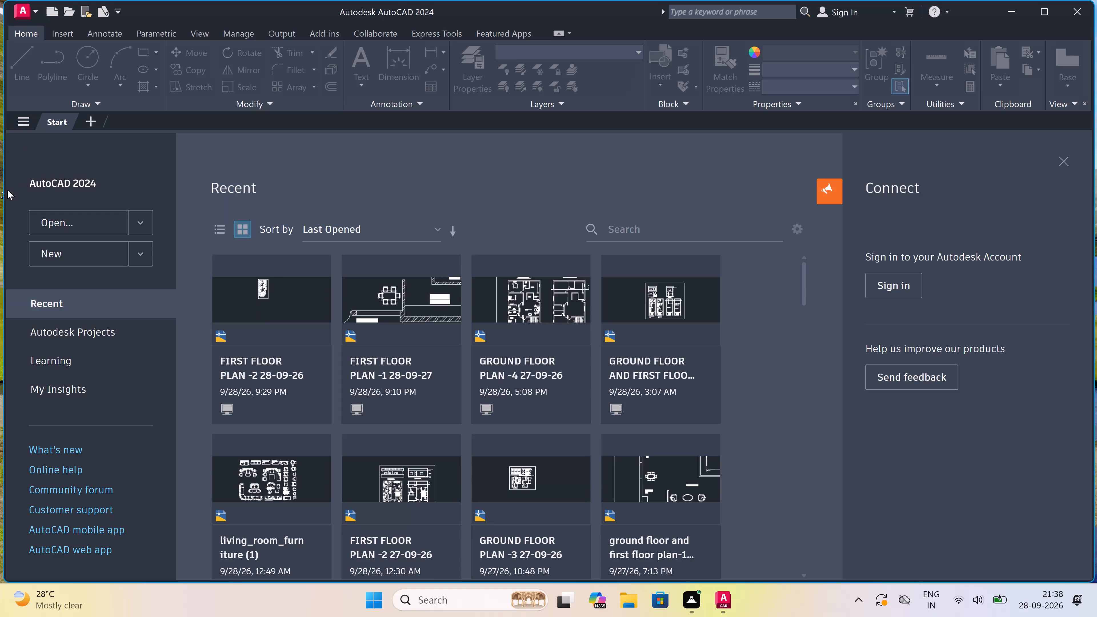
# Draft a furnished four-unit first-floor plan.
# Create a new blank drawing.
pyautogui.moveTo(95, 257); pyautogui.dragTo(80, 242)
pyautogui.moveTo(75, 237); pyautogui.dragTo(75, 237)
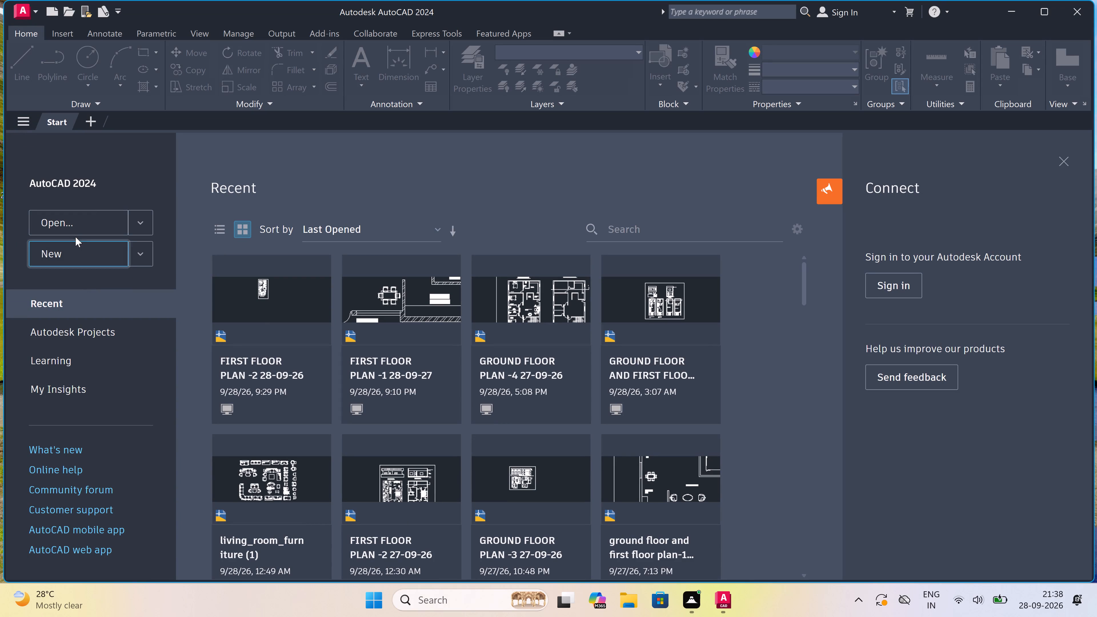
pyautogui.moveTo(75, 237); pyautogui.dragTo(79, 242)
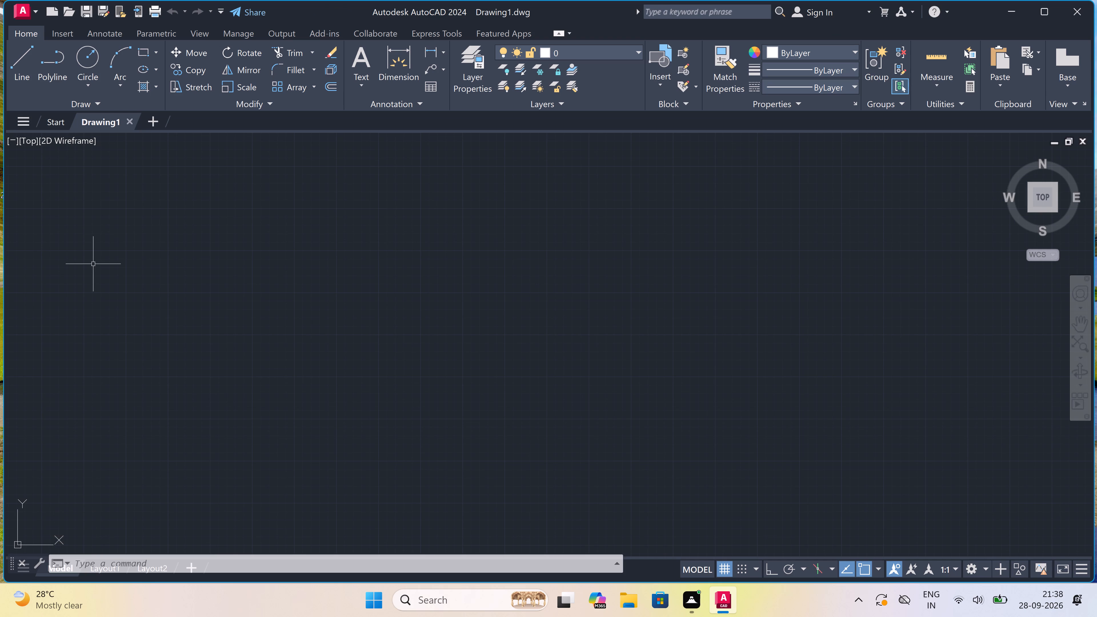
# Configure the drawing units to Engineering length with 0'-0" precision and an insertion scale of Inches.
pyautogui.write('un')
pyautogui.press('space')
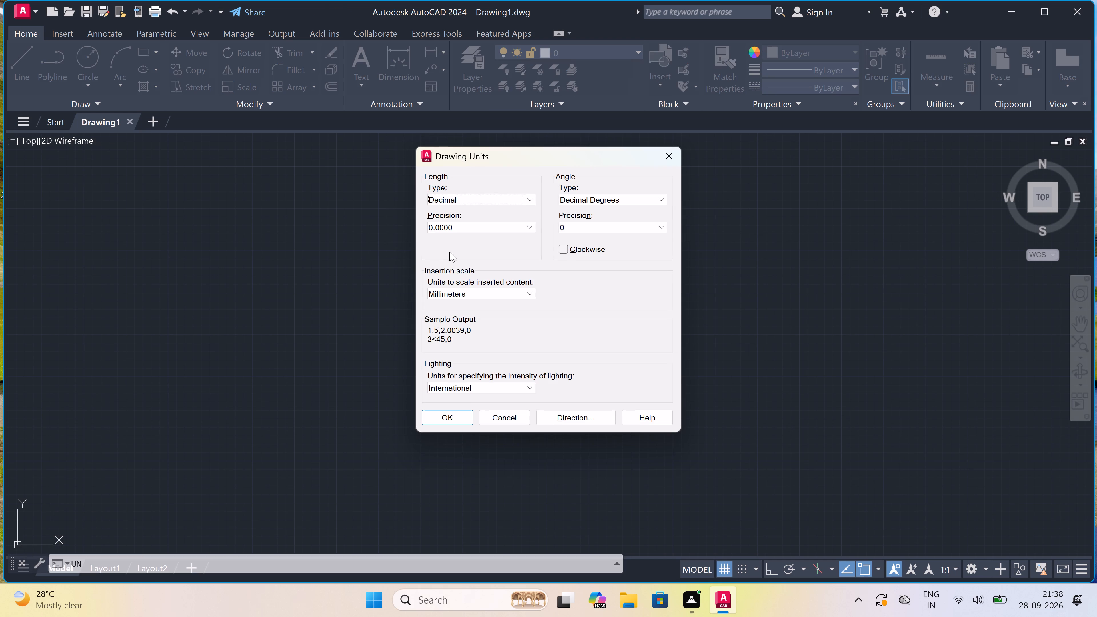
pyautogui.doubleClick(487, 199)
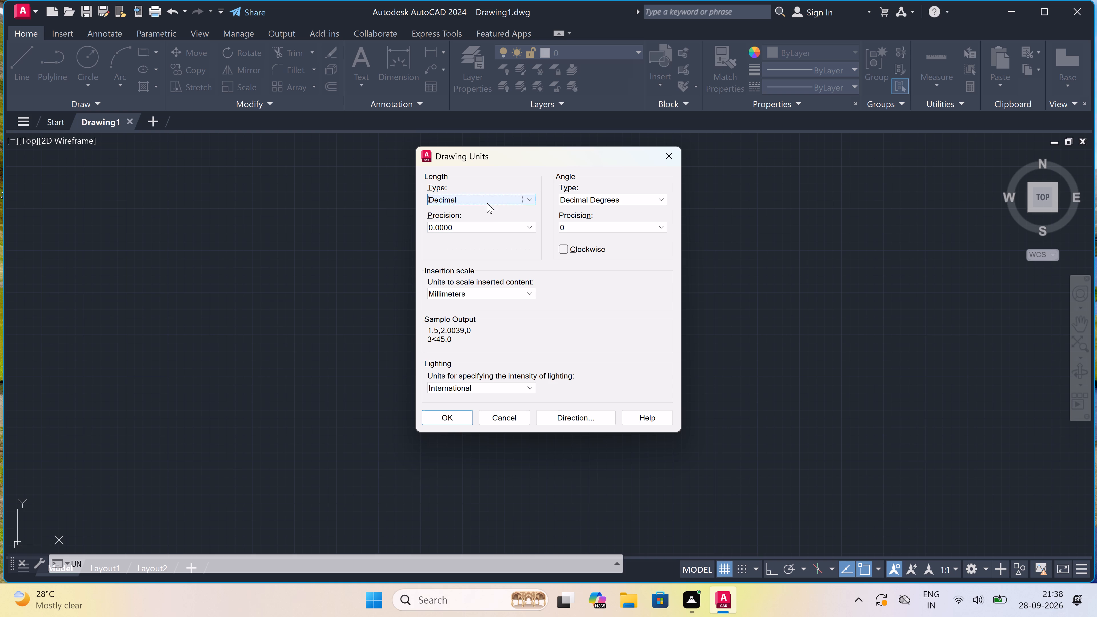
pyautogui.click(495, 199)
pyautogui.click(498, 231)
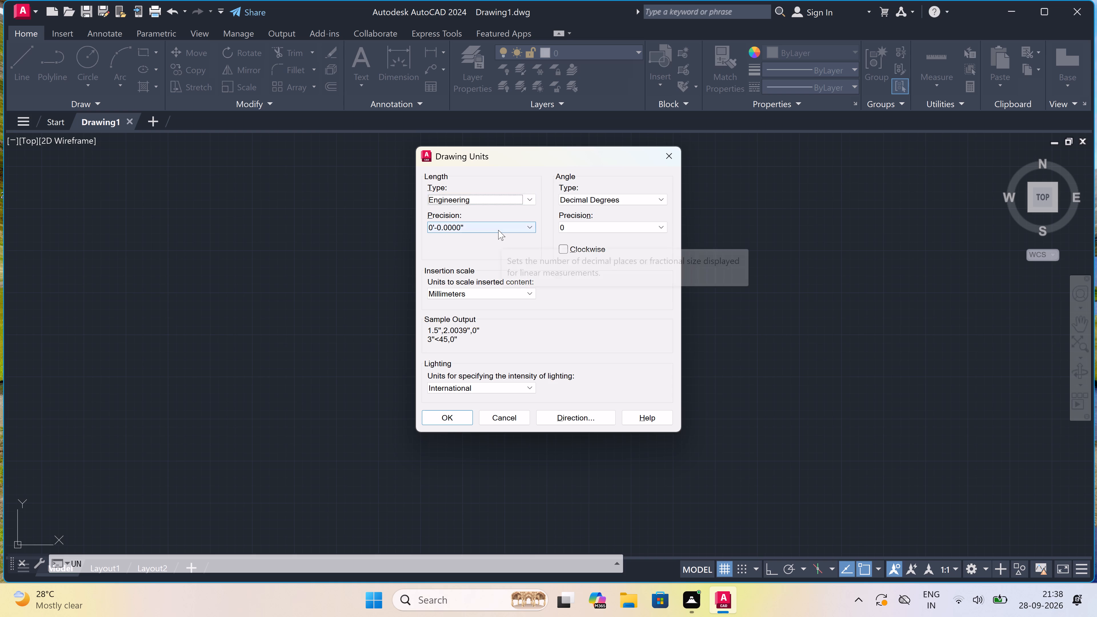
pyautogui.click(498, 230)
pyautogui.click(495, 237)
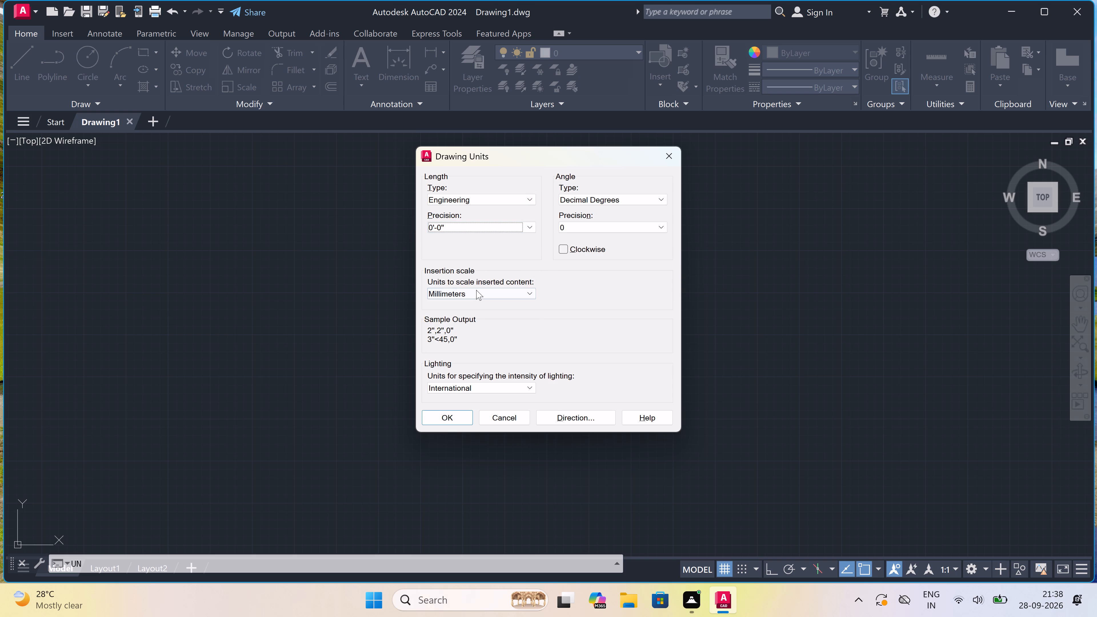
pyautogui.click(476, 290)
pyautogui.click(471, 313)
pyautogui.moveTo(444, 413); pyautogui.dragTo(444, 409)
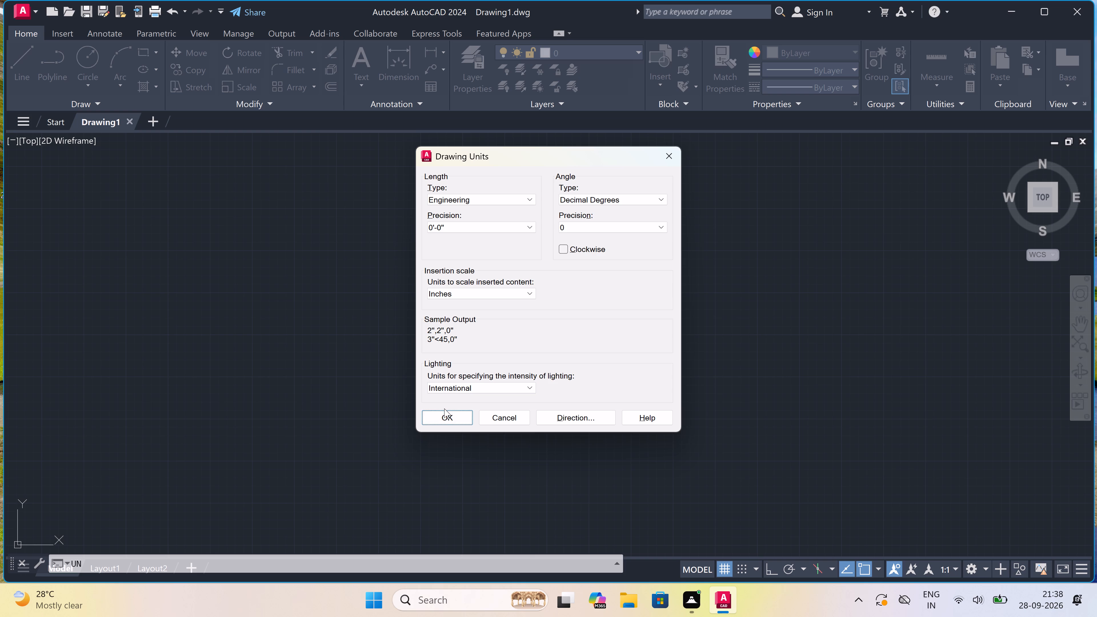
pyautogui.click(445, 413)
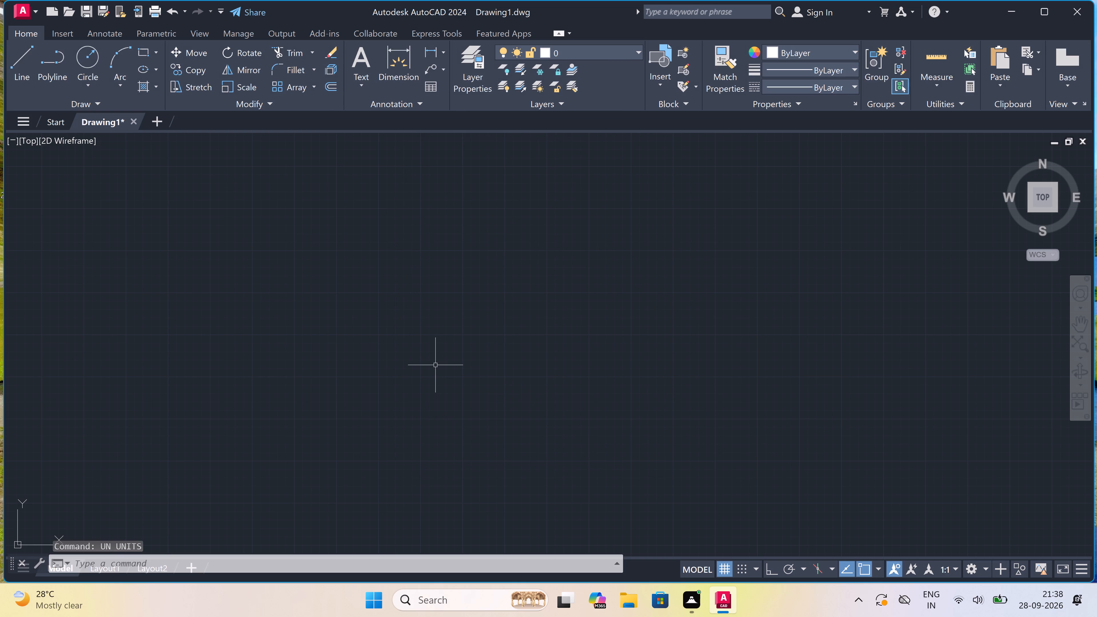
# With Ortho on, draw a horizontal and a vertical construction line crossing at one point in the upper-left area of the drawing.
pyautogui.write('xl')
pyautogui.press('space')
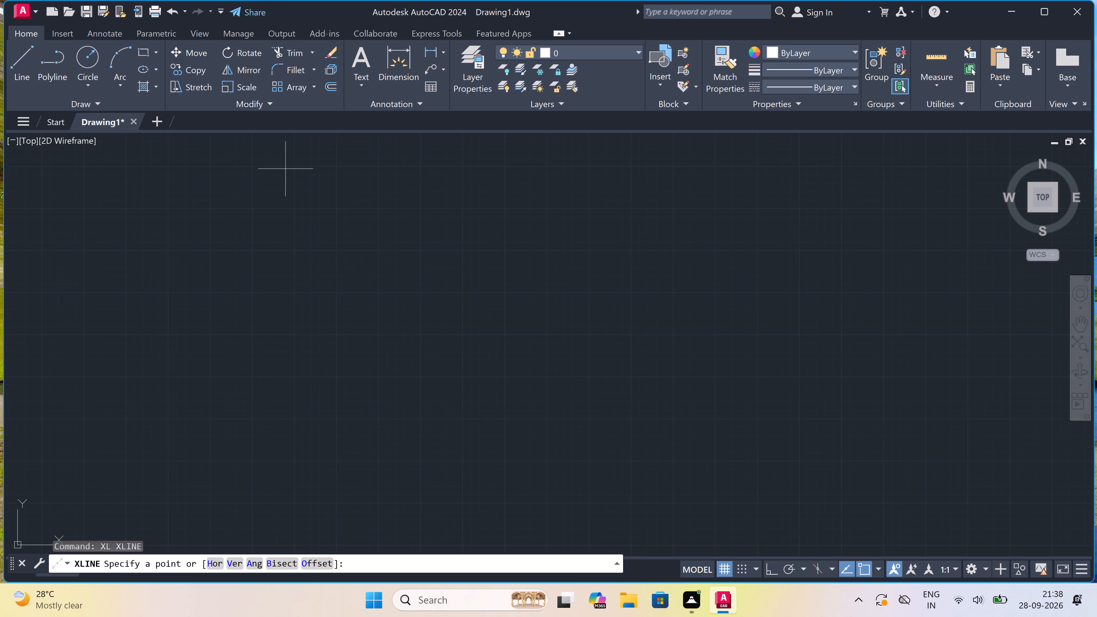
pyautogui.click(260, 203)
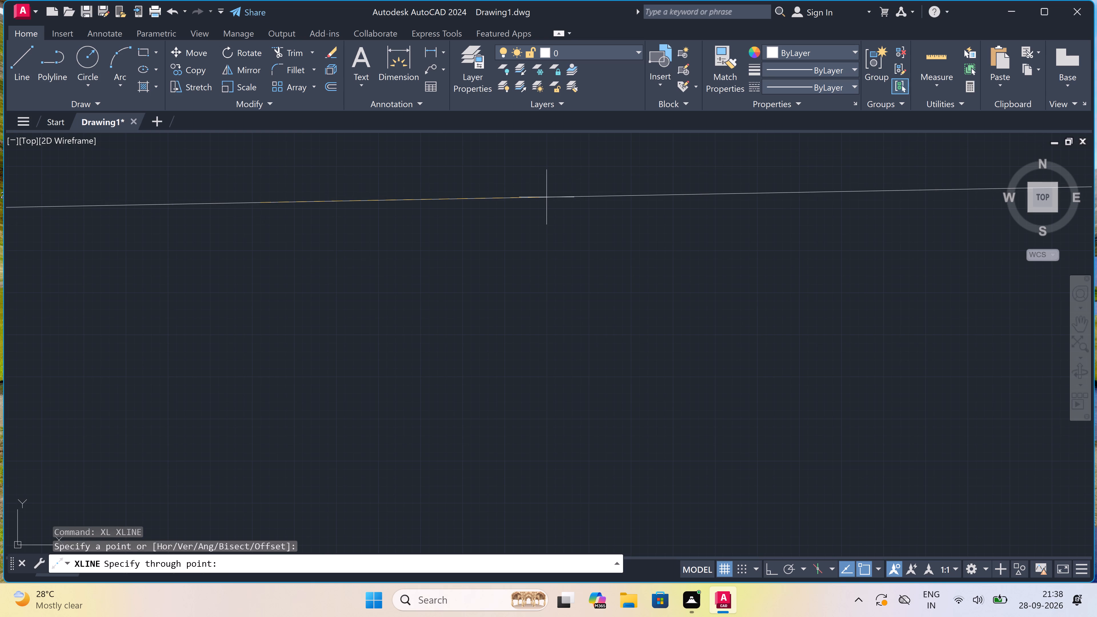
pyautogui.press('F8')
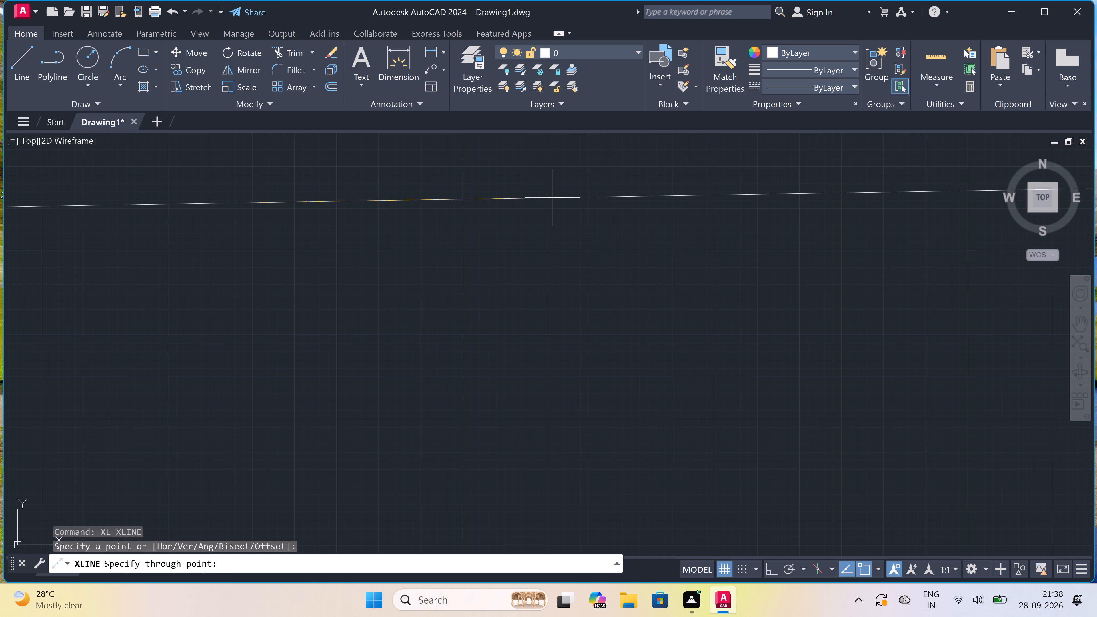
pyautogui.click(232, 195)
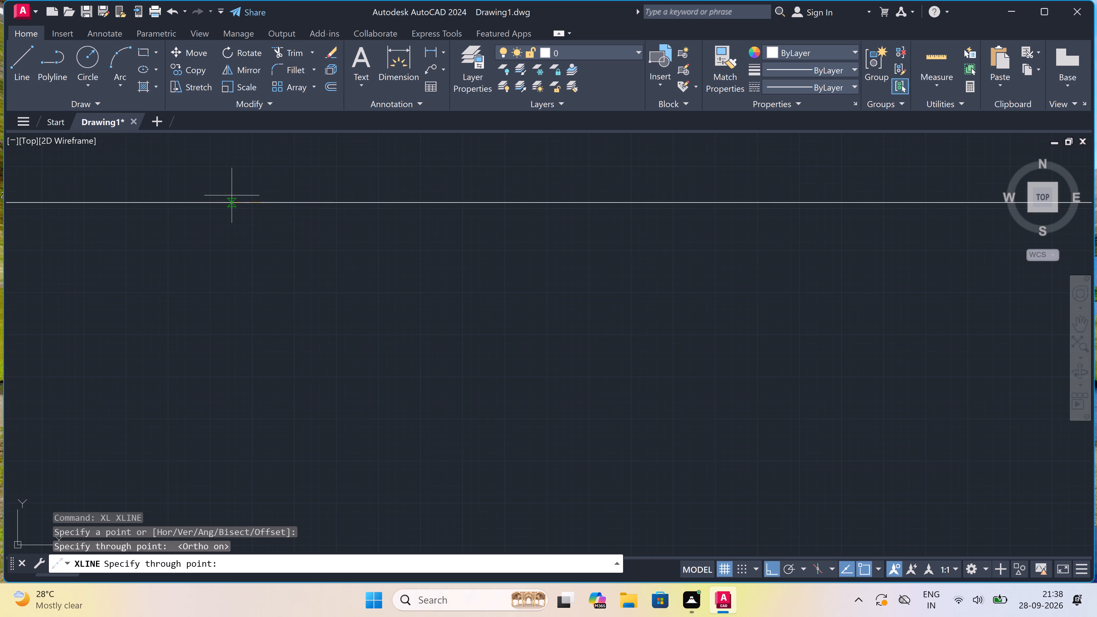
pyautogui.moveTo(278, 402); pyautogui.dragTo(277, 399)
pyautogui.press('Escape')
# Trim the construction lines above and to the left of their intersection, leaving an upper-left corner.
pyautogui.scroll(3, 261, 171)
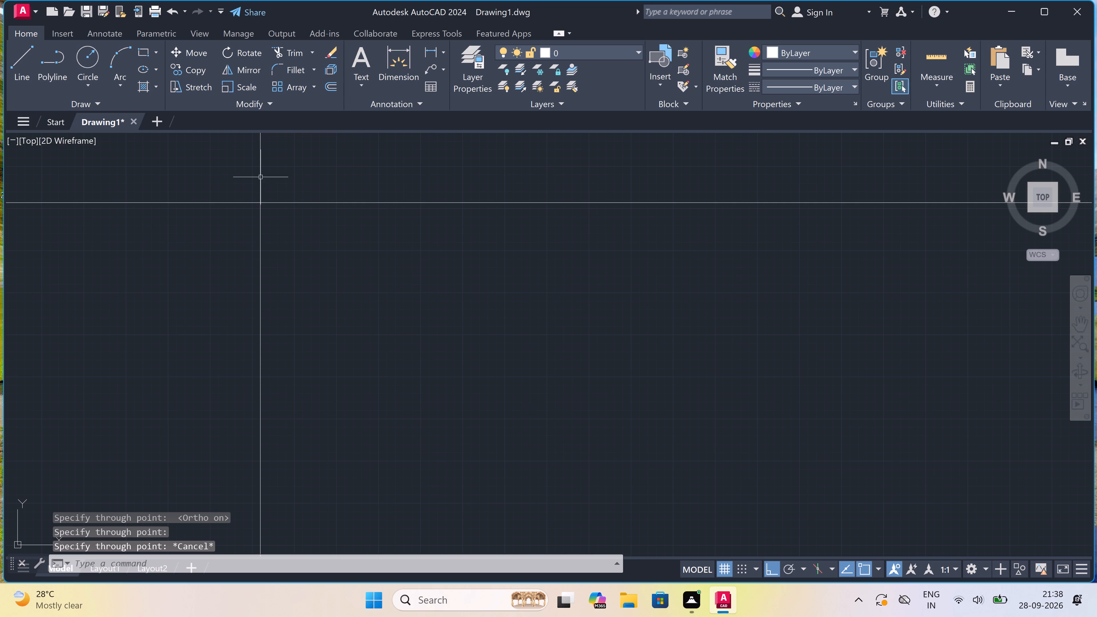
pyautogui.write('tr')
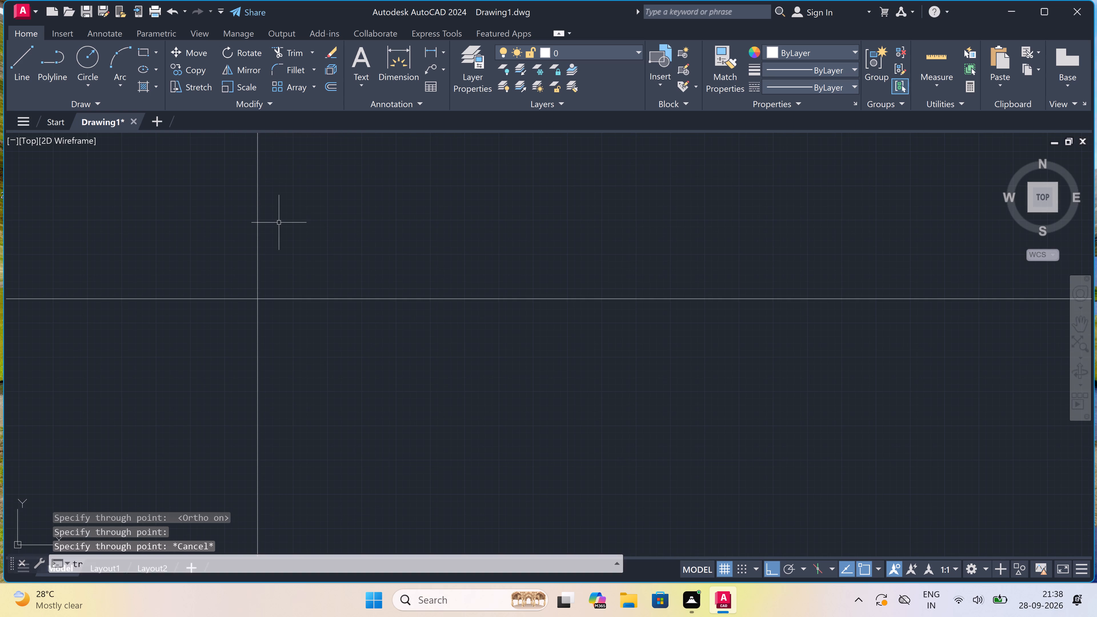
pyautogui.press('space')
pyautogui.moveTo(279, 223); pyautogui.dragTo(263, 239)
pyautogui.click(94, 390)
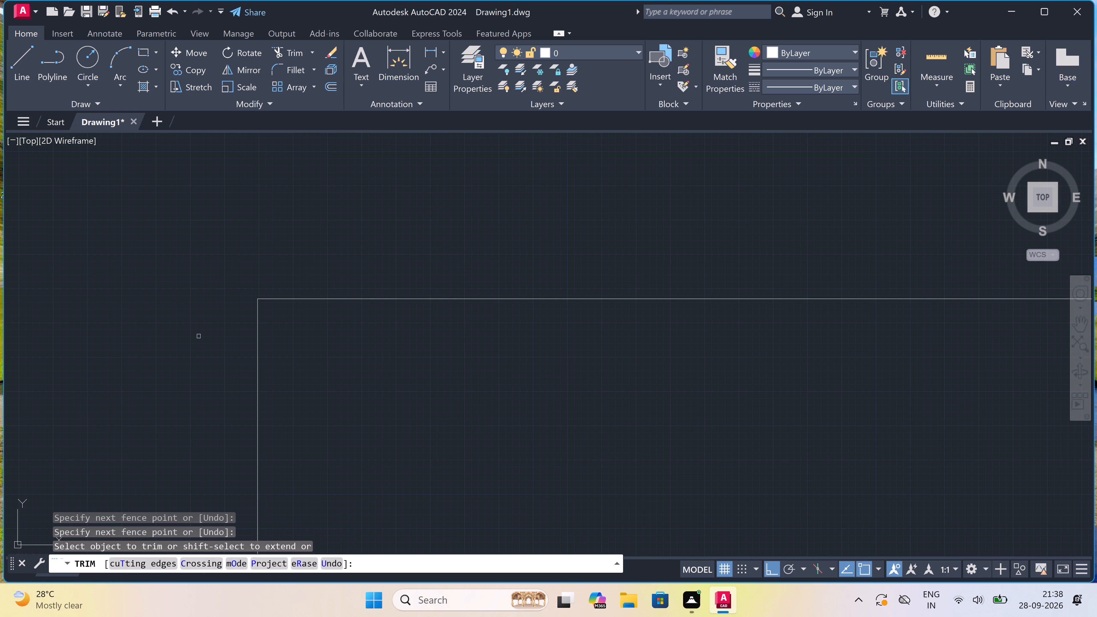
pyautogui.press('Escape')
# Offset the horizontal and vertical corner lines 4.5" inward to form the outer wall thickness.
pyautogui.scroll(2, 301, 289)
pyautogui.scroll(-2, 315, 298)
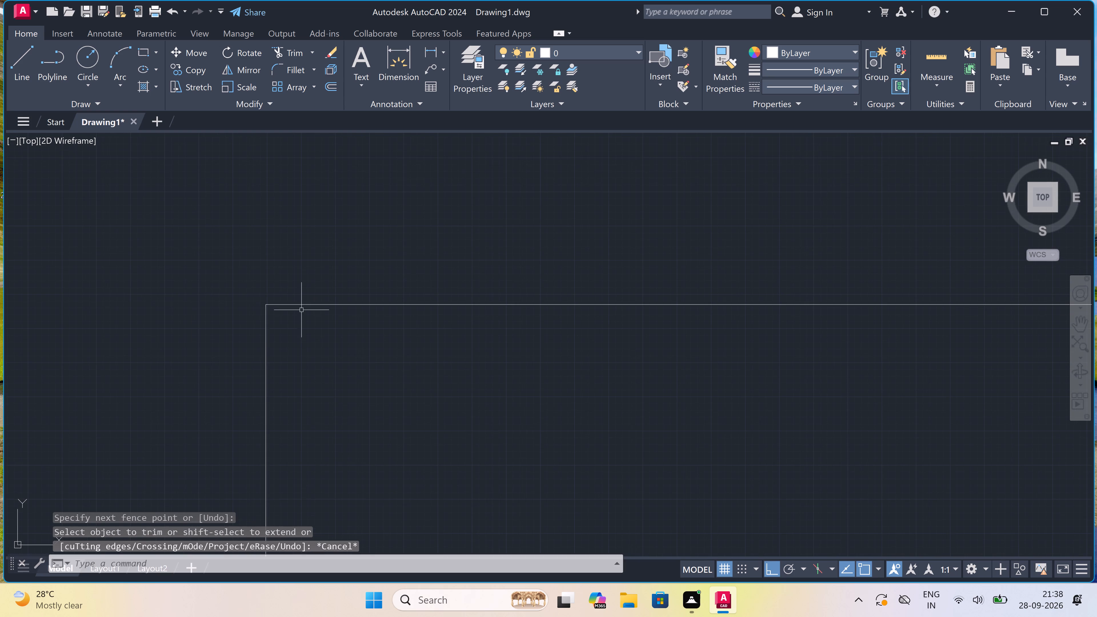
pyautogui.scroll(3, 268, 315)
pyautogui.press('o')
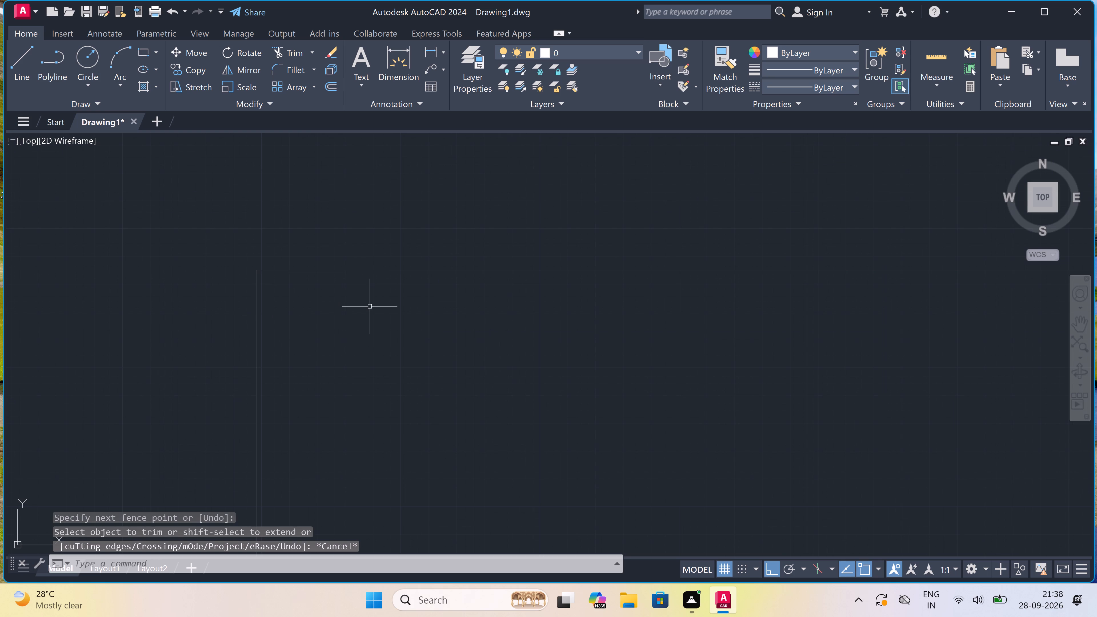
pyautogui.press('space')
pyautogui.click(520, 271)
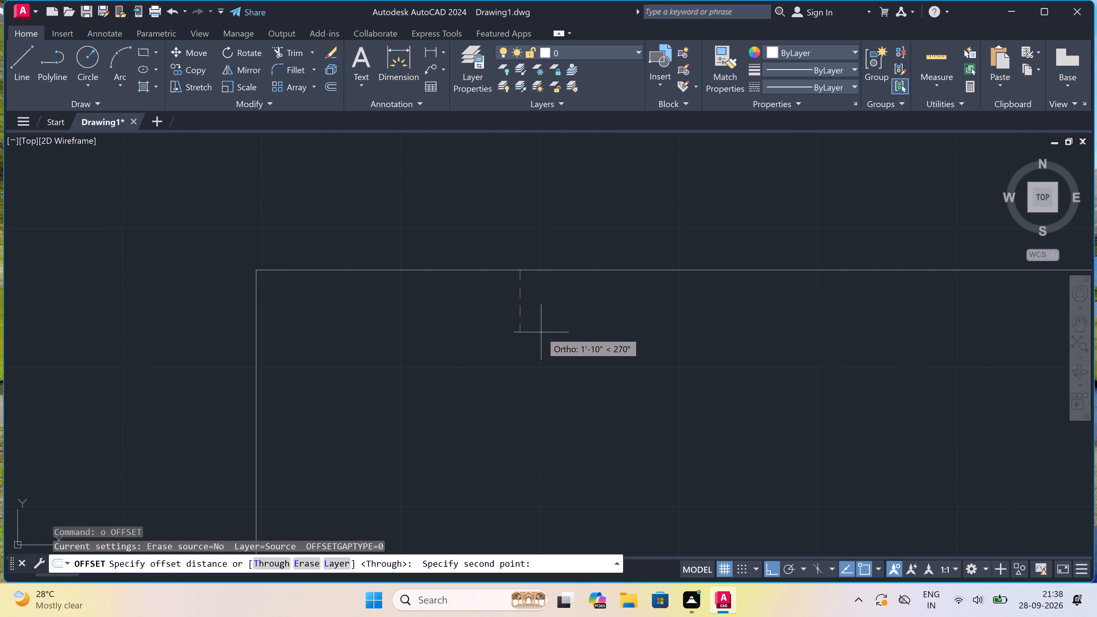
pyautogui.write('4.5"')
pyautogui.press('space')
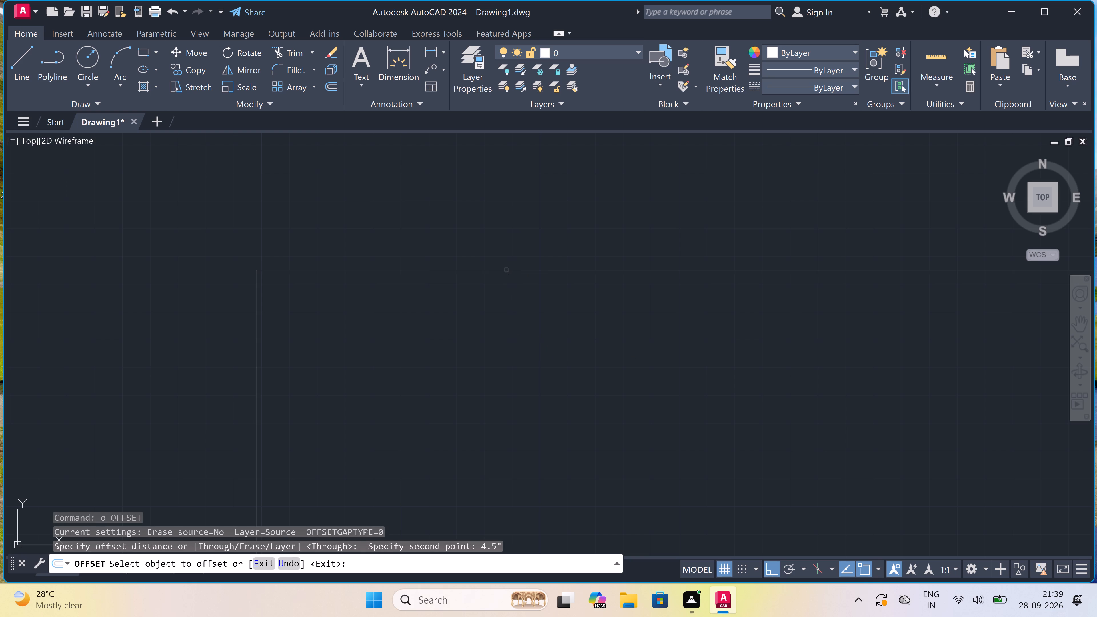
pyautogui.moveTo(506, 270); pyautogui.dragTo(506, 267)
pyautogui.moveTo(503, 284); pyautogui.dragTo(499, 277)
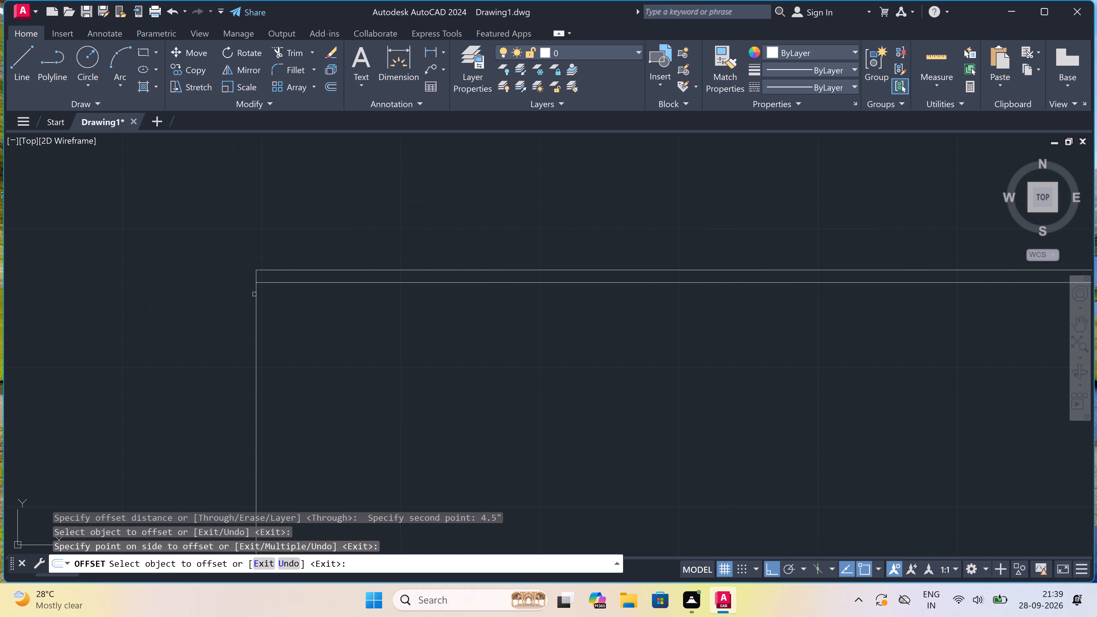
pyautogui.moveTo(256, 295); pyautogui.dragTo(260, 297)
pyautogui.click(328, 299)
pyautogui.press('Escape')
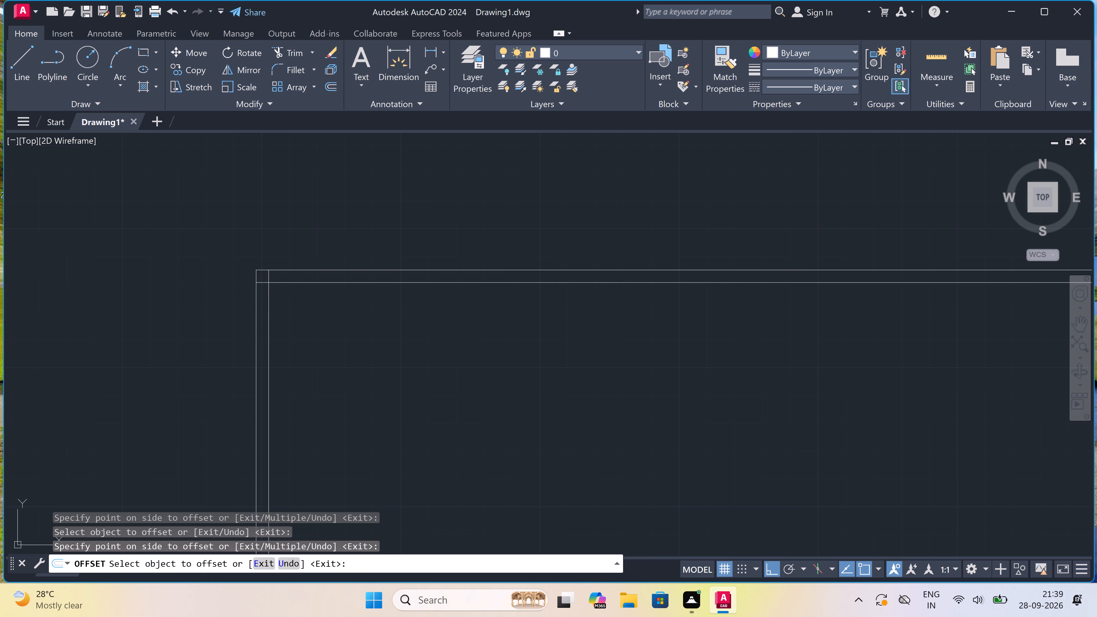
# Offset the inner horizontal line of the top wall 11' downward.
pyautogui.press('space')
pyautogui.moveTo(351, 283); pyautogui.dragTo(350, 288)
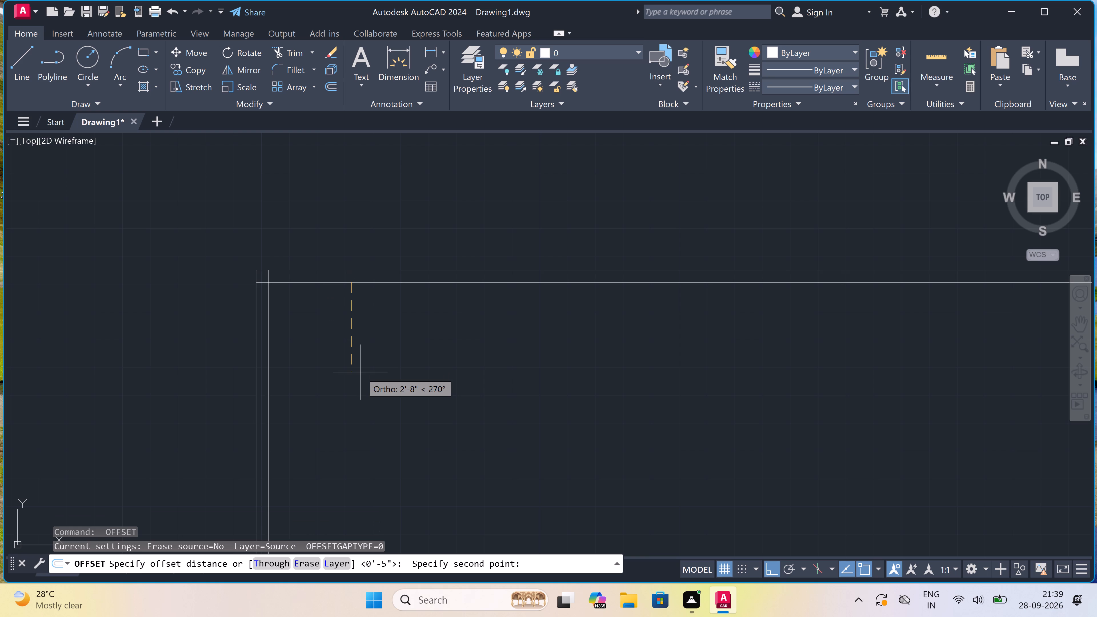
pyautogui.write("11'")
pyautogui.press('space')
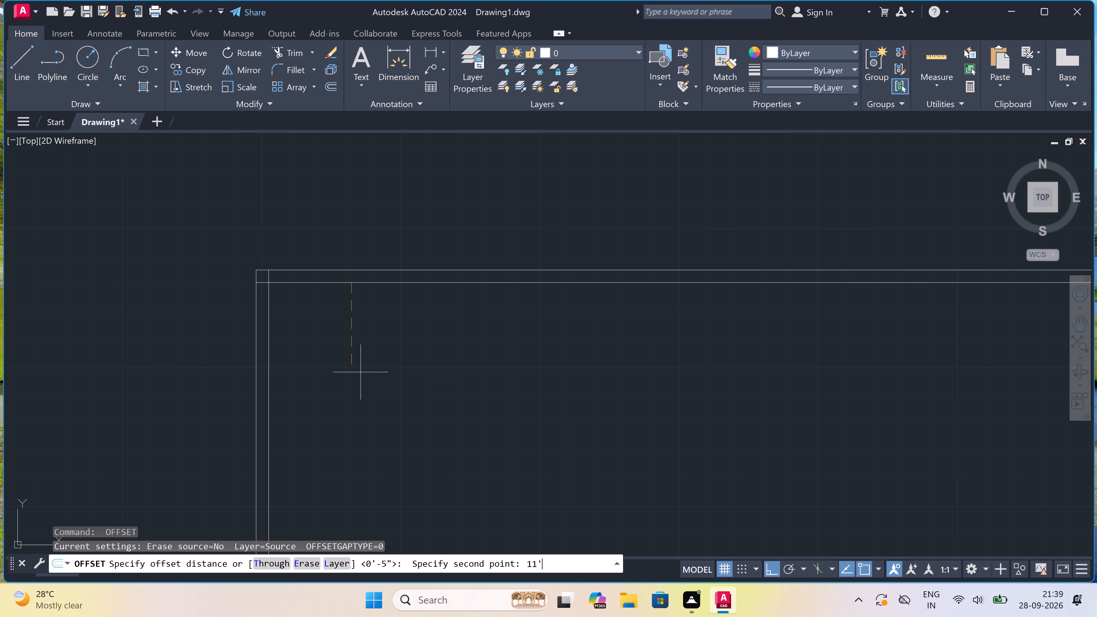
pyautogui.click(457, 285)
pyautogui.click(458, 318)
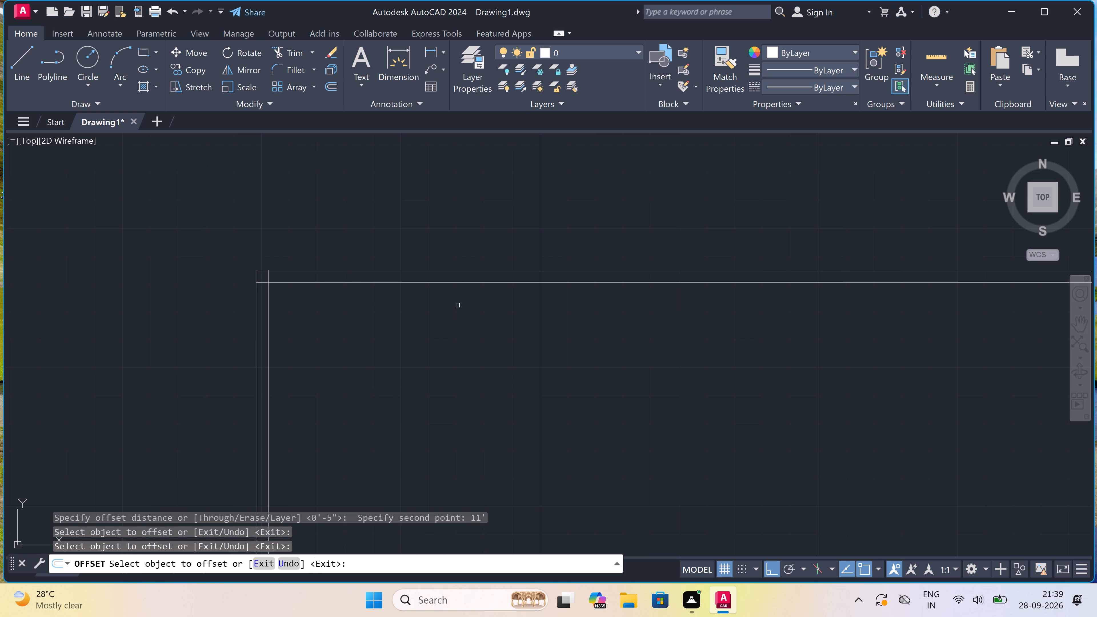
pyautogui.moveTo(459, 283); pyautogui.dragTo(459, 298)
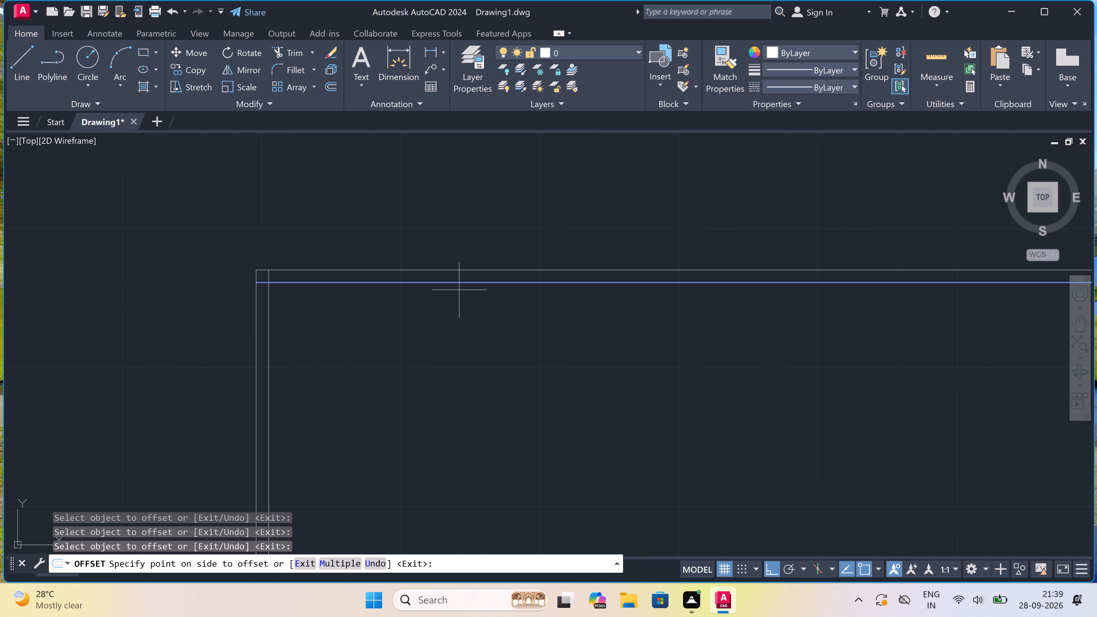
pyautogui.click(458, 305)
pyautogui.scroll(-7, 459, 309)
pyautogui.scroll(5, 455, 328)
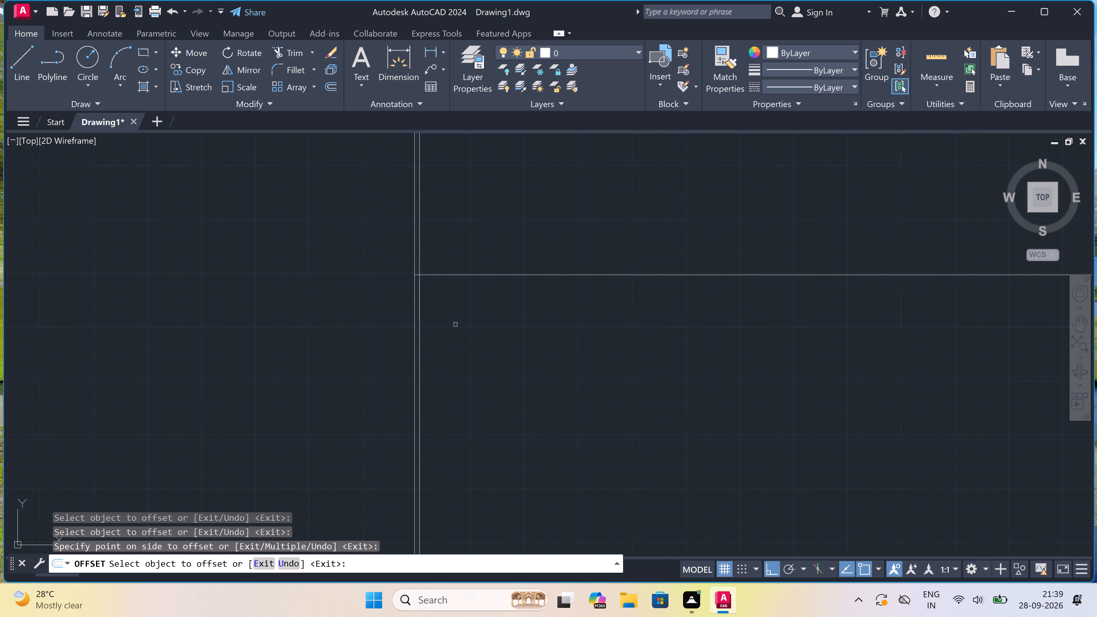
pyautogui.scroll(-5, 466, 244)
pyautogui.scroll(5, 471, 217)
pyautogui.scroll(-1, 449, 249)
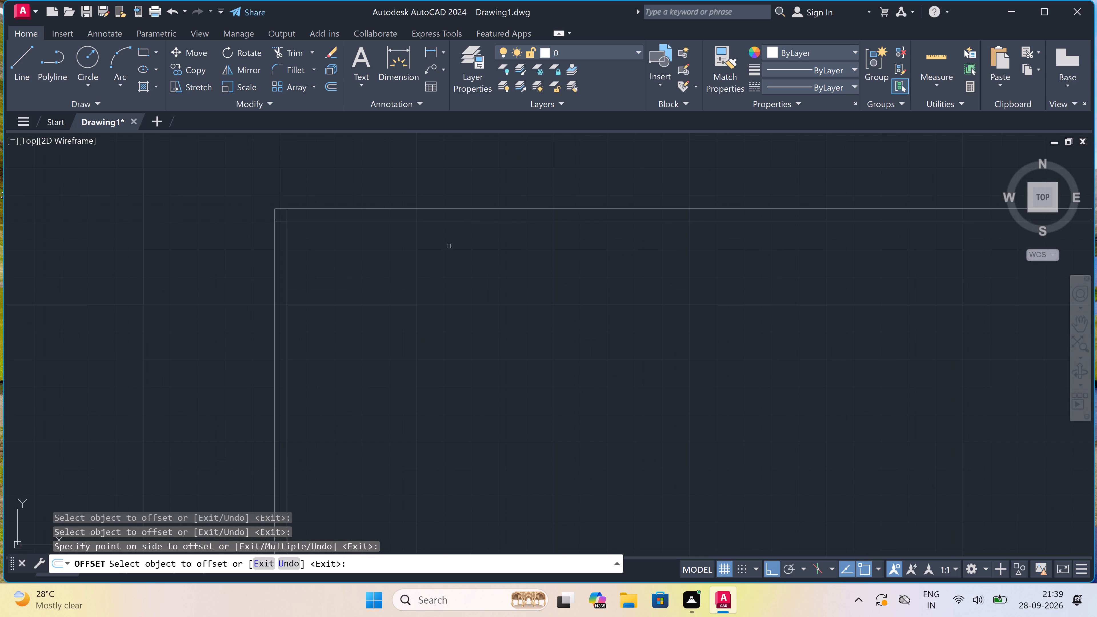
pyautogui.scroll(-1, 449, 249)
pyautogui.scroll(1, 428, 294)
pyautogui.press('Escape')
# Offset the inner vertical line of the left wall 12'2" to the right.
pyautogui.press('space')
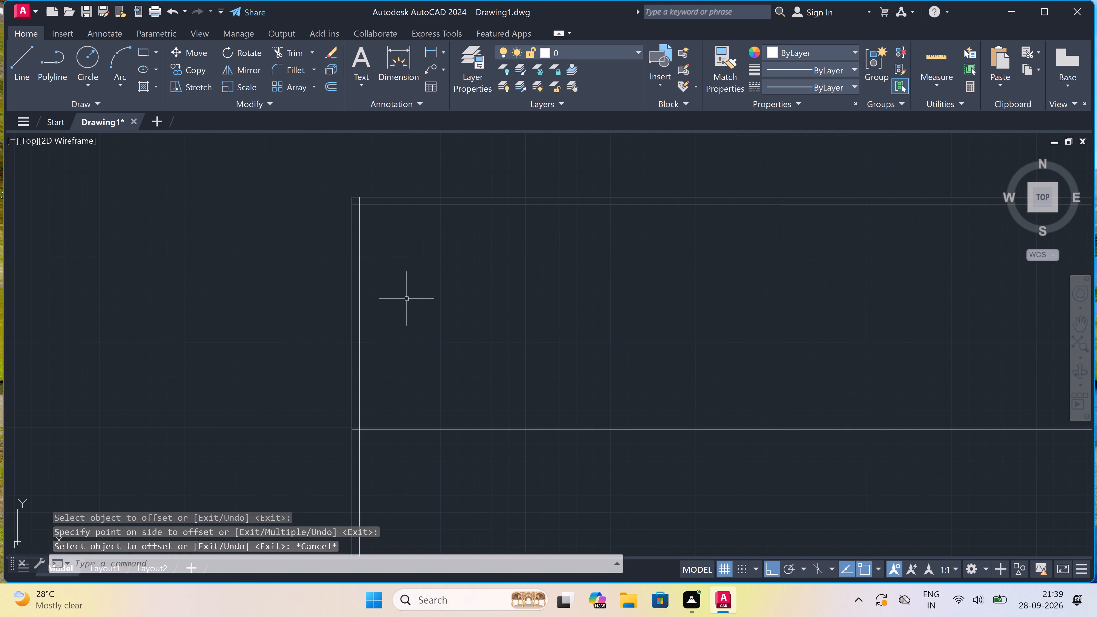
pyautogui.click(365, 301)
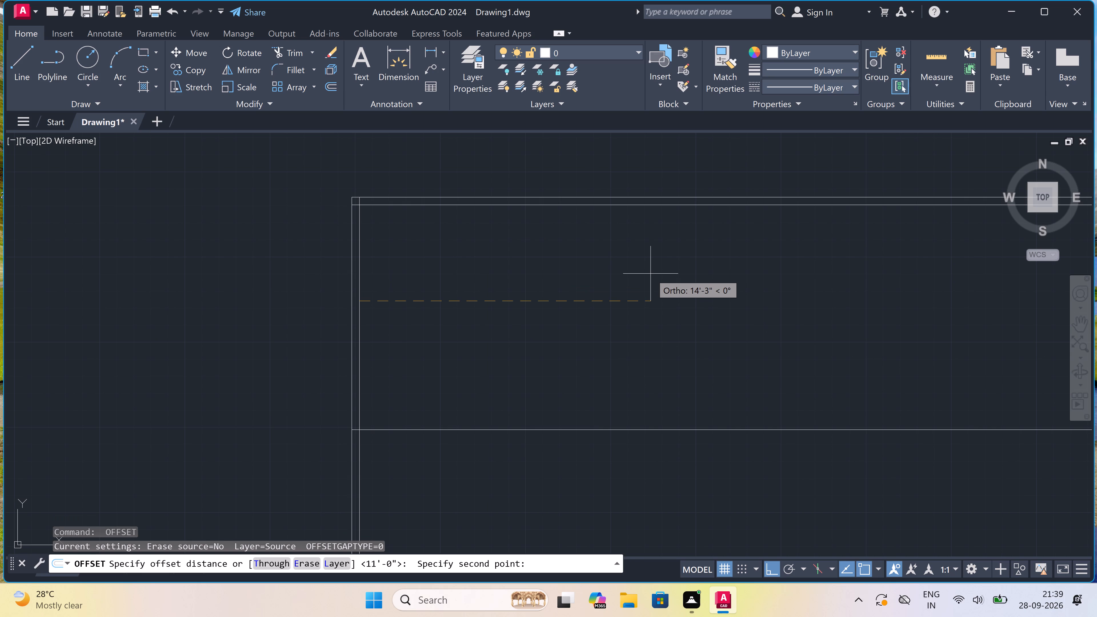
pyautogui.write('12\'2"')
pyautogui.press('space')
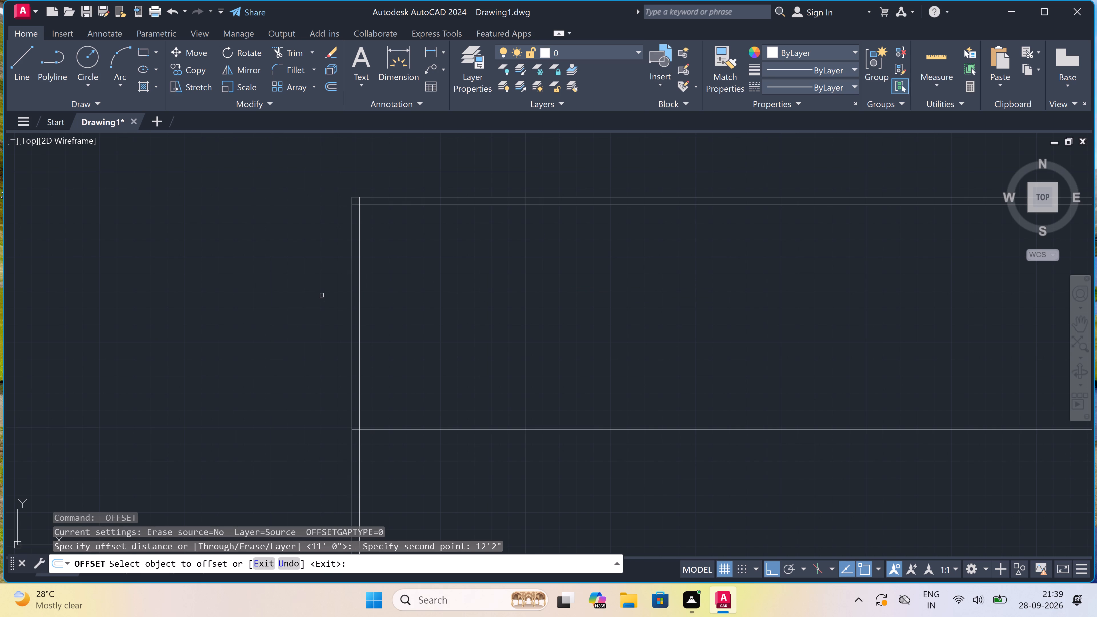
pyautogui.click(360, 272)
pyautogui.click(424, 272)
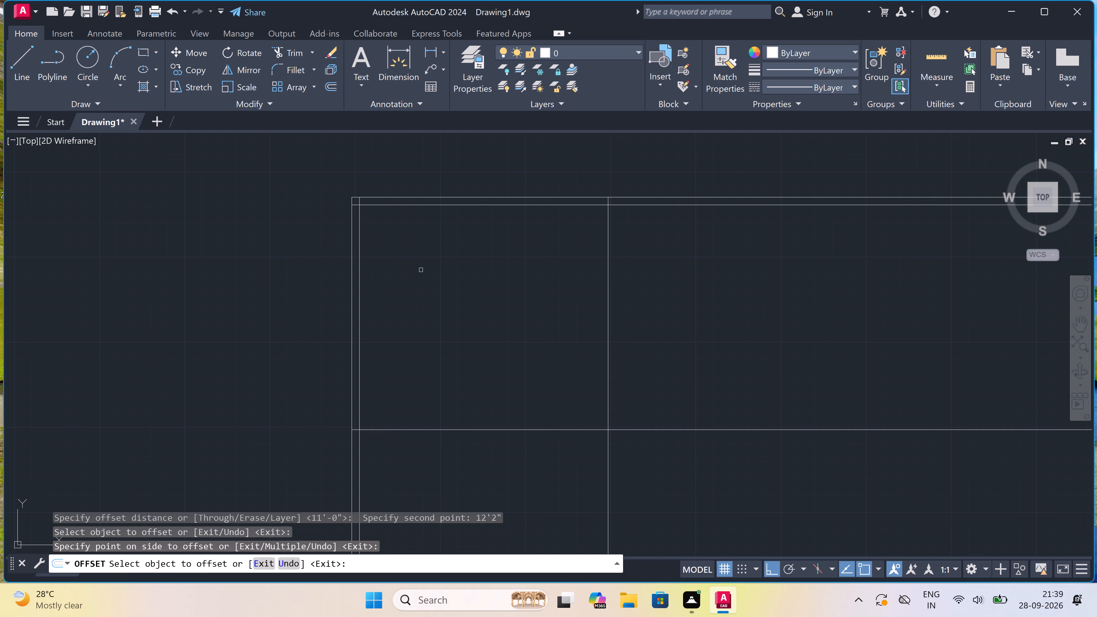
pyautogui.press('Escape')
# Offset the first room's right vertical line 4.5" to the right and its bottom horizontal line 4.5" downward to form wall thicknesses.
pyautogui.press('space')
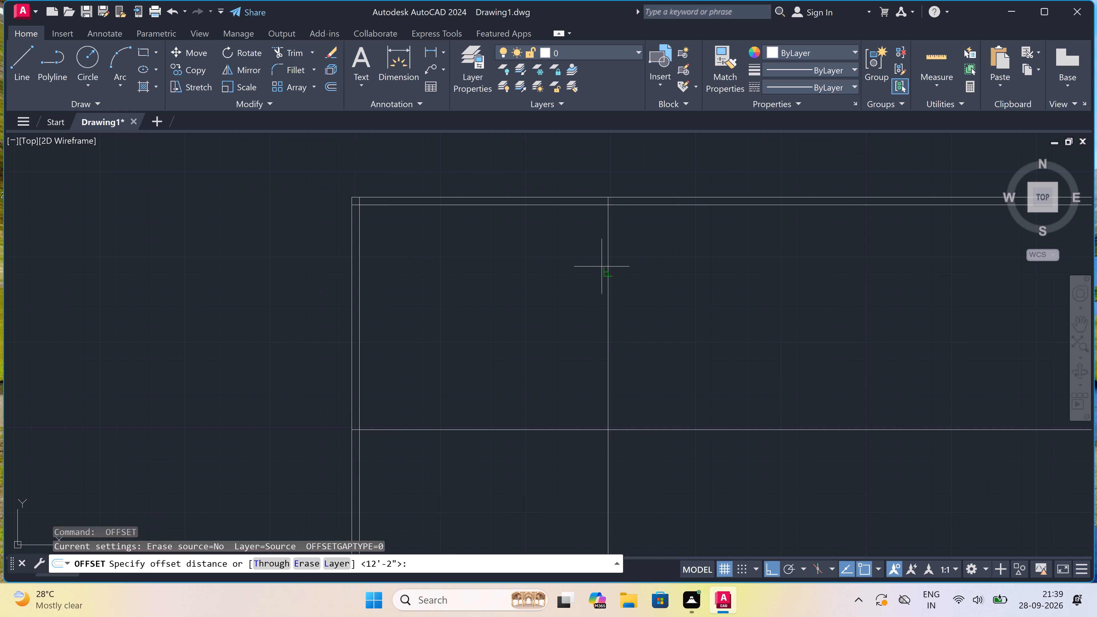
pyautogui.click(609, 272)
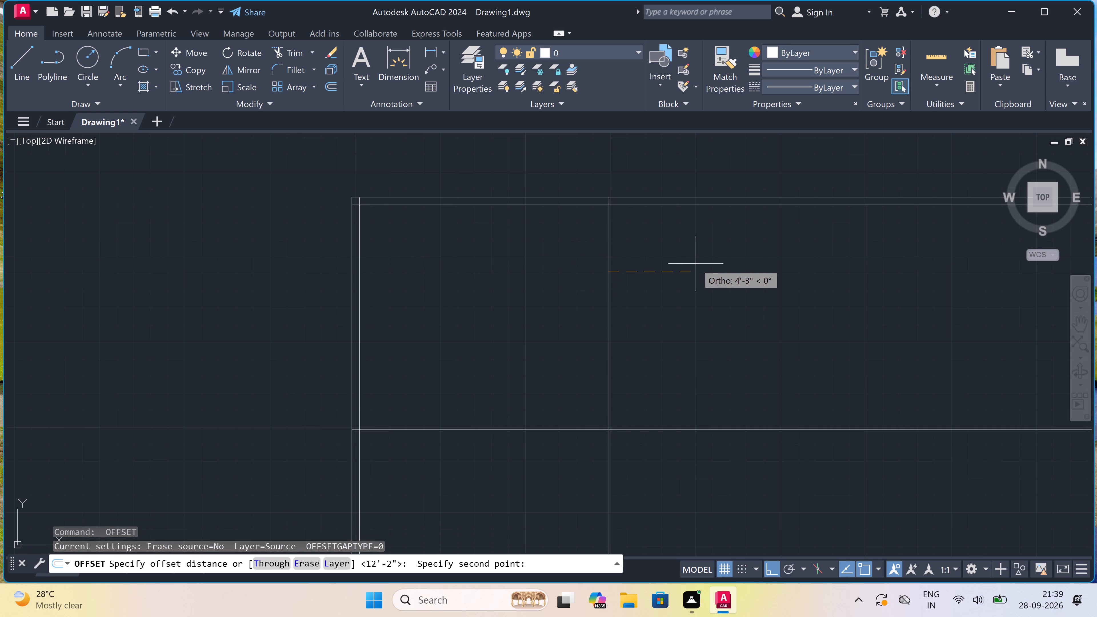
pyautogui.write('4,')
pyautogui.press('BackSpace')
pyautogui.write('.5')
pyautogui.hotkey('shift', '"')
pyautogui.press('space')
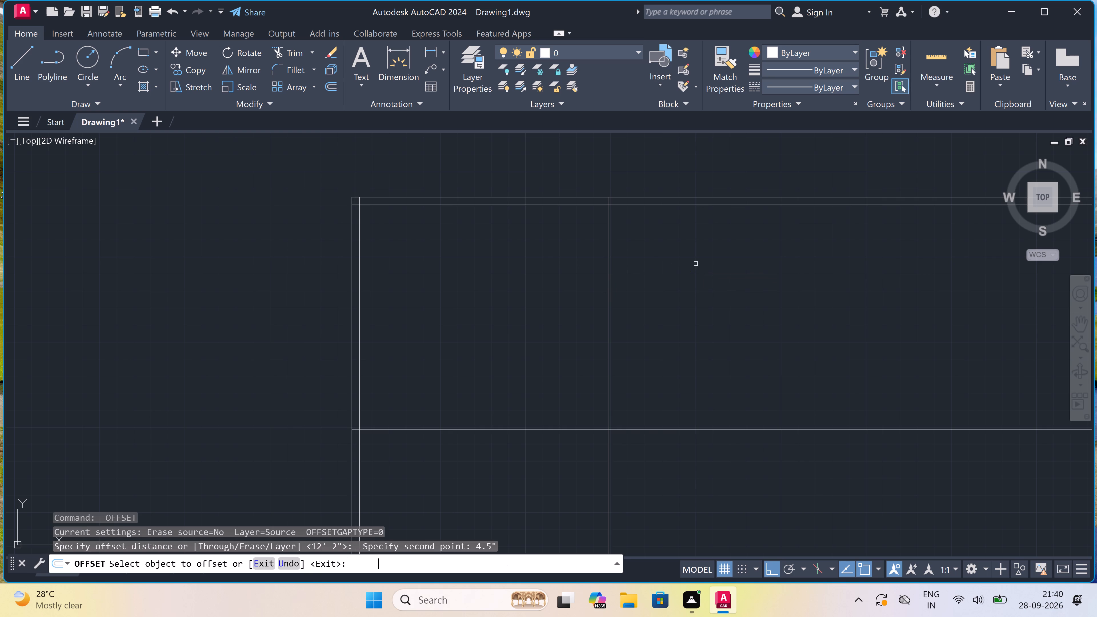
pyautogui.click(609, 276)
pyautogui.click(626, 274)
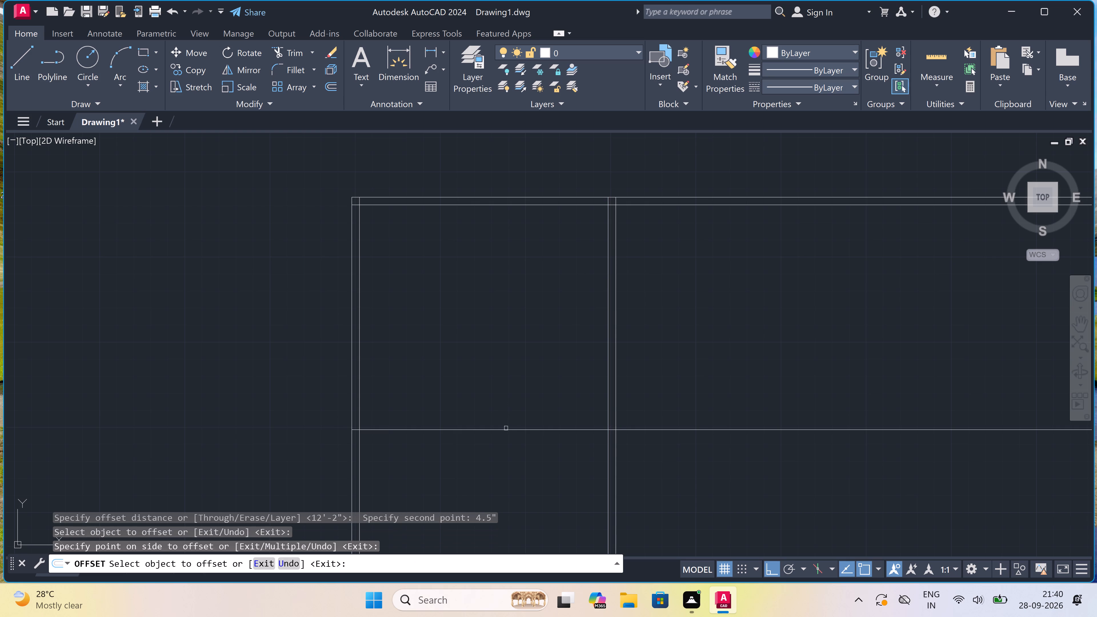
pyautogui.moveTo(505, 429); pyautogui.dragTo(498, 438)
pyautogui.click(498, 443)
pyautogui.press('Escape')
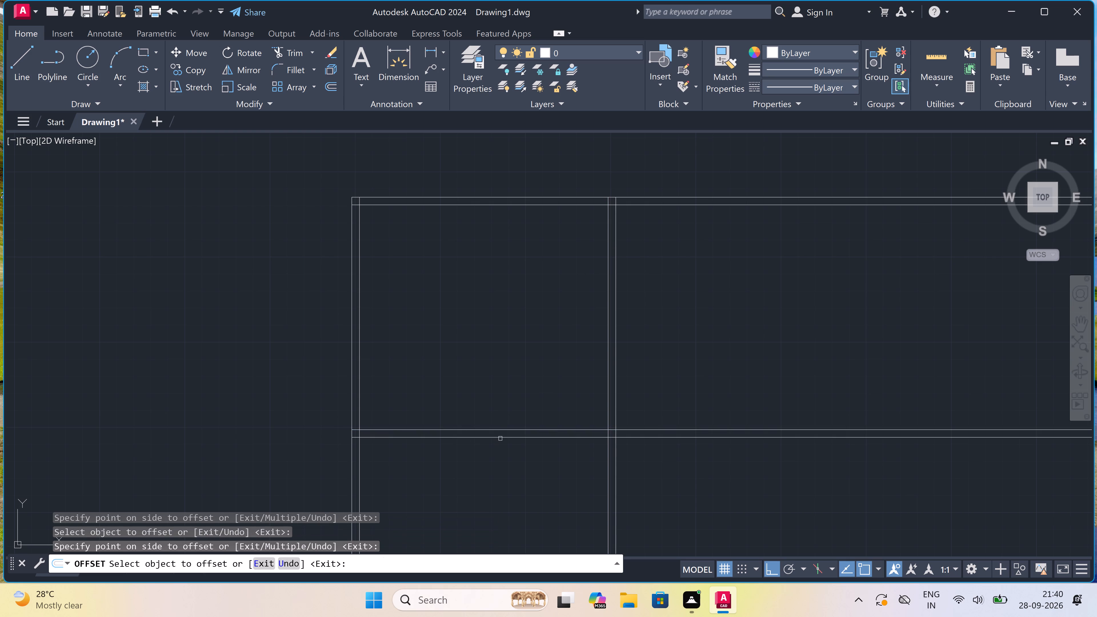
# Offset the right-hand line of the first vertical partition wall 11' to the right.
pyautogui.press('space')
pyautogui.click(616, 325)
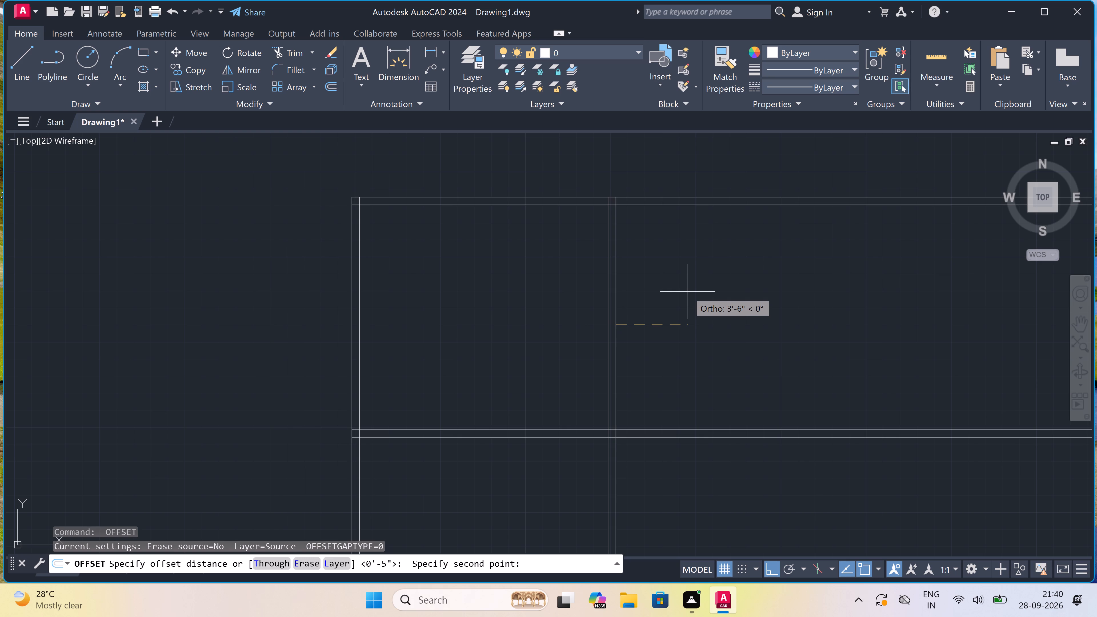
pyautogui.write('11')
pyautogui.write("'")
pyautogui.press('space')
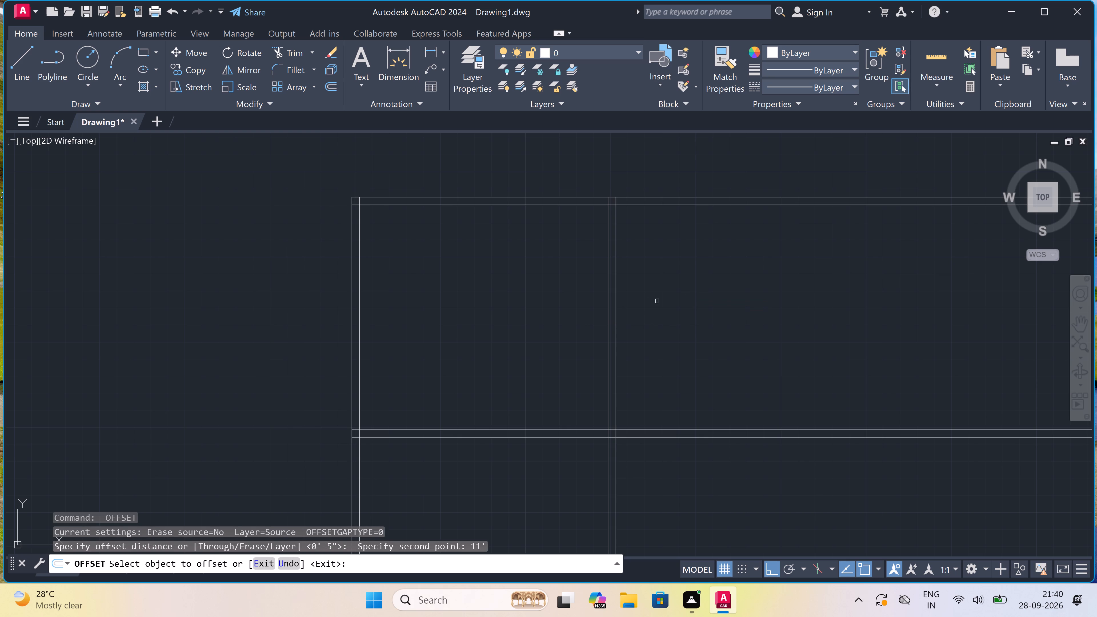
pyautogui.moveTo(616, 287); pyautogui.dragTo(620, 287)
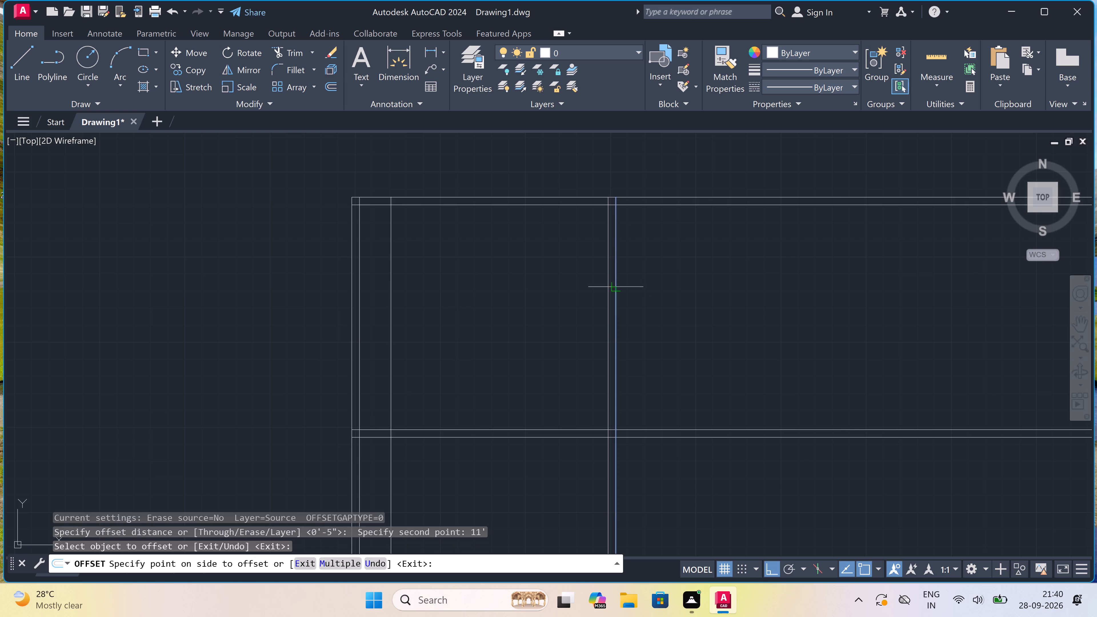
pyautogui.moveTo(620, 287); pyautogui.dragTo(626, 287)
pyautogui.click(681, 280)
pyautogui.scroll(-6, 681, 279)
pyautogui.scroll(5, 704, 275)
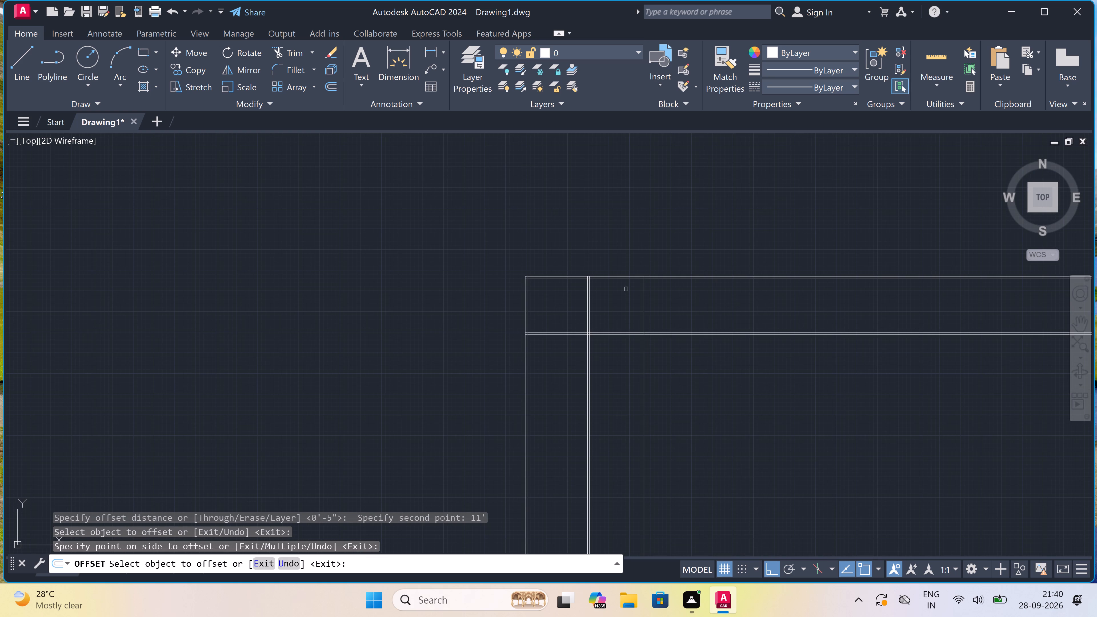
pyautogui.scroll(3, 642, 293)
pyautogui.press('Escape')
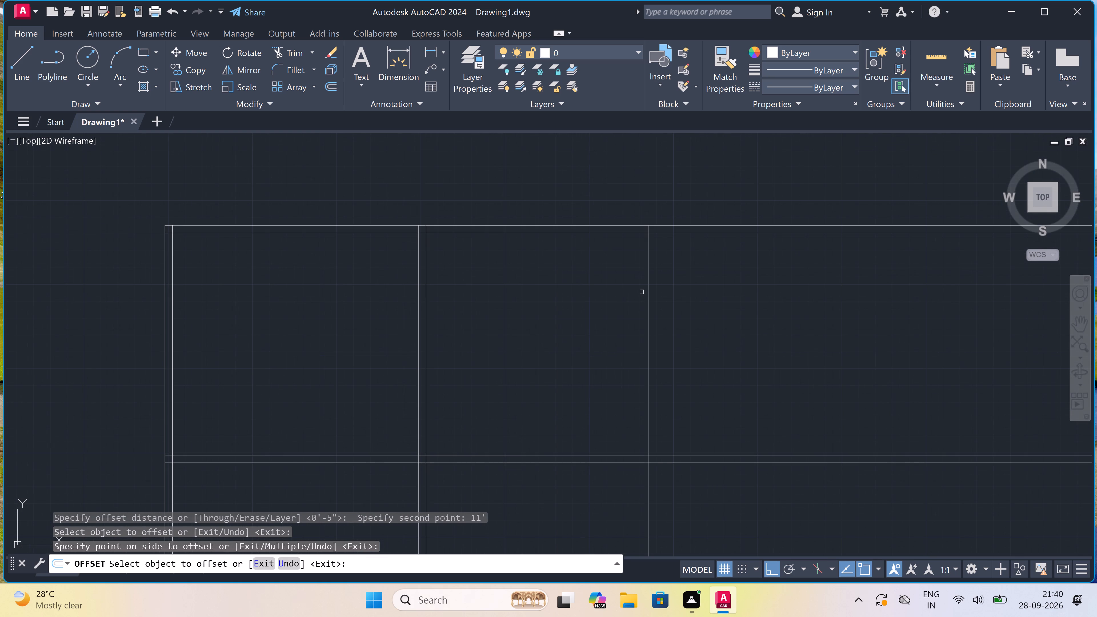
# Offset the new rightmost vertical line 4.5" to the right to form the second partition wall.
pyautogui.press('space')
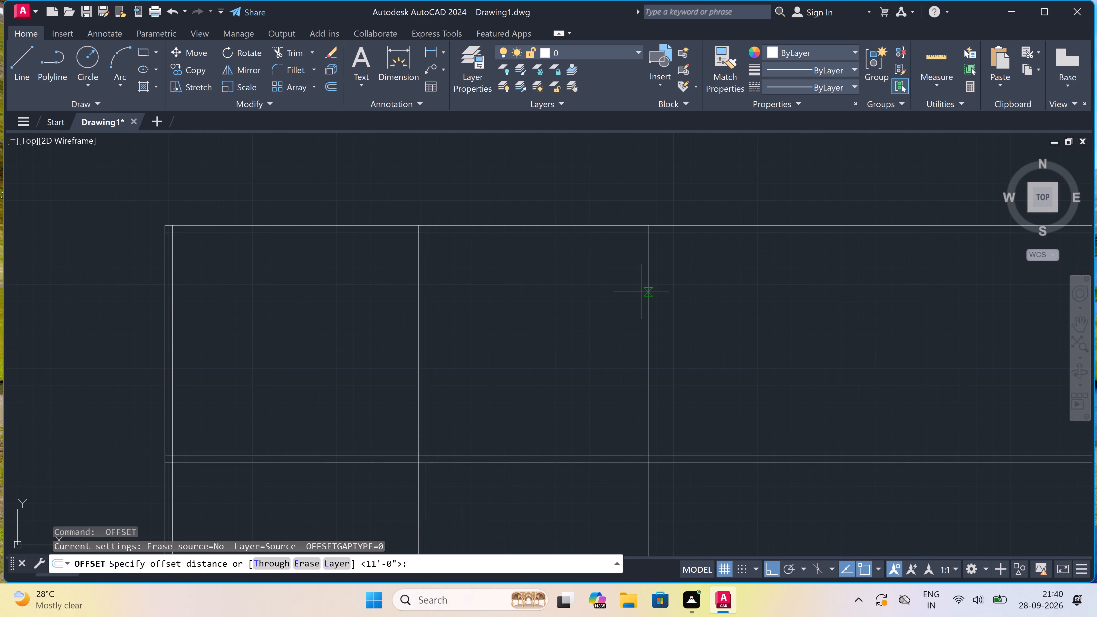
pyautogui.click(650, 308)
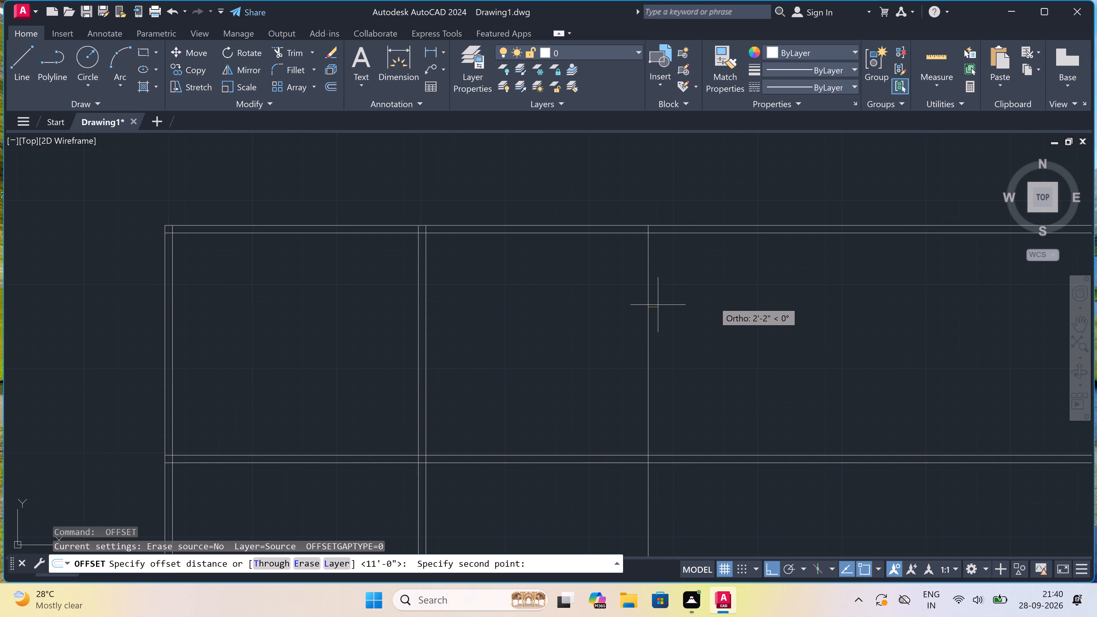
pyautogui.write('4.5')
pyautogui.write('"')
pyautogui.press('space')
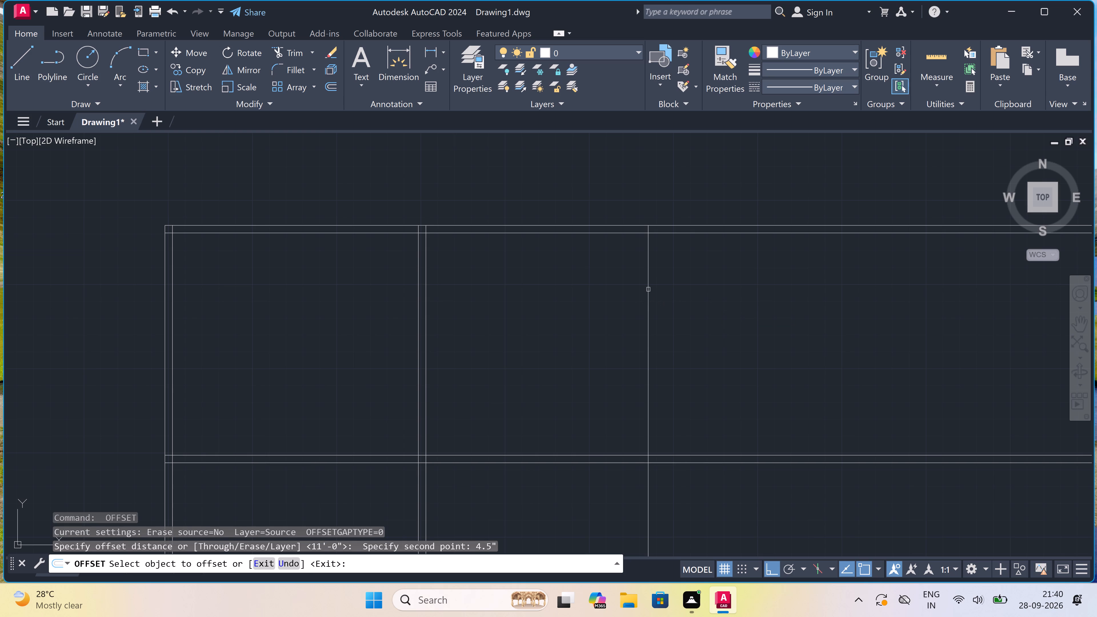
pyautogui.moveTo(648, 289); pyautogui.dragTo(654, 289)
pyautogui.click(703, 281)
pyautogui.press('Escape')
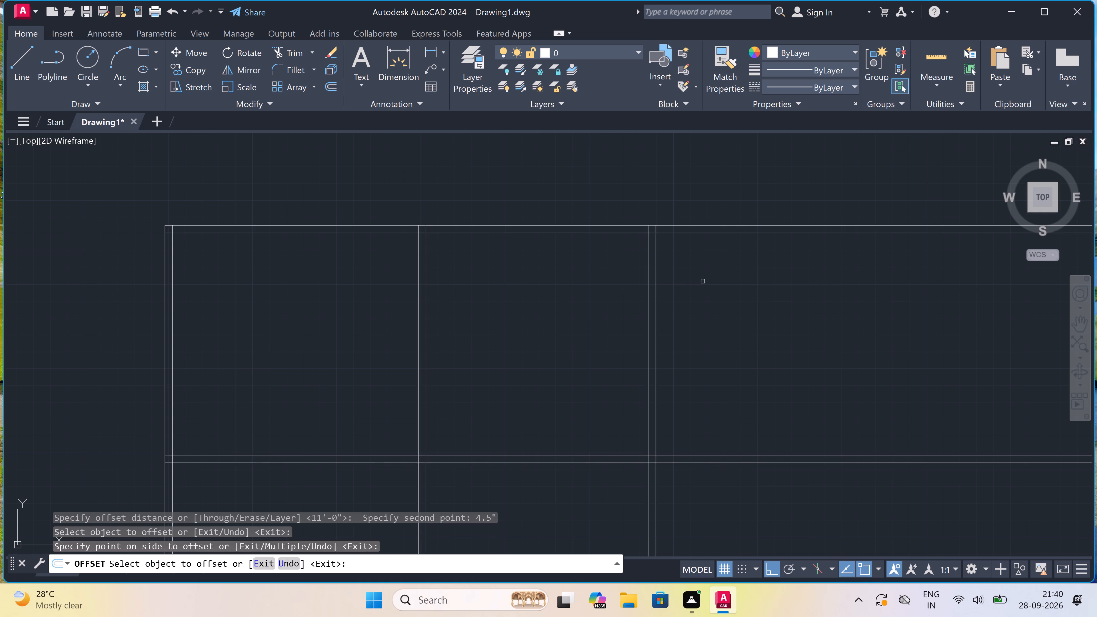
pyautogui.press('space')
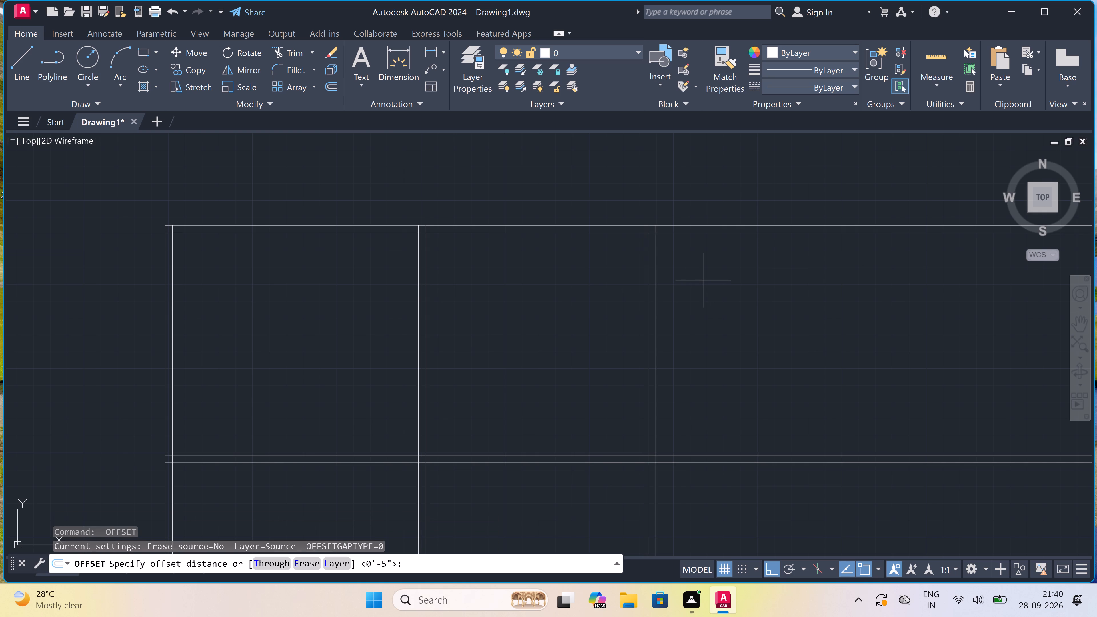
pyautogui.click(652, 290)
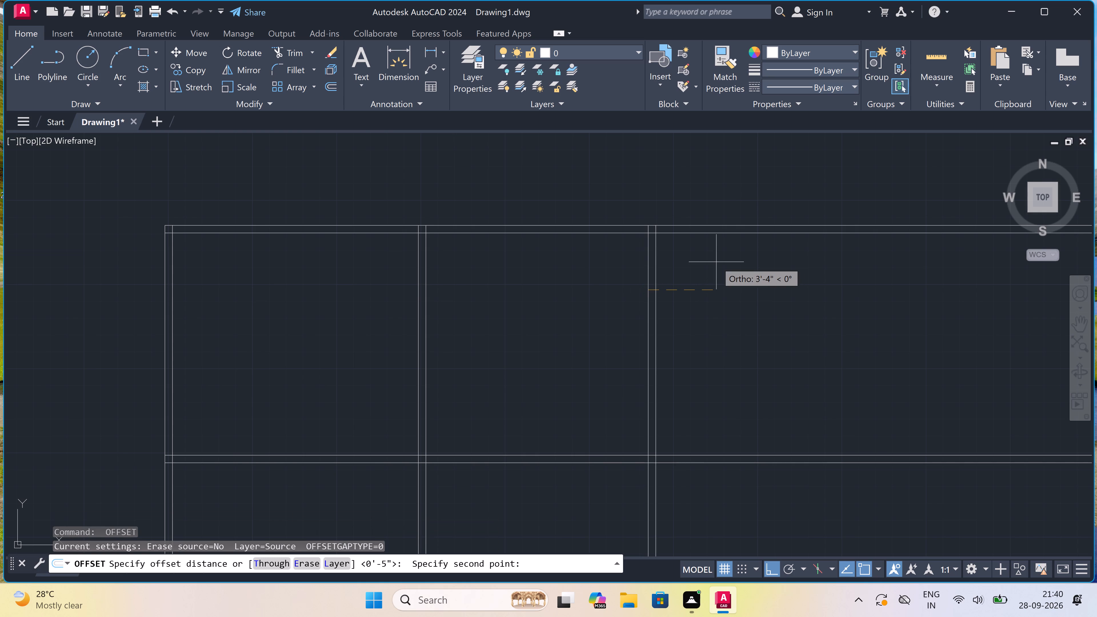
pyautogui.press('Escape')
# Offset the right-hand line of the second vertical partition wall 11' to the right.
pyautogui.press('space')
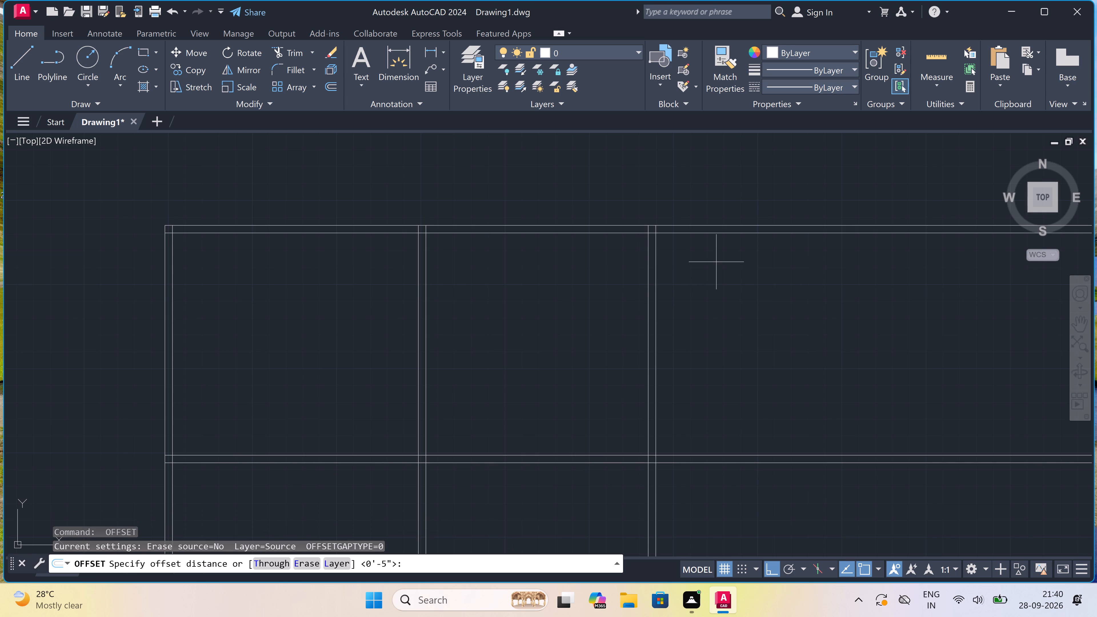
pyautogui.click(656, 280)
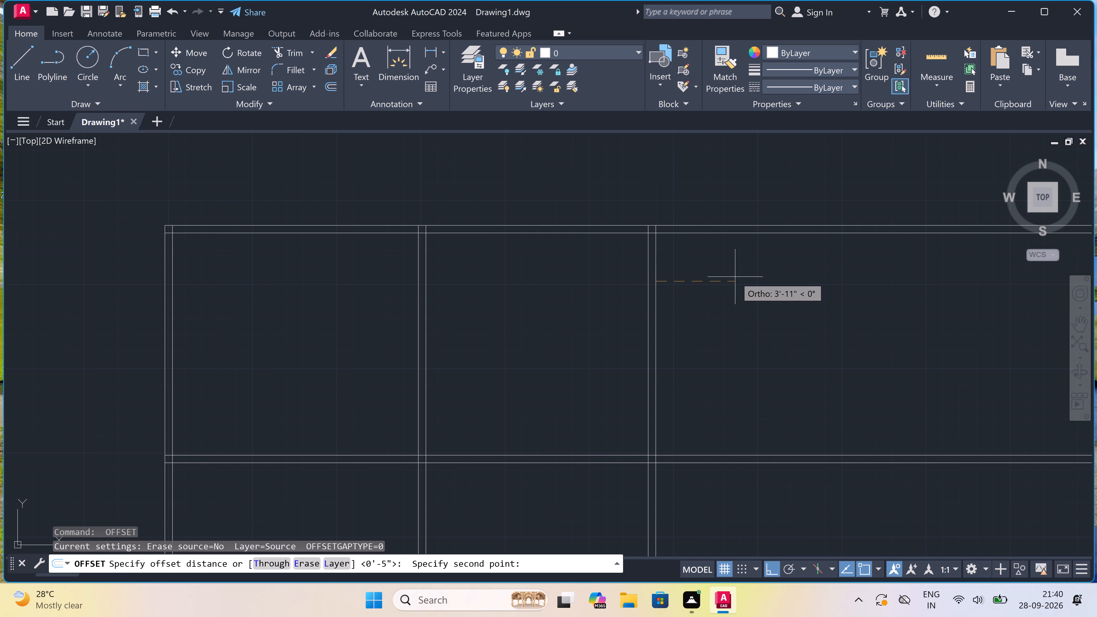
pyautogui.write("11'")
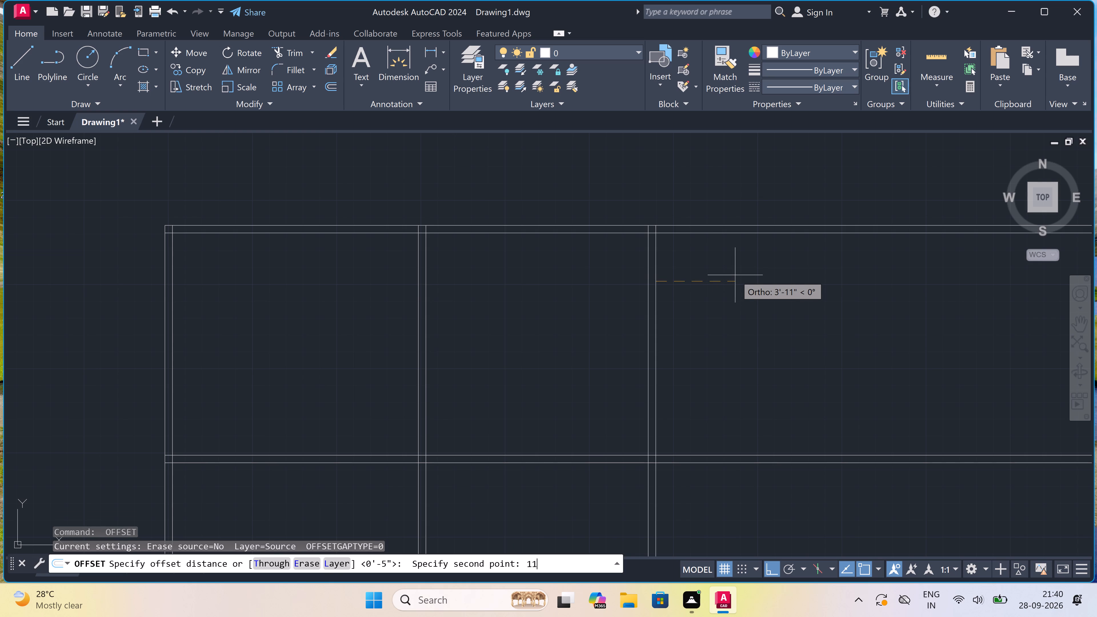
pyautogui.press('space')
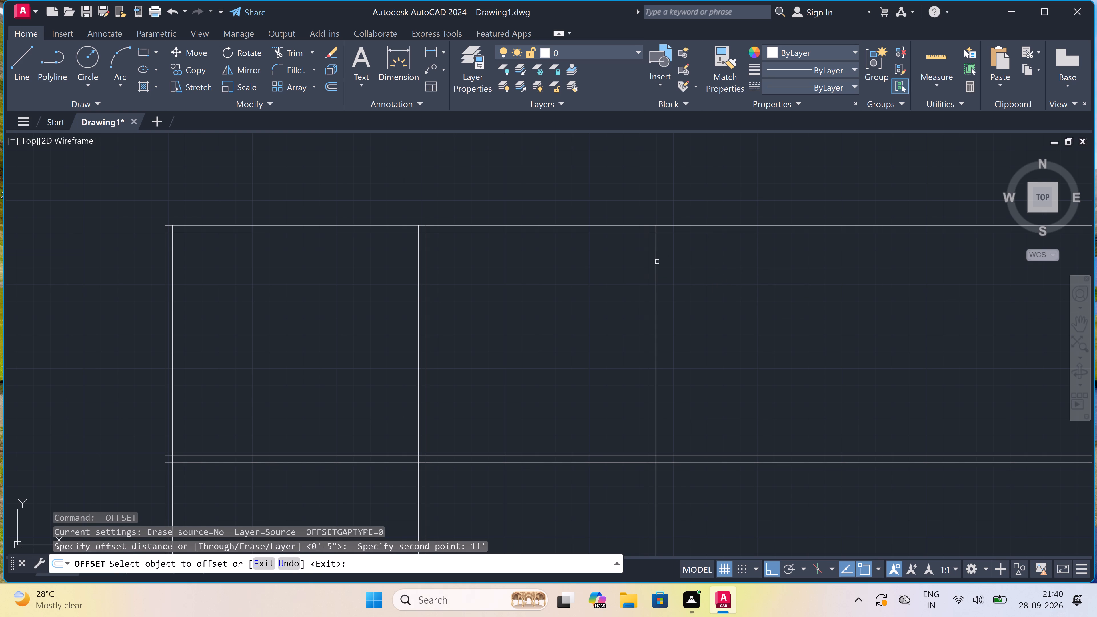
pyautogui.click(657, 262)
pyautogui.click(696, 260)
pyautogui.press('Escape')
# Offset the new rightmost vertical line 4.5" to the right to form the third partition wall.
pyautogui.scroll(-2, 699, 258)
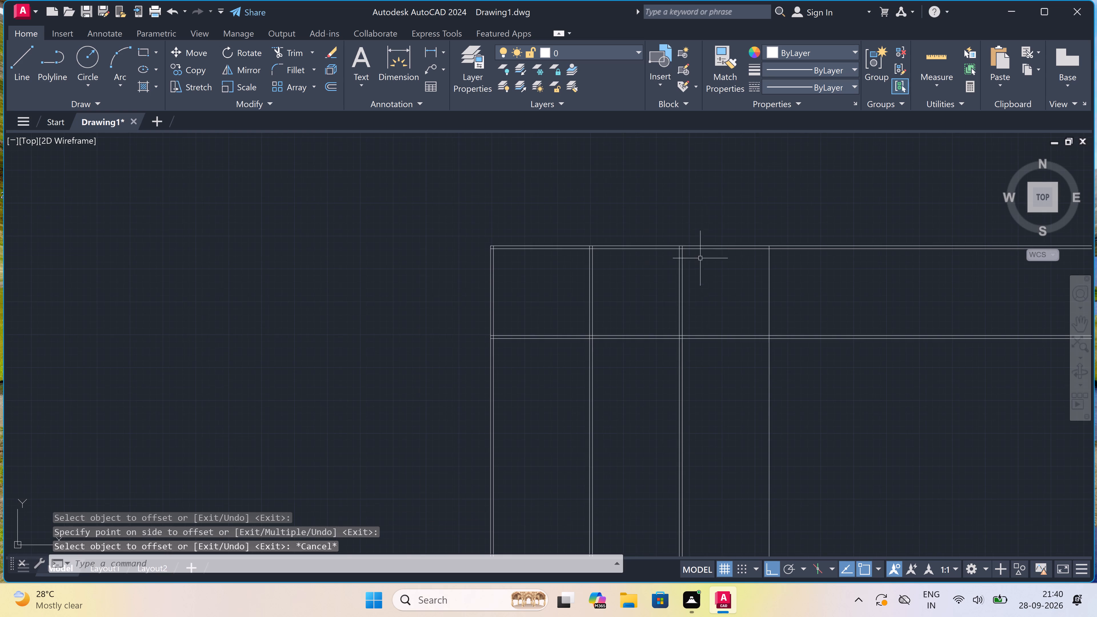
pyautogui.scroll(2, 779, 247)
pyautogui.press('space')
pyautogui.click(750, 283)
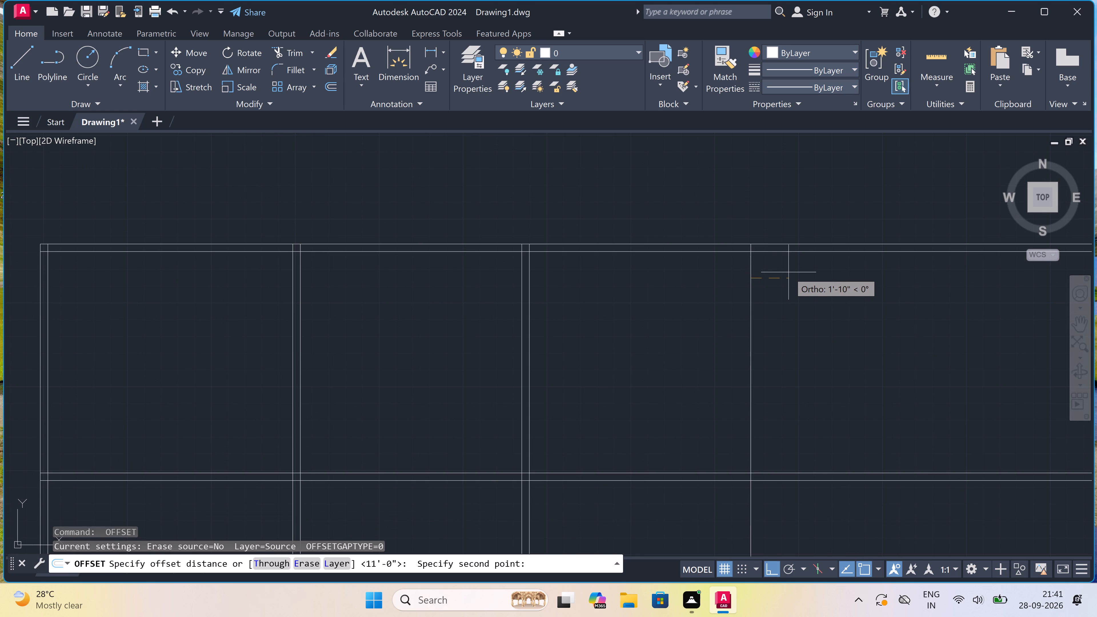
pyautogui.write('4.5"')
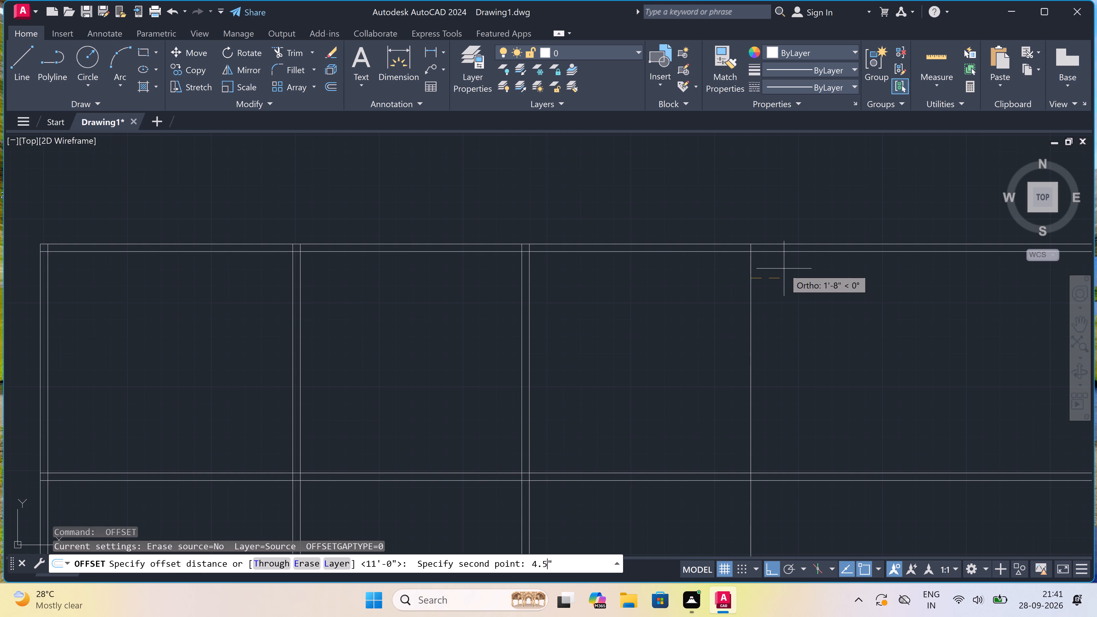
pyautogui.press('space')
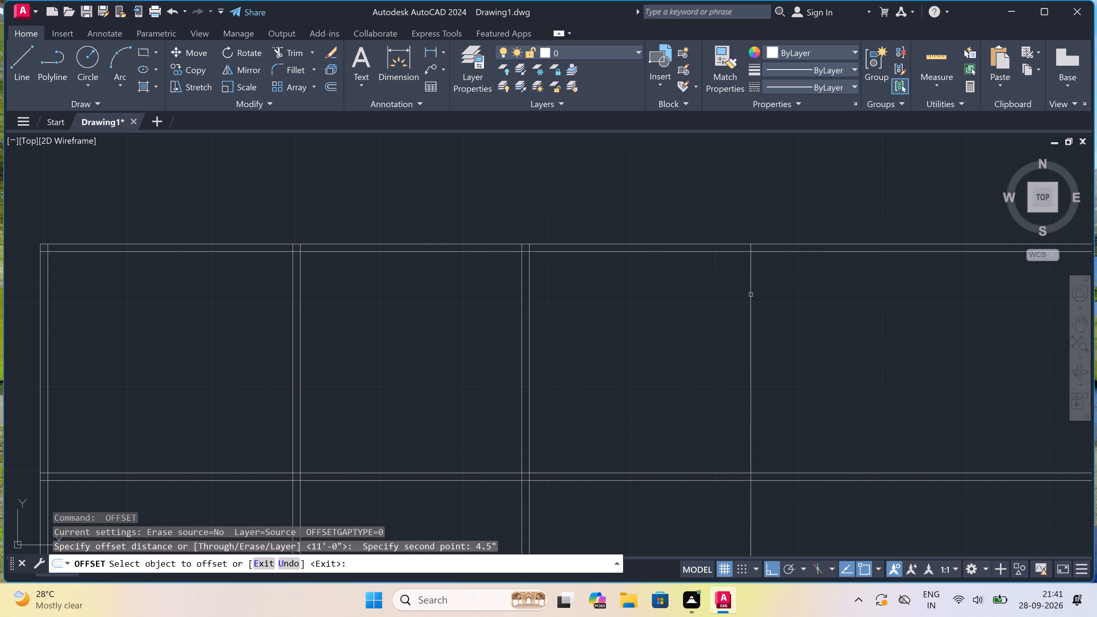
pyautogui.moveTo(750, 294); pyautogui.dragTo(759, 294)
pyautogui.click(833, 289)
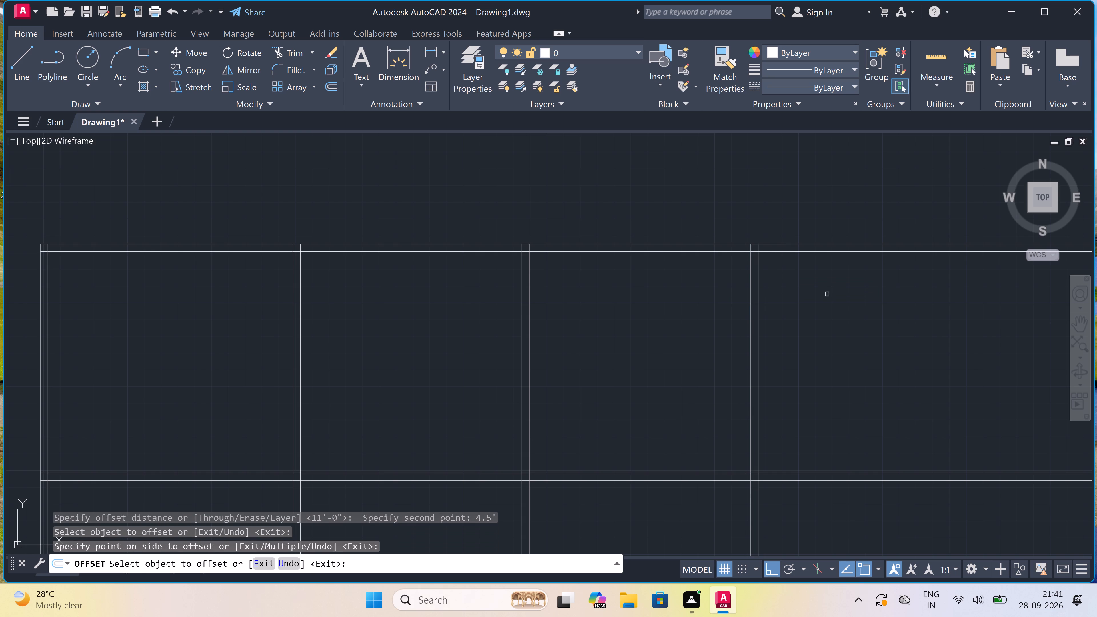
pyautogui.press('Escape')
# Offset the right-hand line of the third vertical partition wall 12'2" to the right.
pyautogui.press('space')
pyautogui.click(762, 306)
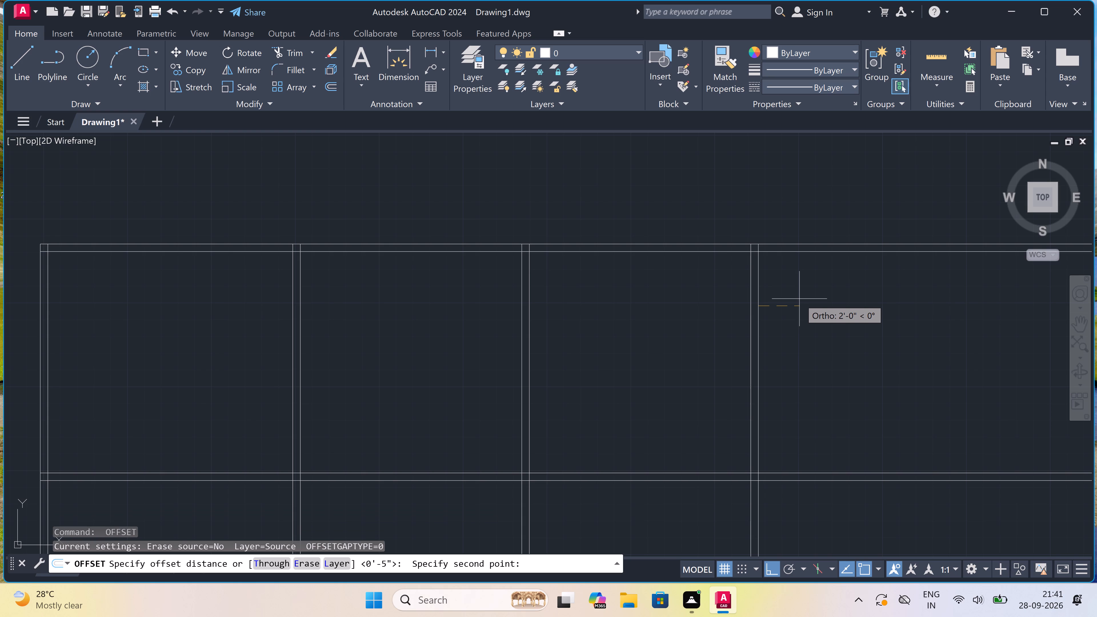
pyautogui.write('12\'2"')
pyautogui.press('space')
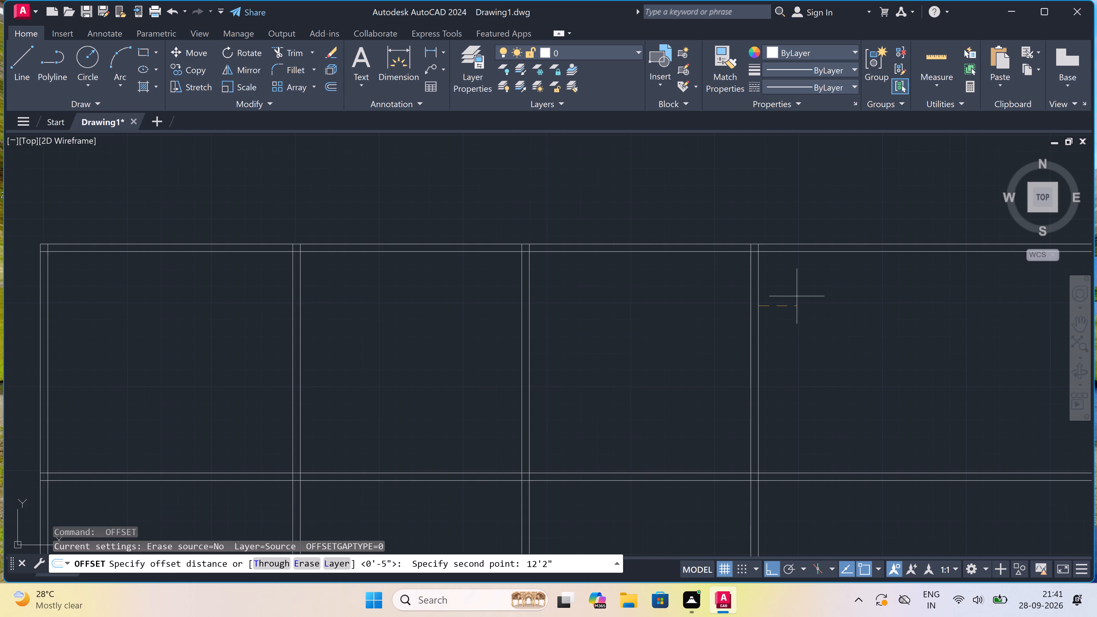
pyautogui.click(760, 298)
pyautogui.click(790, 294)
pyautogui.press('Escape')
# Offset the new rightmost vertical line 4.5" to the right to form the wall closing the fourth room.
pyautogui.scroll(-5, 729, 338)
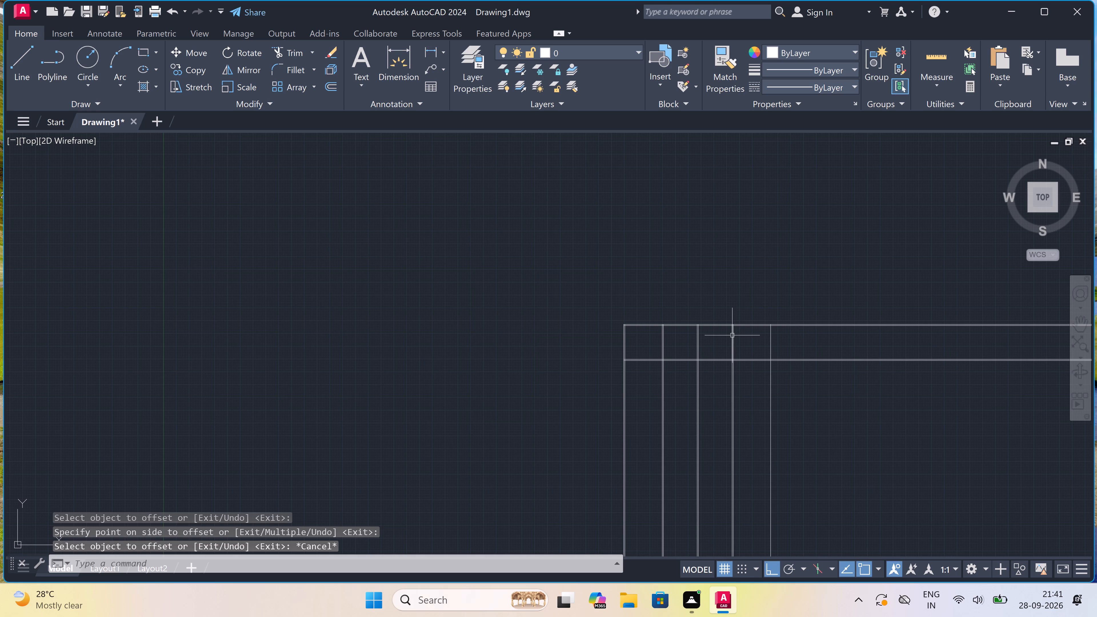
pyautogui.scroll(4, 791, 316)
pyautogui.scroll(-3, 683, 414)
pyautogui.scroll(3, 676, 445)
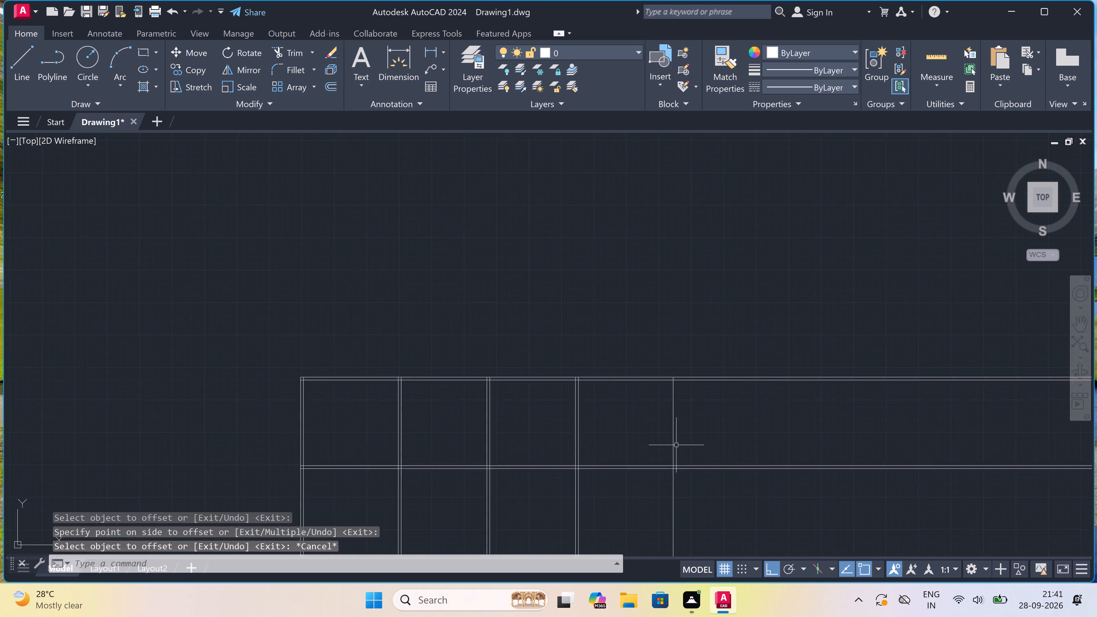
pyautogui.press('space')
pyautogui.click(665, 407)
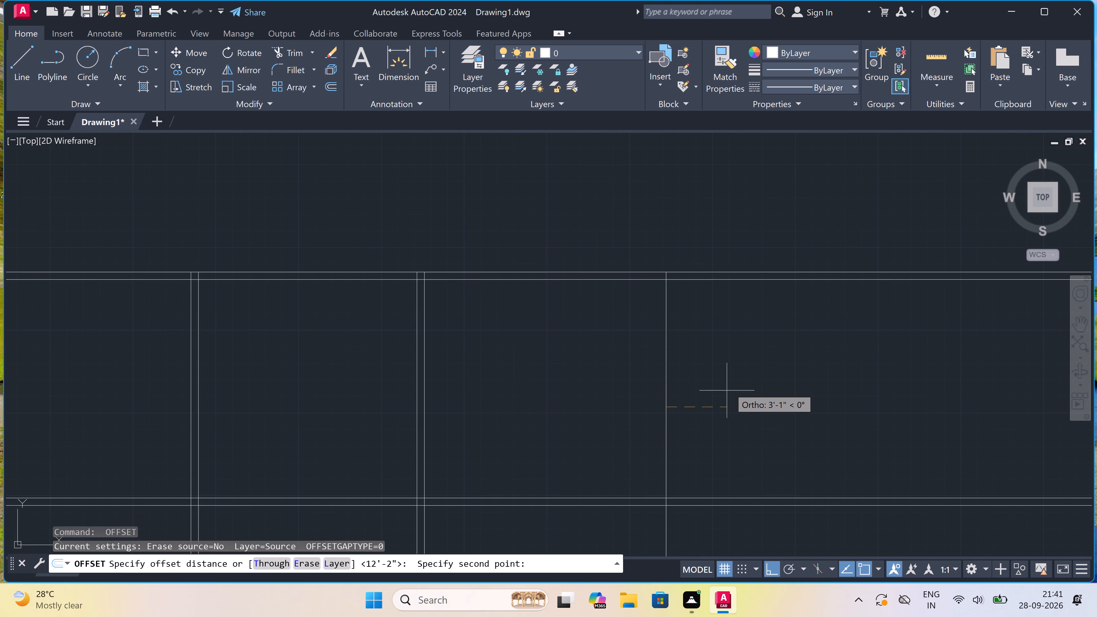
pyautogui.write('4.5"')
pyautogui.press('space')
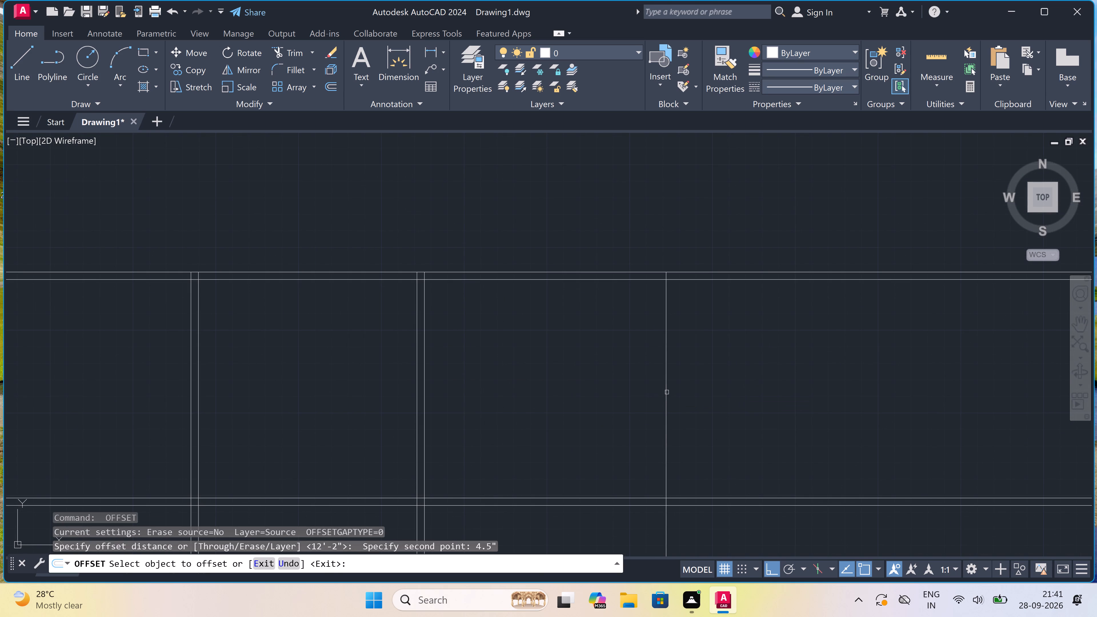
pyautogui.click(667, 392)
pyautogui.click(692, 391)
pyautogui.press('Escape')
# Trim the four horizontal wall lines where they extend past the outer line of the rightmost vertical wall.
pyautogui.scroll(-2, 692, 391)
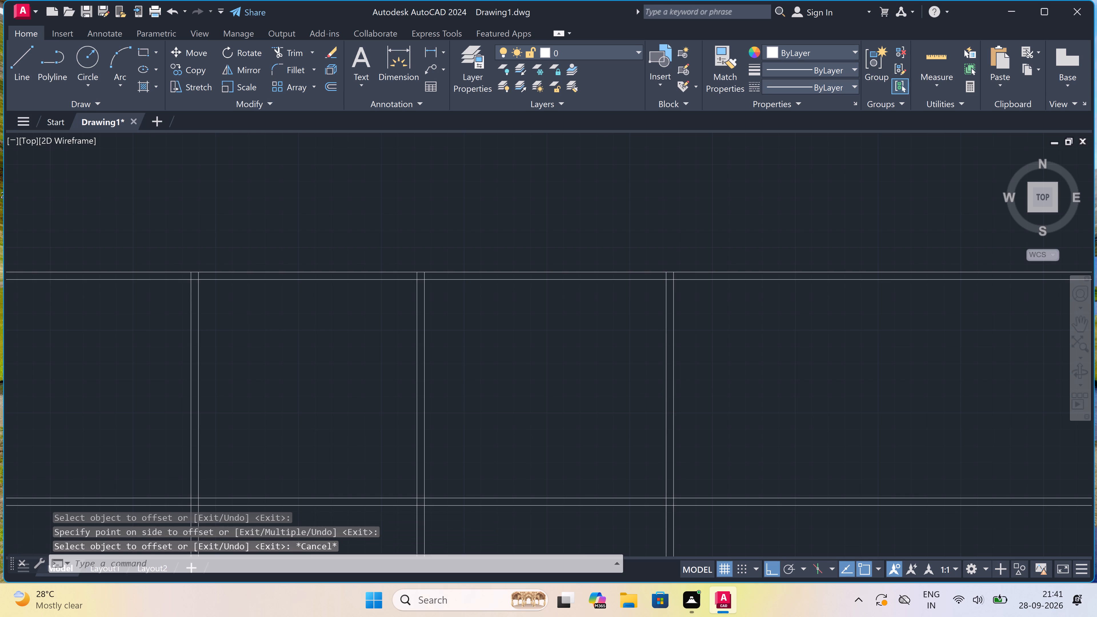
pyautogui.scroll(-2, 692, 391)
pyautogui.scroll(2, 708, 396)
pyautogui.press('t')
pyautogui.press('r')
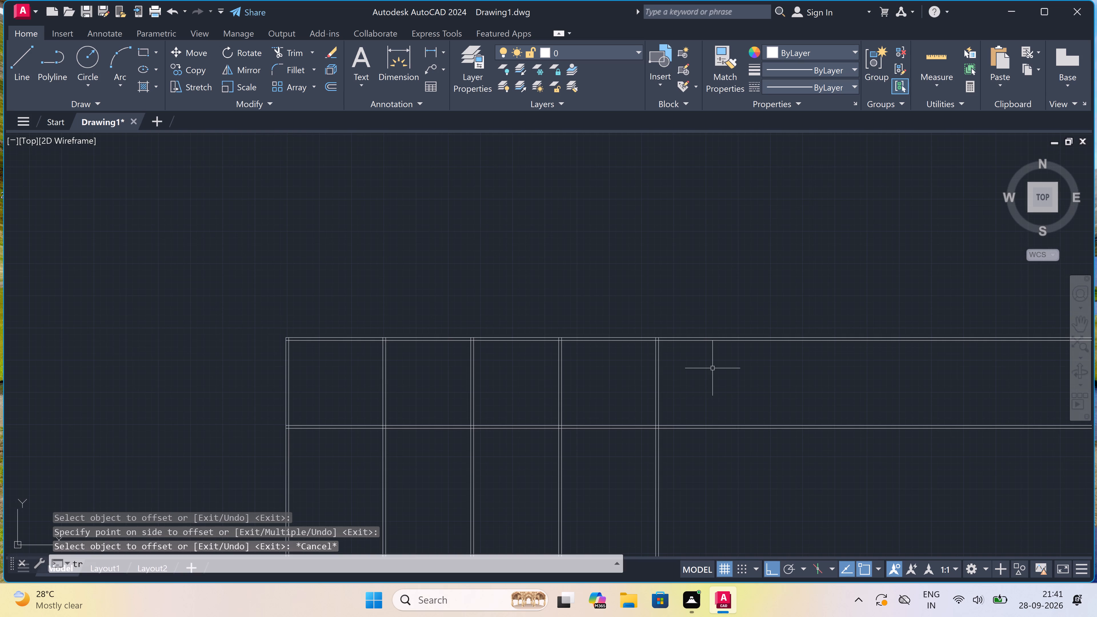
pyautogui.press('space')
pyautogui.moveTo(708, 322); pyautogui.dragTo(712, 328)
pyautogui.click(730, 440)
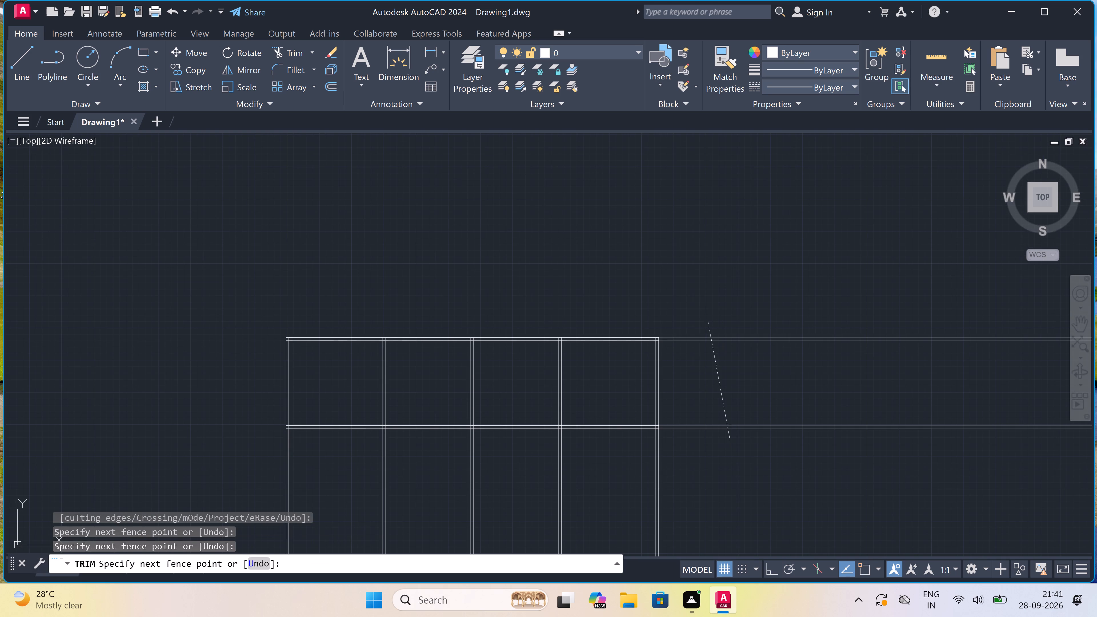
pyautogui.press('Escape')
# Offset the lower line of the horizontal wall beneath the top row of rooms 3'6" downward.
pyautogui.scroll(-3, 719, 405)
pyautogui.scroll(3, 639, 417)
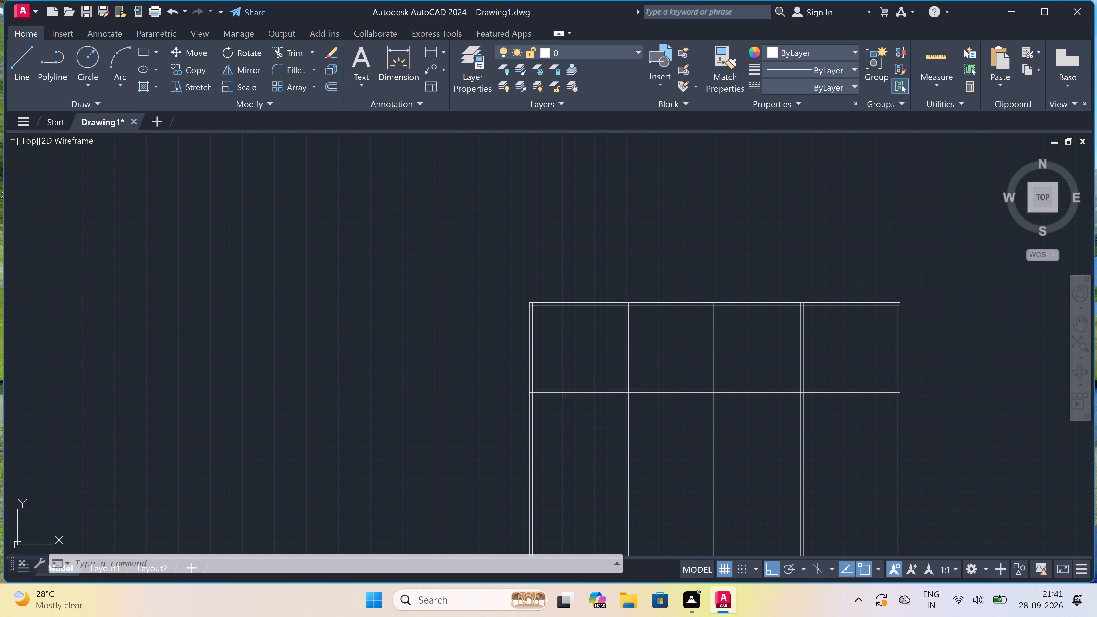
pyautogui.scroll(2, 544, 377)
pyautogui.scroll(2, 580, 429)
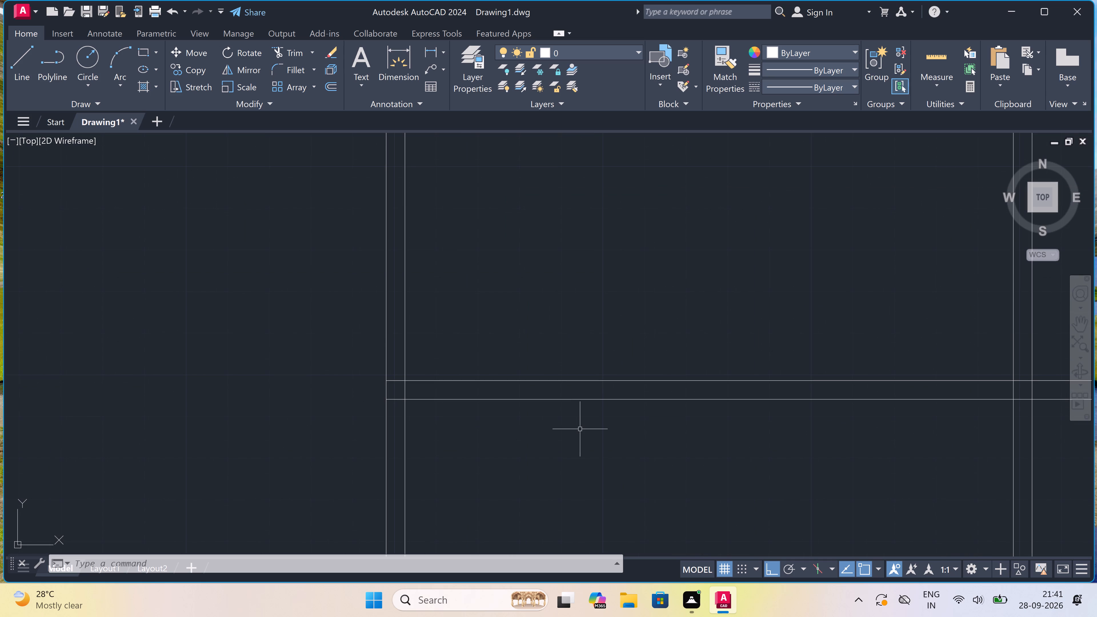
pyautogui.write('o')
pyautogui.press('space')
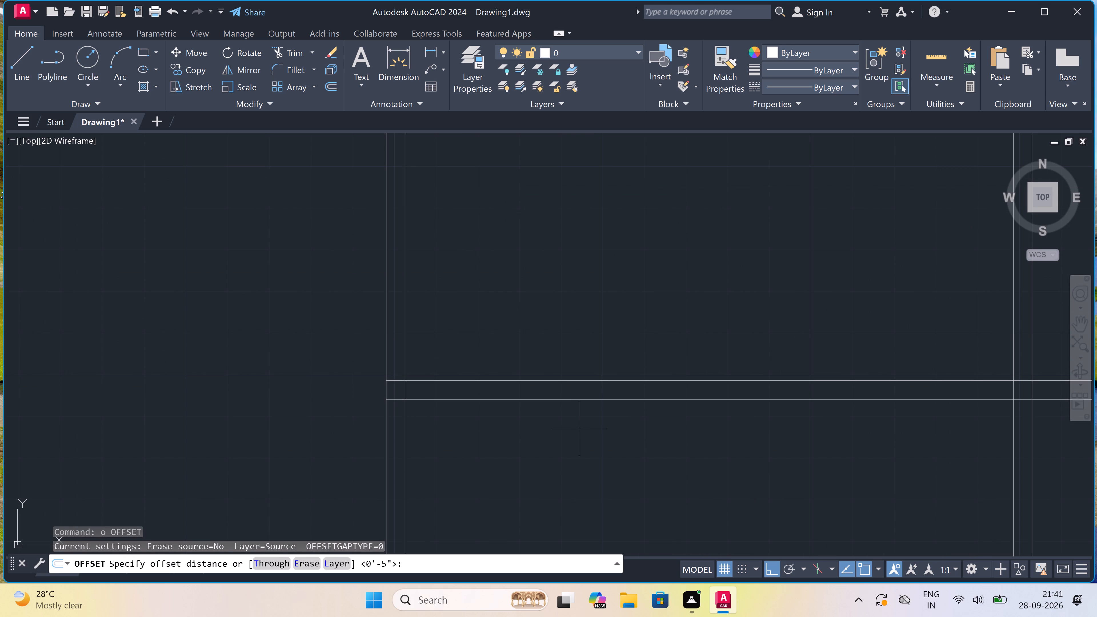
pyautogui.click(558, 402)
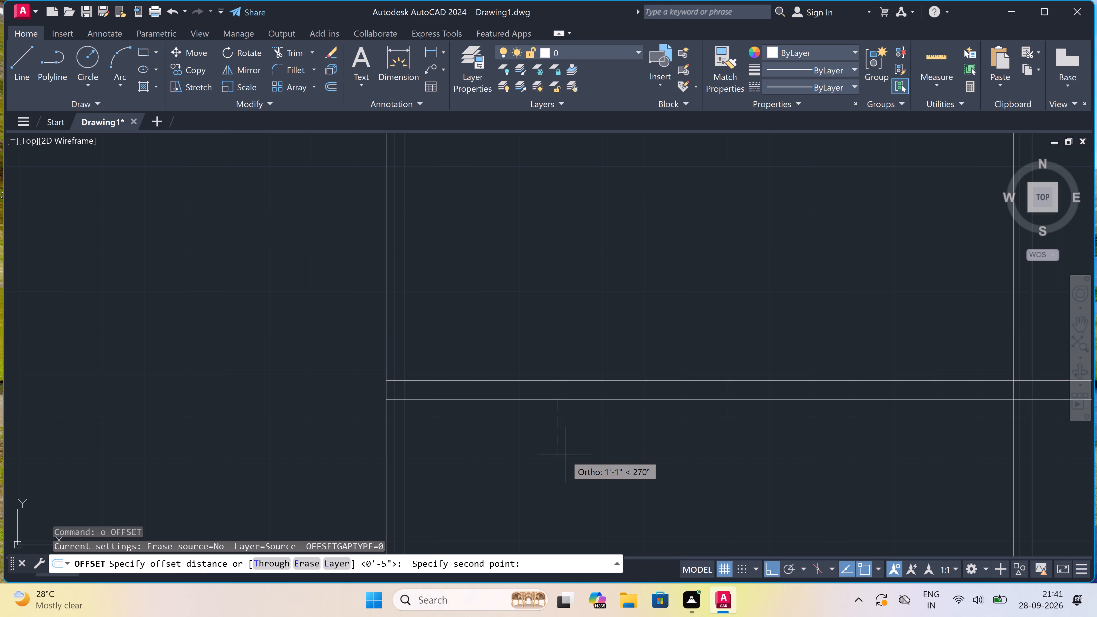
pyautogui.write('3\'6"')
pyautogui.press('space')
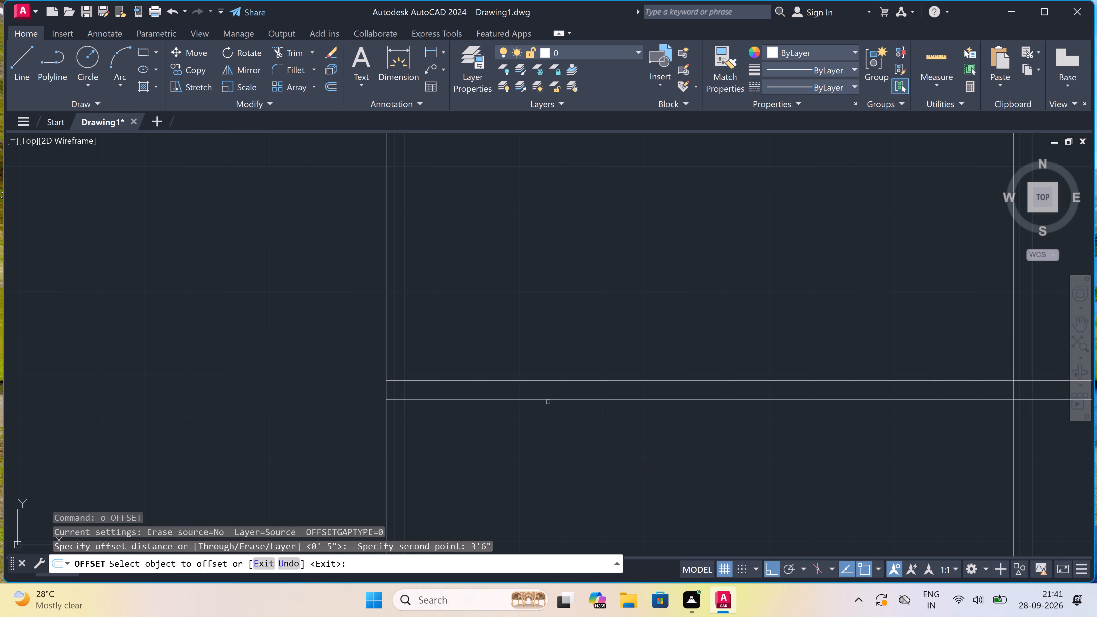
pyautogui.moveTo(547, 400); pyautogui.dragTo(549, 409)
pyautogui.click(549, 416)
pyautogui.scroll(-6, 547, 414)
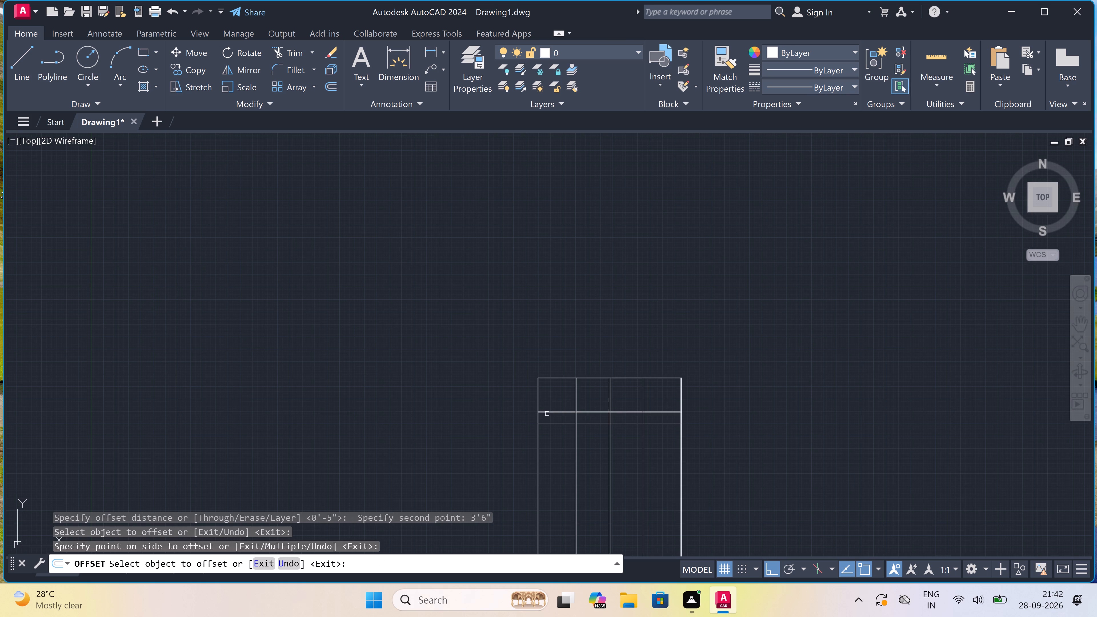
pyautogui.press('Escape')
# Offset the new lowest horizontal line 4.5" downward to form the next horizontal wall.
pyautogui.scroll(4, 545, 419)
pyautogui.press('space')
pyautogui.scroll(2, 540, 447)
pyautogui.click(545, 426)
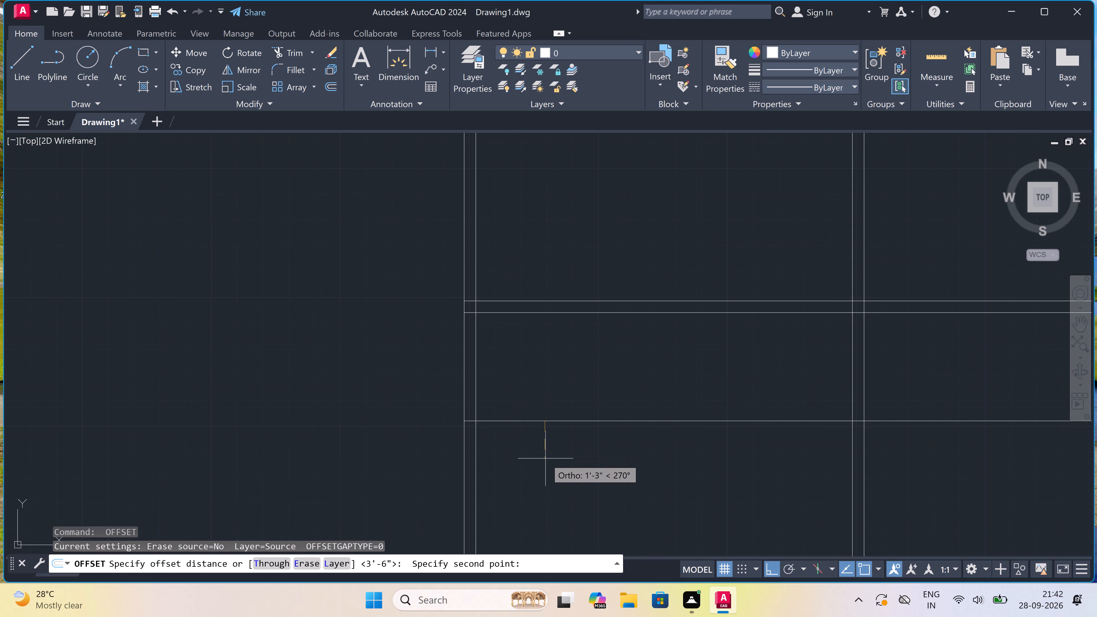
pyautogui.write('4.5"')
pyautogui.press('space')
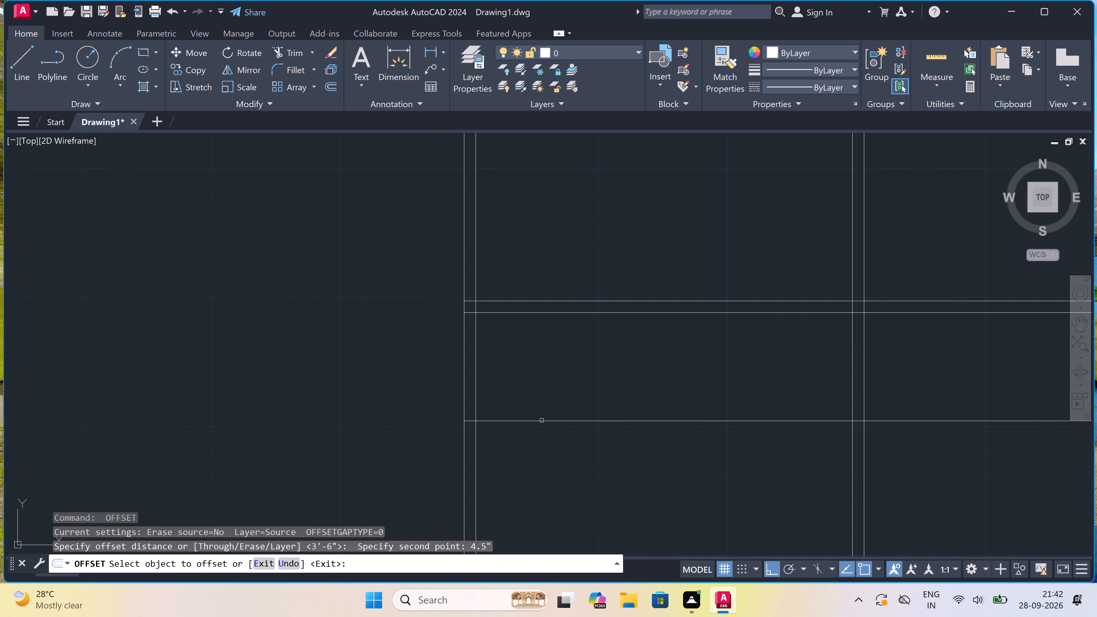
pyautogui.click(542, 421)
pyautogui.click(542, 429)
pyautogui.press('Escape')
# Offset the lower line of the newly formed 4.5" horizontal wall 3'6" downward.
pyautogui.press('space')
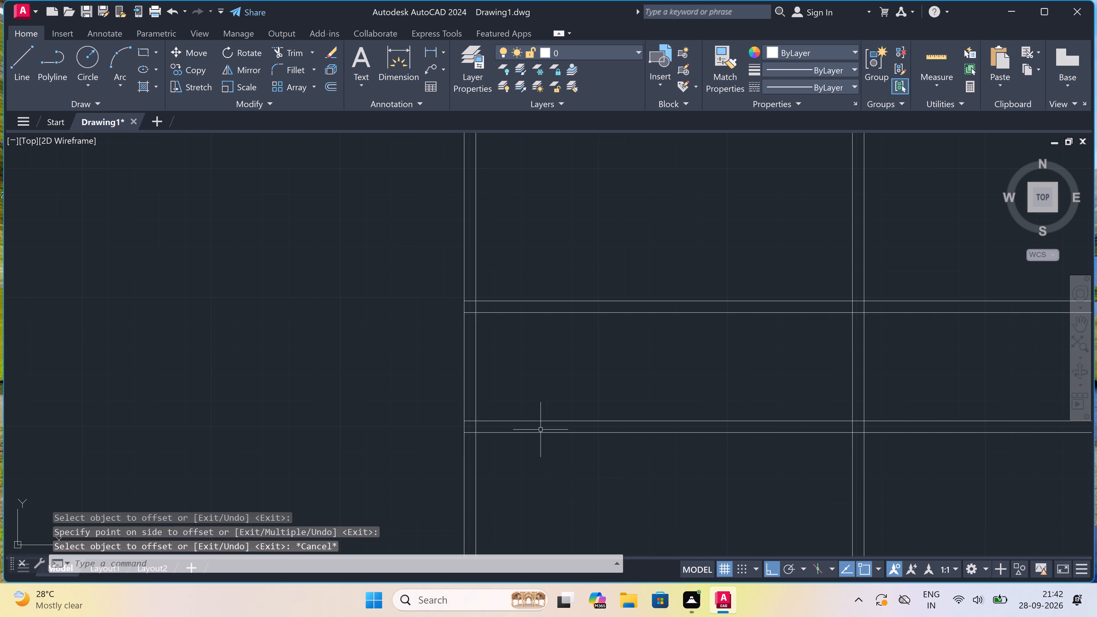
pyautogui.moveTo(540, 432); pyautogui.dragTo(543, 434)
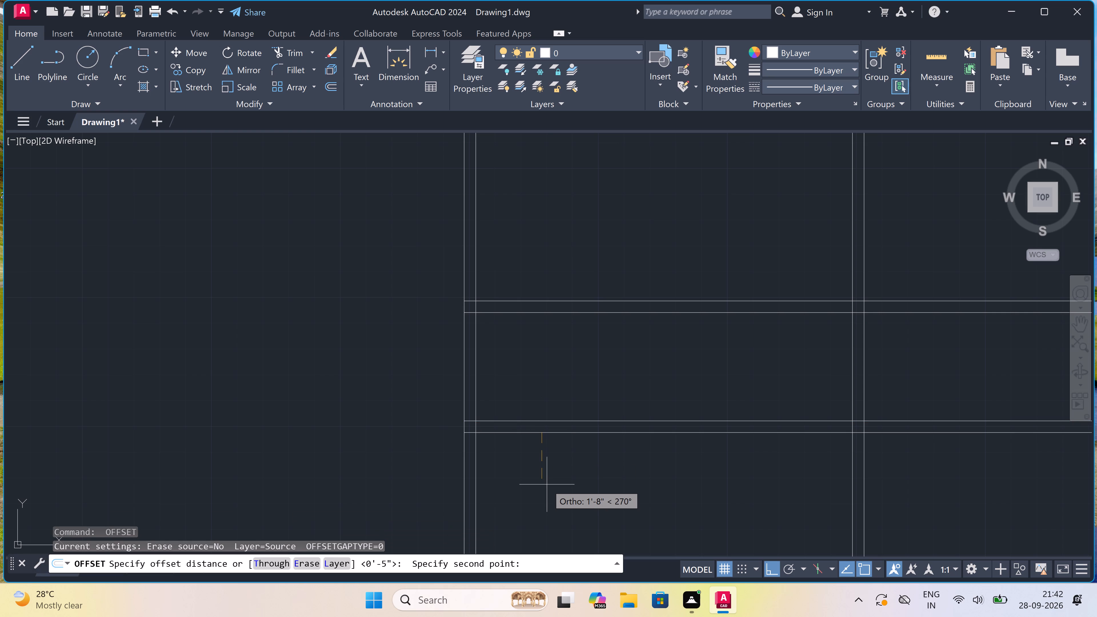
pyautogui.write('3\'6"')
pyautogui.press('space')
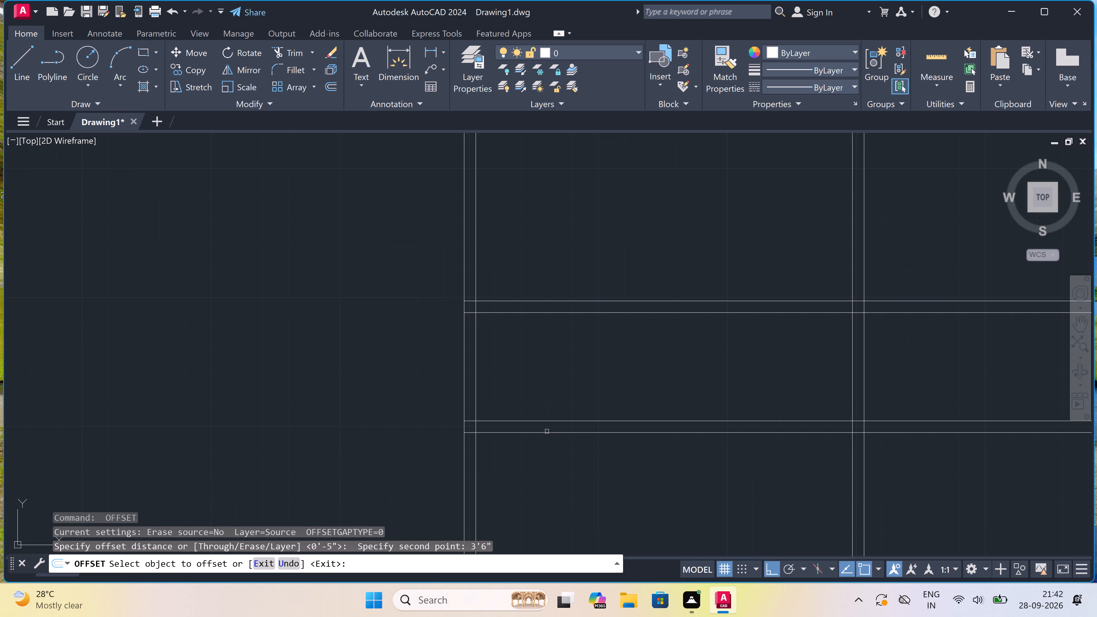
pyautogui.moveTo(547, 432); pyautogui.dragTo(547, 438)
pyautogui.click(546, 440)
pyautogui.press('Escape')
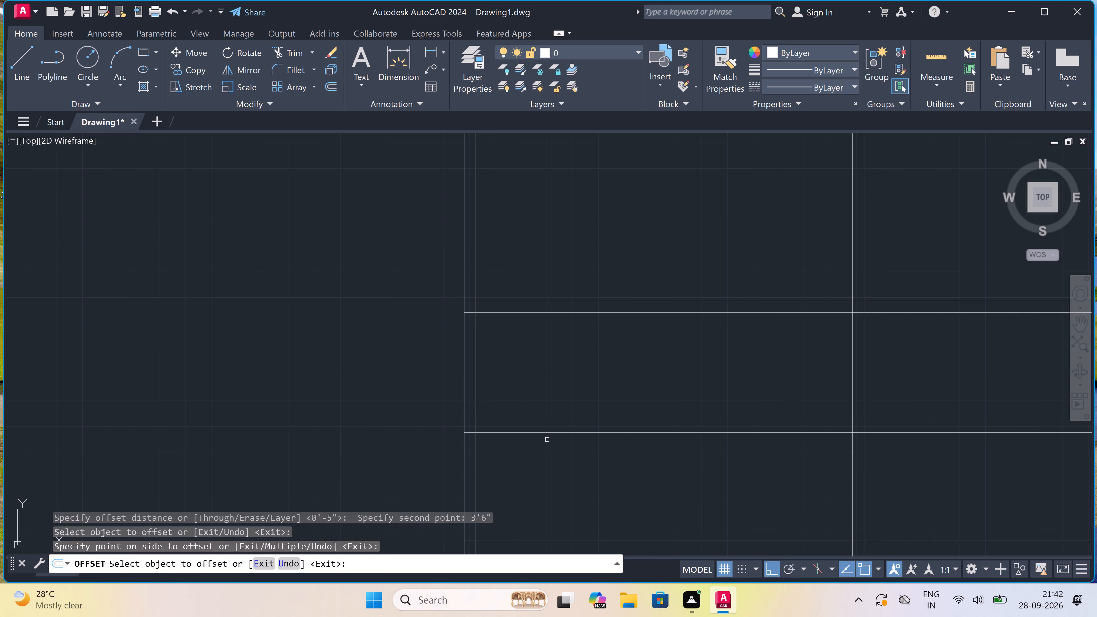
# Offset the new lowest horizontal line 4.5" downward to form the second horizontal wall below the top row's wall.
pyautogui.scroll(-3, 547, 439)
pyautogui.scroll(3, 548, 457)
pyautogui.press('space')
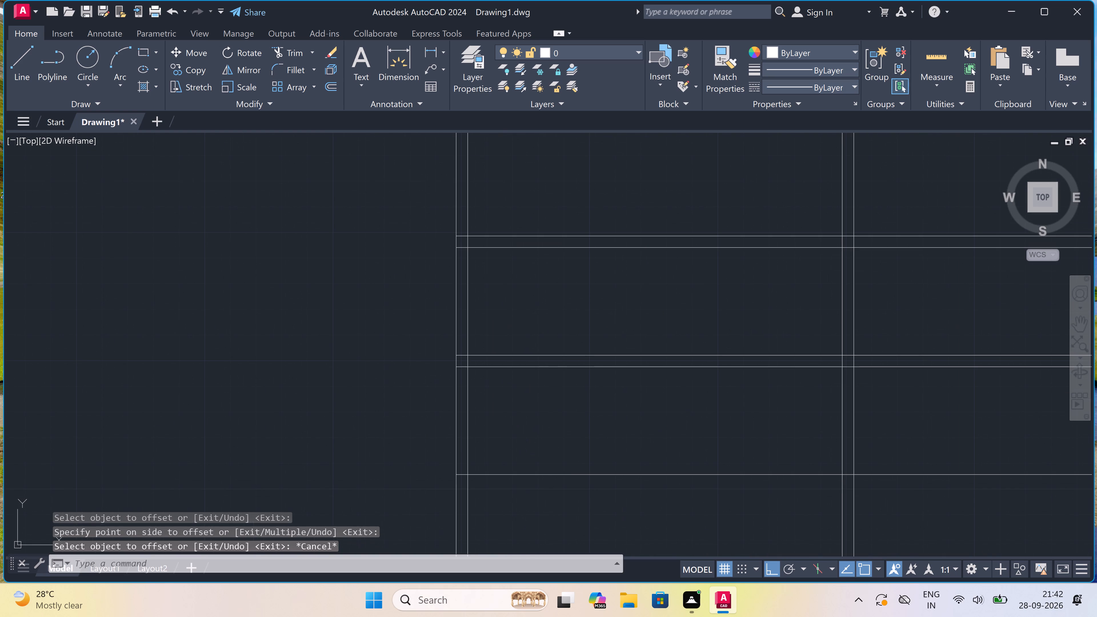
pyautogui.click(542, 472)
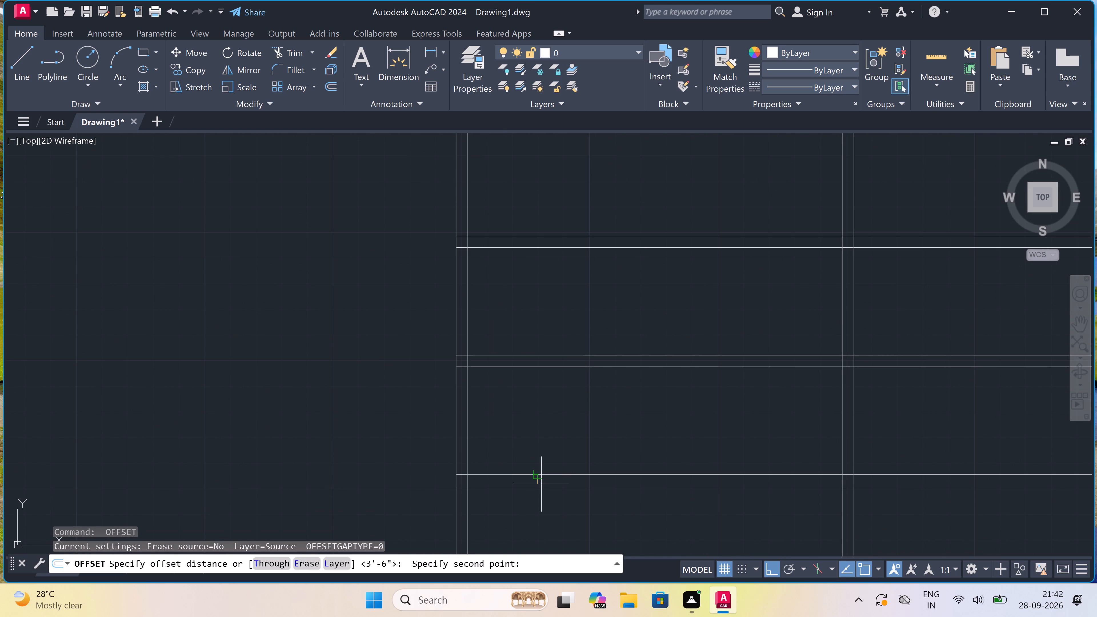
pyautogui.write('4.5"')
pyautogui.press('space')
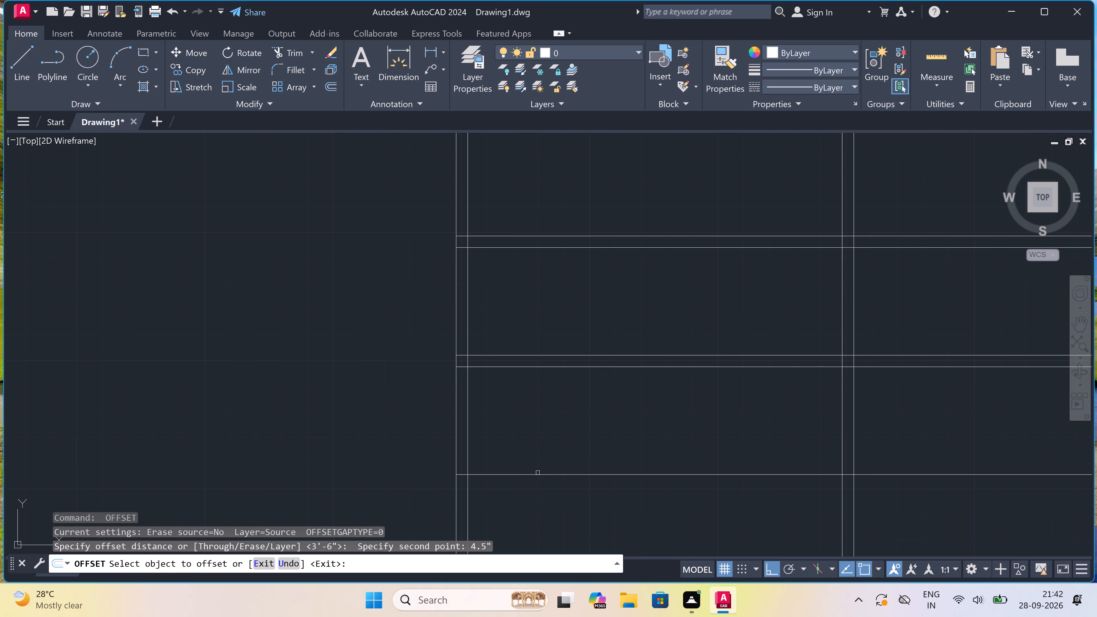
pyautogui.moveTo(536, 476); pyautogui.dragTo(536, 482)
pyautogui.click(535, 505)
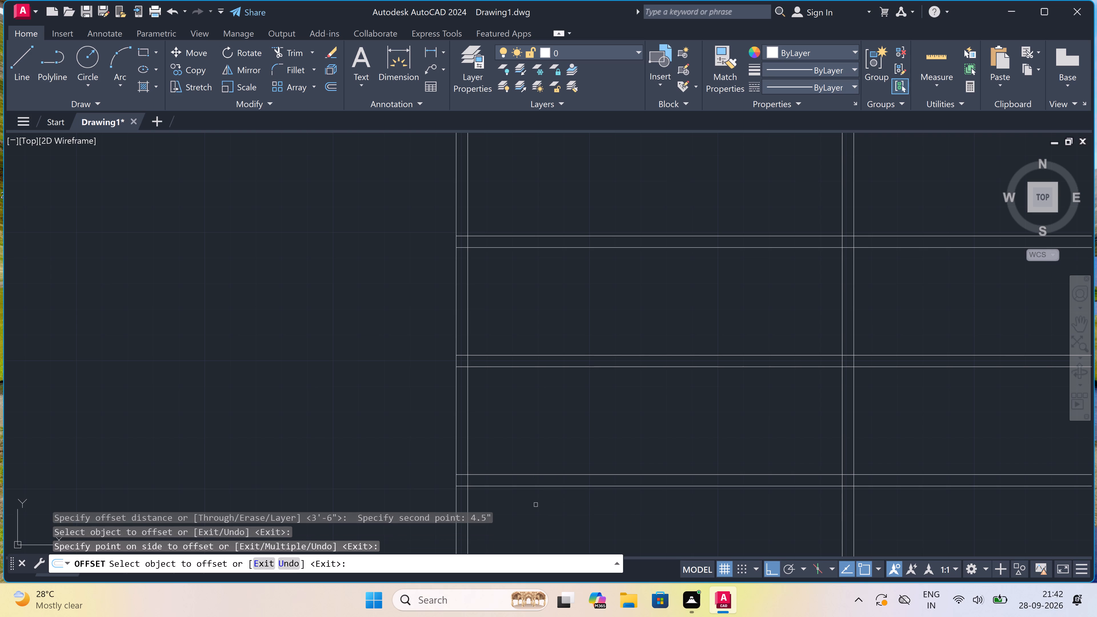
pyautogui.press('Escape')
# Offset the lower line of the lowest horizontal wall 5' downward.
pyautogui.scroll(-4, 527, 451)
pyautogui.scroll(2, 528, 486)
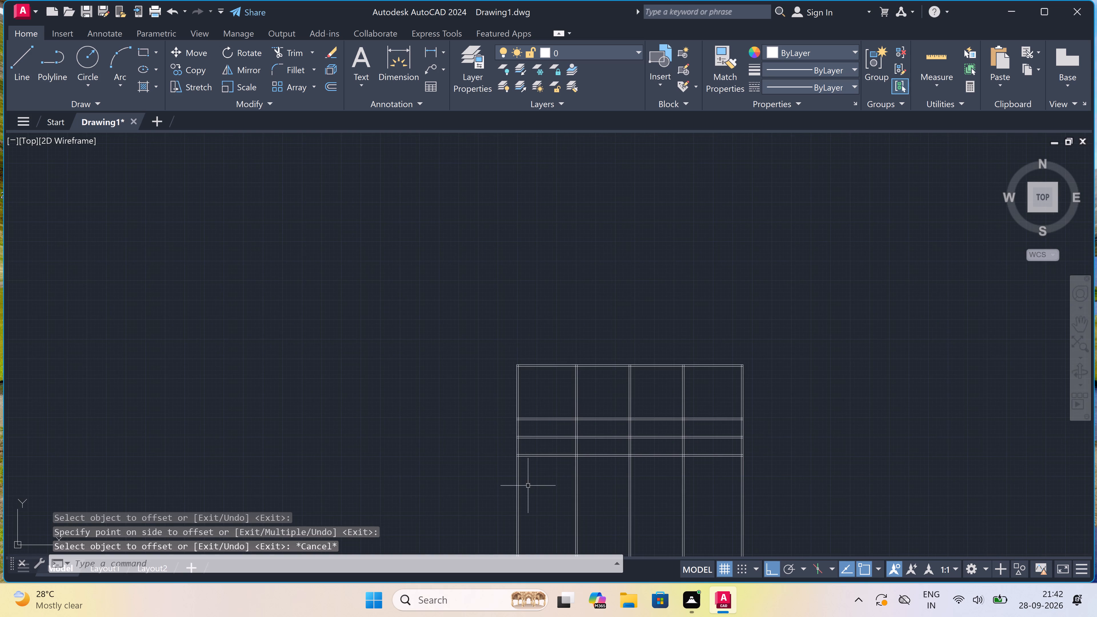
pyautogui.press('space')
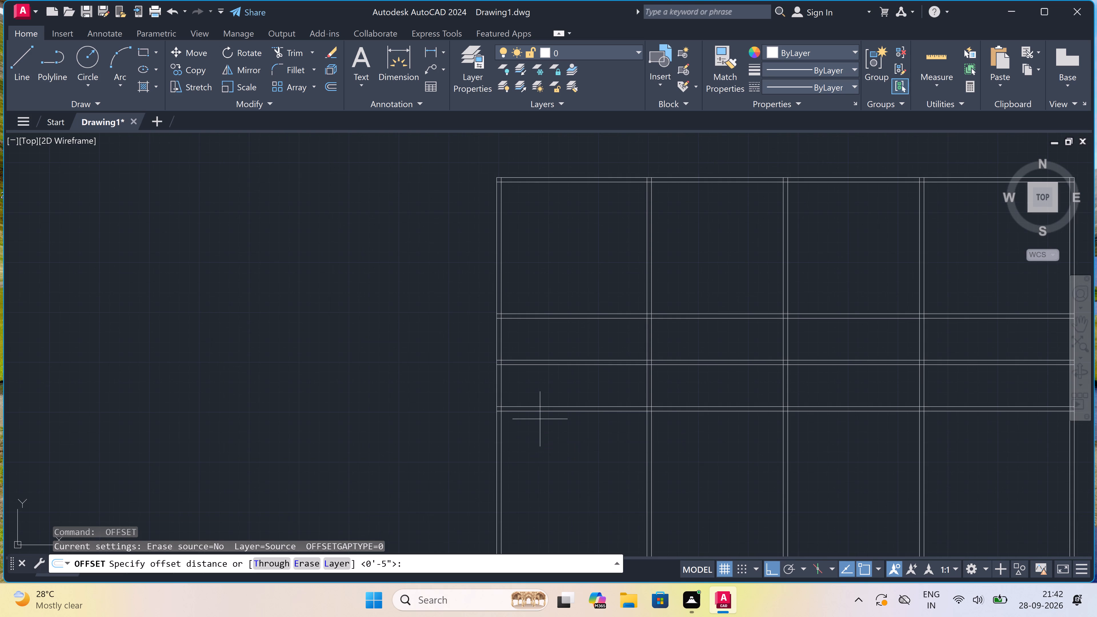
pyautogui.moveTo(539, 413); pyautogui.dragTo(539, 420)
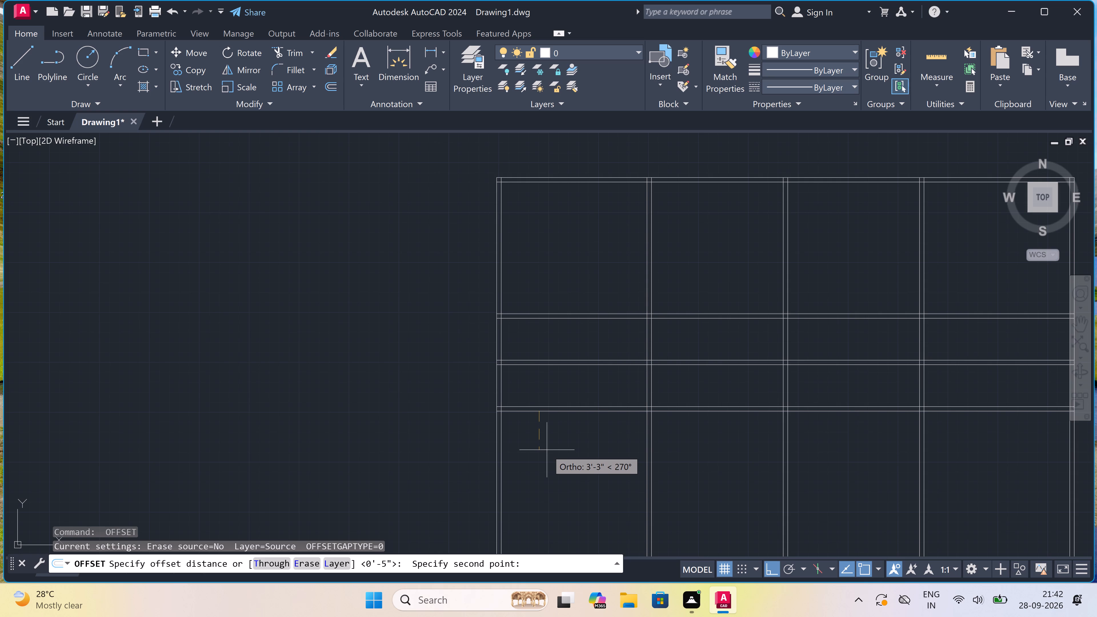
pyautogui.write("5'")
pyautogui.press('space')
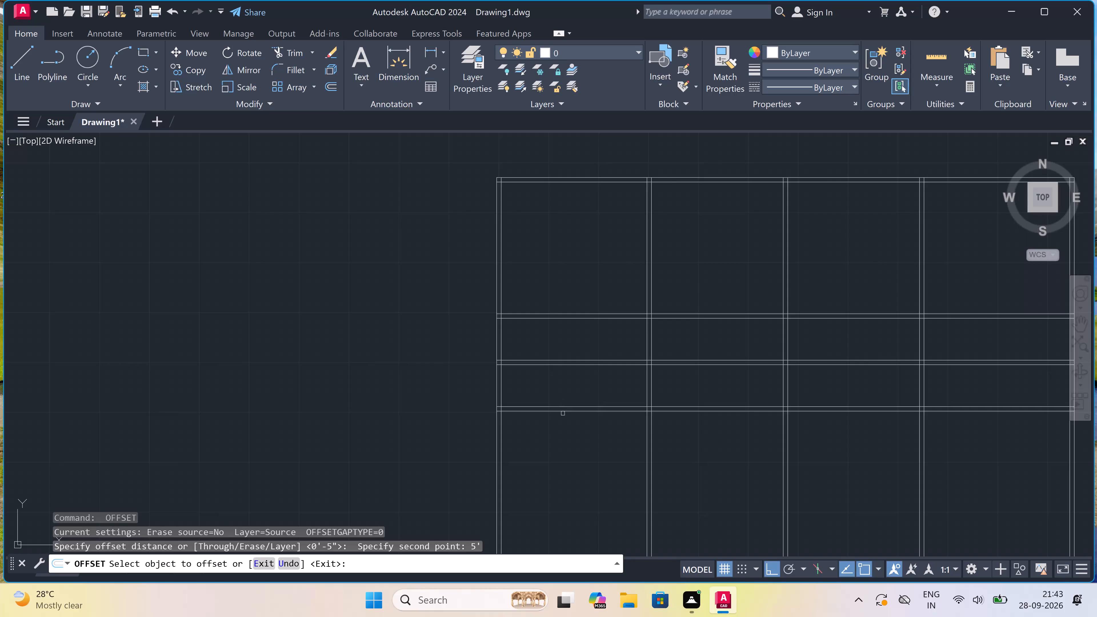
pyautogui.moveTo(562, 412); pyautogui.dragTo(563, 415)
pyautogui.click(564, 452)
pyautogui.press('Escape')
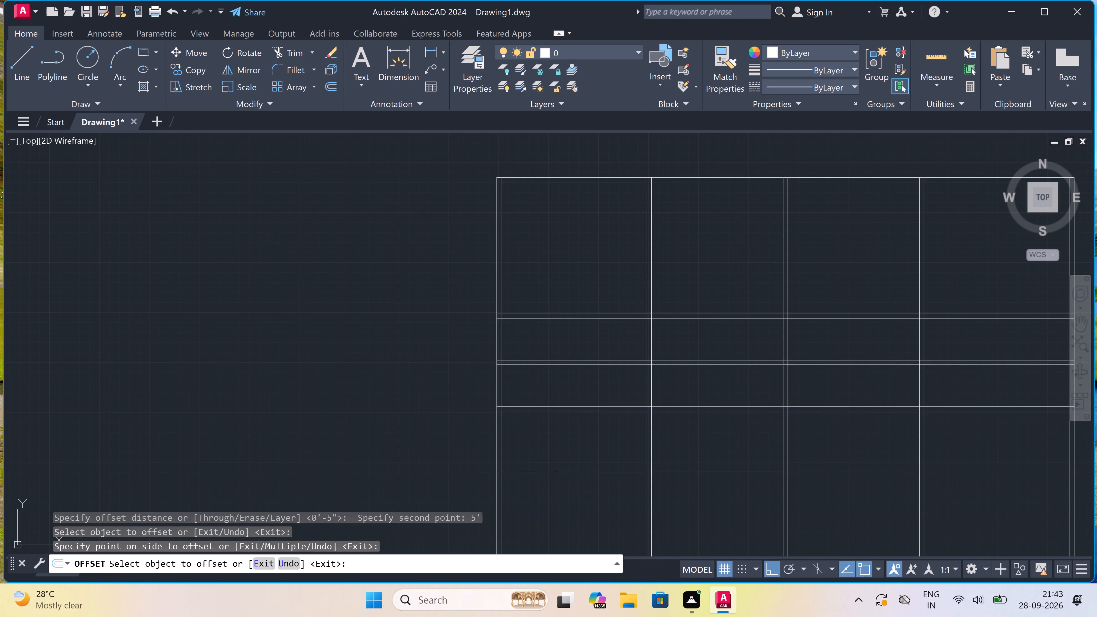
# Offset the line 5' below the previous wall 4.5" downward to form the lowest horizontal wall.
pyautogui.scroll(-2, 564, 452)
pyautogui.scroll(2, 560, 464)
pyautogui.press('space')
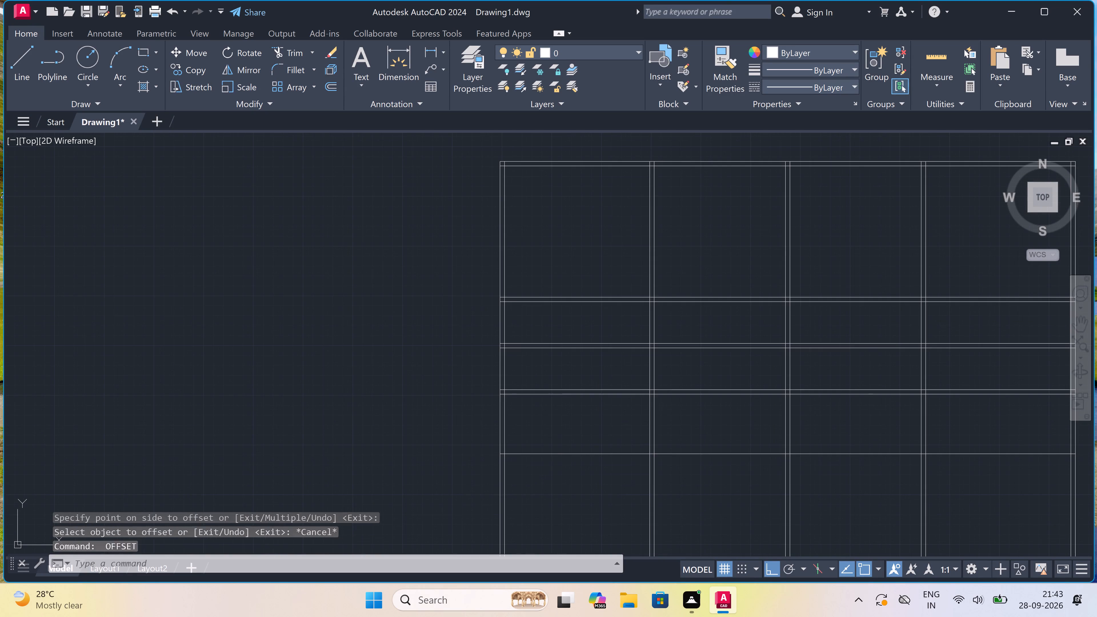
pyautogui.click(556, 457)
pyautogui.write('4.5"')
pyautogui.press('space')
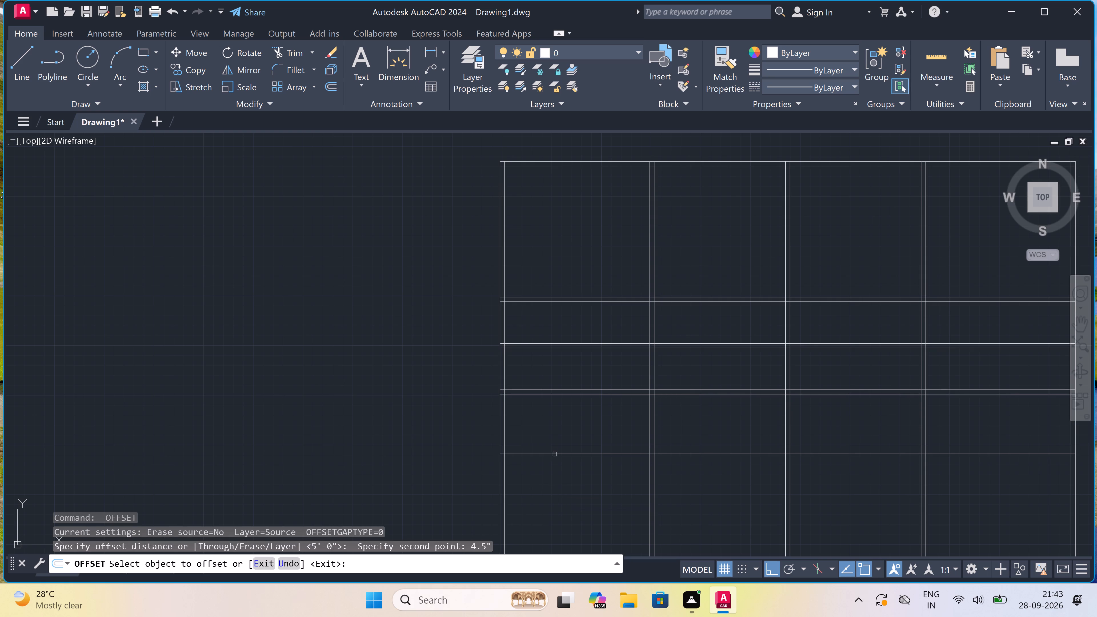
pyautogui.moveTo(555, 454); pyautogui.dragTo(554, 464)
pyautogui.click(560, 487)
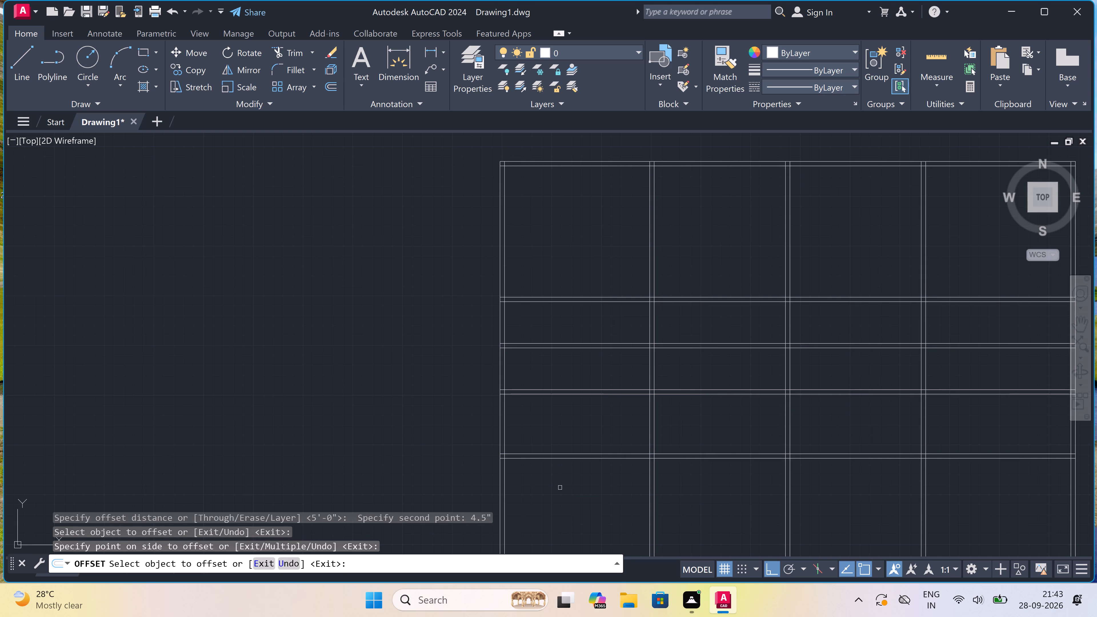
pyautogui.press('Escape')
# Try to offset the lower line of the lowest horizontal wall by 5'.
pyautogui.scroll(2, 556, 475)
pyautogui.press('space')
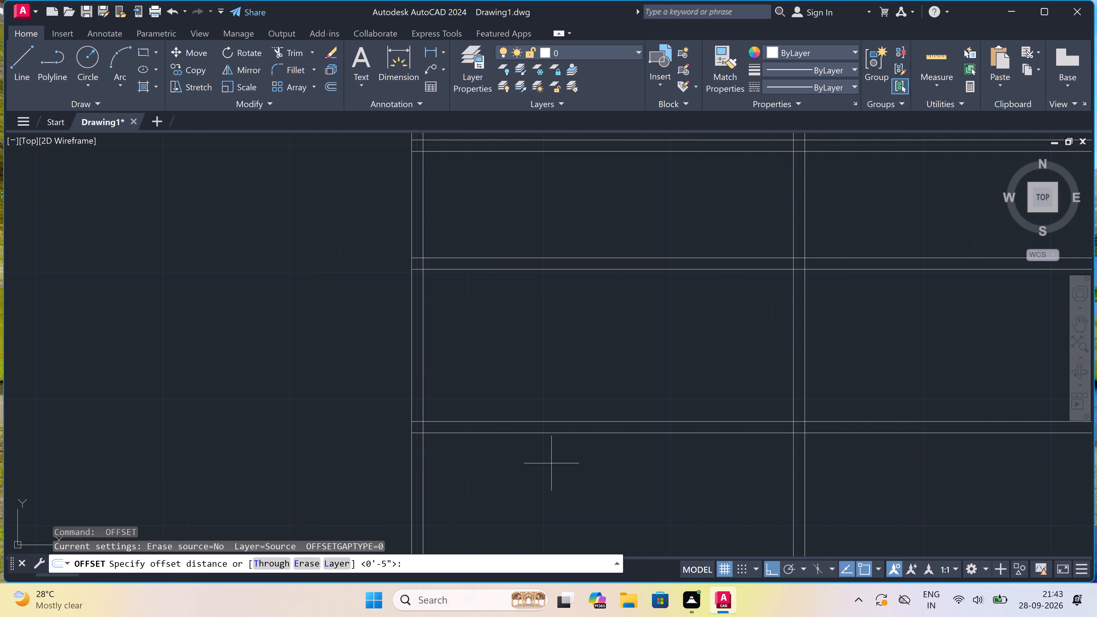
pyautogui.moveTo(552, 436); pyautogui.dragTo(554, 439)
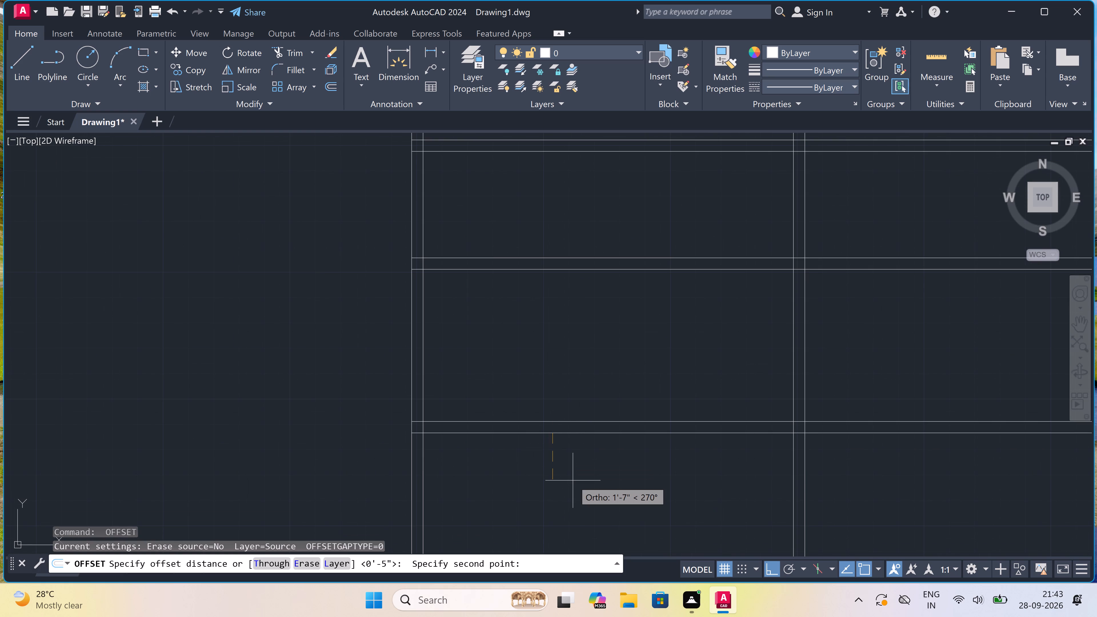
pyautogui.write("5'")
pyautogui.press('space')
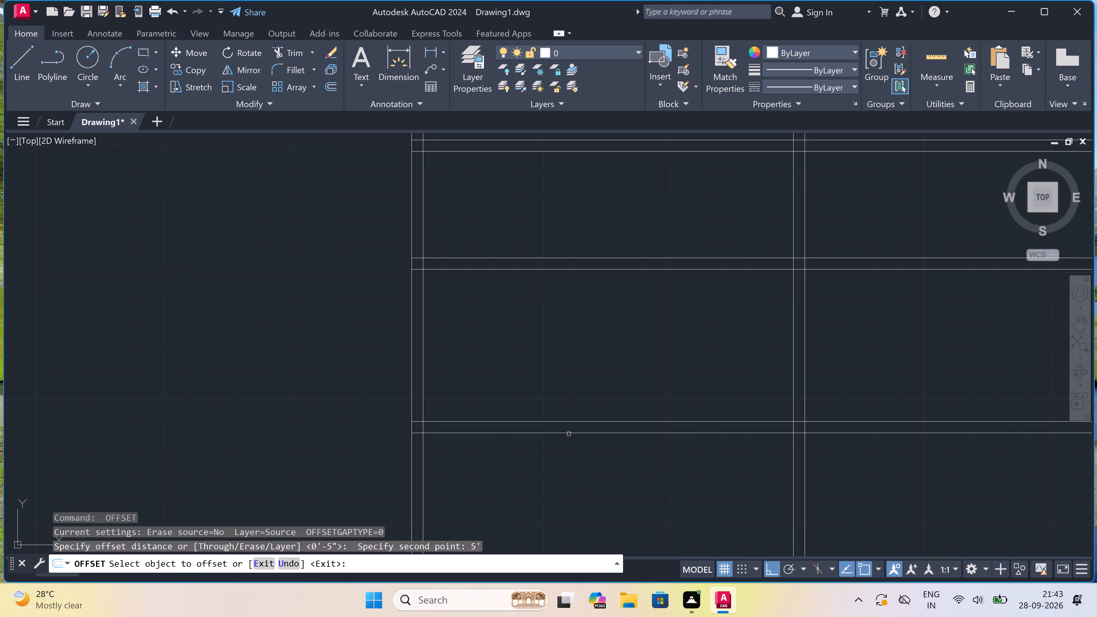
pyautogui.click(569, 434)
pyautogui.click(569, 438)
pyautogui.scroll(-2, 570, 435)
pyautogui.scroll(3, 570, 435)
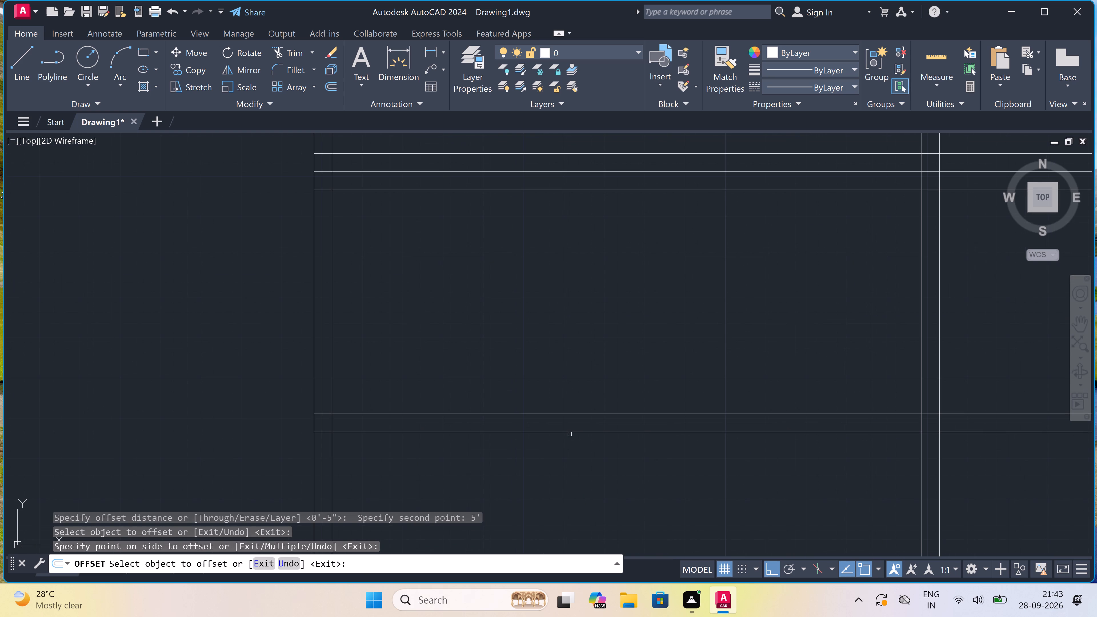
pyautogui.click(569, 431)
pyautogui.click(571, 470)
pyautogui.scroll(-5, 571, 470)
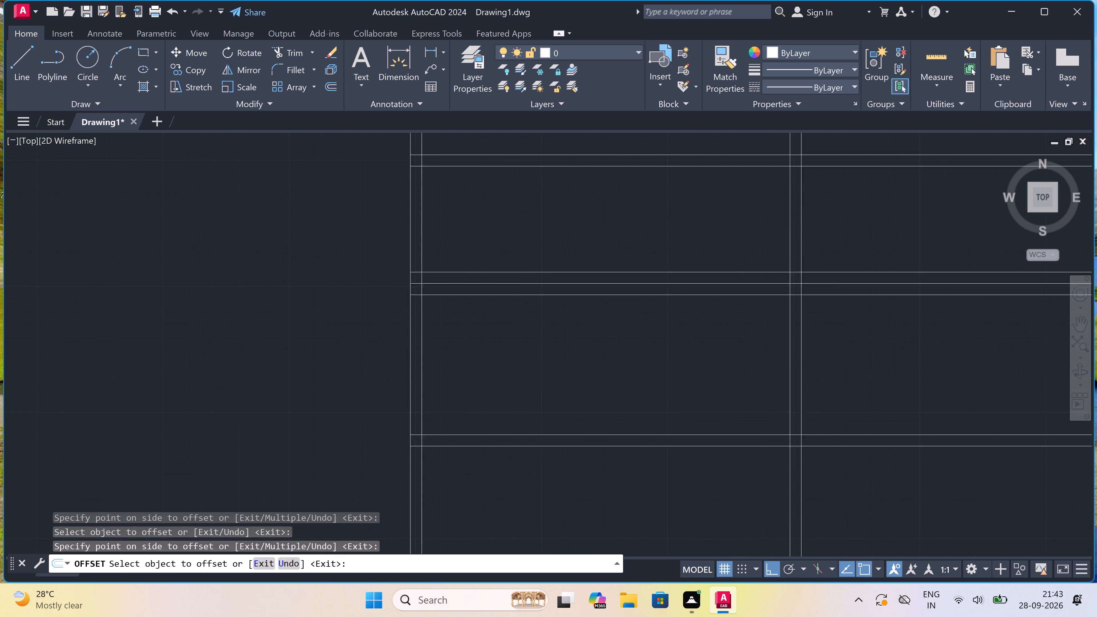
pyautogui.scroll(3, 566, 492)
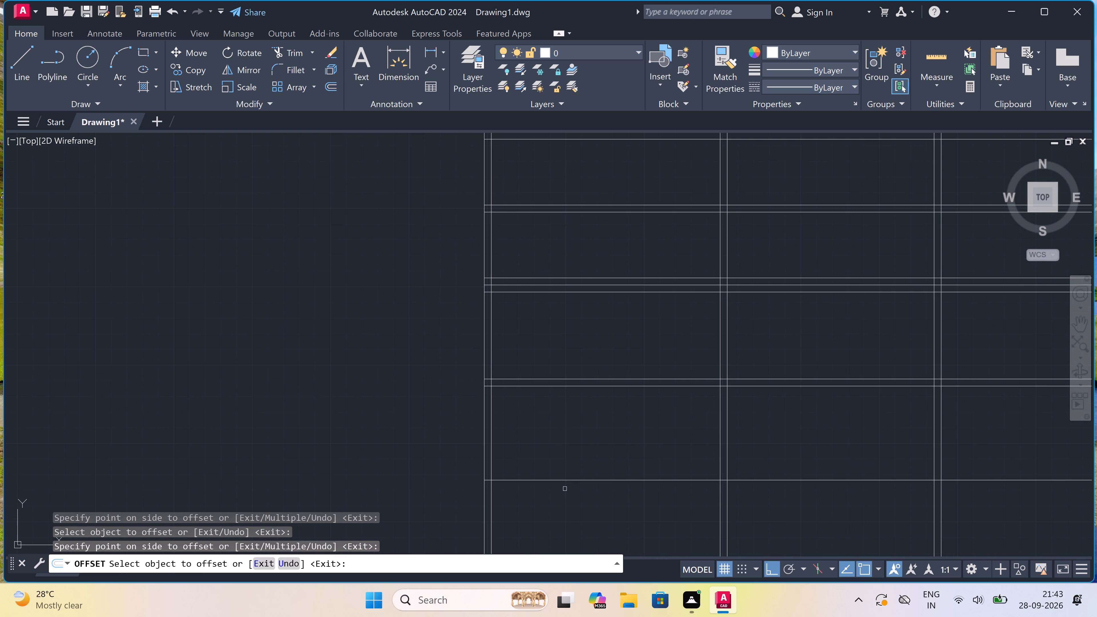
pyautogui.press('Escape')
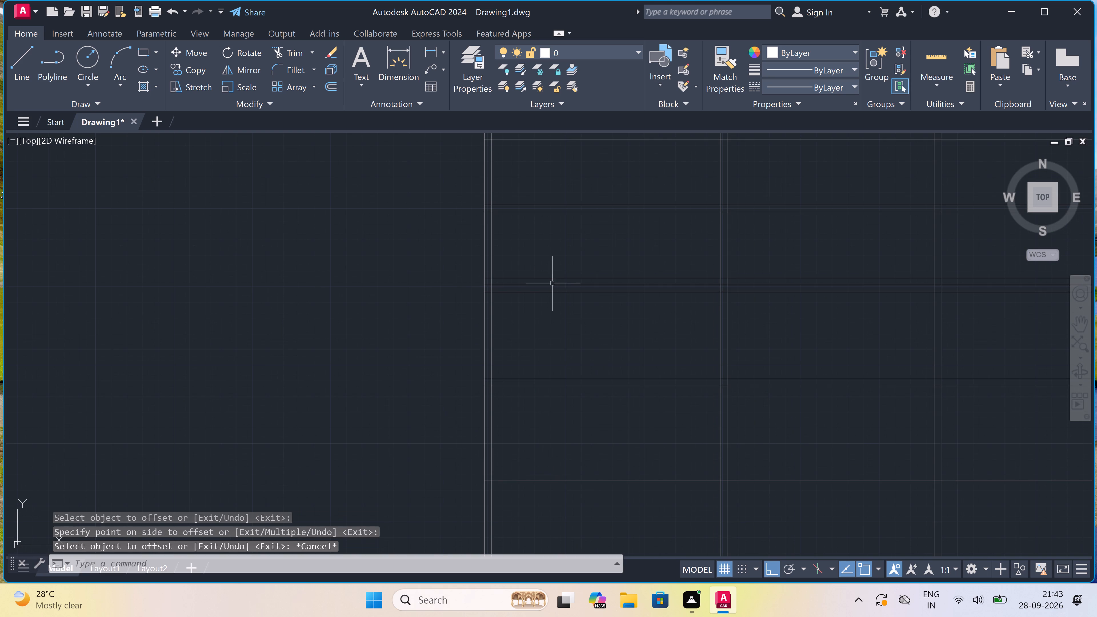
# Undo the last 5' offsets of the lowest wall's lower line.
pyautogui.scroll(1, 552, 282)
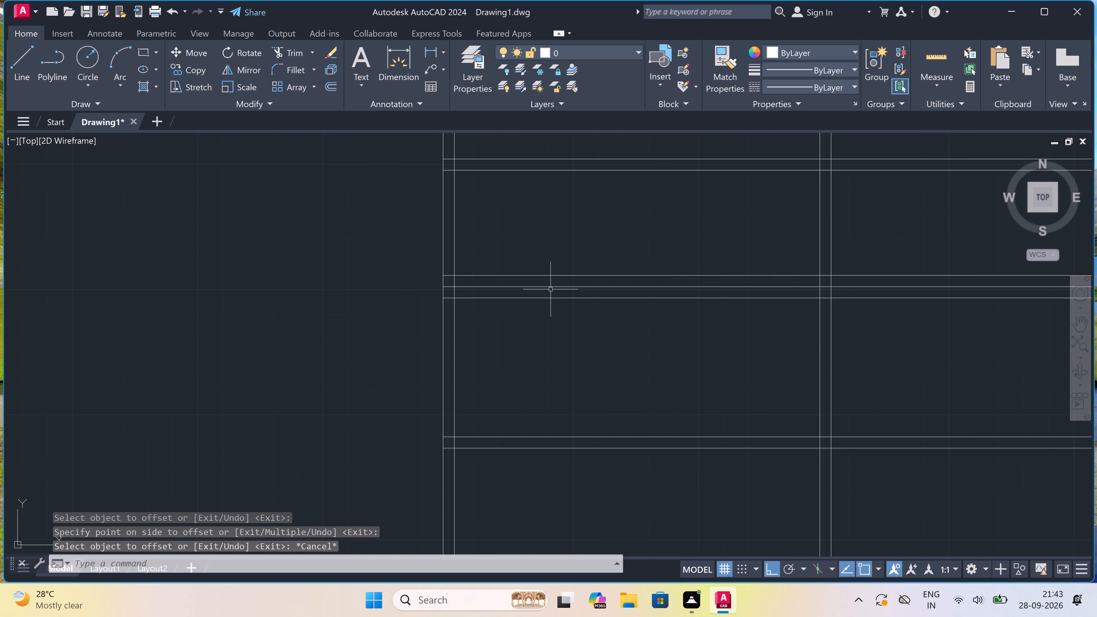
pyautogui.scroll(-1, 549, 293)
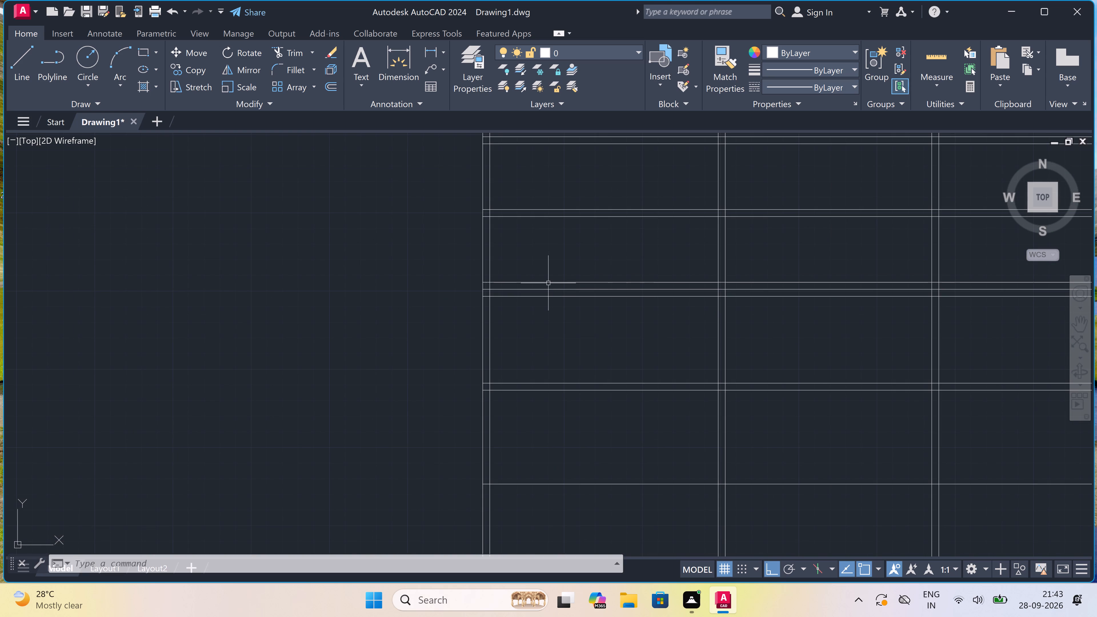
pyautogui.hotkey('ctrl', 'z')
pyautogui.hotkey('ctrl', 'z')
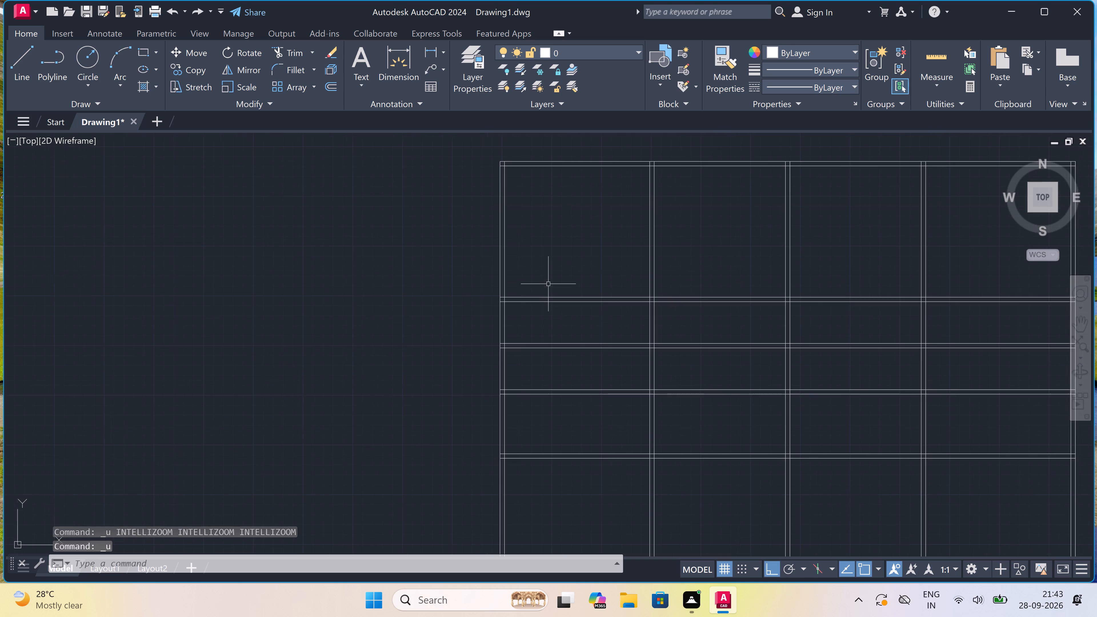
# Offset the lower line of the lowest horizontal wall 5' downward.
pyautogui.scroll(-3, 548, 286)
pyautogui.scroll(4, 553, 314)
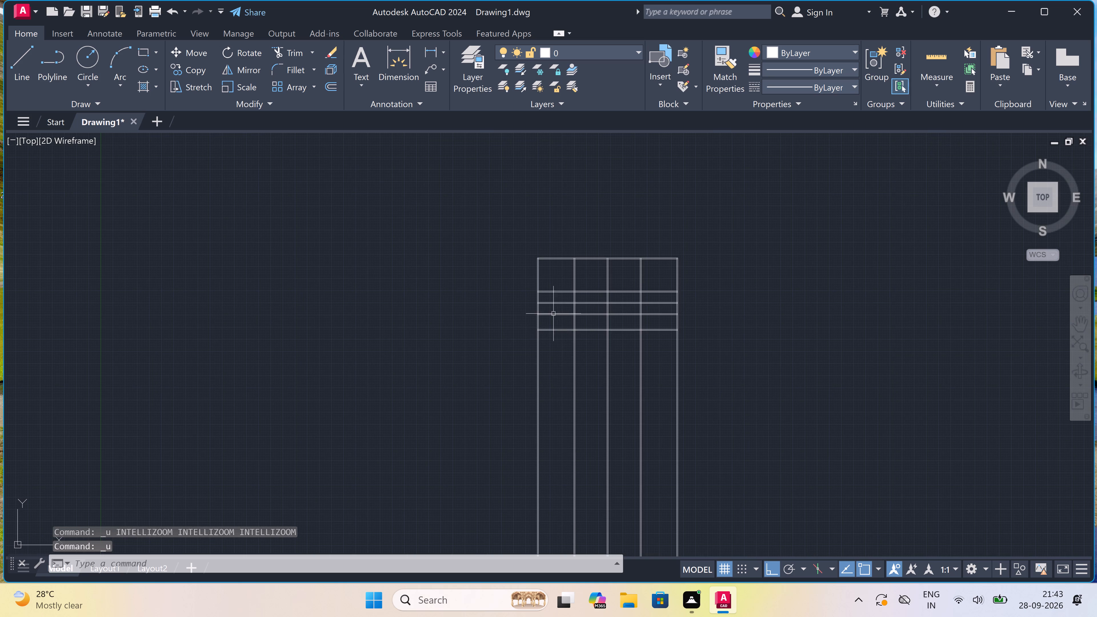
pyautogui.scroll(-1, 560, 460)
pyautogui.scroll(3, 559, 469)
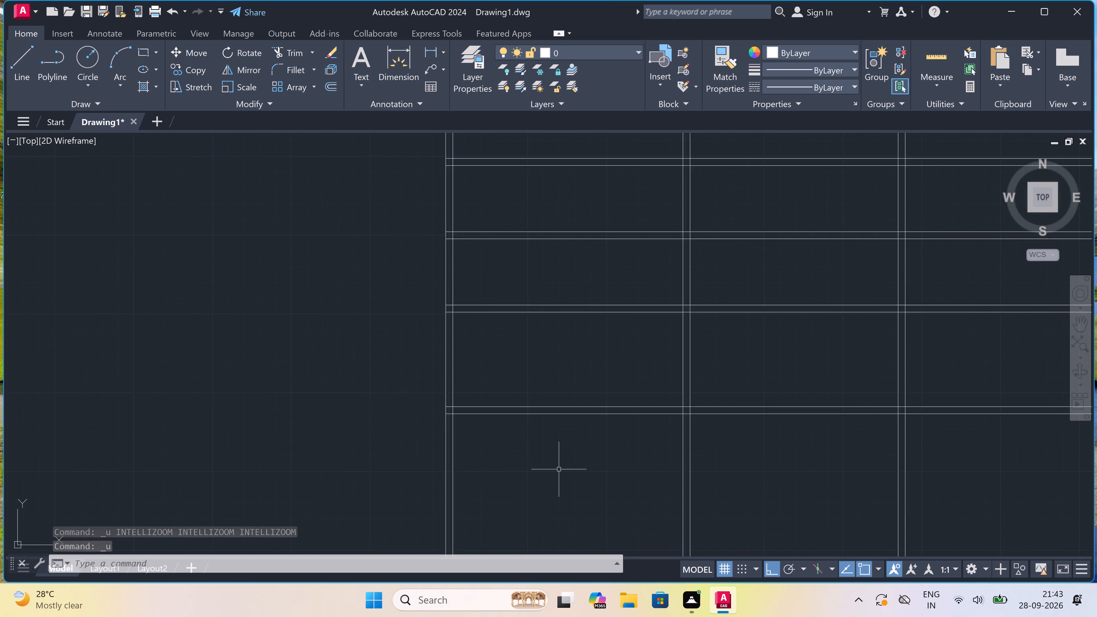
pyautogui.scroll(-2, 561, 458)
pyautogui.press('o')
pyautogui.press('space')
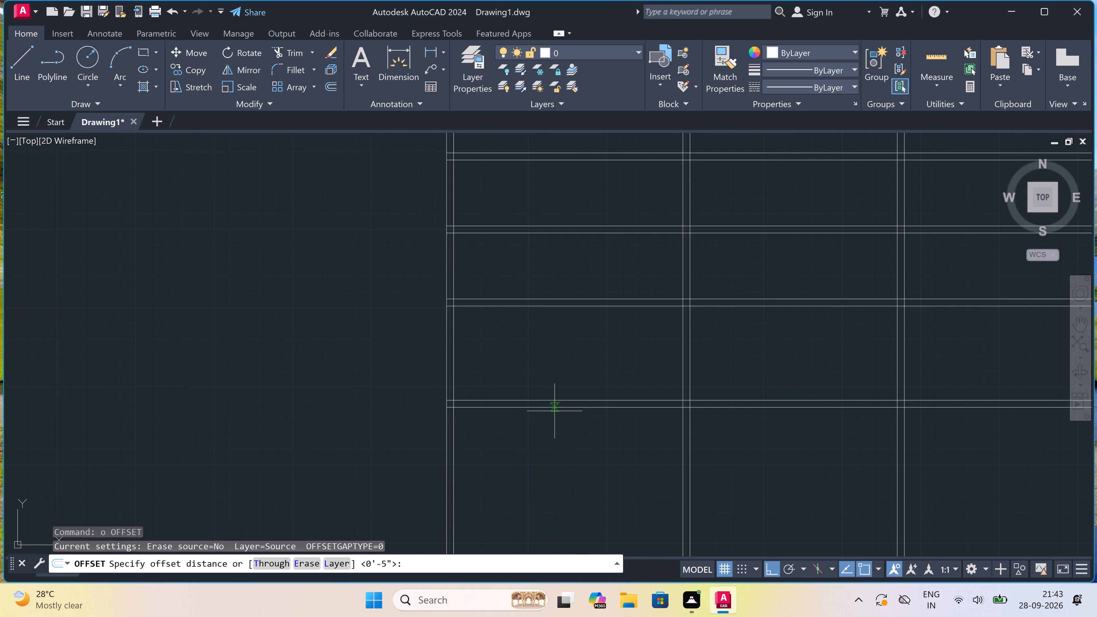
pyautogui.moveTo(554, 410); pyautogui.dragTo(554, 413)
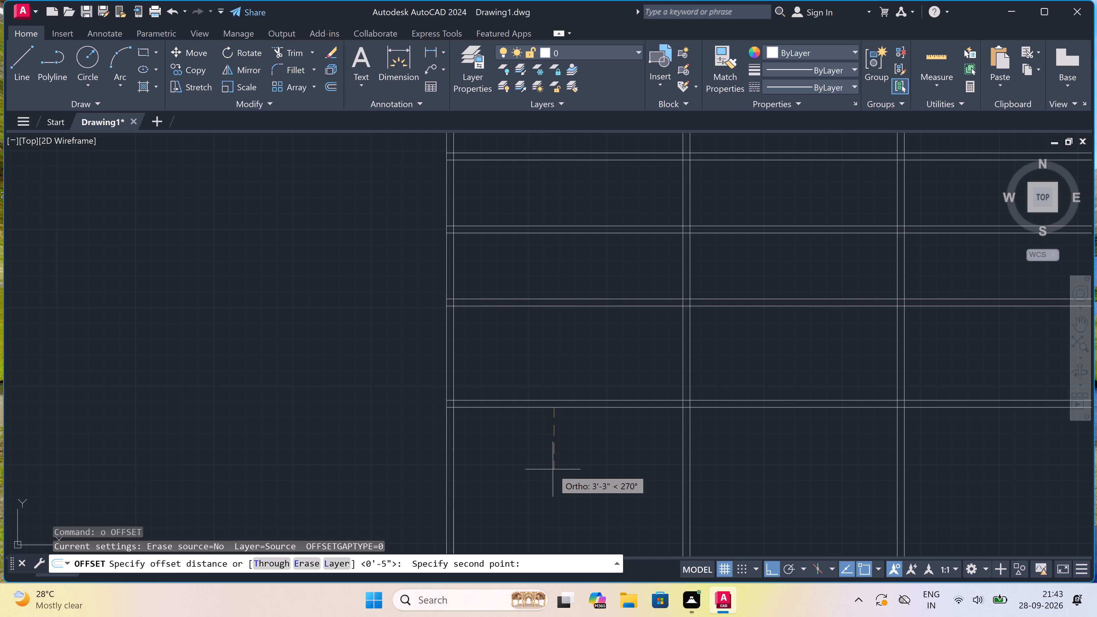
pyautogui.write("5'")
pyautogui.press('space')
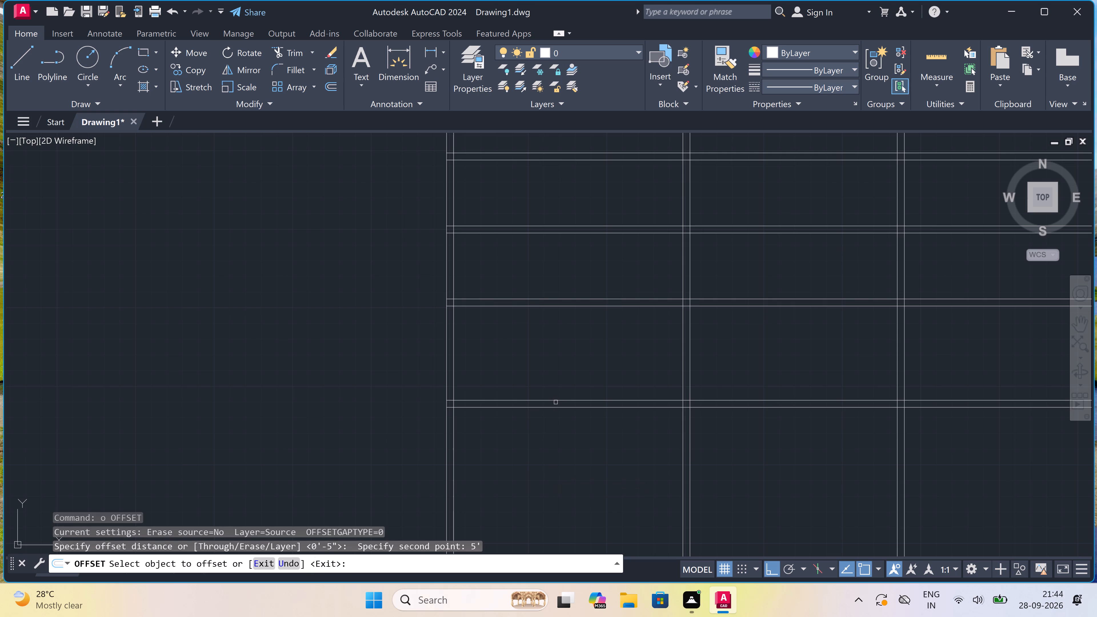
pyautogui.moveTo(553, 408); pyautogui.dragTo(553, 411)
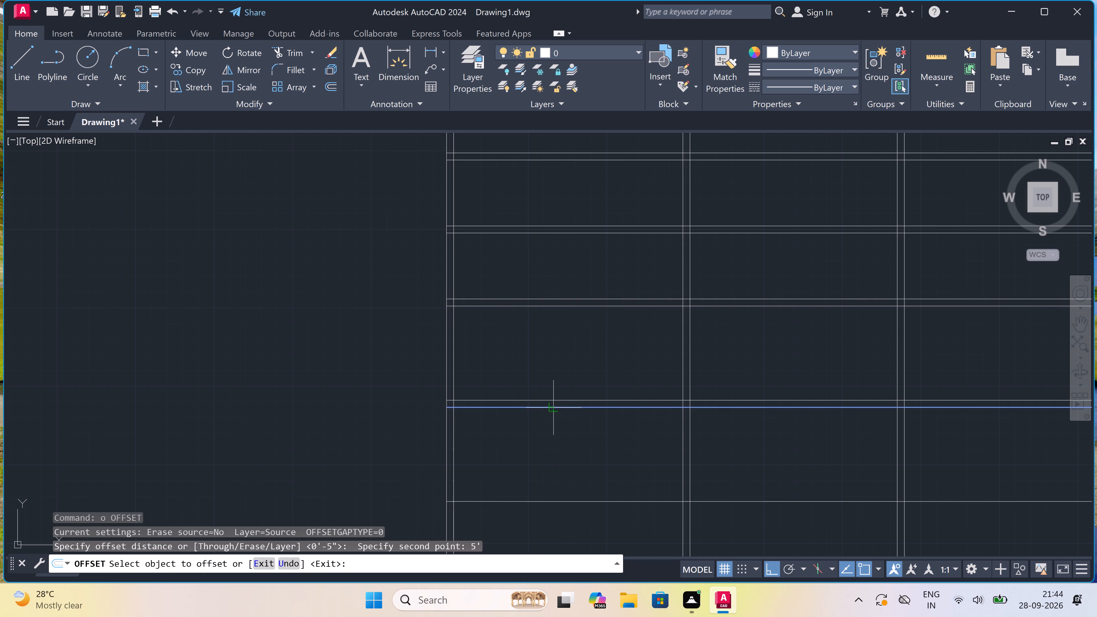
pyautogui.click(554, 421)
pyautogui.scroll(-4, 554, 421)
pyautogui.scroll(3, 549, 432)
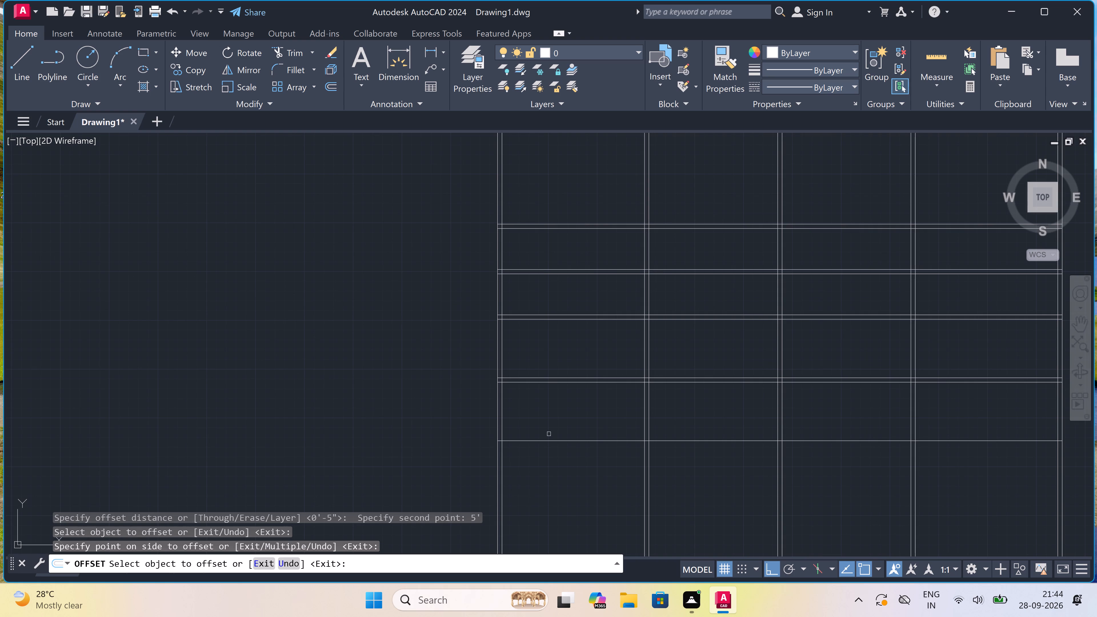
pyautogui.press('Escape')
# Offset the new lowest horizontal line 4.5" downward to form a wall below the second 5' row.
pyautogui.press('space')
pyautogui.moveTo(549, 441); pyautogui.dragTo(549, 444)
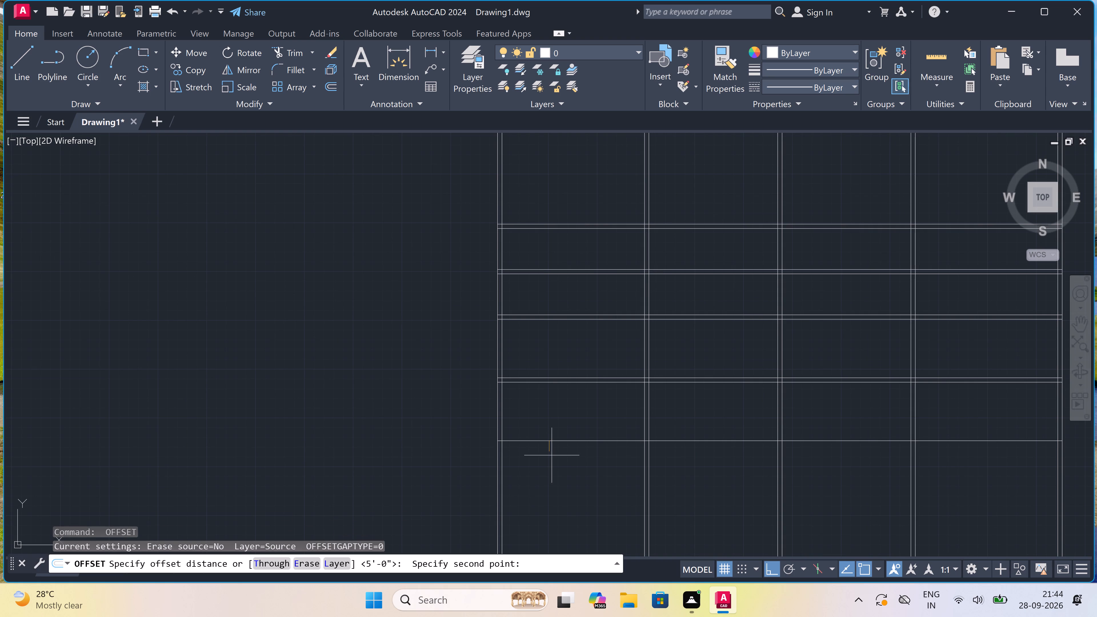
pyautogui.write('4.5"')
pyautogui.press('space')
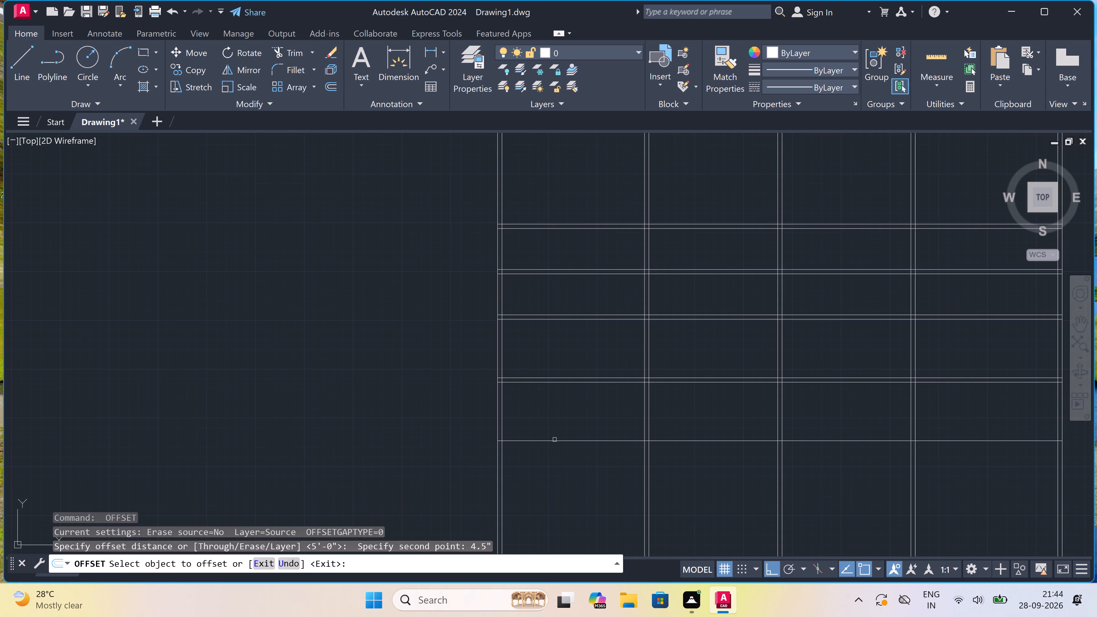
pyautogui.moveTo(551, 440); pyautogui.dragTo(547, 457)
pyautogui.click(547, 472)
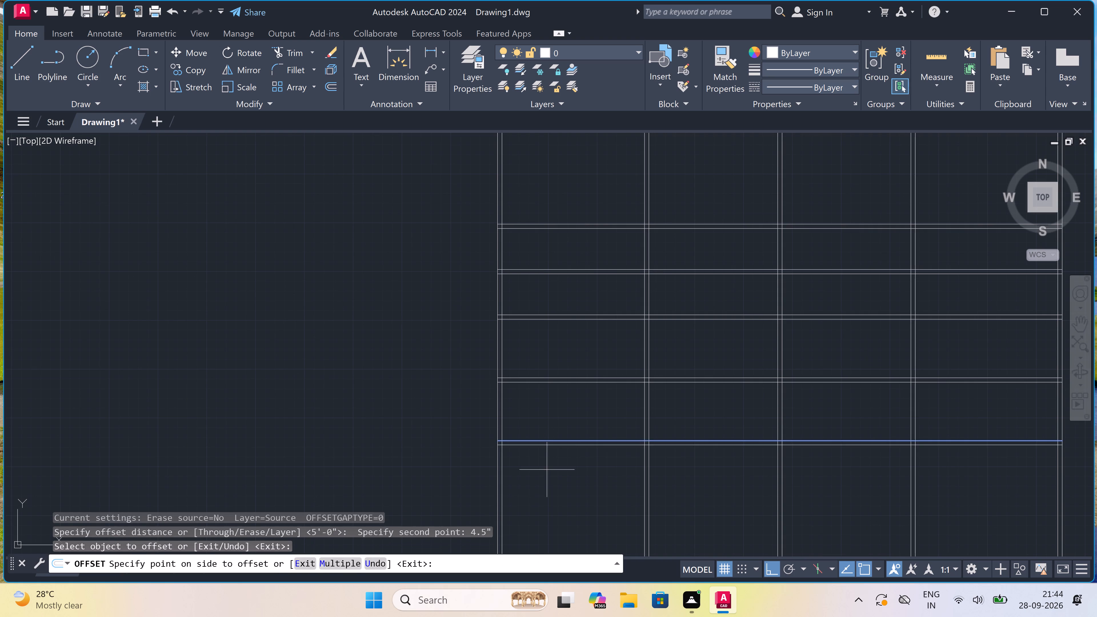
pyautogui.press('Escape')
# Offset the lower line of the newly formed lowest horizontal wall 3'6" downward.
pyautogui.press('space')
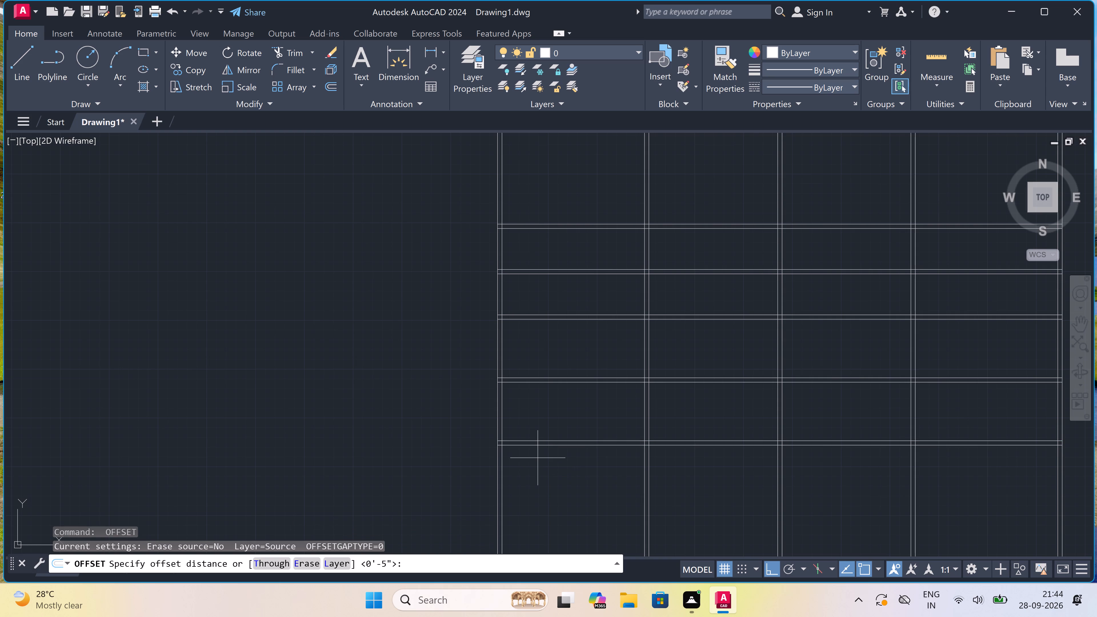
pyautogui.scroll(2, 538, 458)
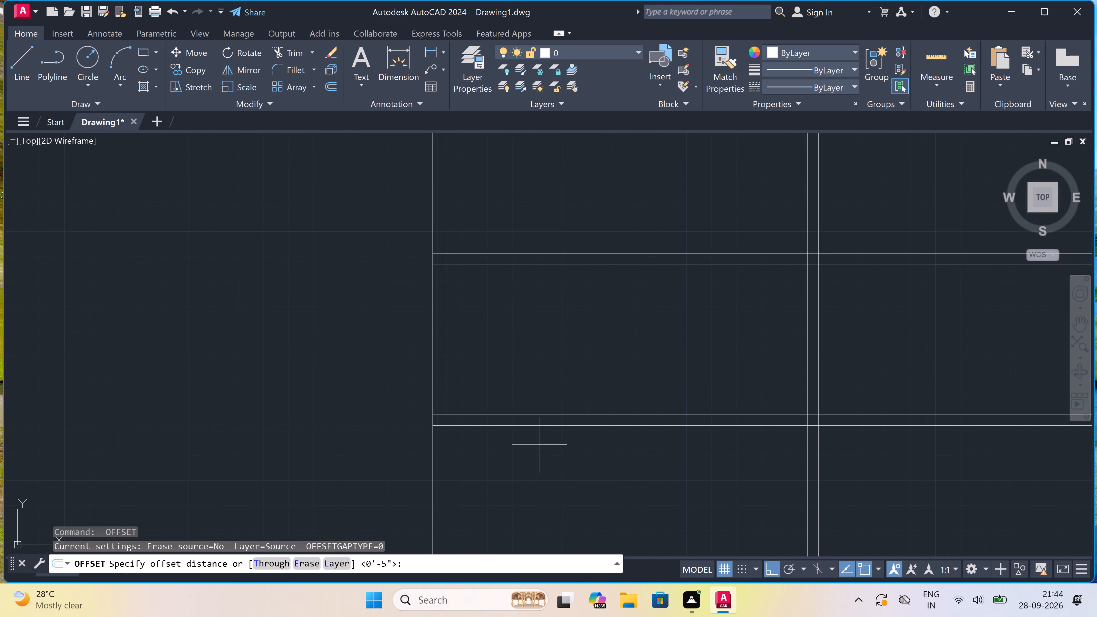
pyautogui.click(536, 426)
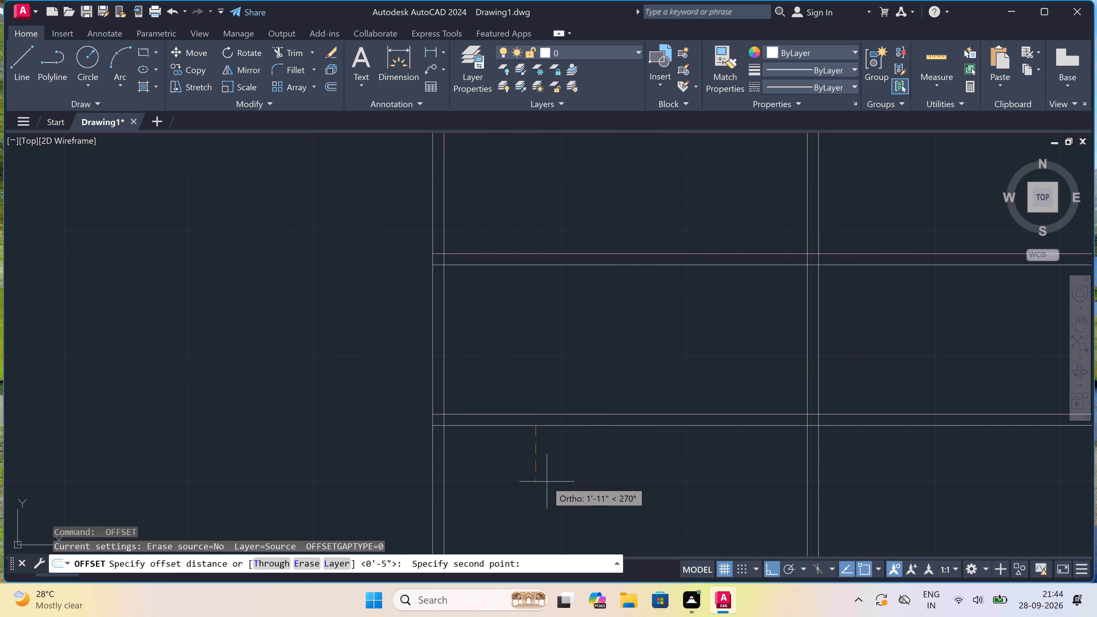
pyautogui.write("3'")
pyautogui.write('6"')
pyautogui.press('space')
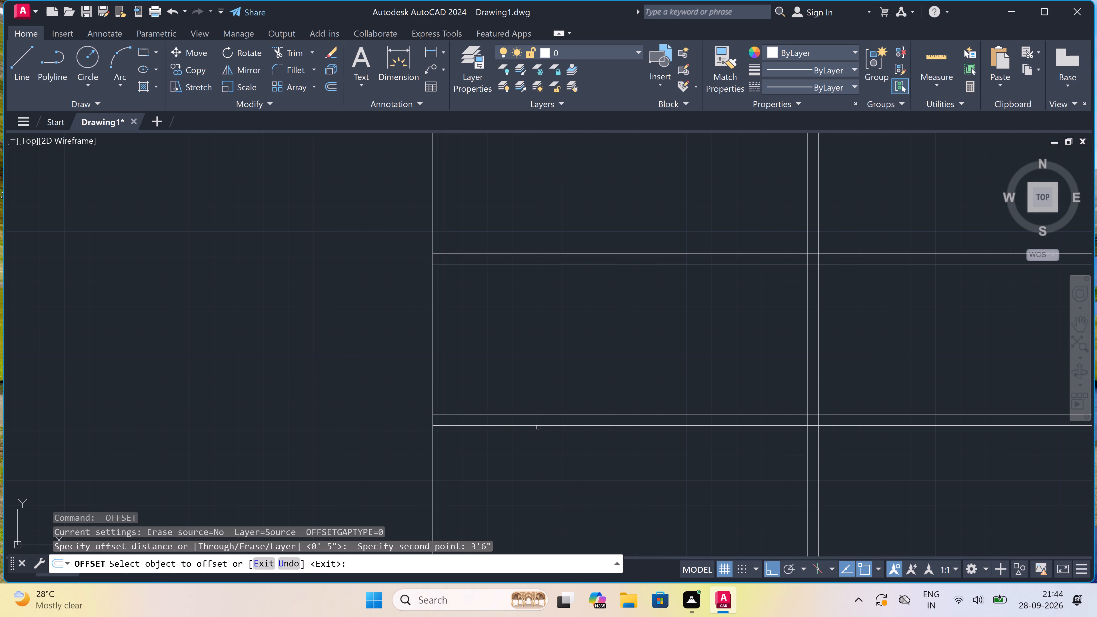
pyautogui.moveTo(537, 426); pyautogui.dragTo(537, 434)
pyautogui.click(539, 442)
pyautogui.scroll(-3, 541, 442)
pyautogui.press('Escape')
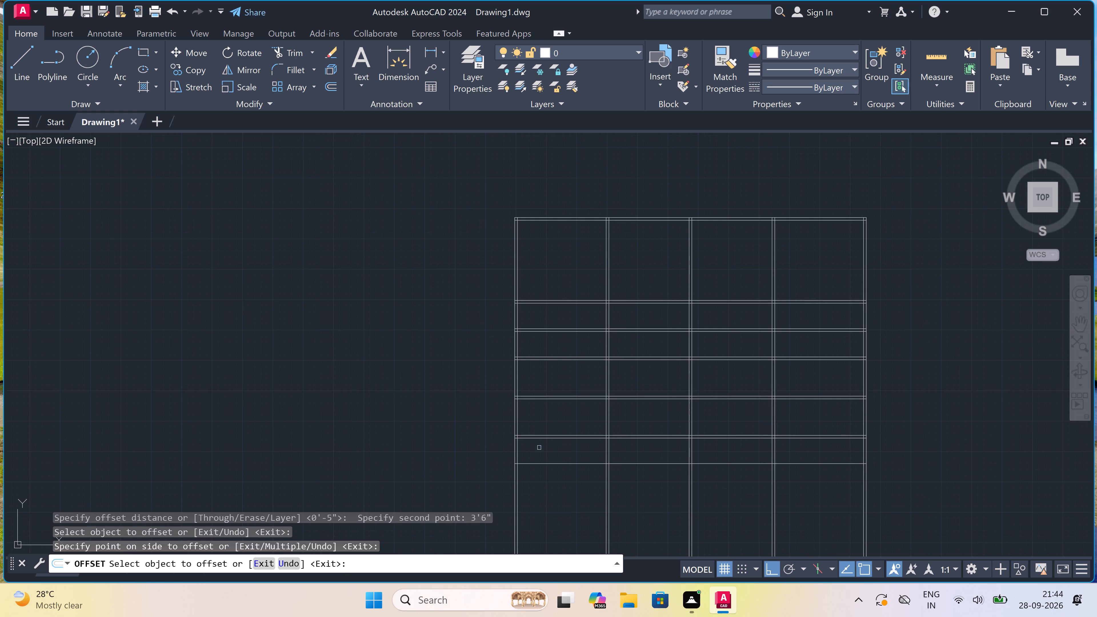
# Offset the line 3'6" below the previous wall 4.5" downward to form the next horizontal wall.
pyautogui.scroll(2, 537, 470)
pyautogui.press('space')
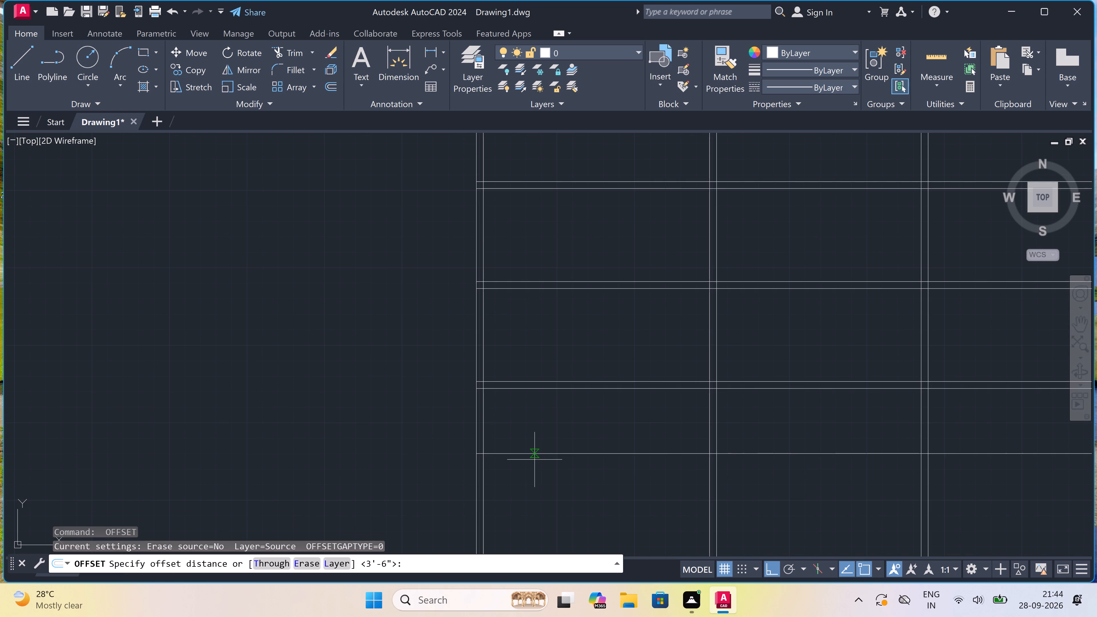
pyautogui.click(533, 458)
pyautogui.write('4.5"')
pyautogui.press('space')
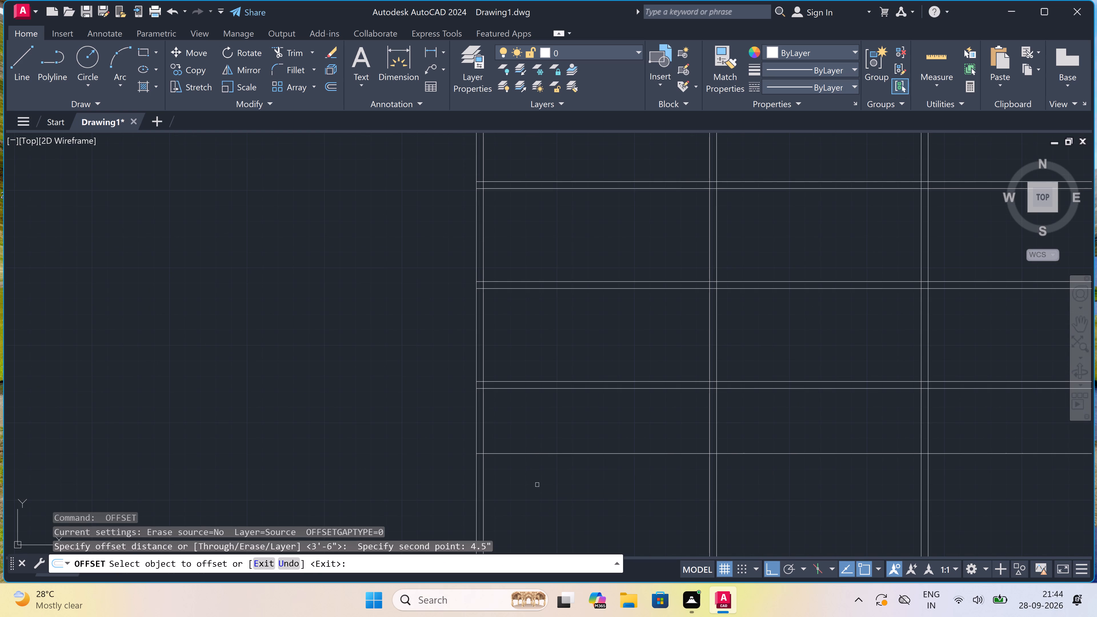
pyautogui.moveTo(537, 455); pyautogui.dragTo(534, 458)
pyautogui.click(535, 465)
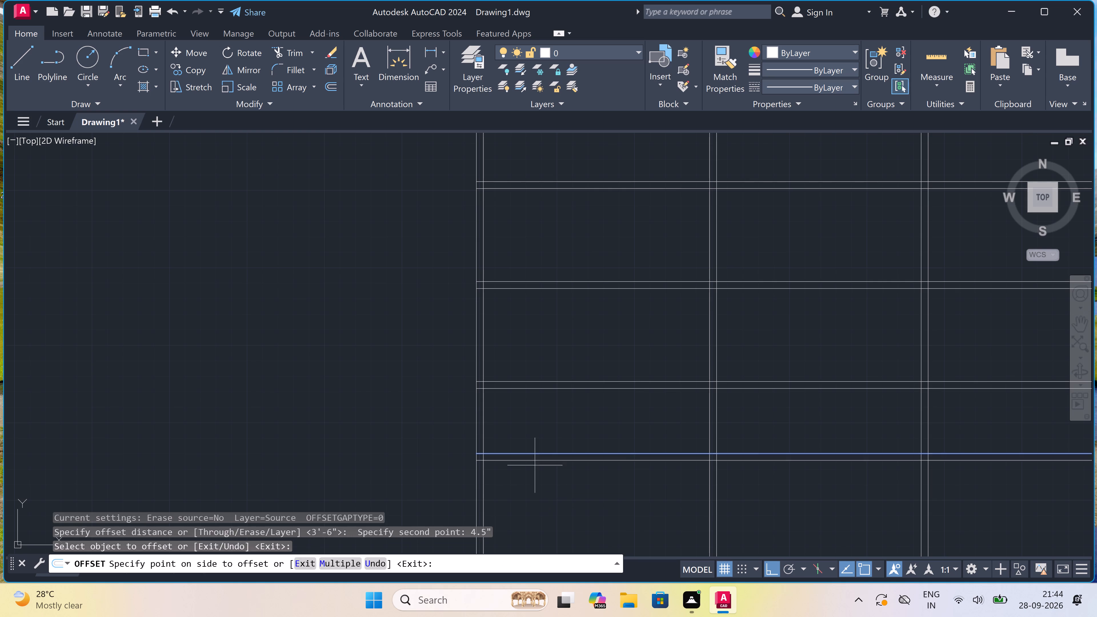
pyautogui.press('Escape')
# Offset the lower line of the lowest horizontal wall another 3'6" downward.
pyautogui.press('space')
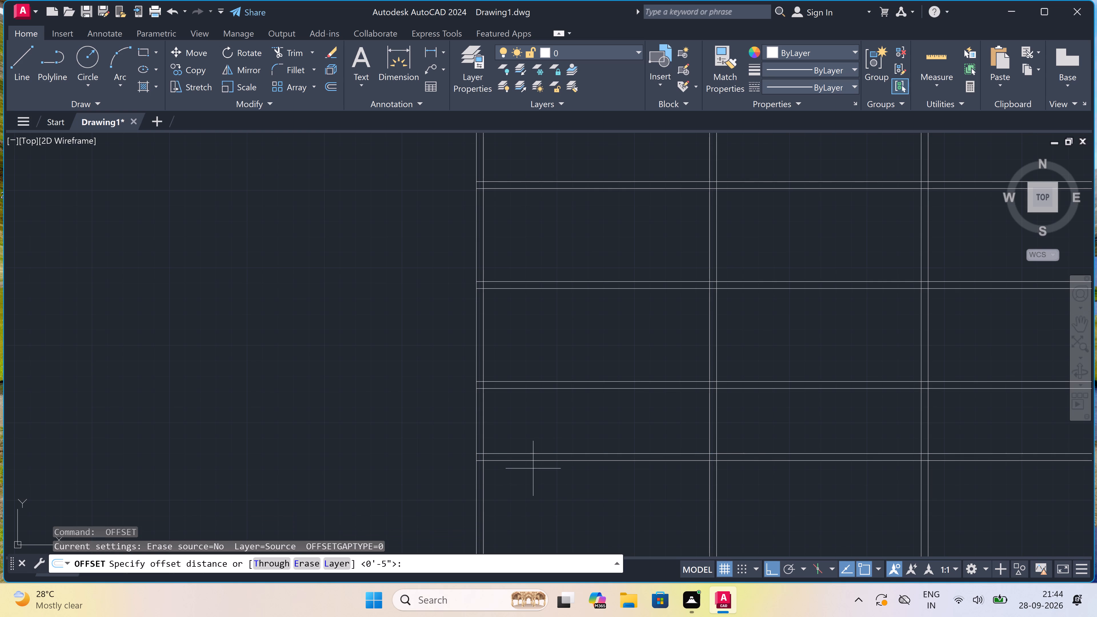
pyautogui.moveTo(537, 463); pyautogui.dragTo(534, 465)
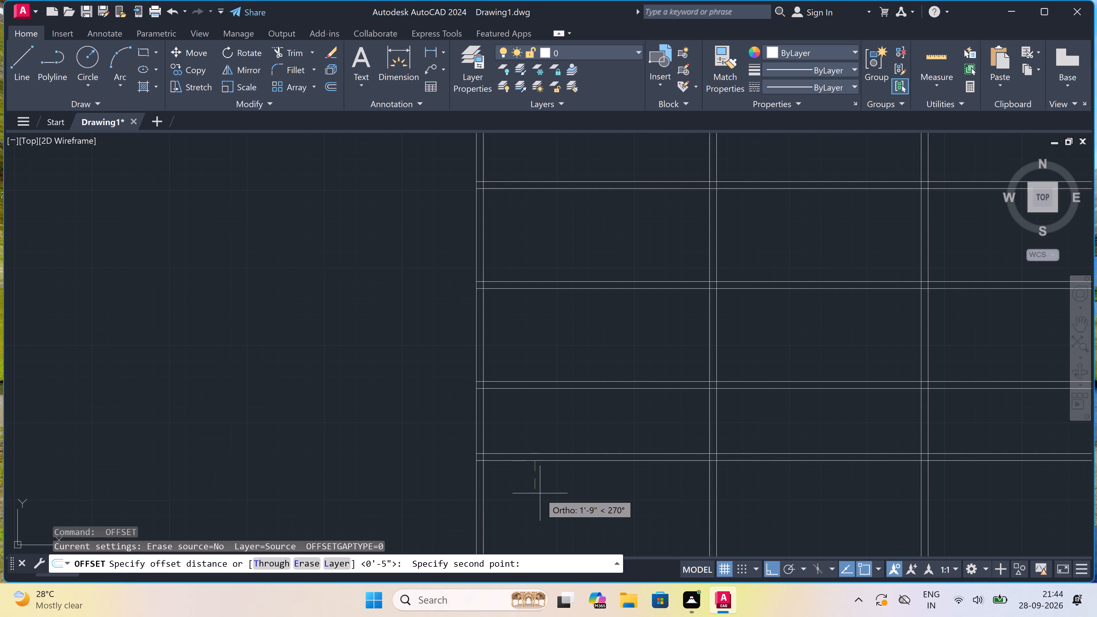
pyautogui.write("3'6")
pyautogui.hotkey('shift', '"')
pyautogui.press('space')
pyautogui.click(547, 461)
pyautogui.click(550, 476)
pyautogui.press('Escape')
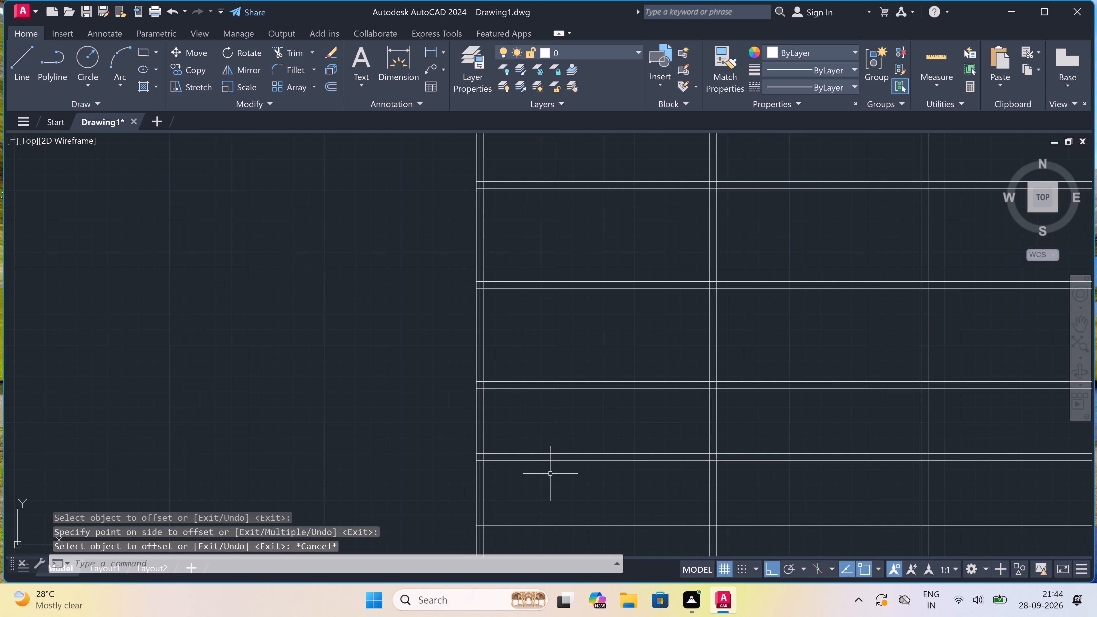
# Offset the lowest horizontal line 4.5" upward and again 4.5" downward.
pyautogui.scroll(-2, 550, 474)
pyautogui.scroll(2, 552, 505)
pyautogui.press('space')
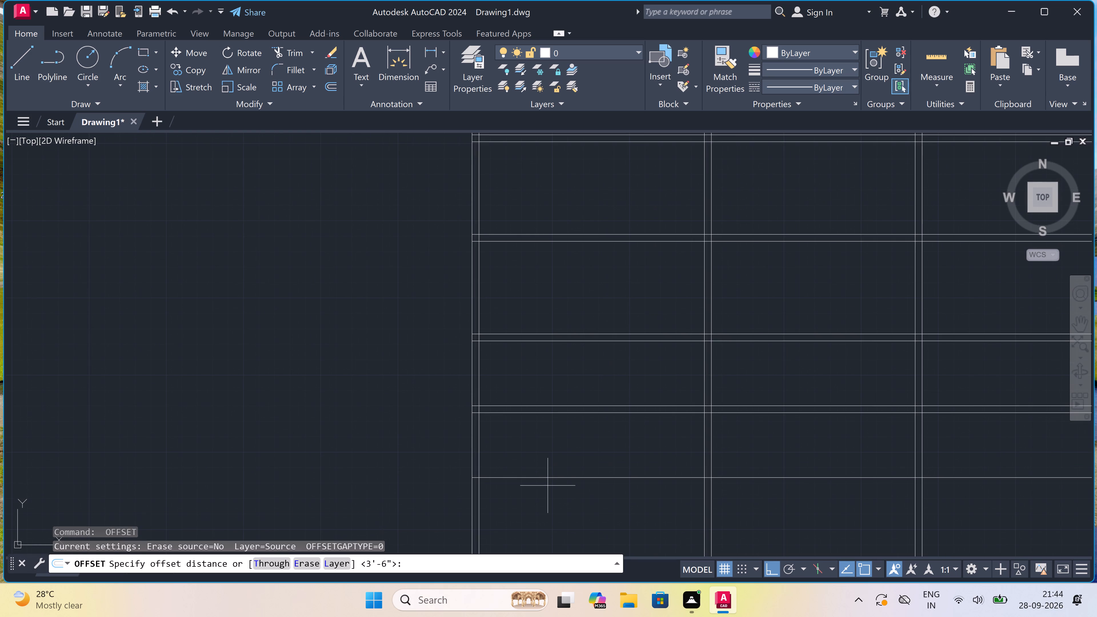
pyautogui.moveTo(546, 479); pyautogui.dragTo(547, 482)
pyautogui.write('4.5"')
pyautogui.press('space')
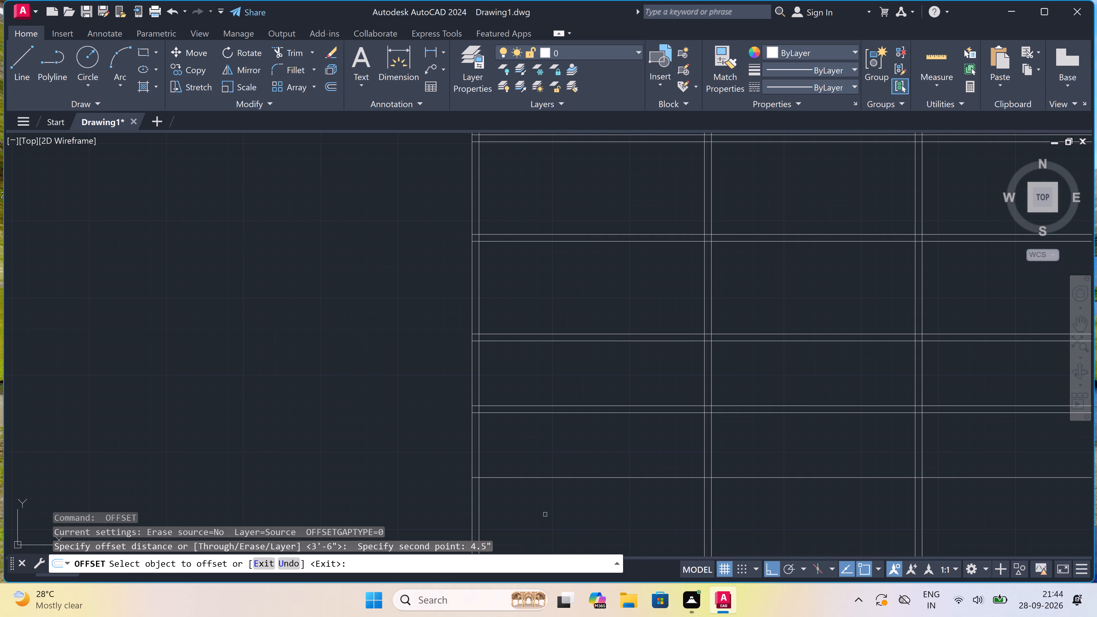
pyautogui.moveTo(533, 477); pyautogui.dragTo(531, 480)
pyautogui.click(531, 483)
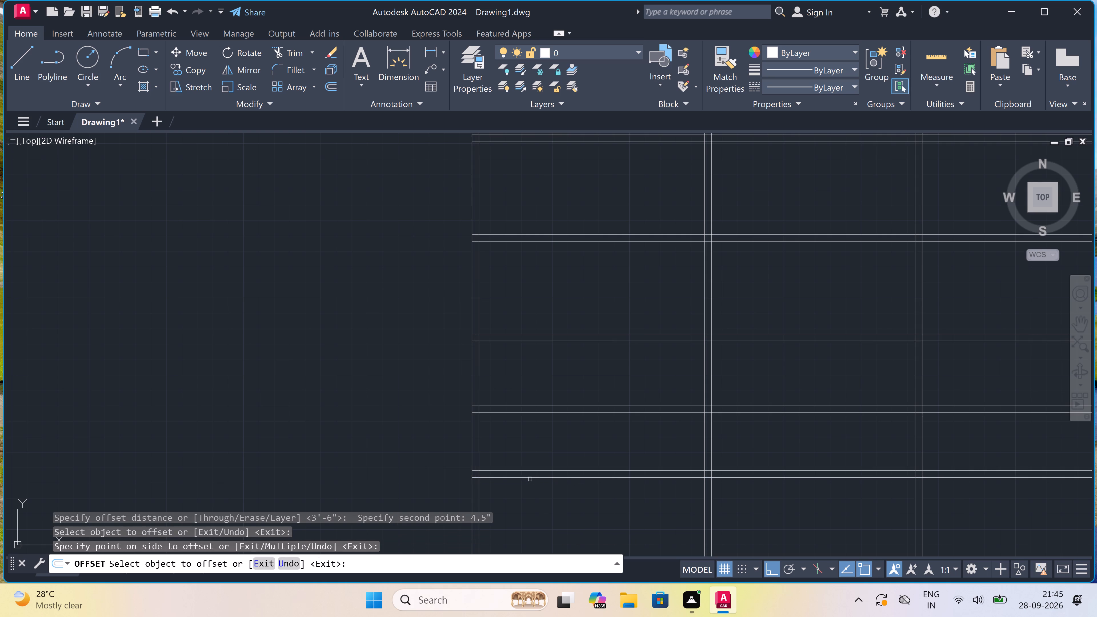
pyautogui.click(531, 479)
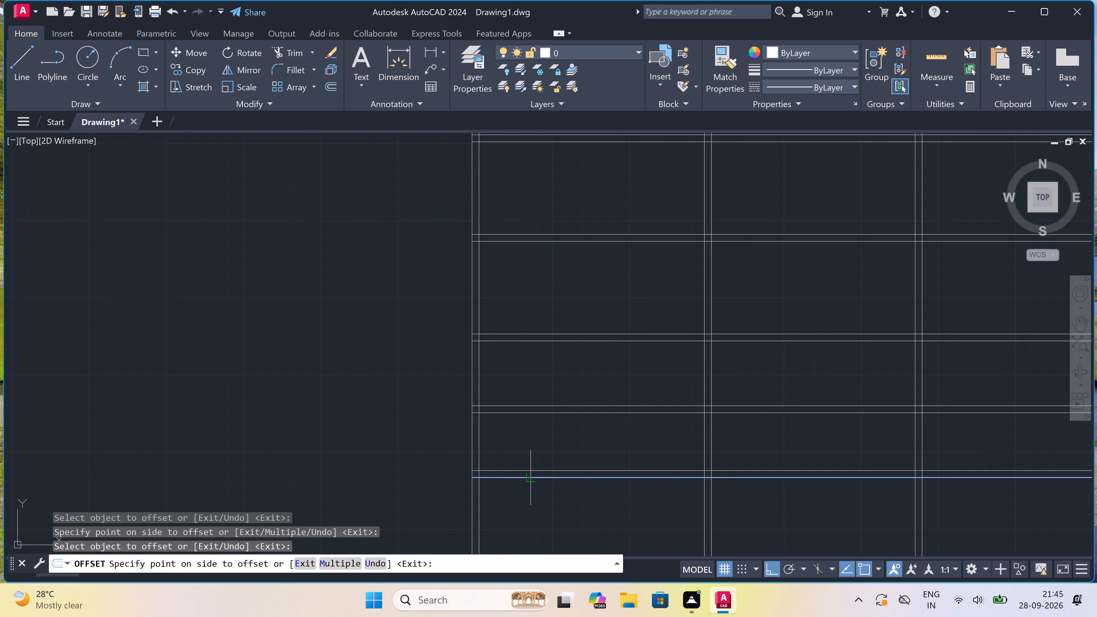
pyautogui.click(531, 500)
pyautogui.press('Escape')
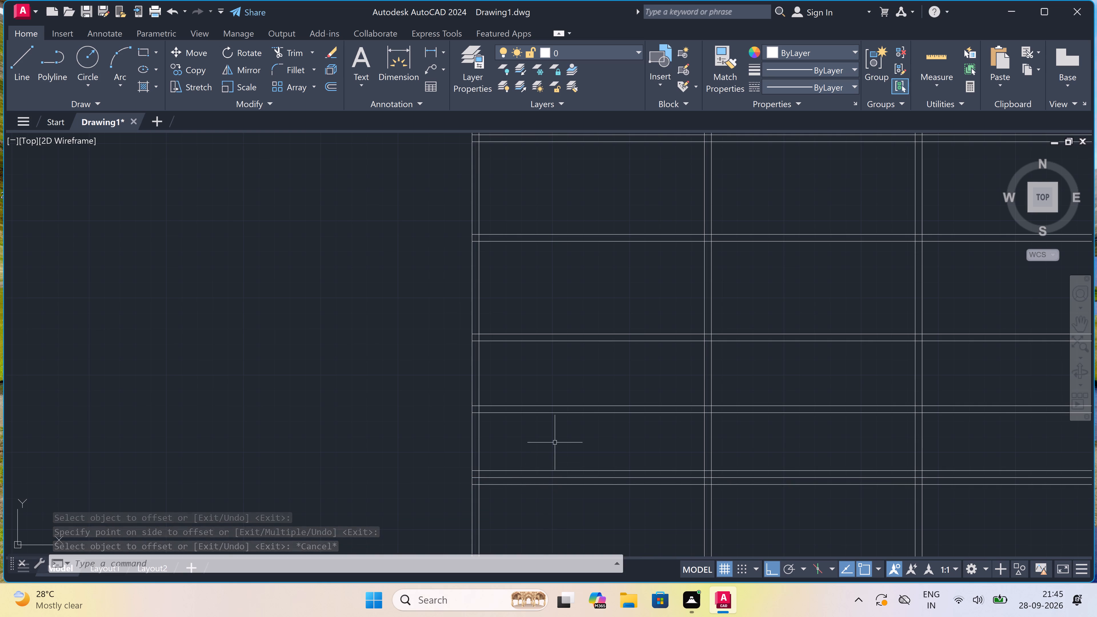
# Delete the topmost of the three closely spaced horizontal lines at the lowest wall.
pyautogui.scroll(3, 531, 474)
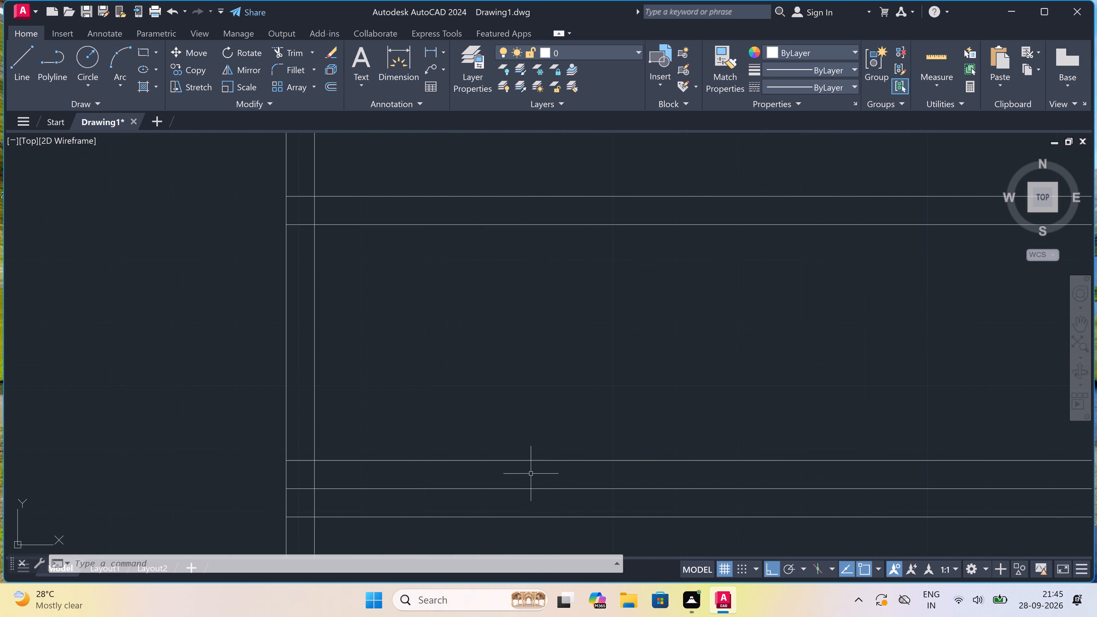
pyautogui.click(527, 455)
pyautogui.click(502, 473)
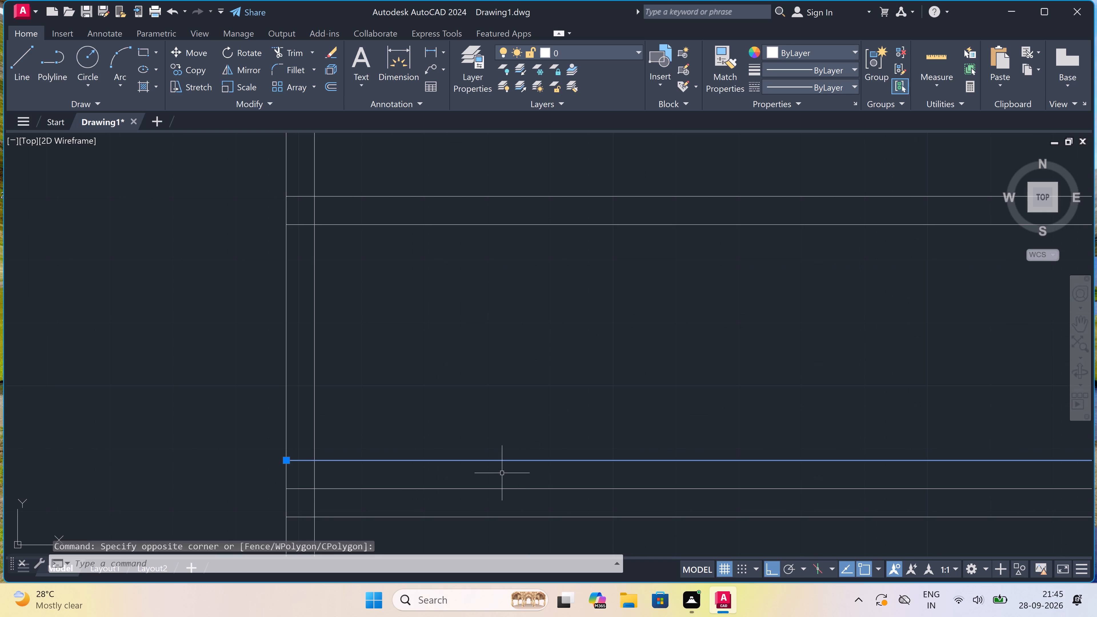
pyautogui.press('Delete')
# Offset the lower line of the lowest horizontal wall 11'4" downward for the bottom row of rooms.
pyautogui.scroll(-2, 504, 428)
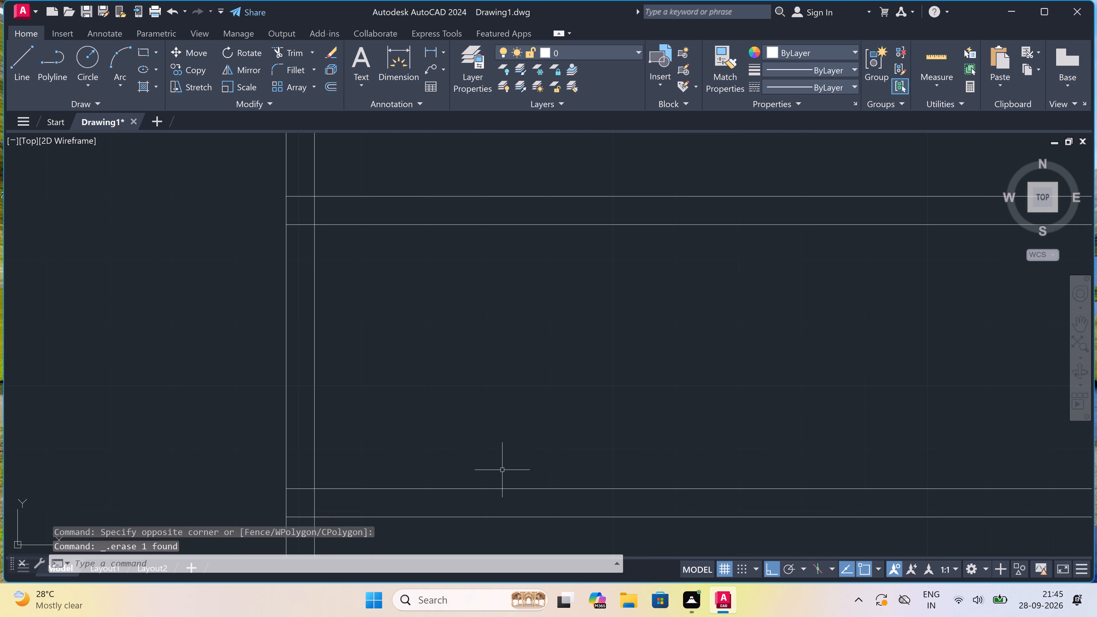
pyautogui.scroll(-3, 504, 428)
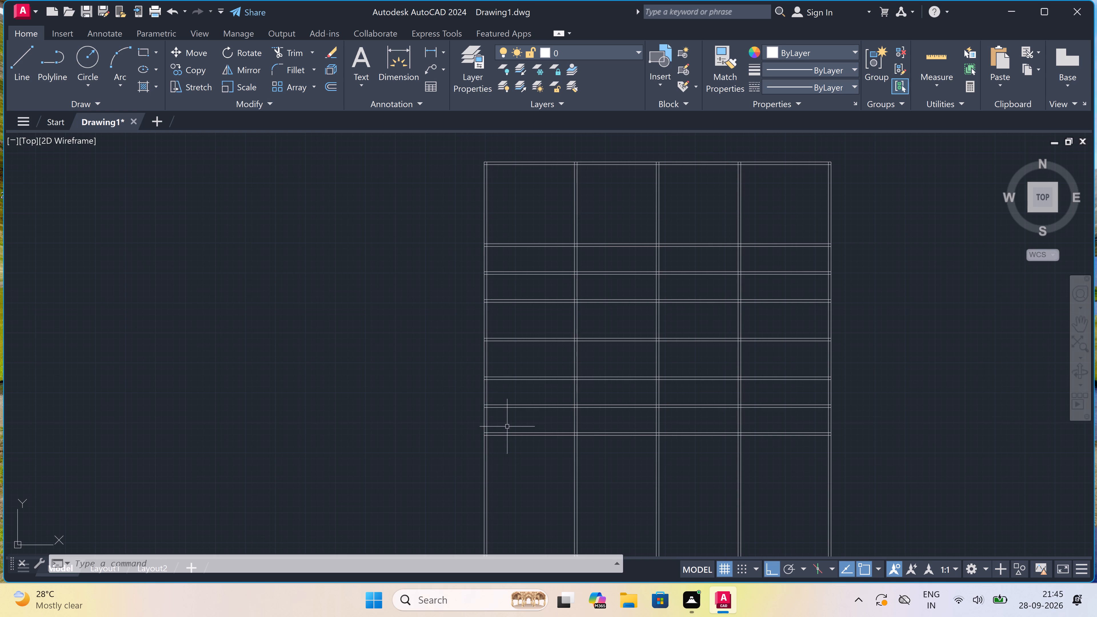
pyautogui.scroll(-1, 519, 406)
pyautogui.scroll(3, 522, 474)
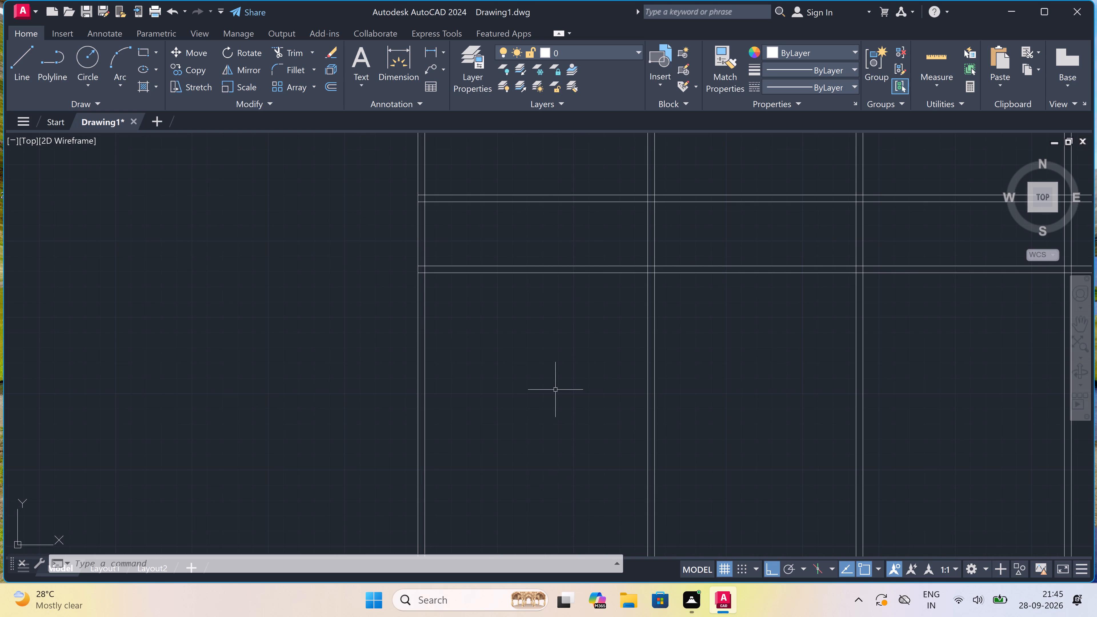
pyautogui.press('o')
pyautogui.press('space')
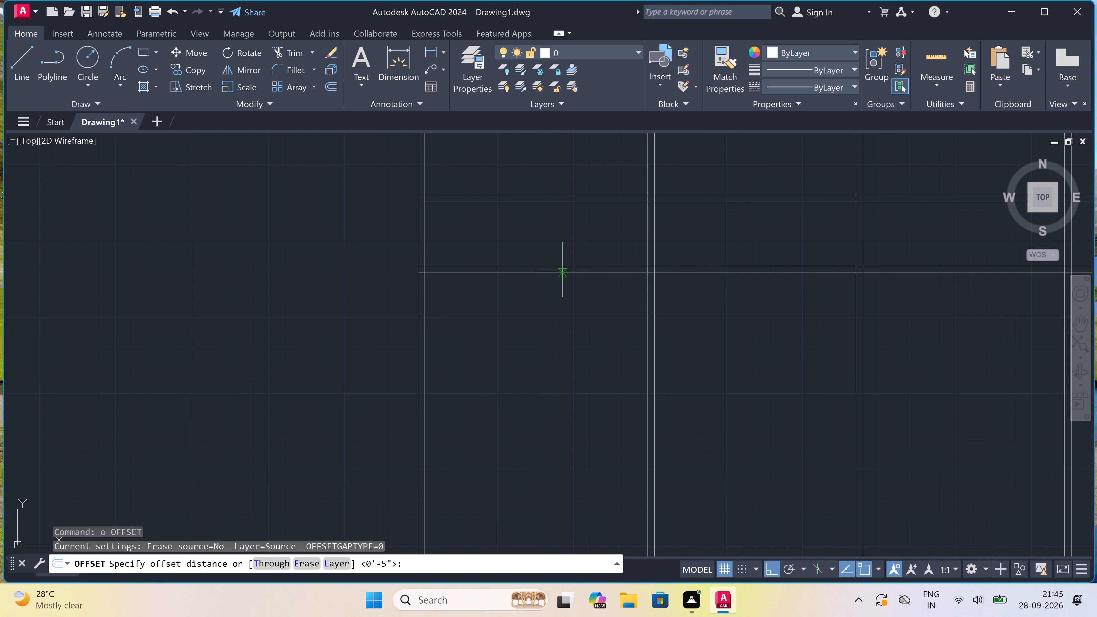
pyautogui.moveTo(562, 271); pyautogui.dragTo(562, 277)
pyautogui.press('1')
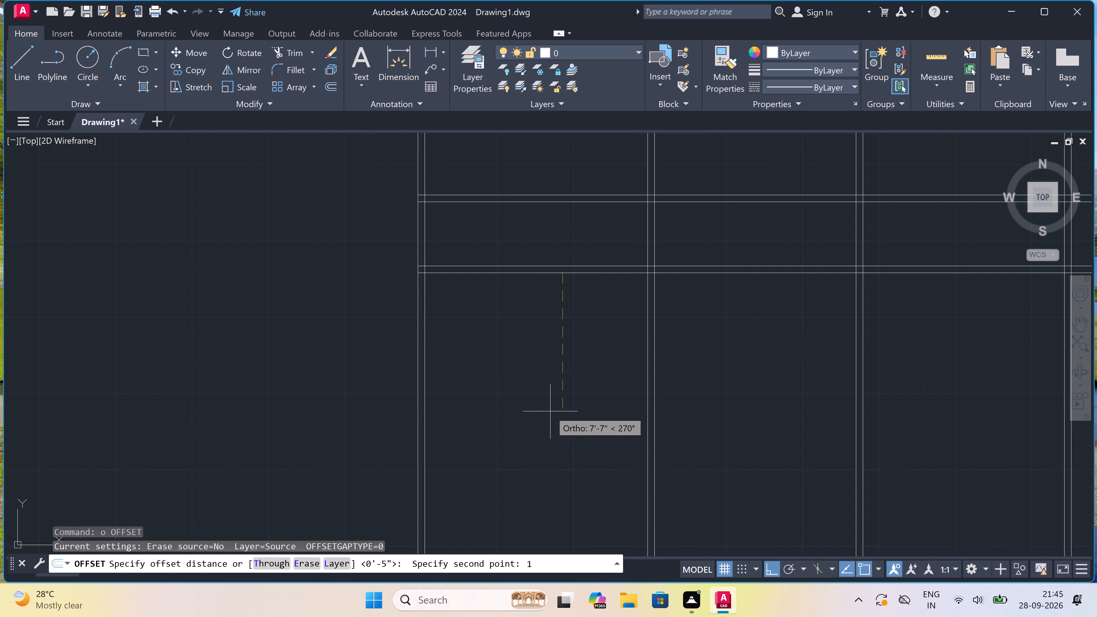
pyautogui.press('1')
pyautogui.press("'")
pyautogui.write('4"')
pyautogui.press('space')
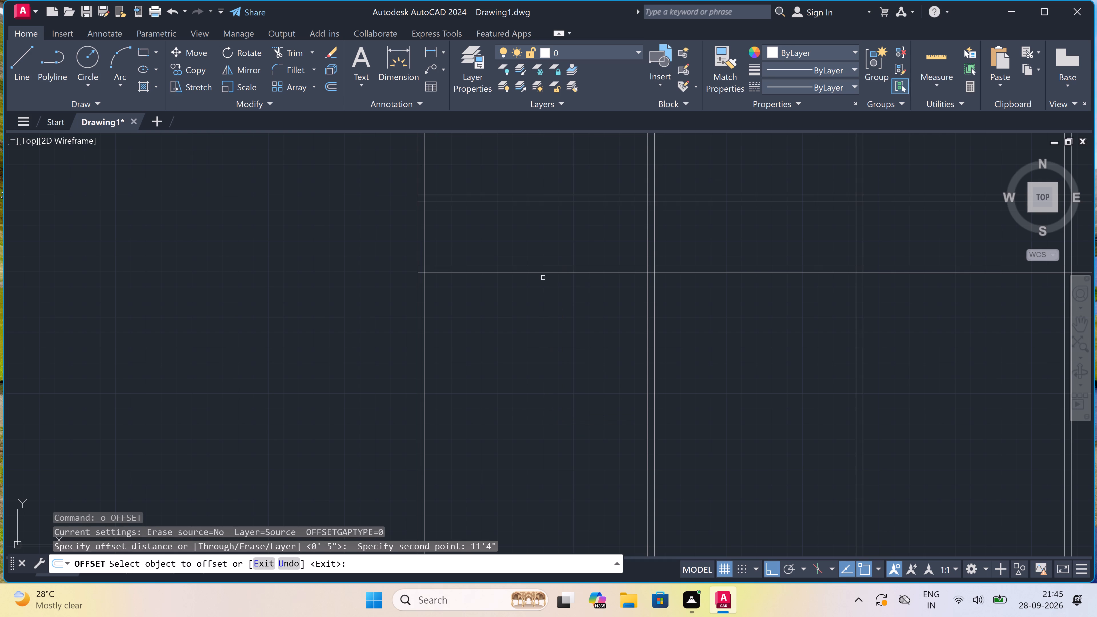
pyautogui.moveTo(543, 274); pyautogui.dragTo(542, 277)
pyautogui.click(524, 344)
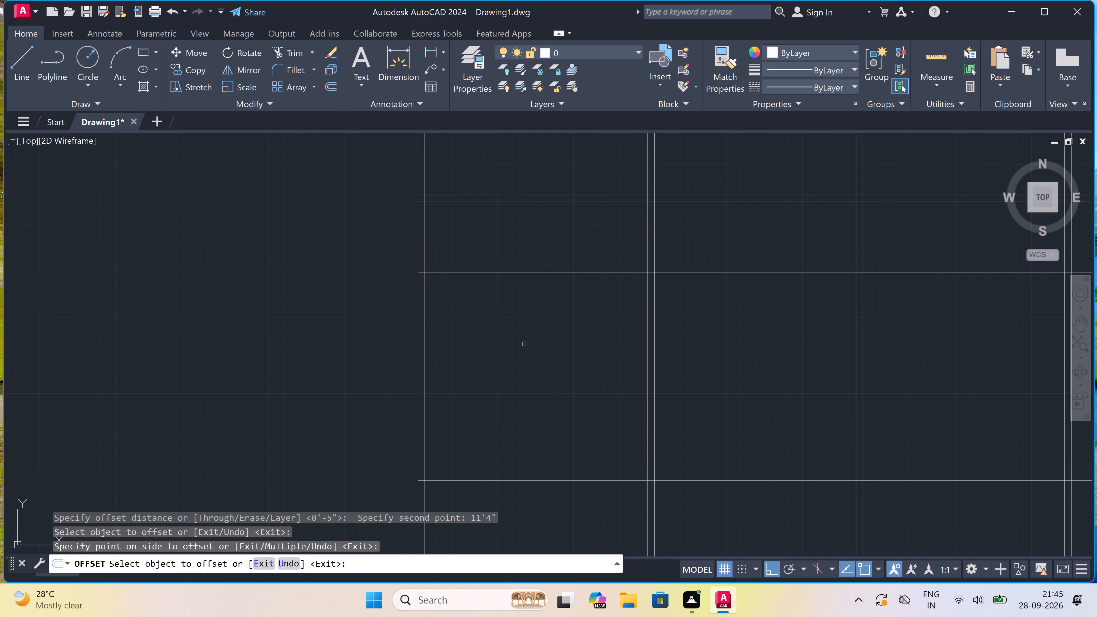
pyautogui.press('Escape')
# Offset the new lowest horizontal line 4.5" downward to form the bottom outer wall.
pyautogui.scroll(-4, 524, 344)
pyautogui.scroll(3, 530, 364)
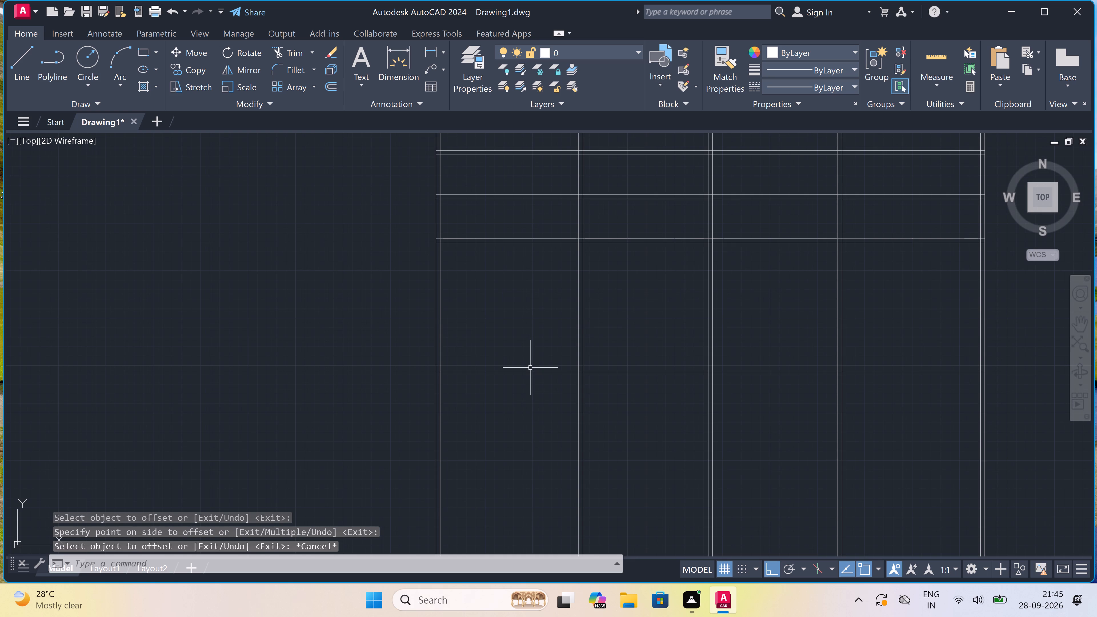
pyautogui.press('space')
pyautogui.click(529, 371)
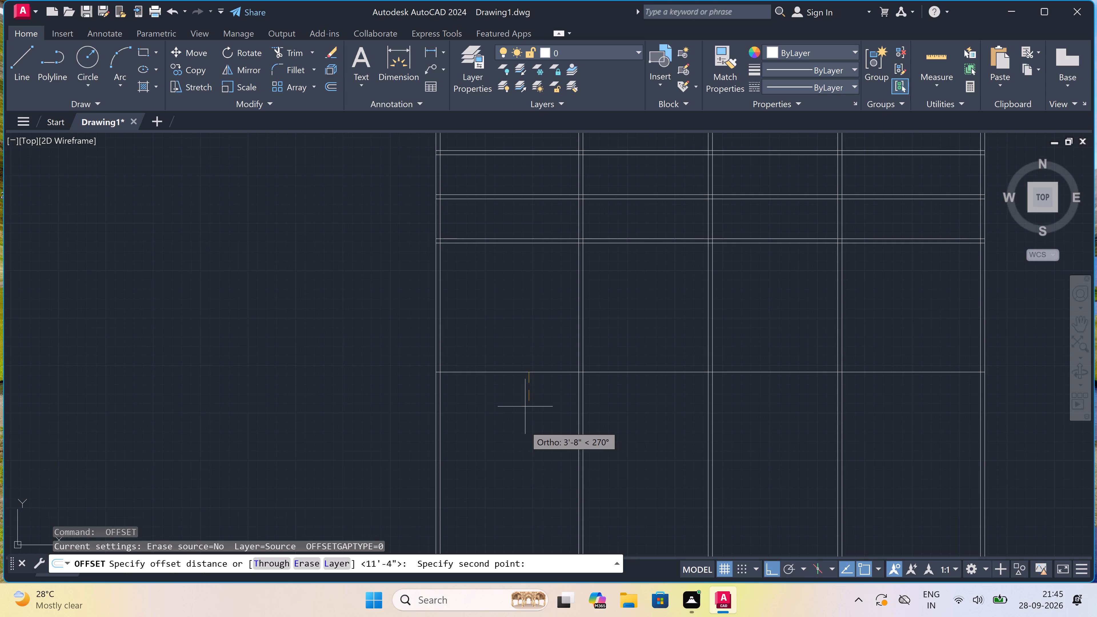
pyautogui.write('4.5"')
pyautogui.press('space')
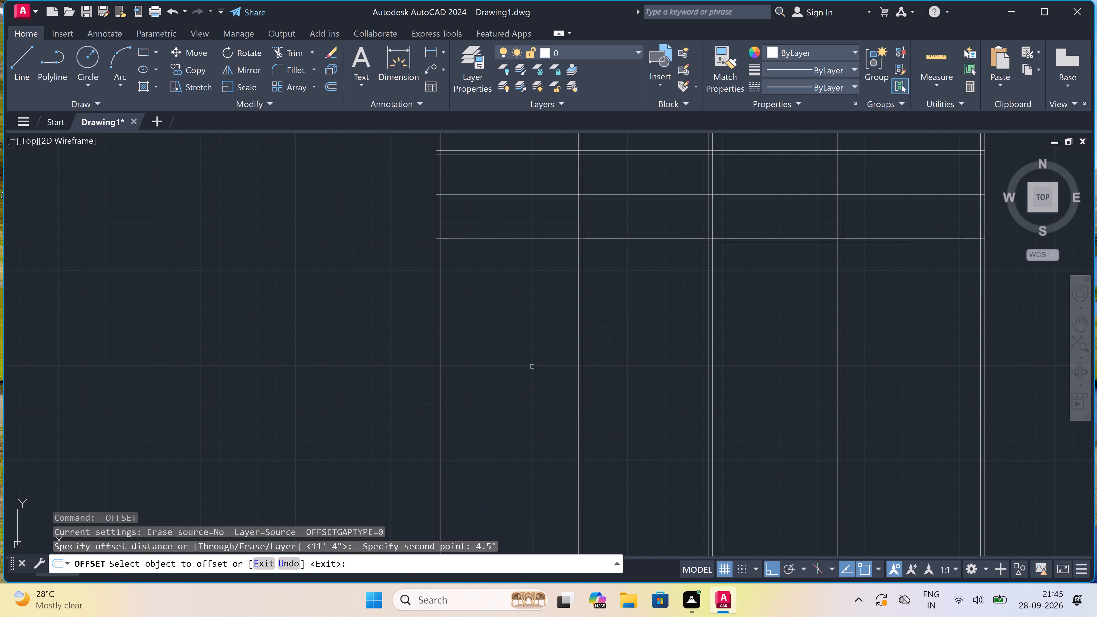
pyautogui.moveTo(531, 373); pyautogui.dragTo(530, 385)
pyautogui.click(523, 398)
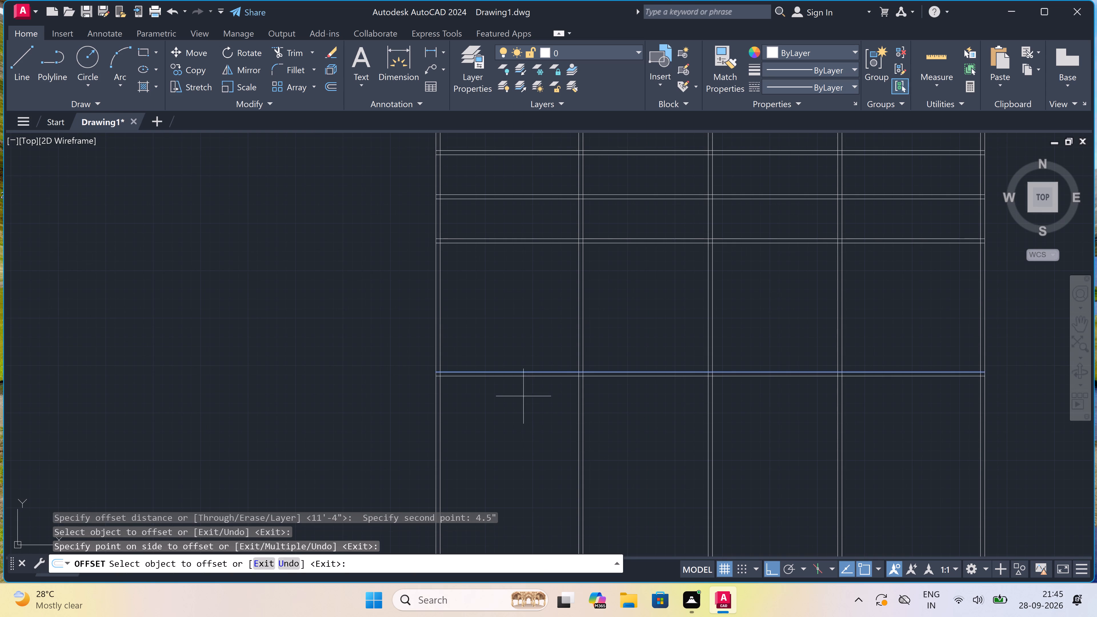
pyautogui.press('Escape')
# Trim all vertical wall lines extending below the bottom outer wall.
pyautogui.write('tr')
pyautogui.press('space')
pyautogui.scroll(-3, 523, 397)
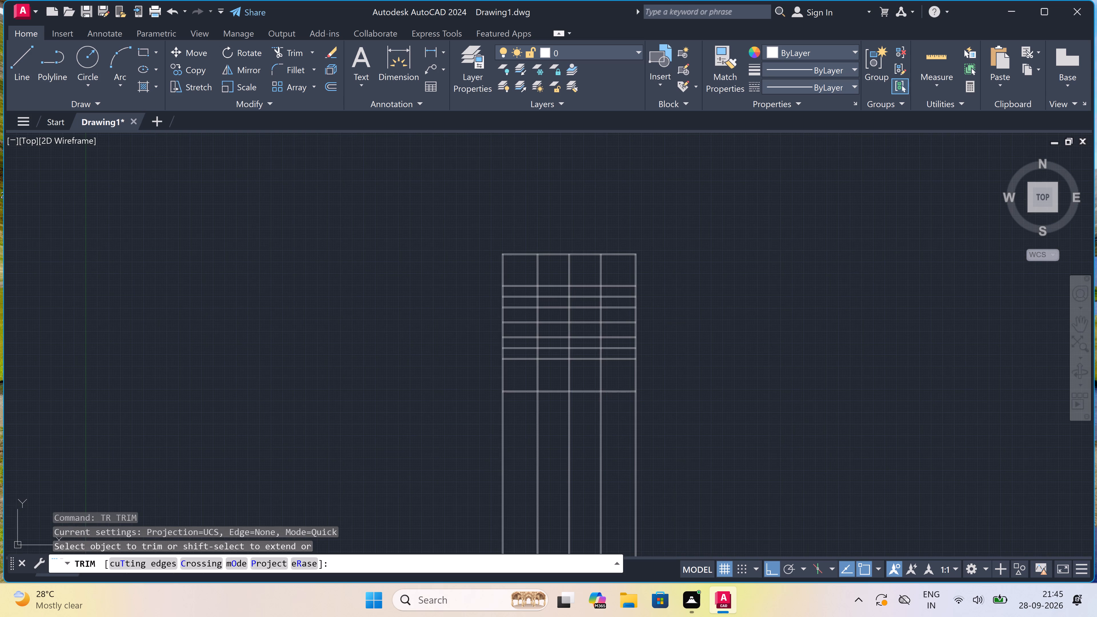
pyautogui.moveTo(475, 412); pyautogui.dragTo(474, 409)
pyautogui.click(704, 400)
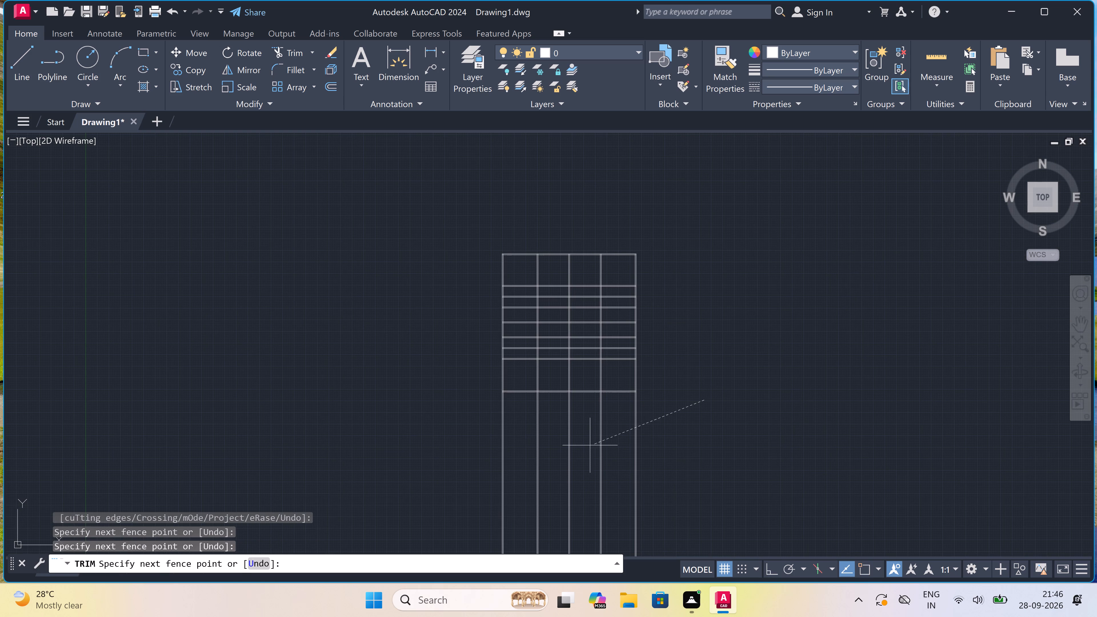
pyautogui.click(405, 429)
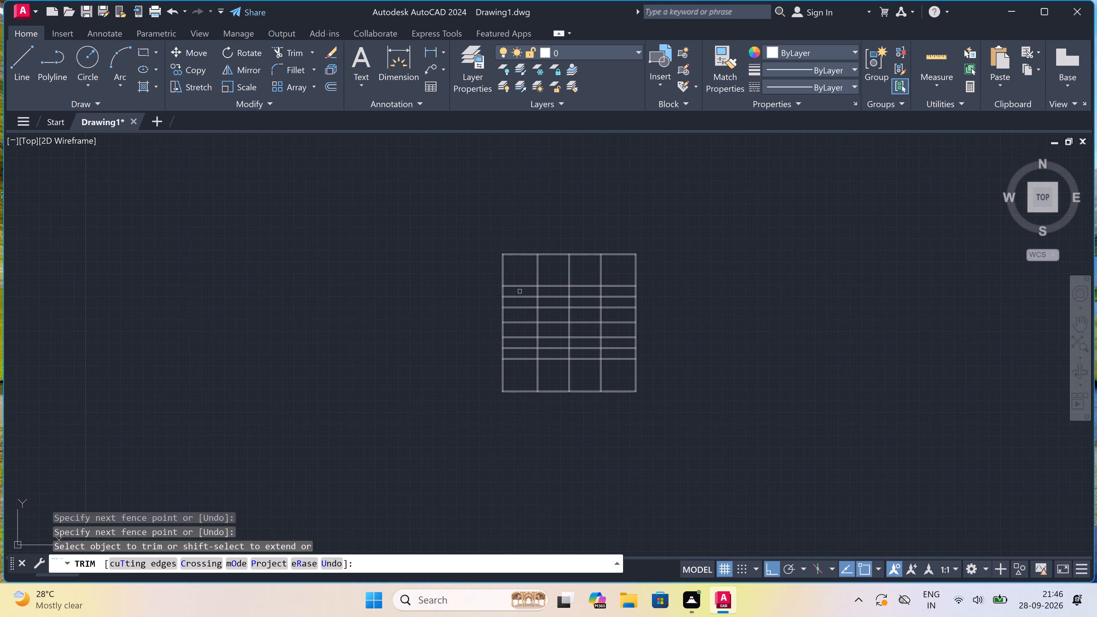
pyautogui.scroll(1, 520, 292)
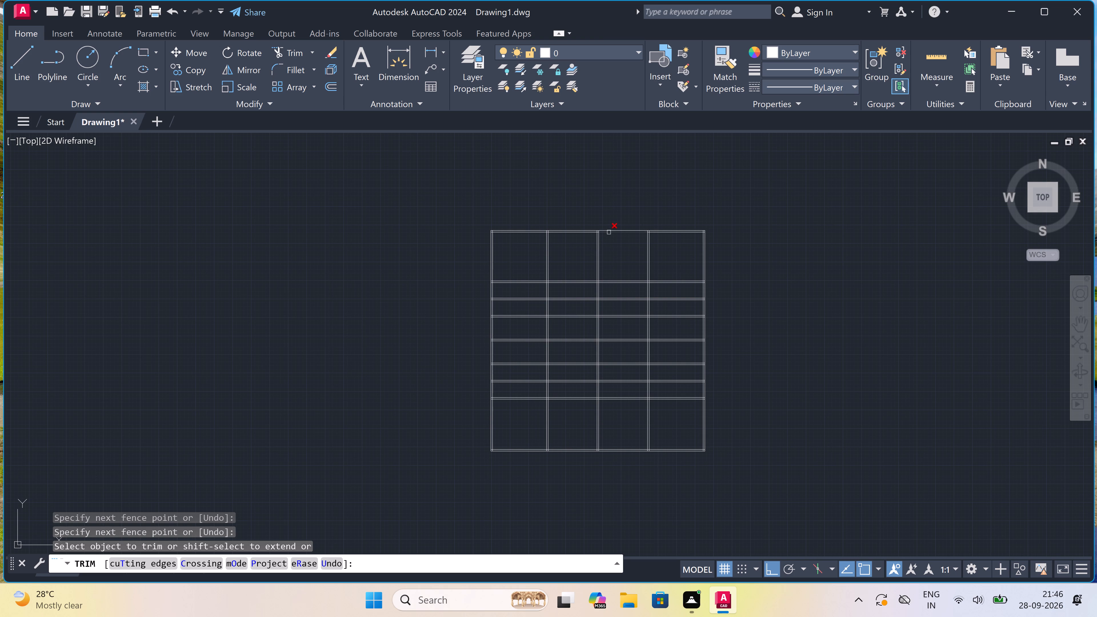
pyautogui.scroll(3, 609, 232)
pyautogui.scroll(-1, 609, 232)
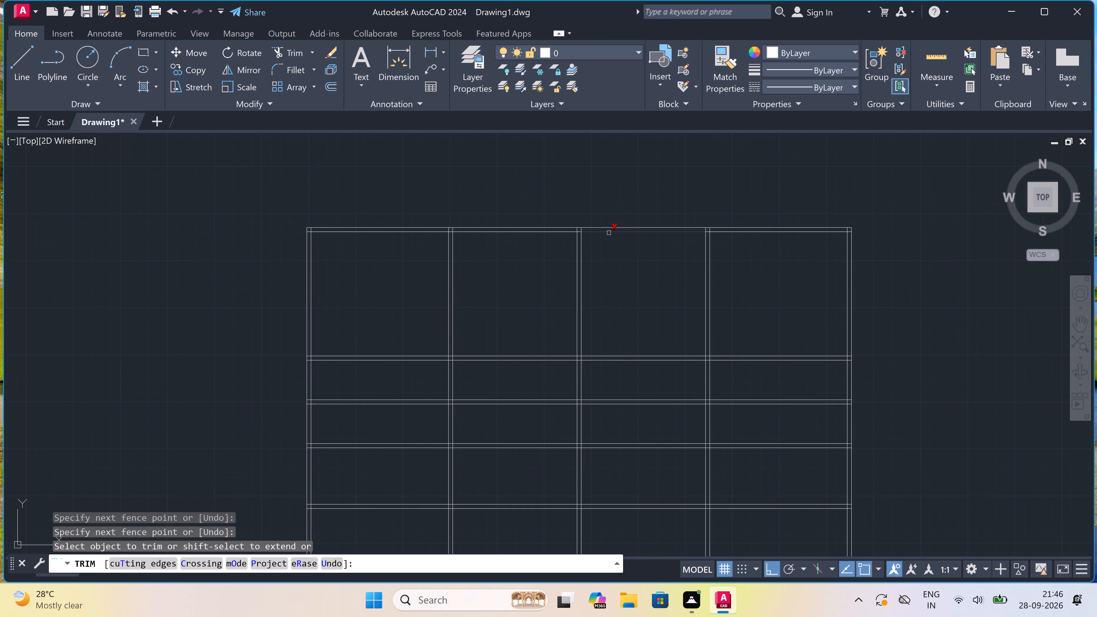
pyautogui.scroll(-1, 609, 233)
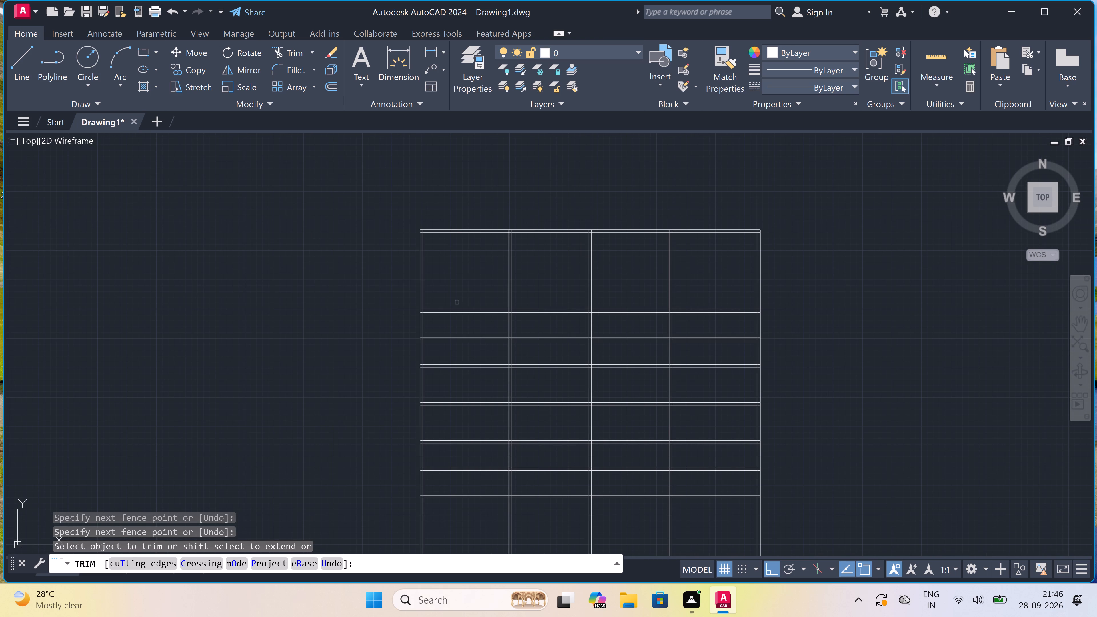
pyautogui.scroll(1, 421, 298)
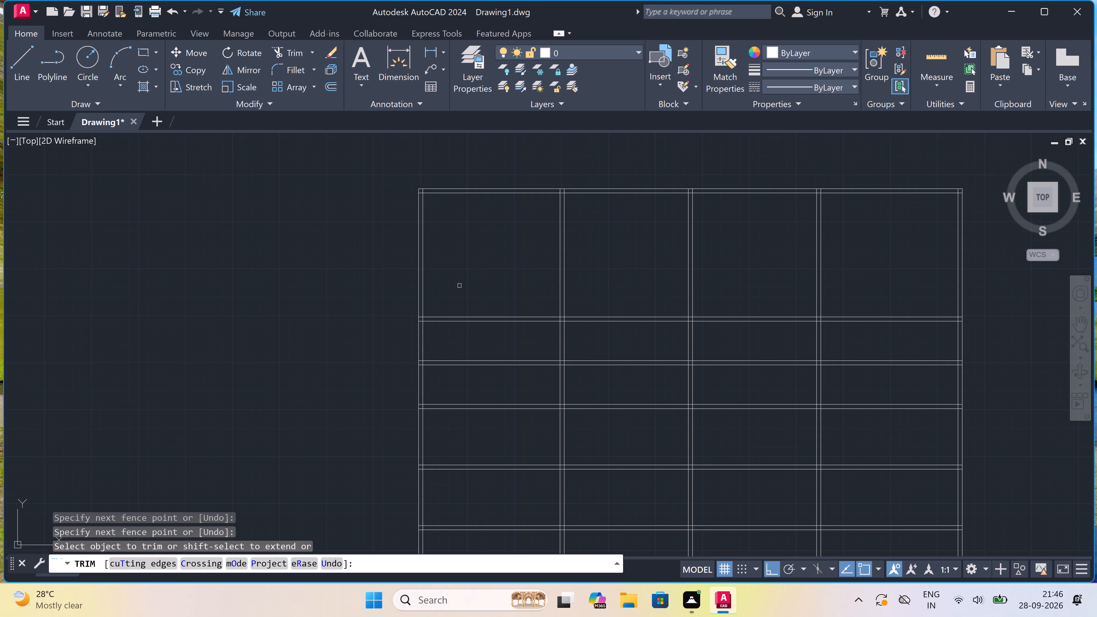
pyautogui.press('Escape')
# Draw a line 6' rightward from the left outer wall's inner face along the first interior wall's upper line, then down to the third interior wall's lower line.
pyautogui.write('l')
pyautogui.press('space')
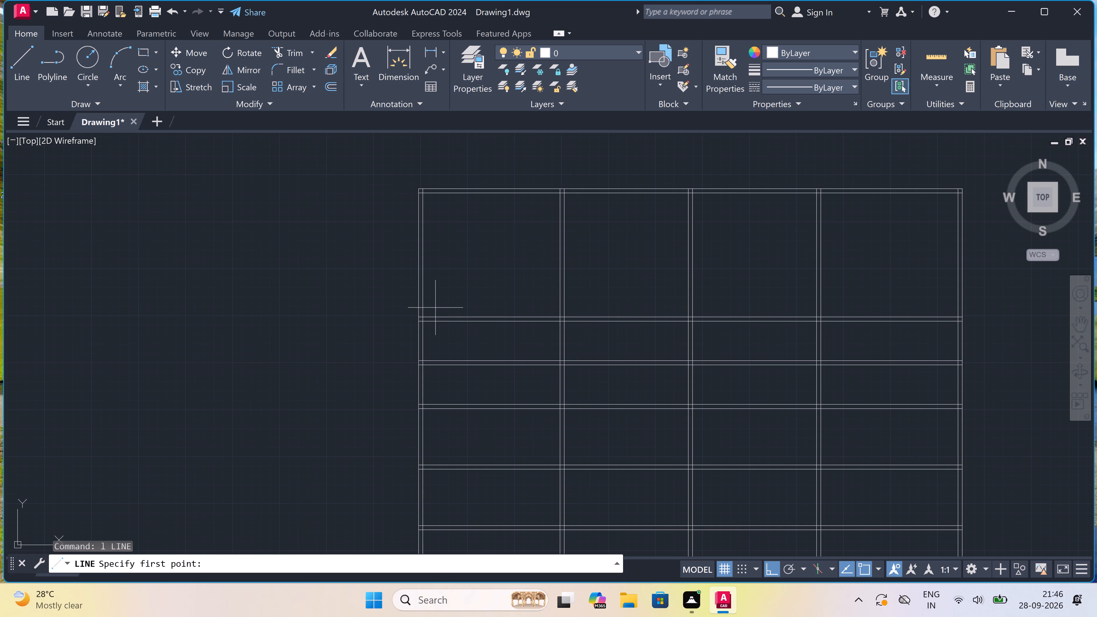
pyautogui.click(424, 315)
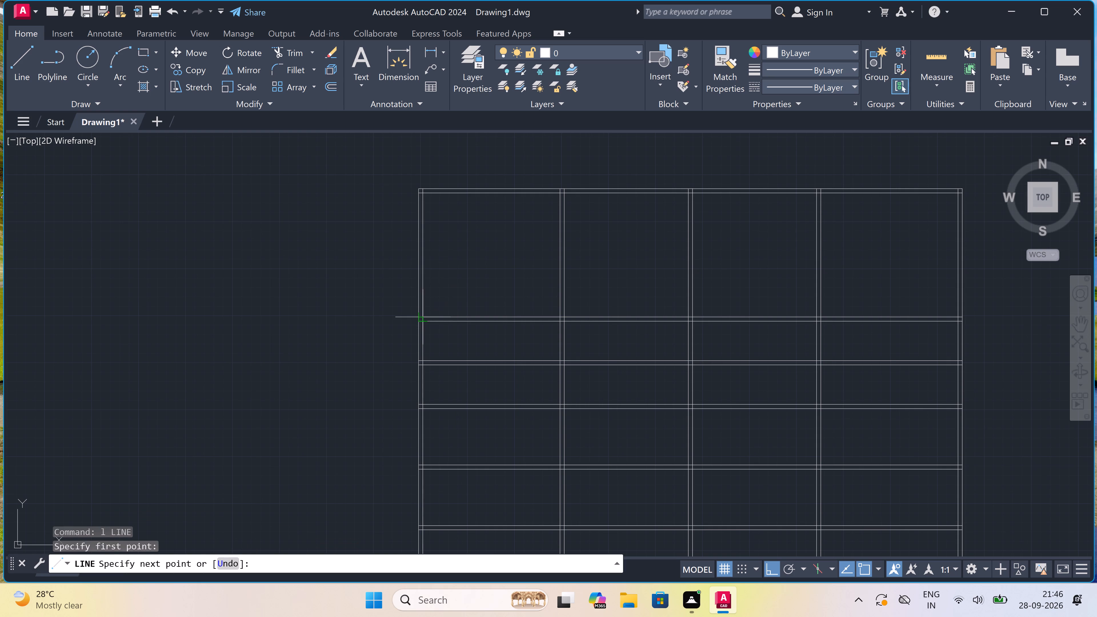
pyautogui.write("6'")
pyautogui.press('space')
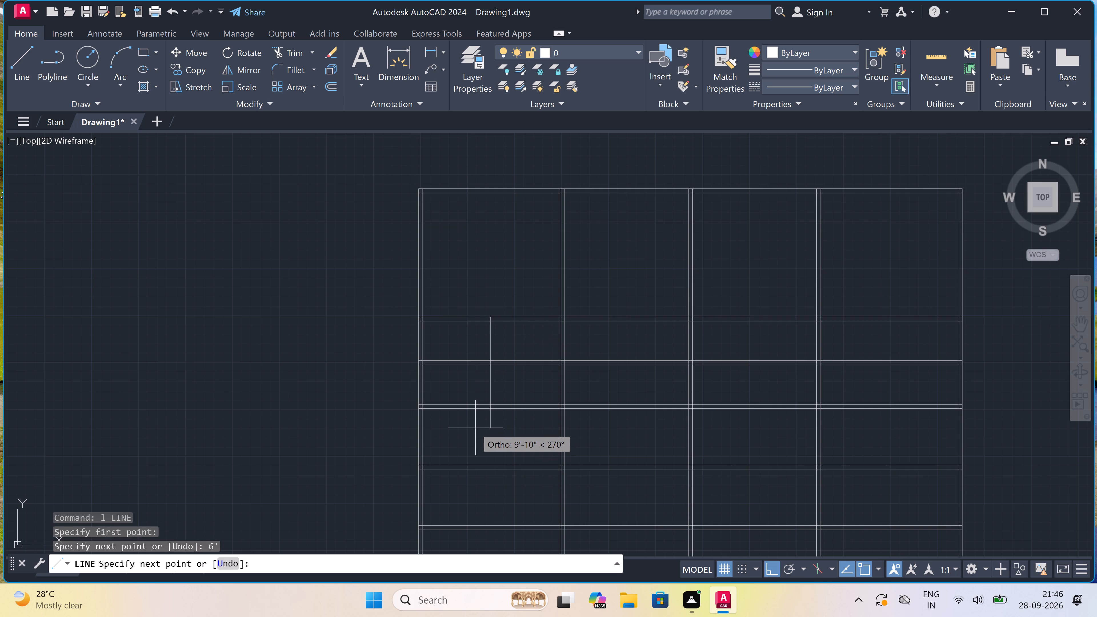
pyautogui.scroll(3, 464, 408)
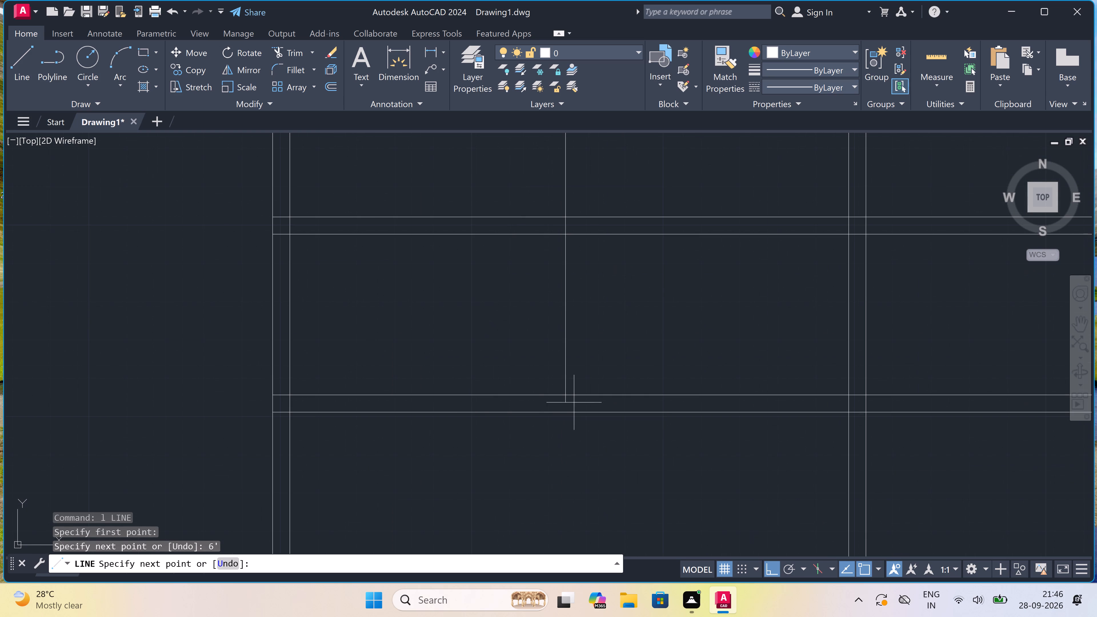
pyautogui.click(563, 412)
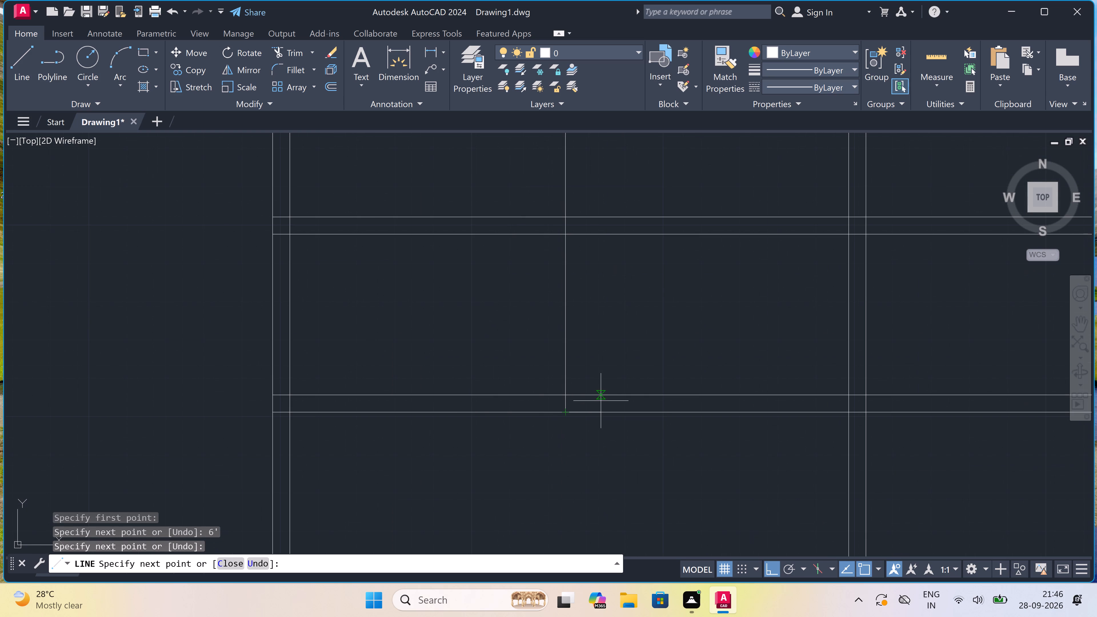
# Continue the line 4.5" rightward and back up to the first interior wall's upper line to complete the upper-left partition.
pyautogui.press('4')
pyautogui.write('.5')
pyautogui.write('"')
pyautogui.press('space')
pyautogui.scroll(-3, 601, 401)
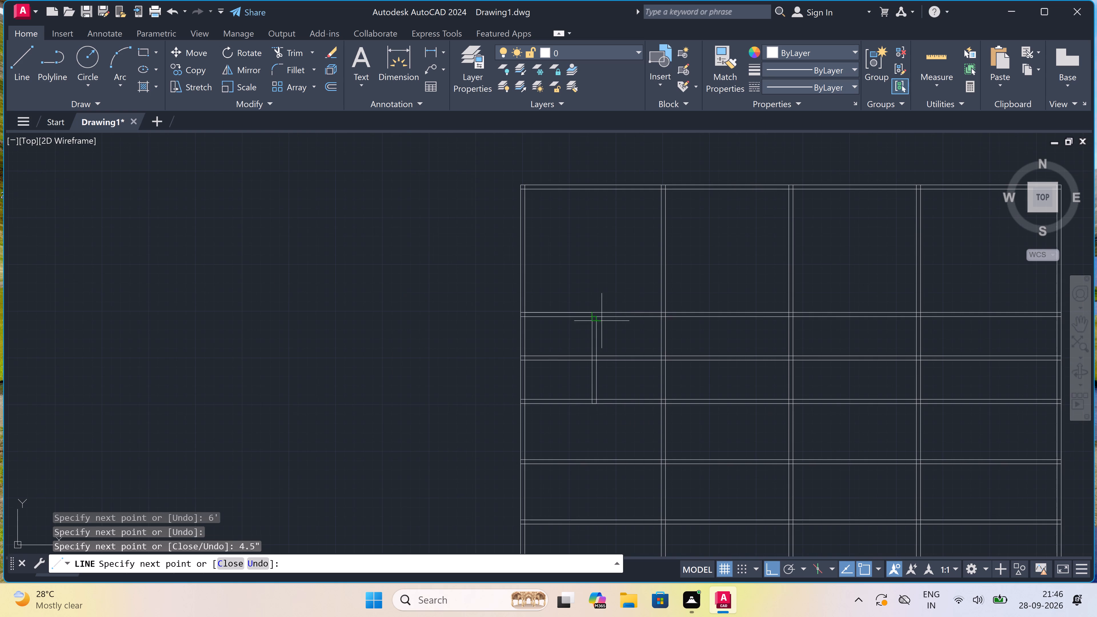
pyautogui.scroll(4, 601, 311)
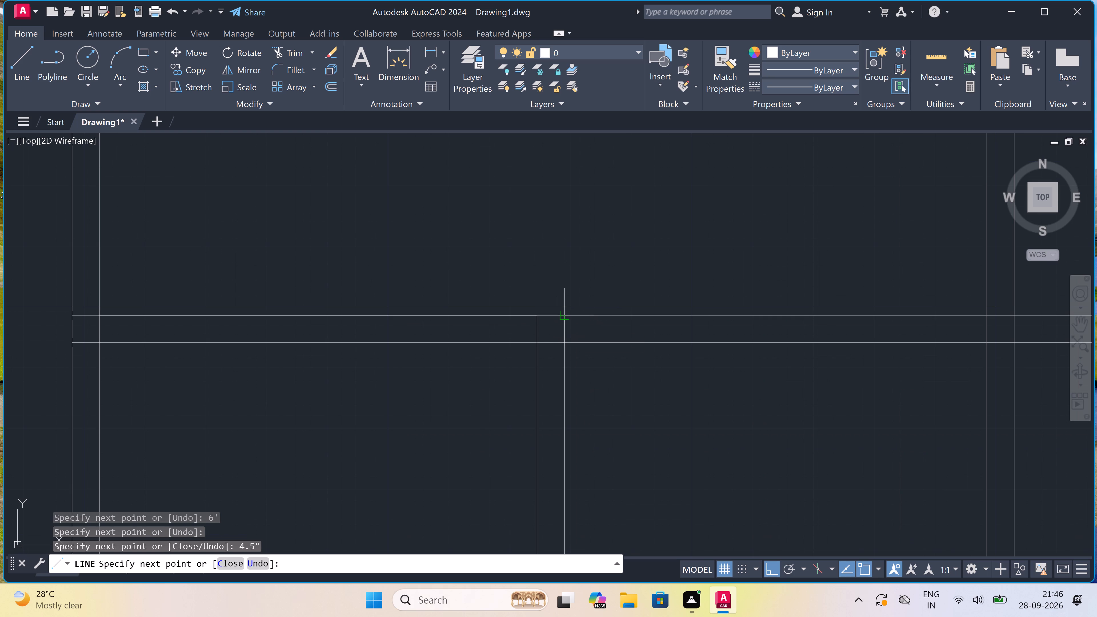
pyautogui.moveTo(550, 323); pyautogui.dragTo(543, 330)
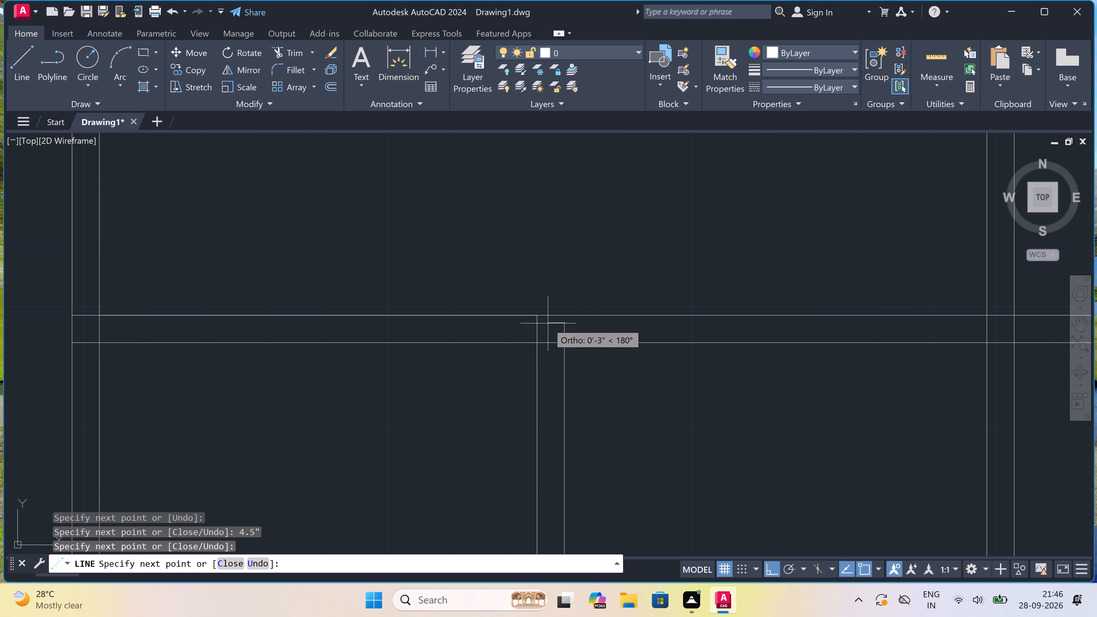
pyautogui.hotkey('ctrl', 'z')
pyautogui.scroll(3, 552, 321)
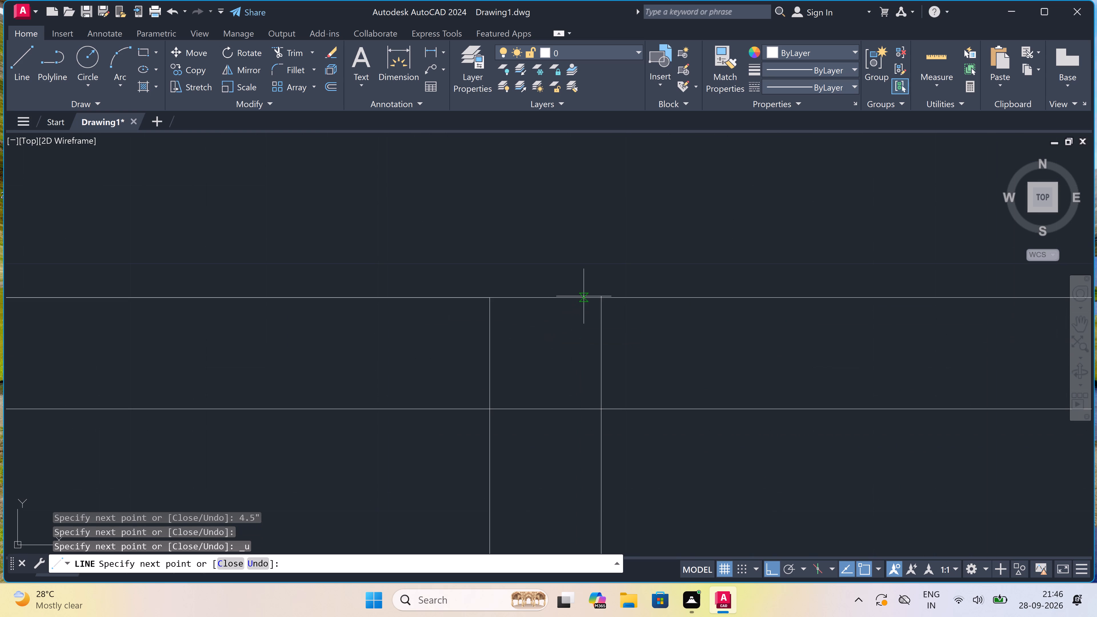
pyautogui.click(600, 295)
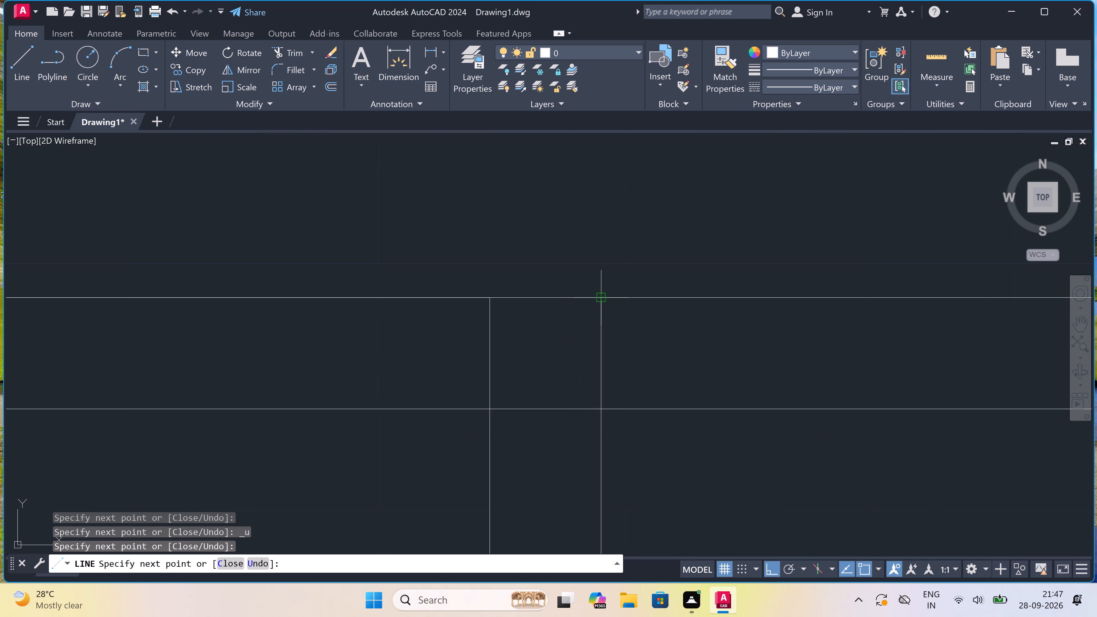
pyautogui.press('Escape')
# Draw a line 6' rightward from the left inner face along the lowest interior wall's lower line, then up across the two narrow rows above.
pyautogui.scroll(-8, 599, 299)
pyautogui.scroll(-3, 562, 314)
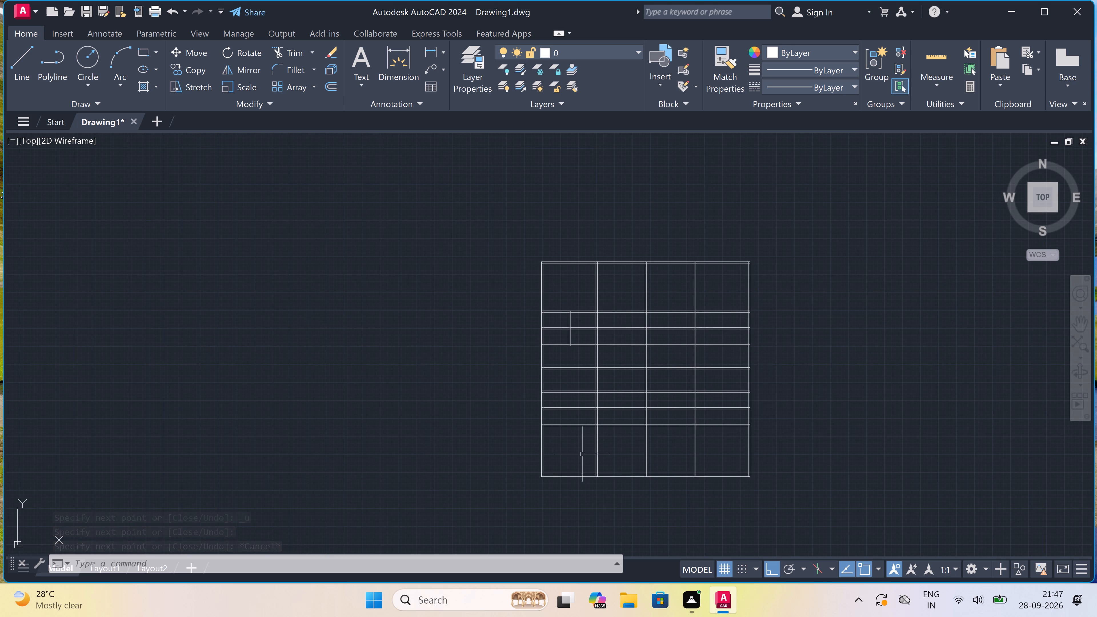
pyautogui.scroll(2, 554, 443)
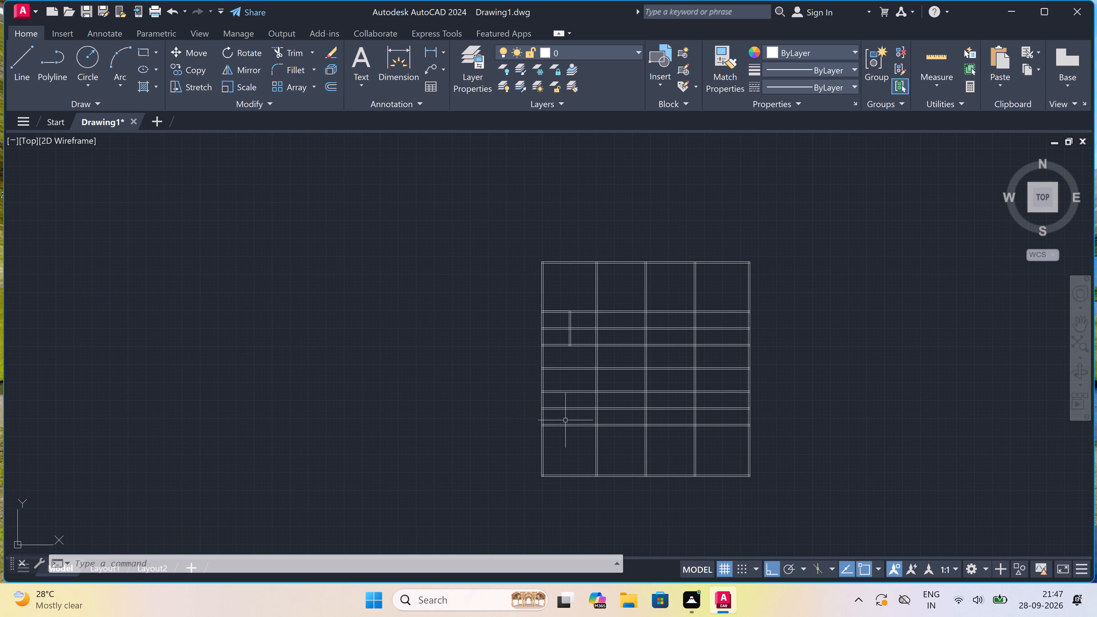
pyautogui.scroll(1, 555, 447)
pyautogui.press('space')
pyautogui.click(509, 375)
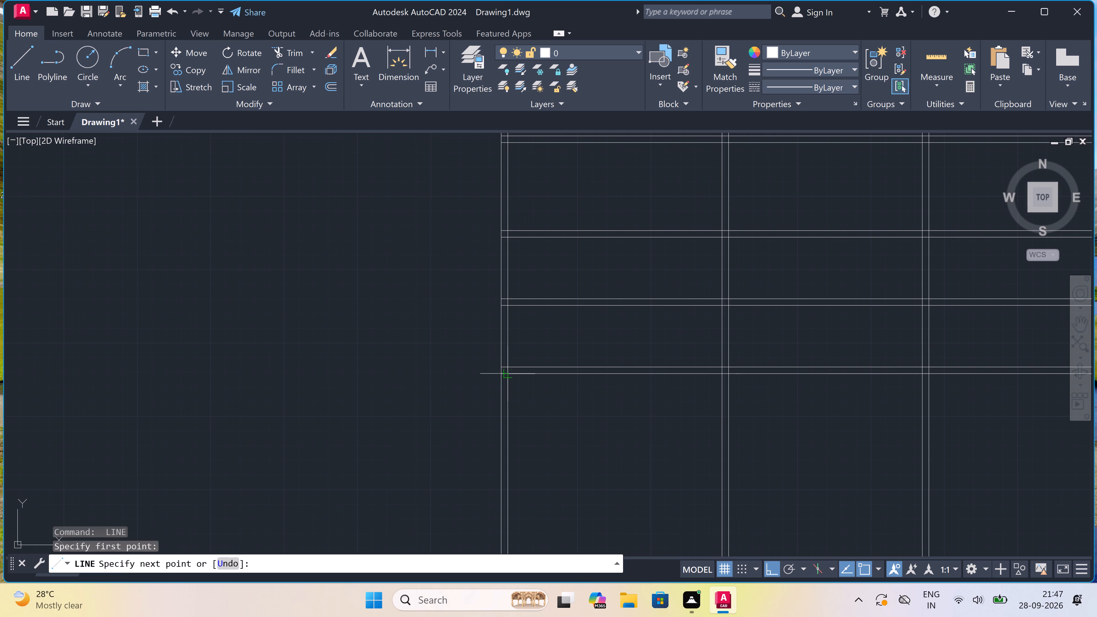
pyautogui.write("6'")
pyautogui.press('space')
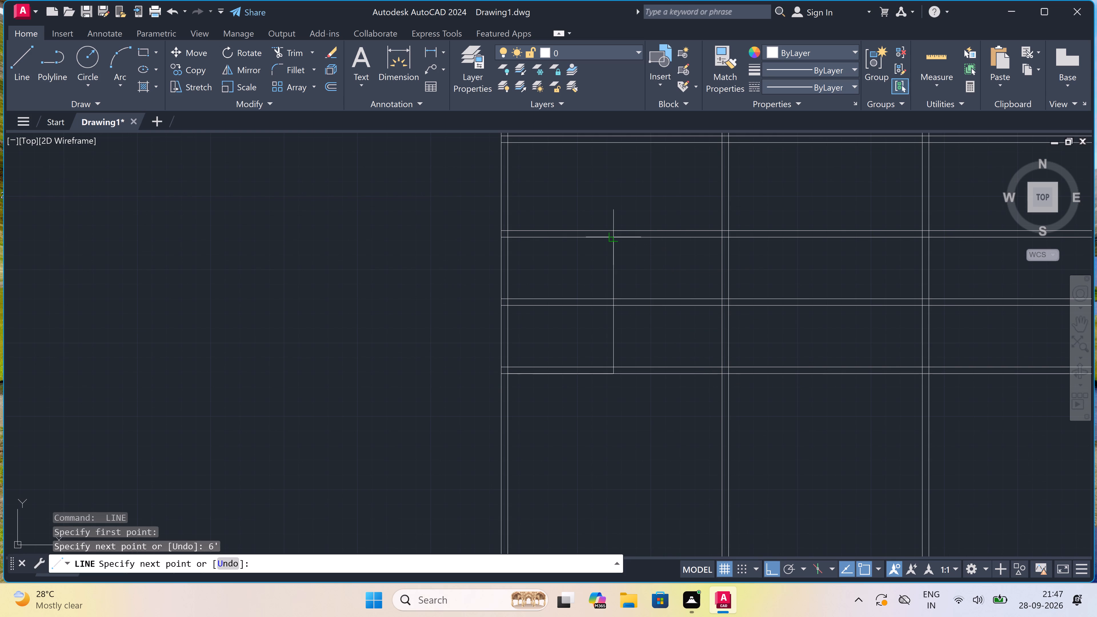
pyautogui.scroll(1, 610, 230)
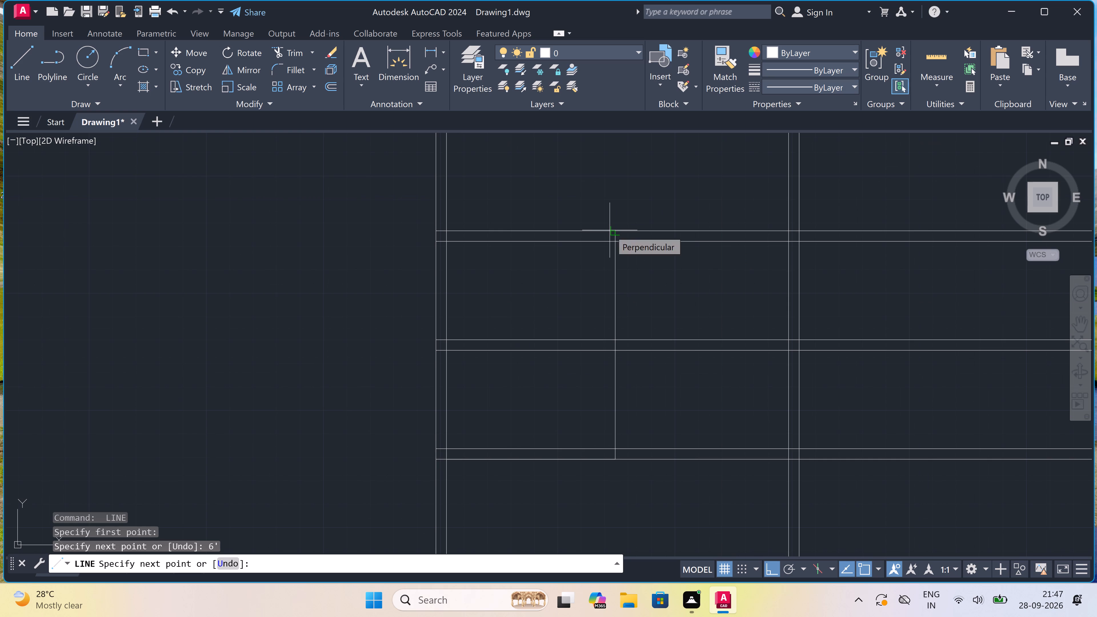
pyautogui.click(612, 228)
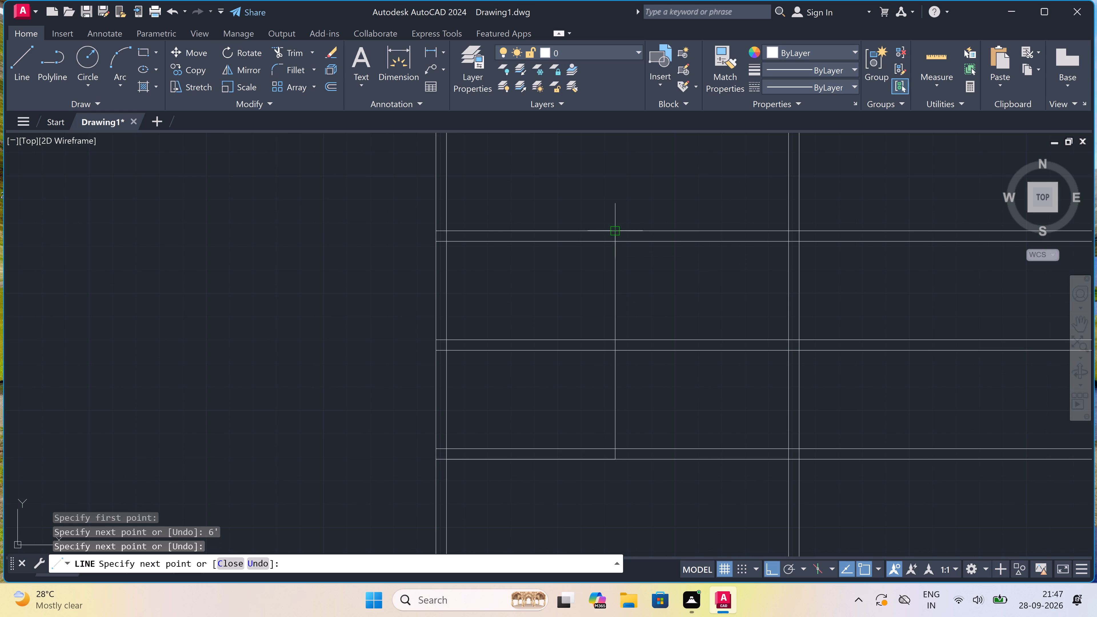
# Continue the line 4.5" rightward and back down to the lowest interior wall's lower line to complete the lower-left partition.
pyautogui.write('4.5"')
pyautogui.press('space')
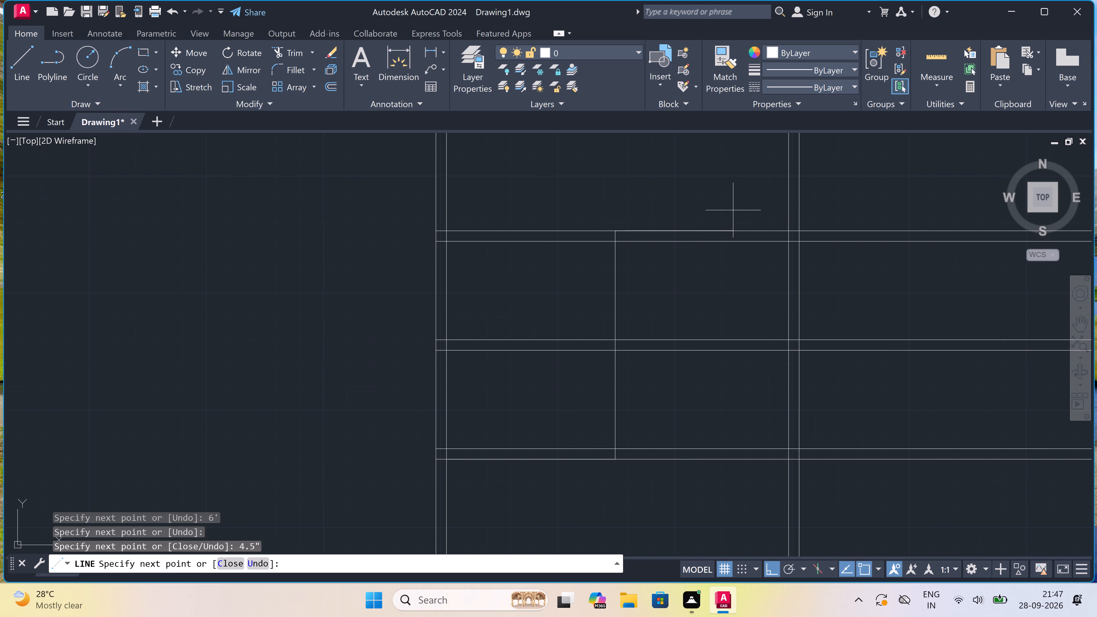
pyautogui.scroll(4, 614, 458)
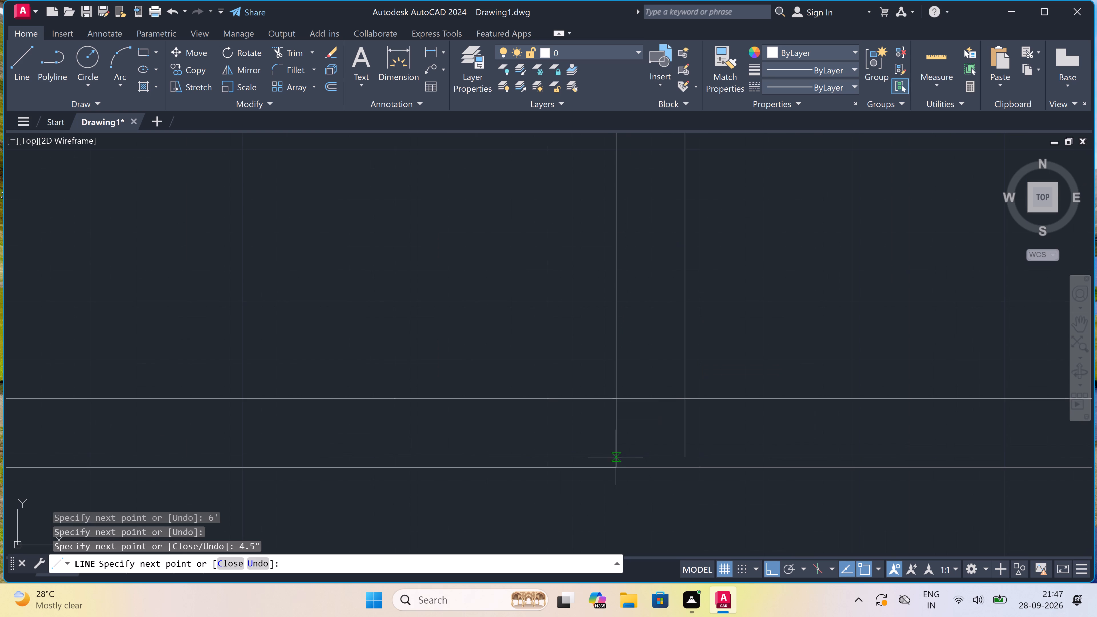
pyautogui.click(690, 468)
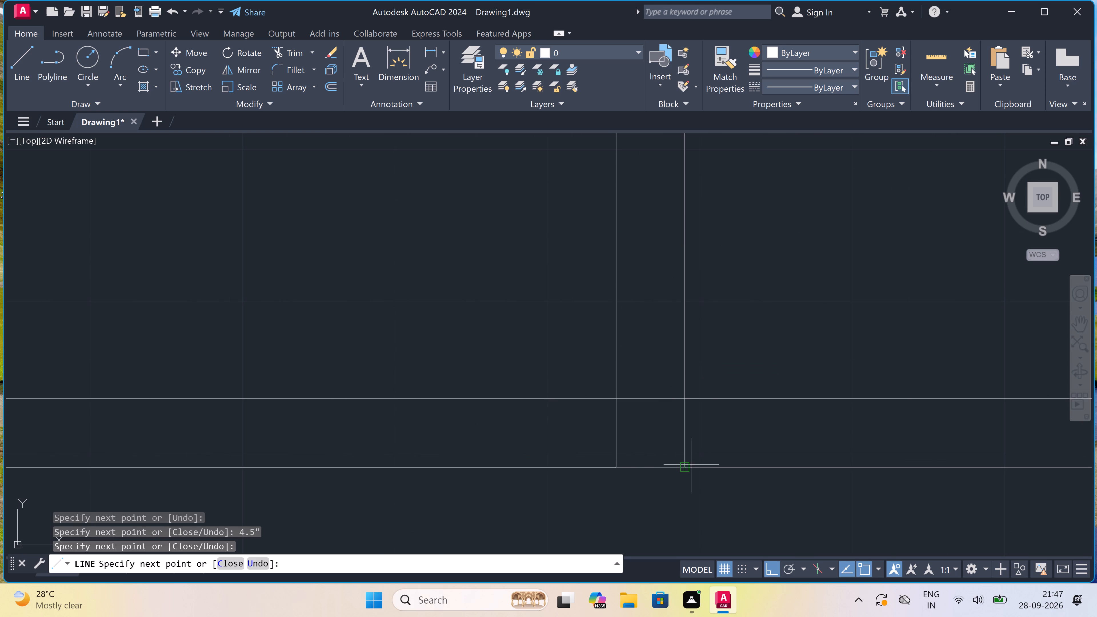
pyautogui.press('Escape')
# Draw a line 6' leftward from the right outer wall's inner face atop the lower pair of narrow rows, then down to the lowest interior wall's lower line.
pyautogui.scroll(-7, 599, 432)
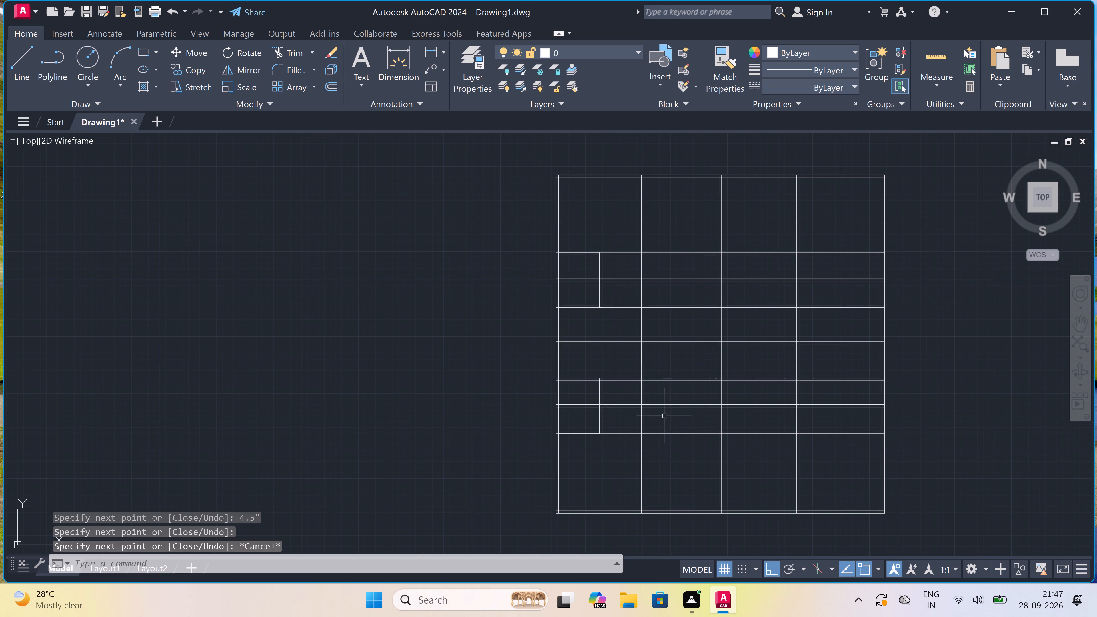
pyautogui.scroll(2, 937, 341)
pyautogui.scroll(-3, 790, 411)
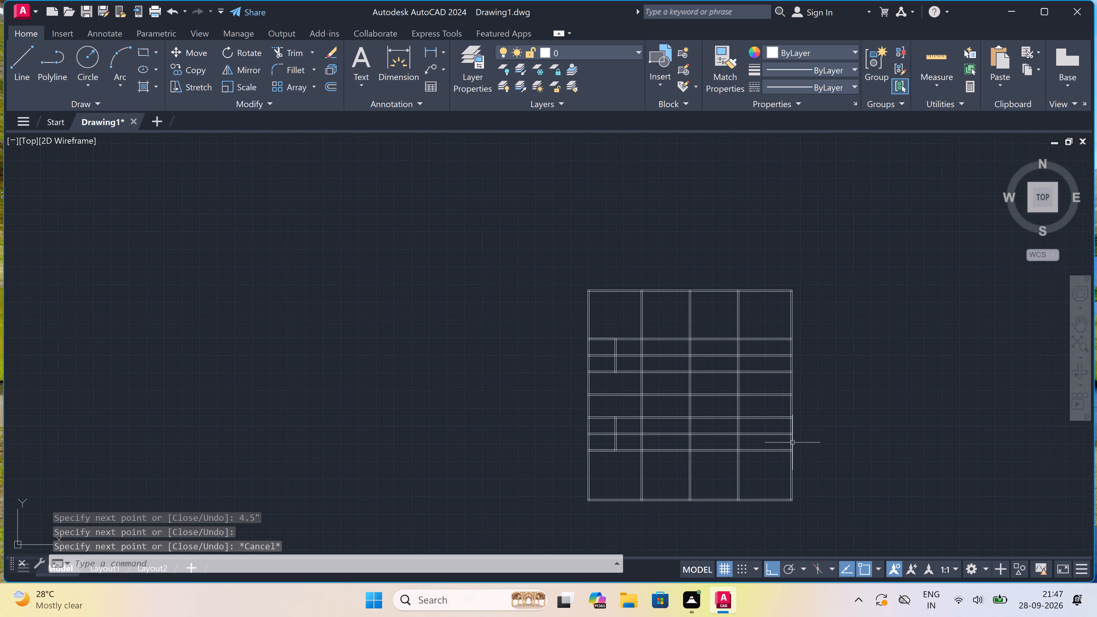
pyautogui.scroll(3, 798, 456)
pyautogui.press('space')
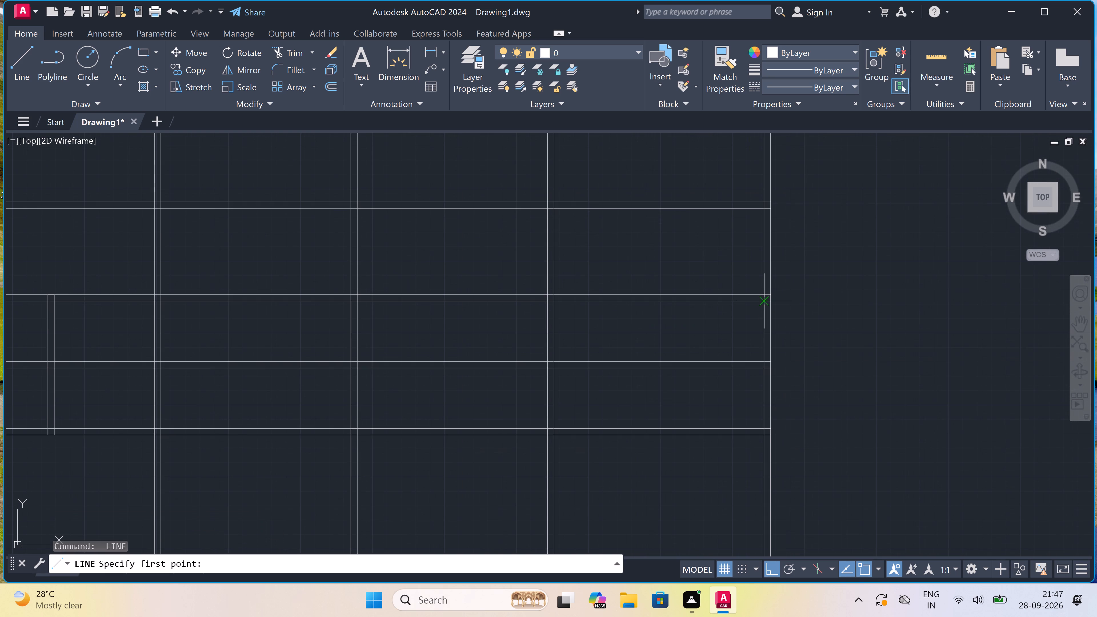
pyautogui.click(760, 292)
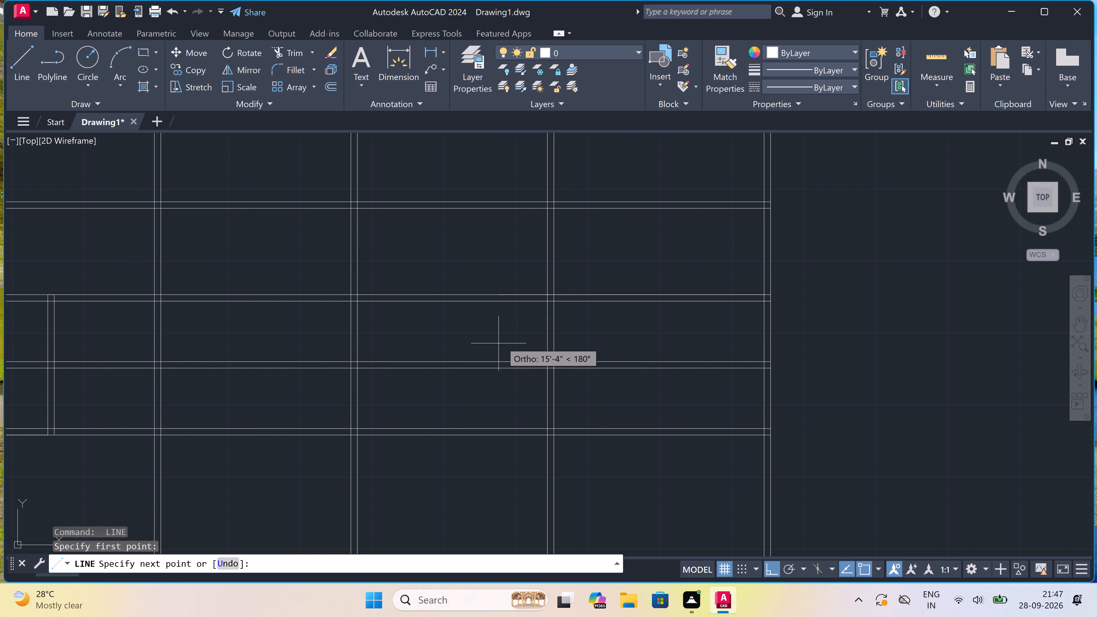
pyautogui.write("6'")
pyautogui.press('space')
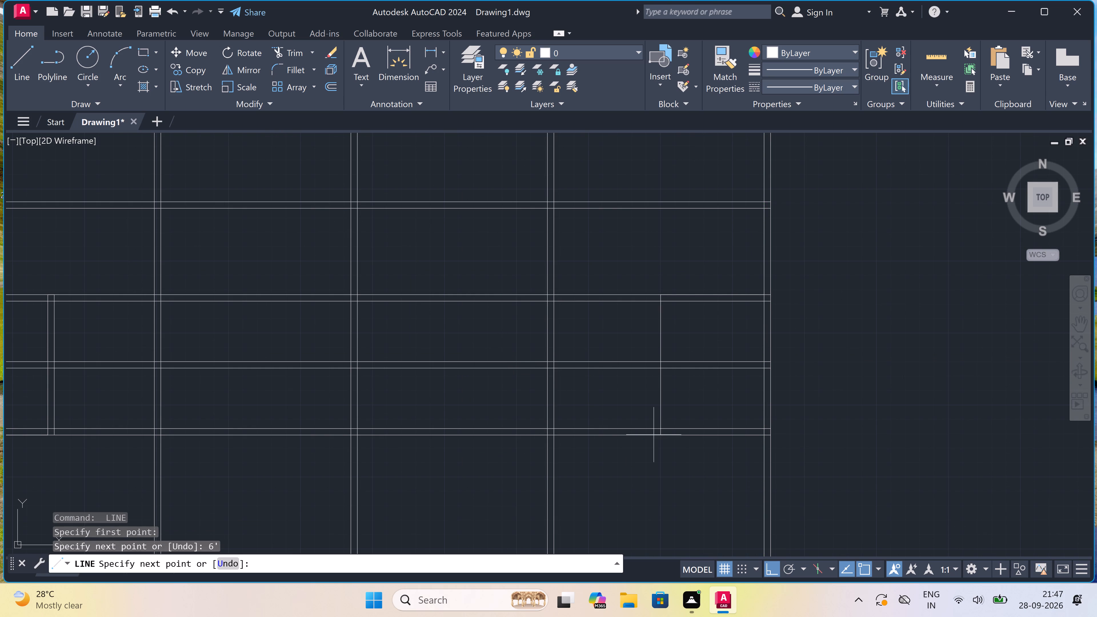
pyautogui.scroll(2, 666, 435)
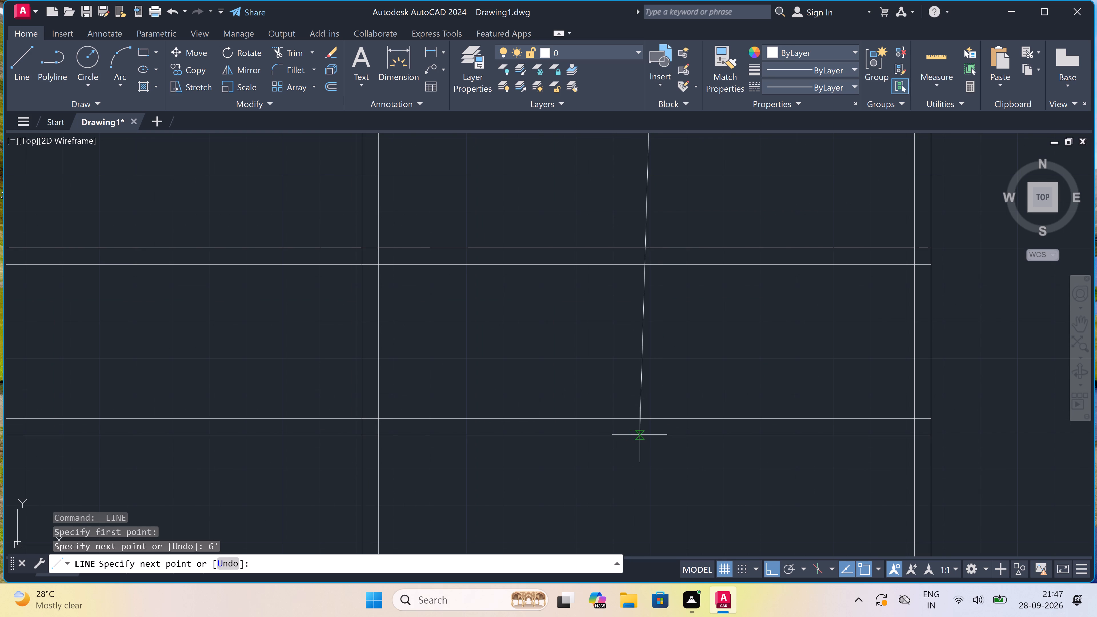
pyautogui.click(652, 433)
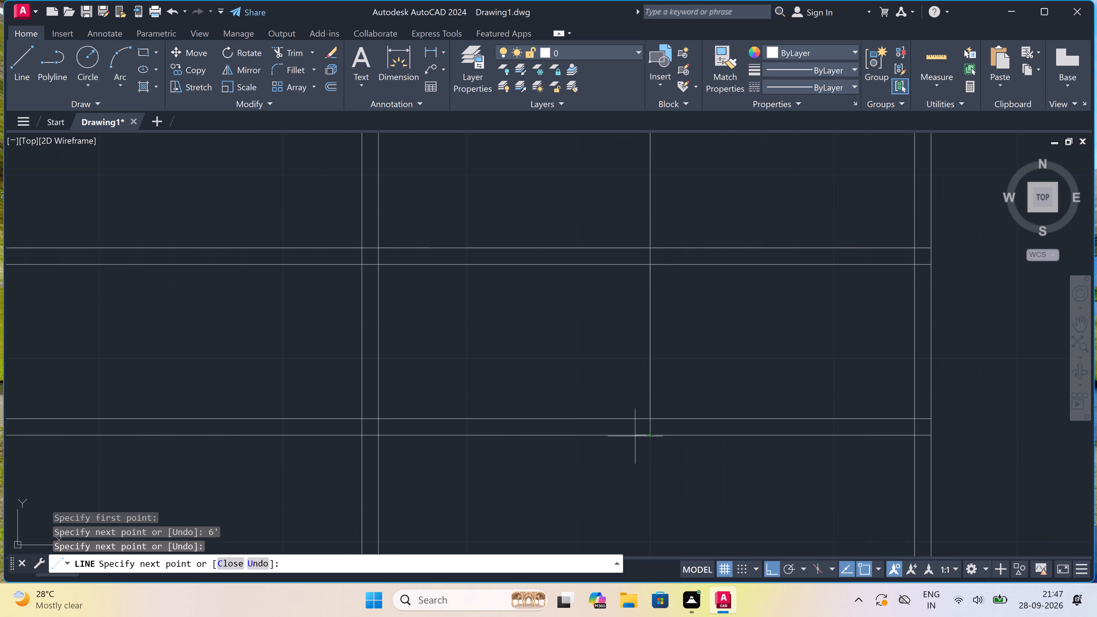
# Continue the line 4.5" leftward and back up to the upper line of the wall above the narrow rows, completing the lower-right partition.
pyautogui.write('4.5"')
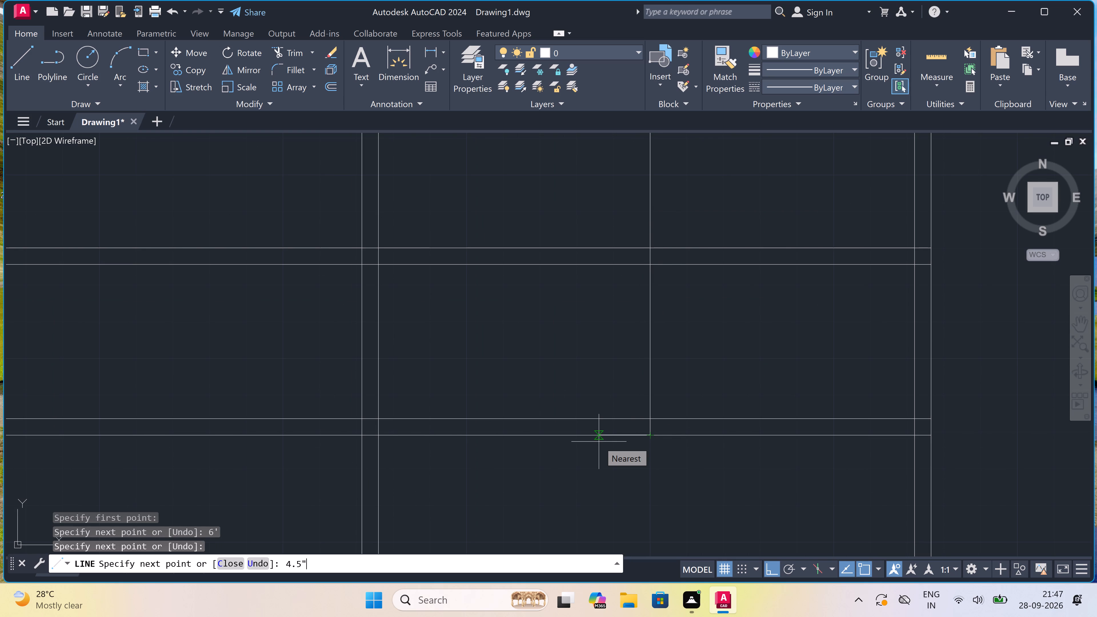
pyautogui.press('space')
pyautogui.scroll(-4, 605, 373)
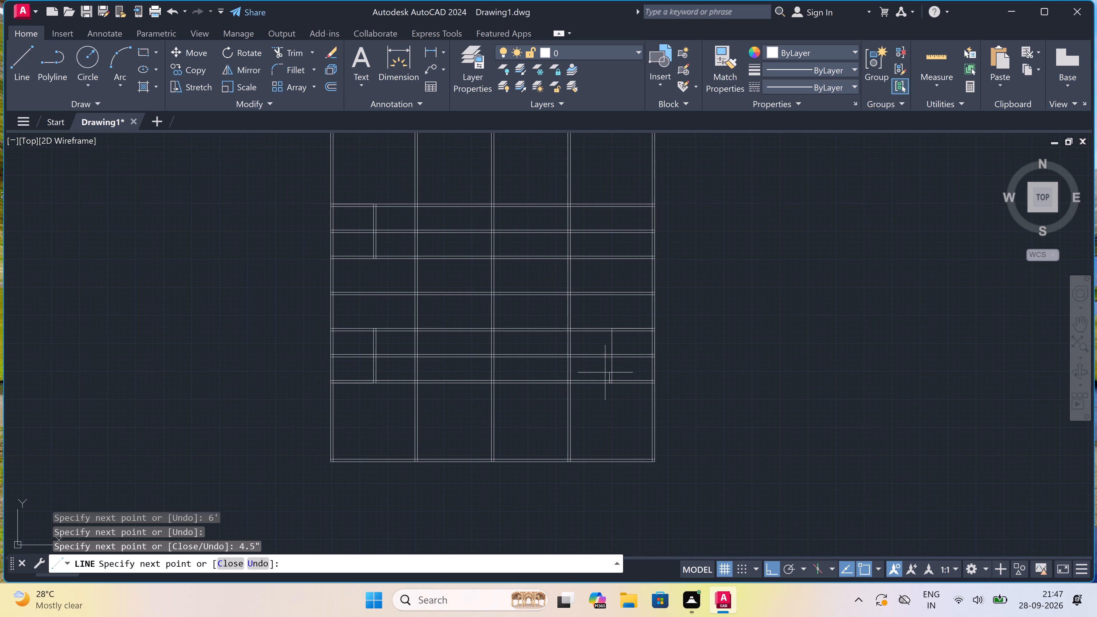
pyautogui.scroll(4, 608, 304)
pyautogui.scroll(-3, 608, 315)
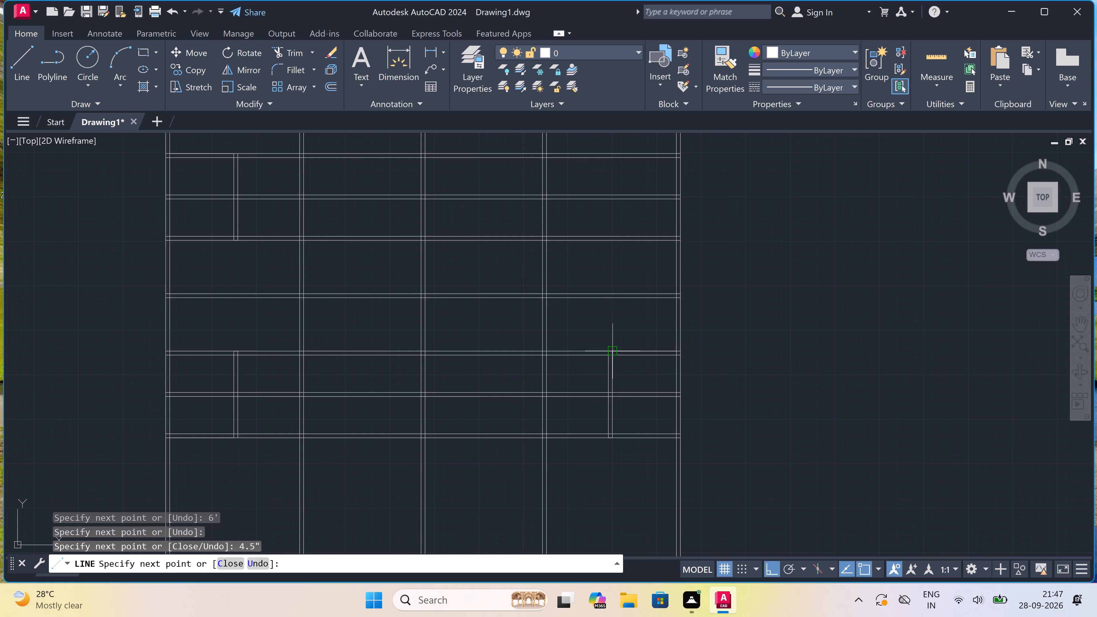
pyautogui.scroll(4, 615, 358)
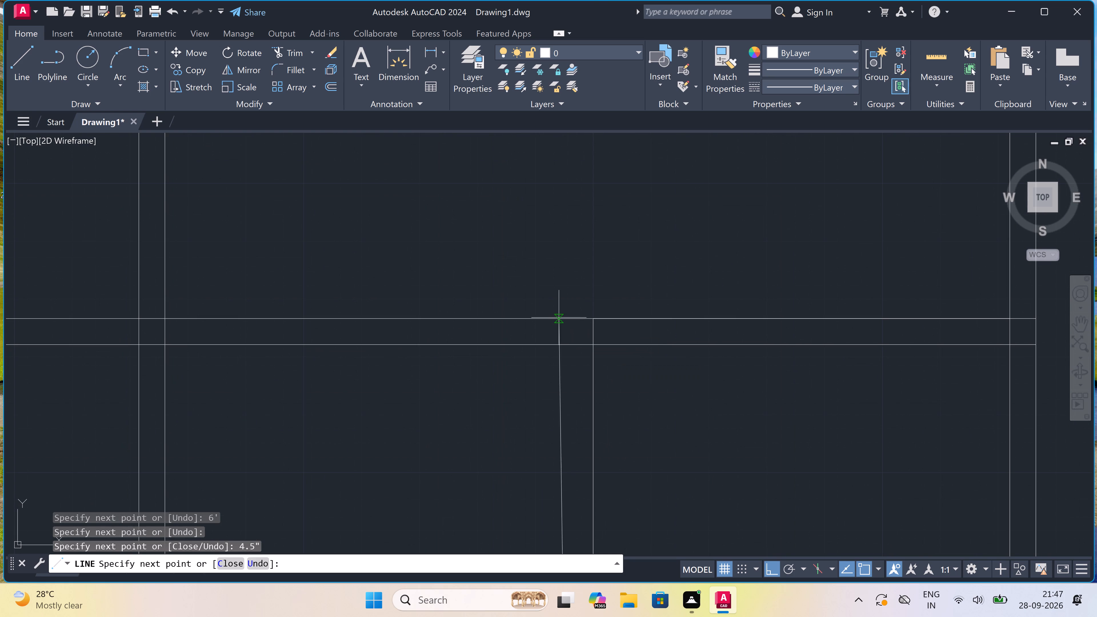
pyautogui.click(572, 318)
pyautogui.press('Escape')
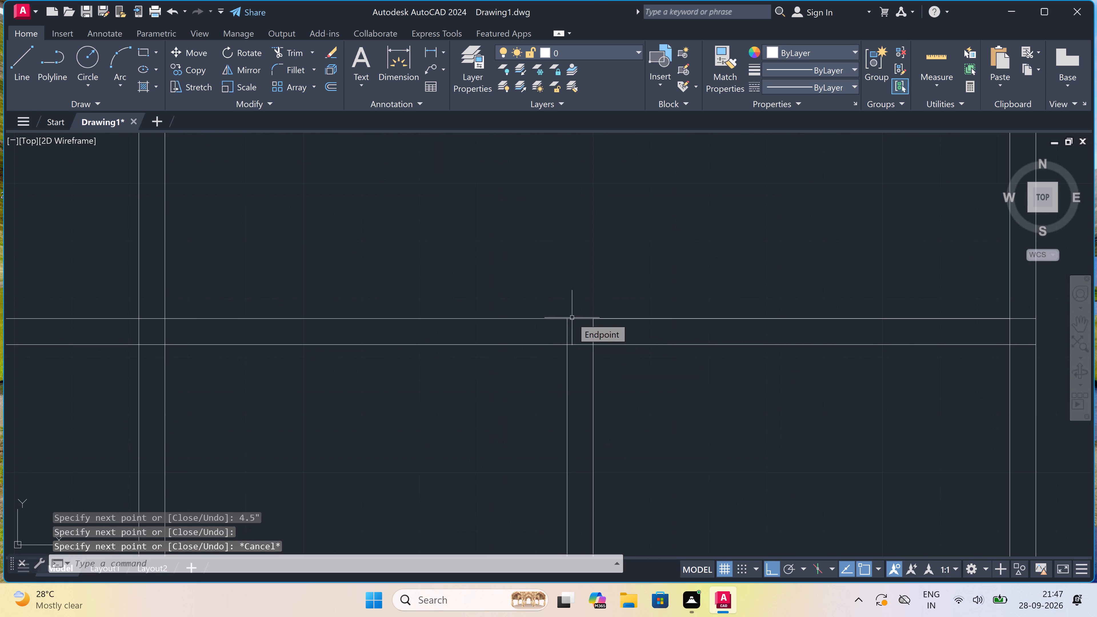
# Draw a line 6' leftward from the right outer wall's inner face atop the upper pair of narrow rows, then down across both rows.
pyautogui.scroll(-8, 576, 336)
pyautogui.scroll(3, 570, 270)
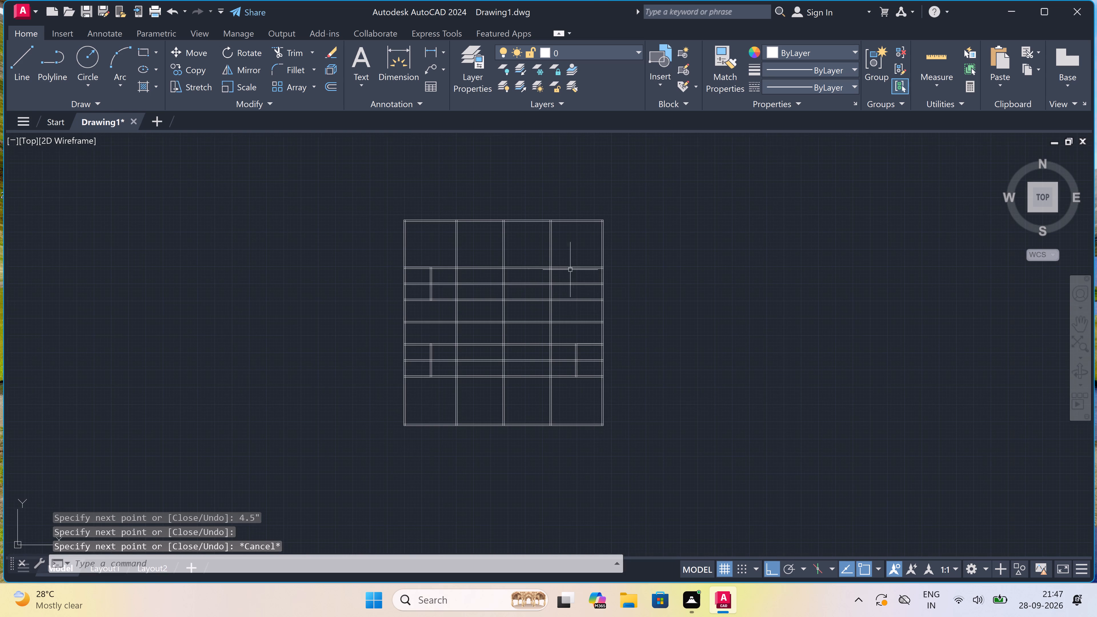
pyautogui.press('space')
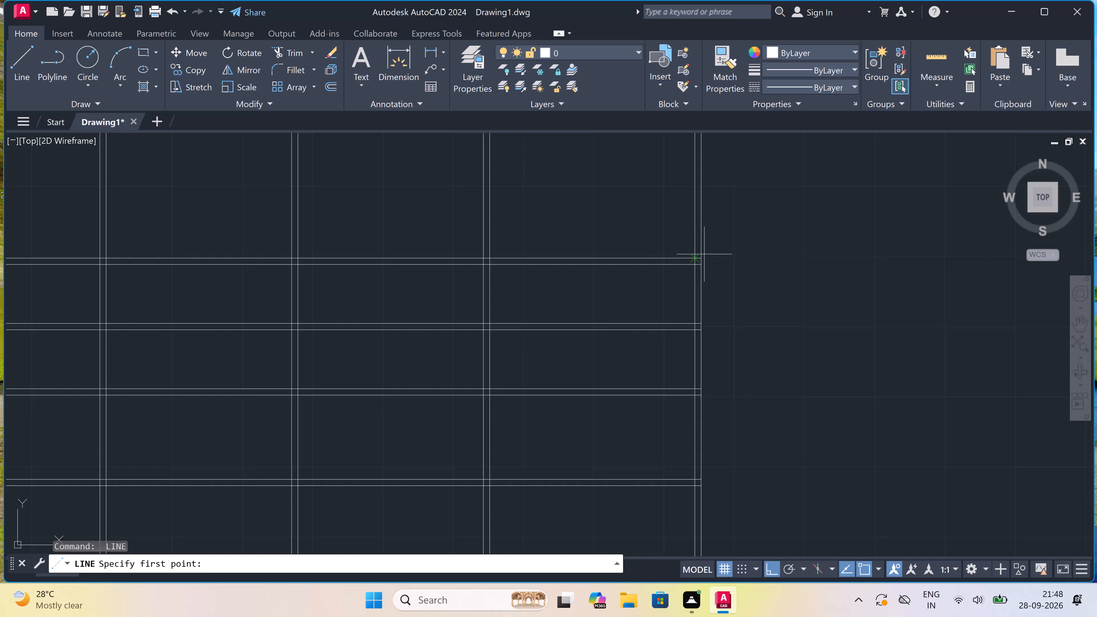
pyautogui.scroll(2, 694, 256)
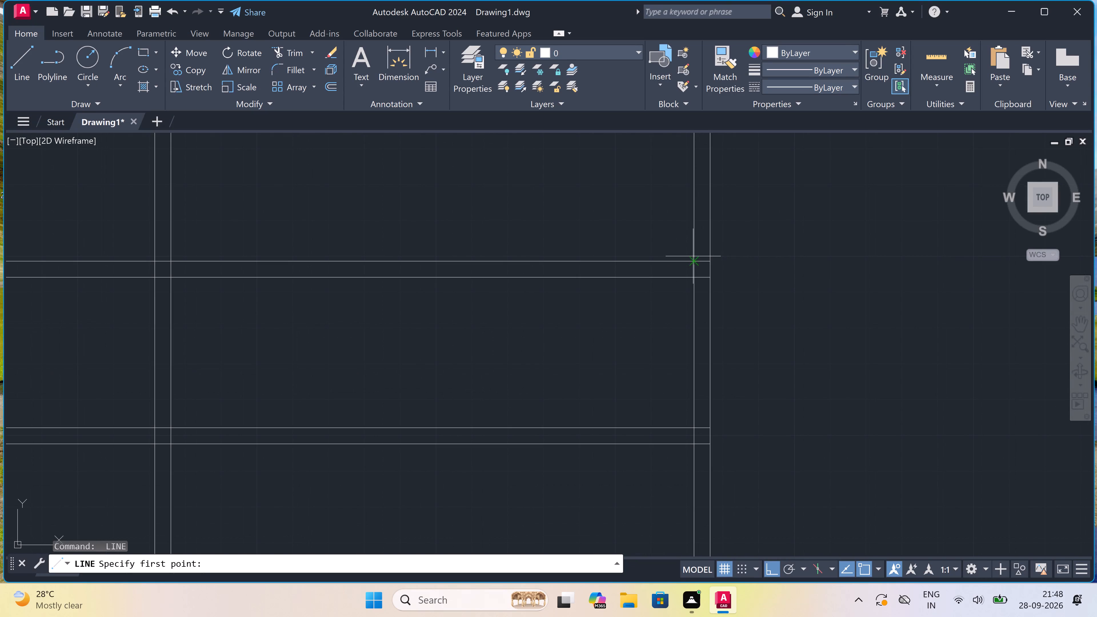
pyautogui.click(694, 259)
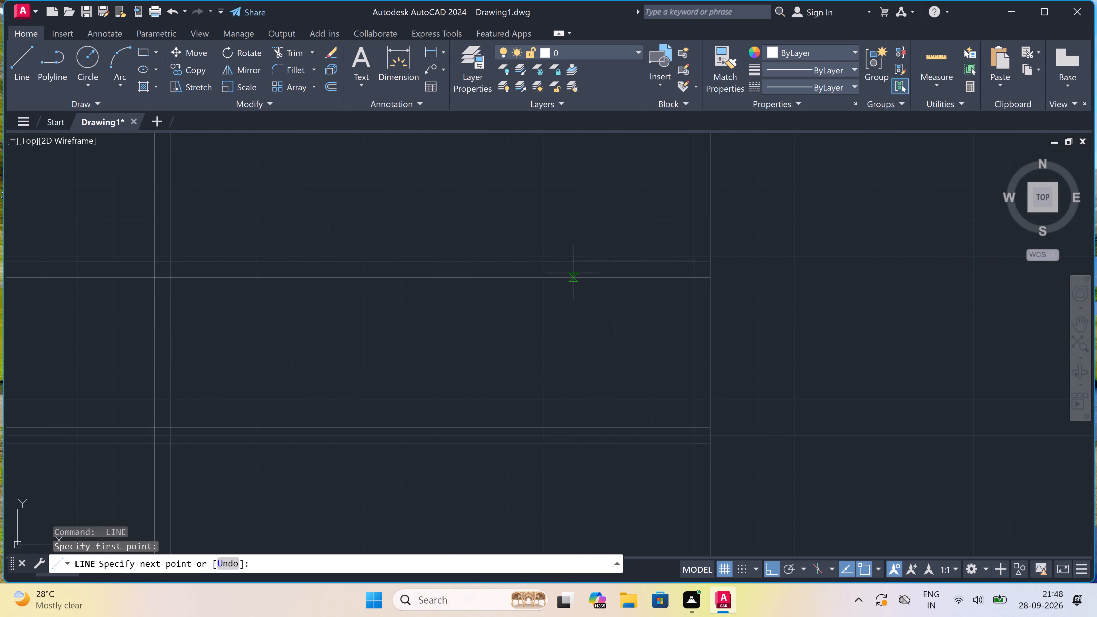
pyautogui.write("6'")
pyautogui.press('space')
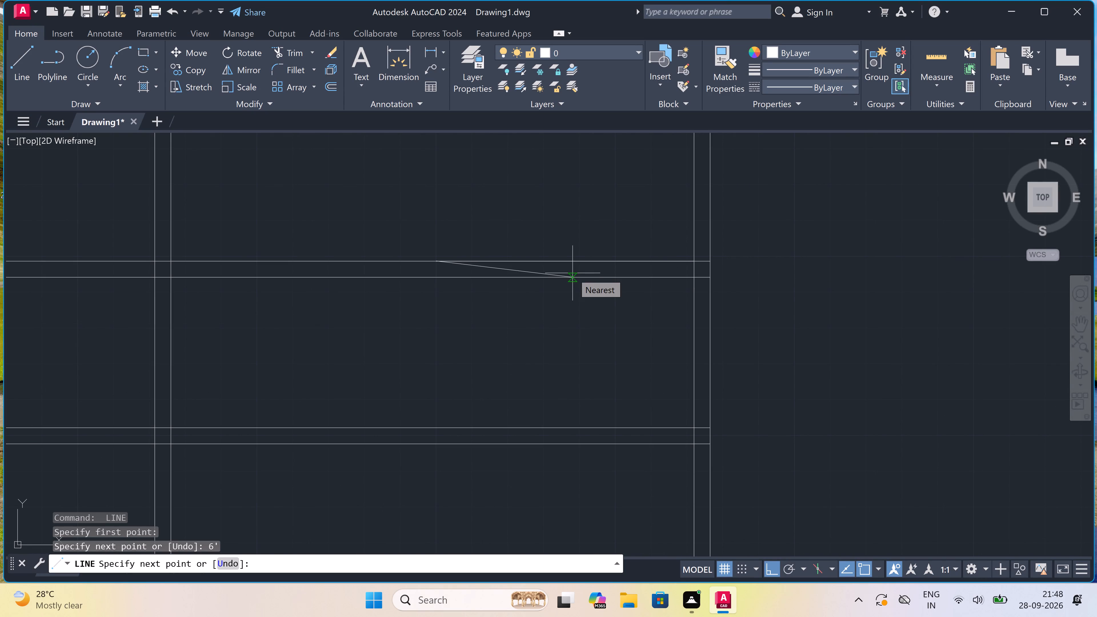
pyautogui.scroll(-3, 572, 273)
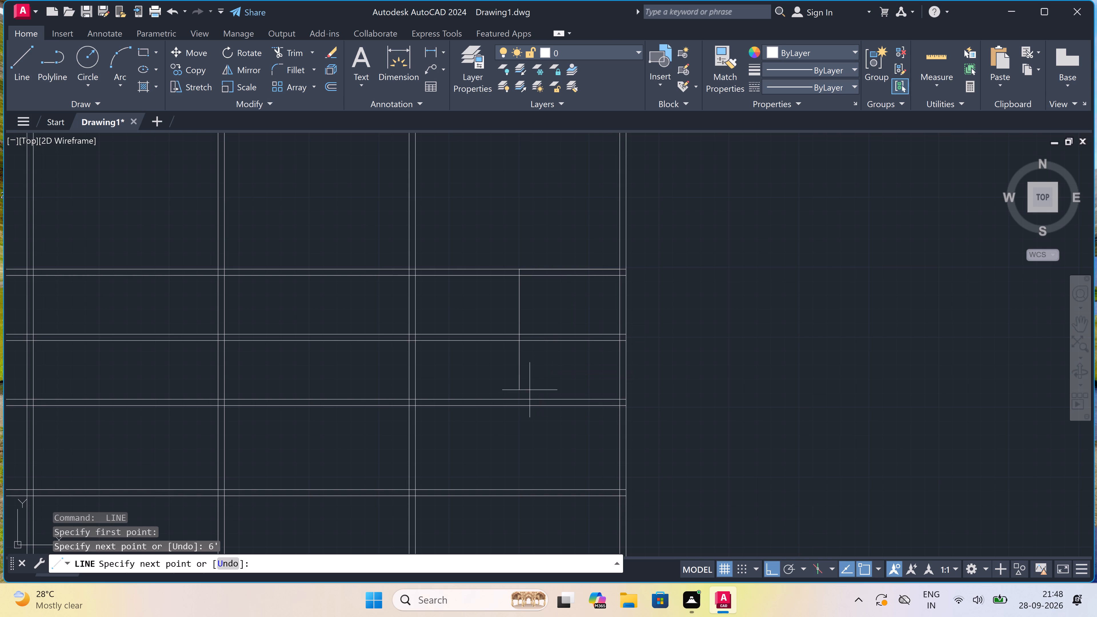
pyautogui.scroll(1, 522, 401)
pyautogui.click(518, 406)
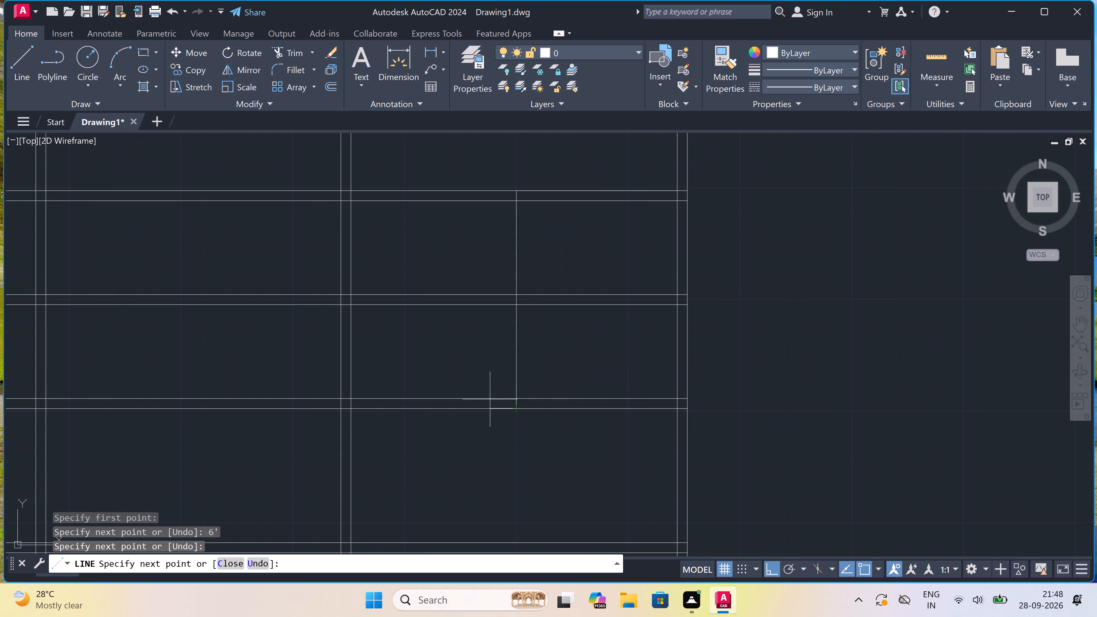
# Continue the line 4.5" leftward and back up to the upper line of the wall above the narrow rows, completing the upper-right partition.
pyautogui.write('4.')
pyautogui.write('5"')
pyautogui.press('space')
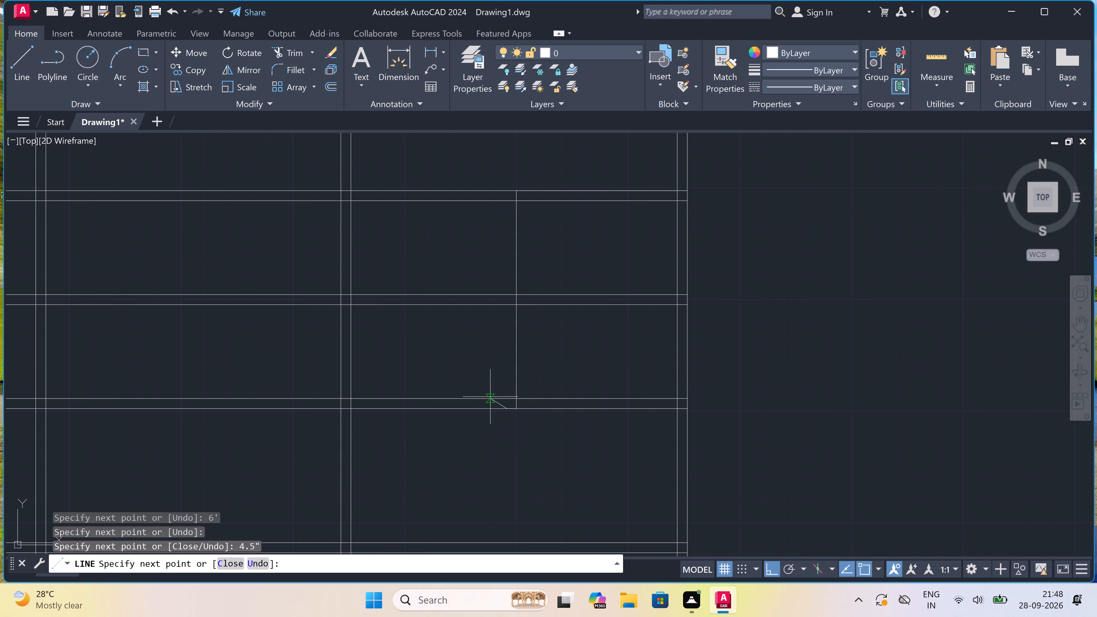
pyautogui.scroll(2, 481, 184)
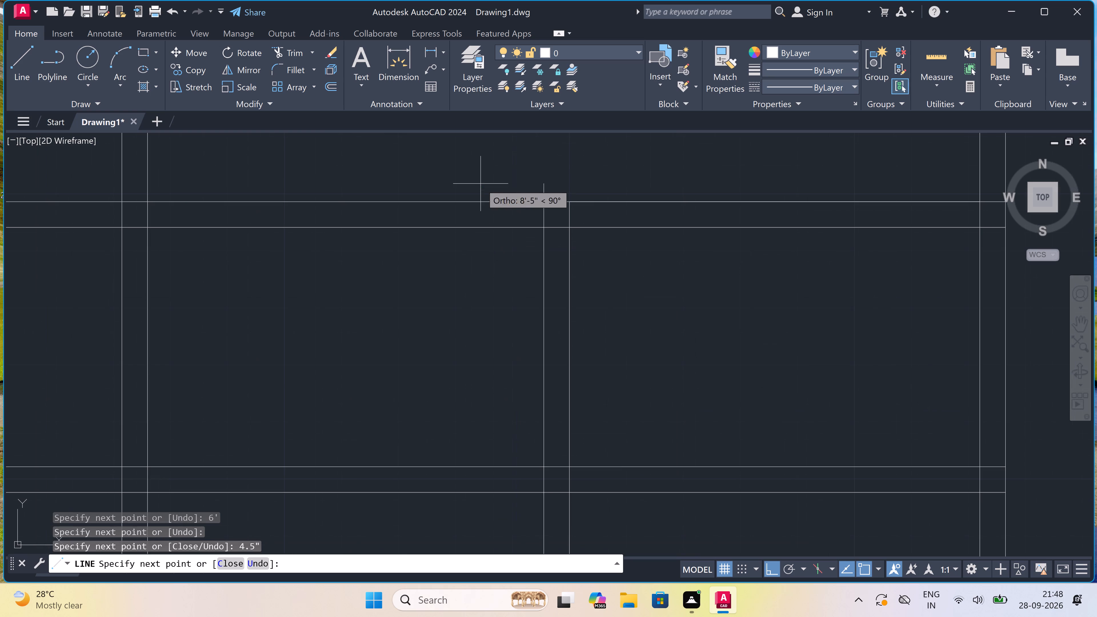
pyautogui.click(542, 203)
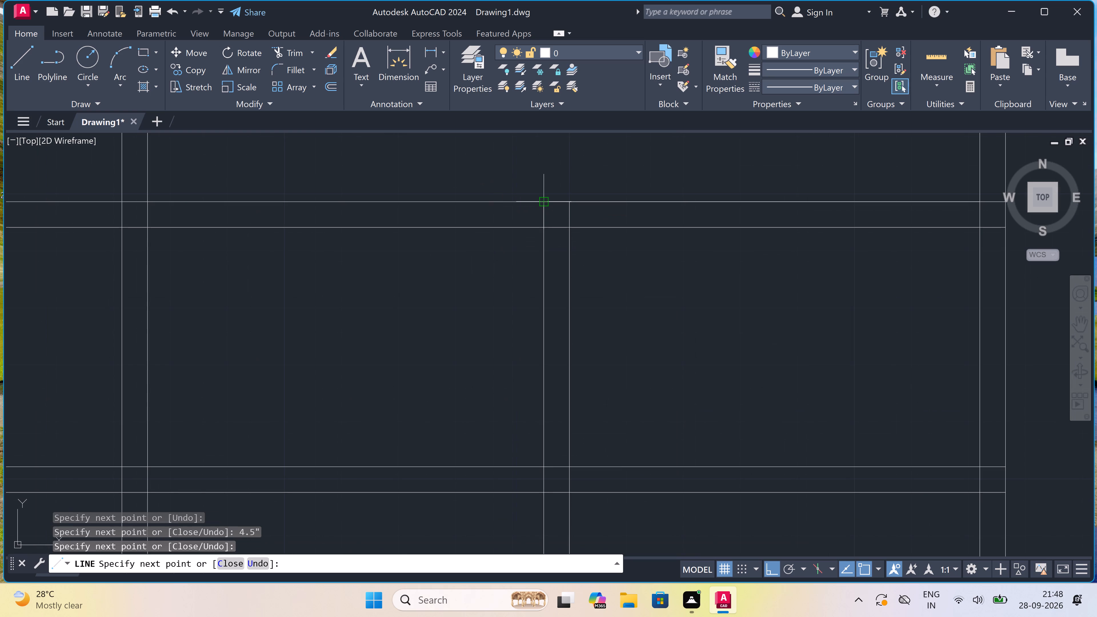
pyautogui.press('Escape')
# Draw a line 10' rightward from the left inner face along the wall below the upper narrow rows, then down across the two middle rows.
pyautogui.scroll(-4, 542, 203)
pyautogui.scroll(-2, 525, 263)
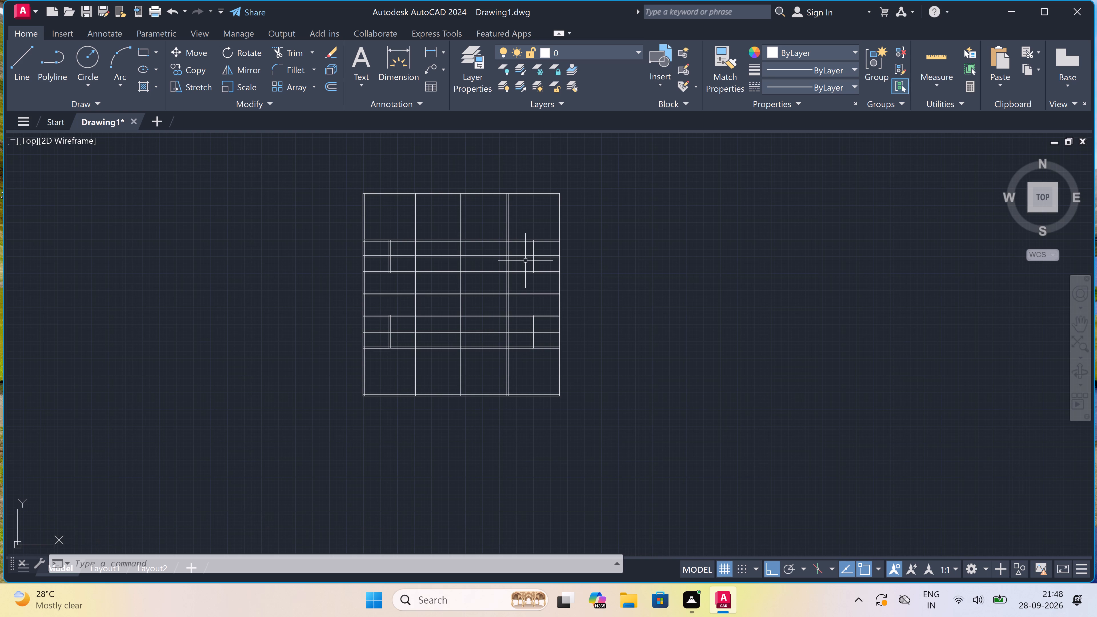
pyautogui.scroll(1, 336, 312)
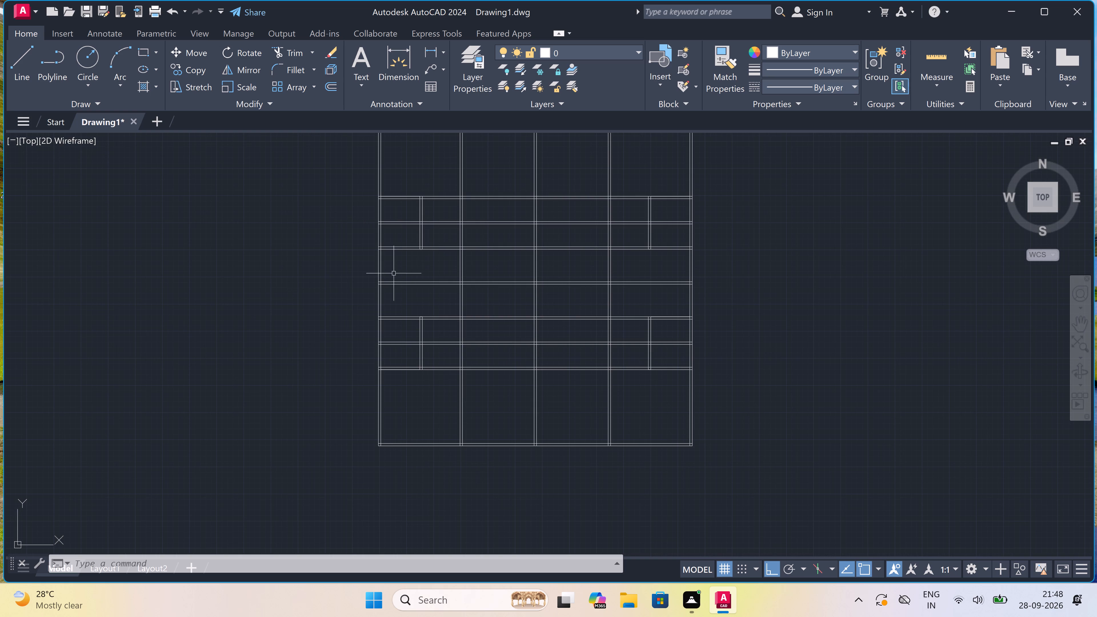
pyautogui.scroll(3, 434, 247)
pyautogui.press('l')
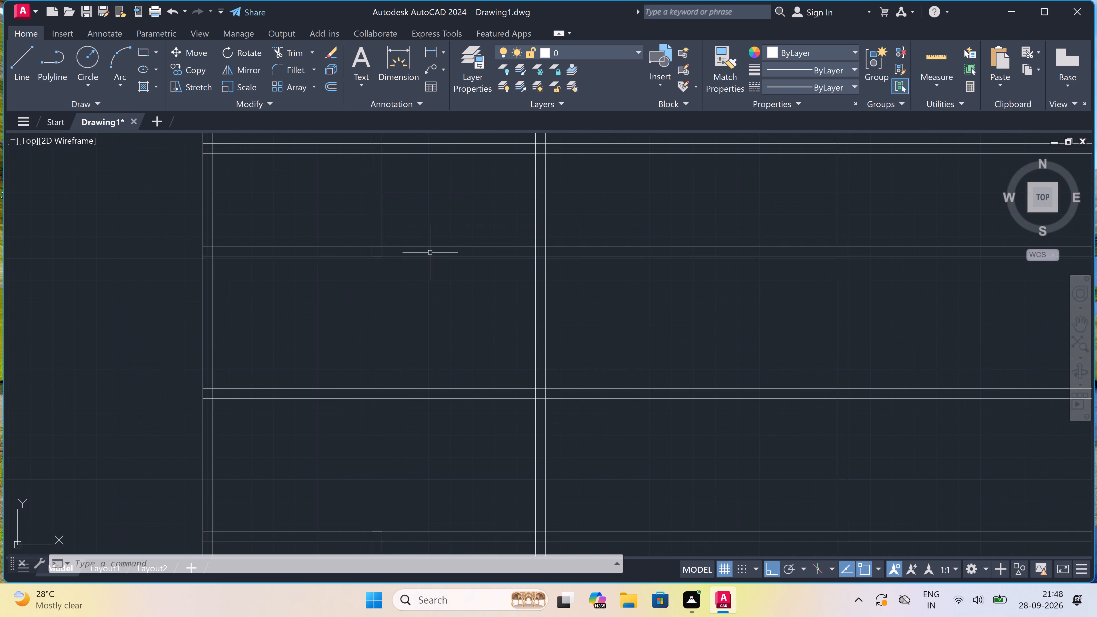
pyautogui.press('space')
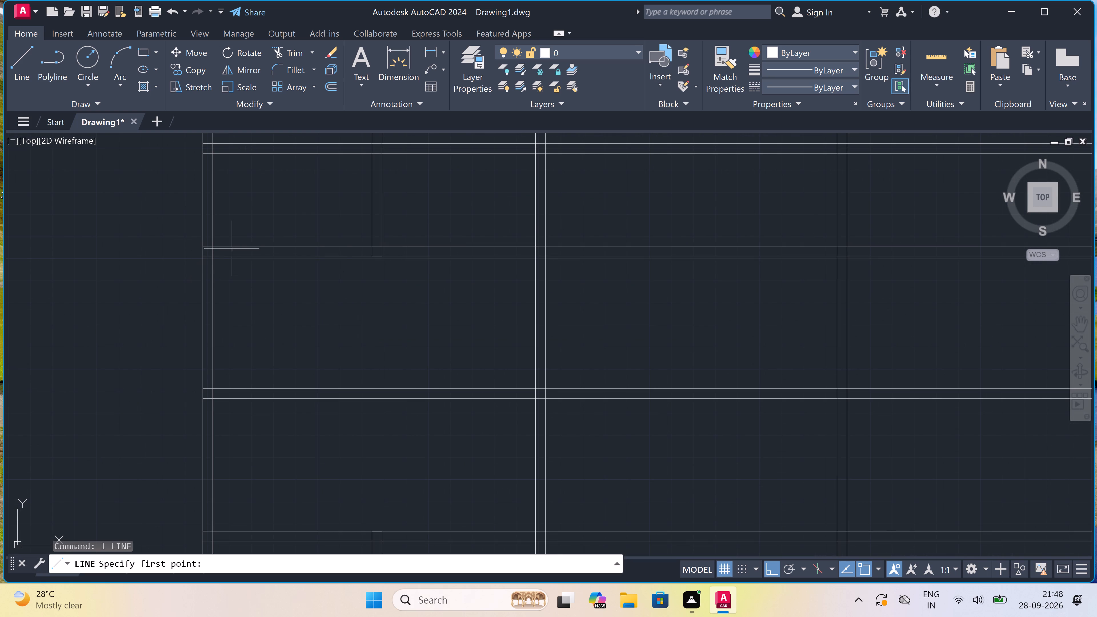
pyautogui.click(215, 255)
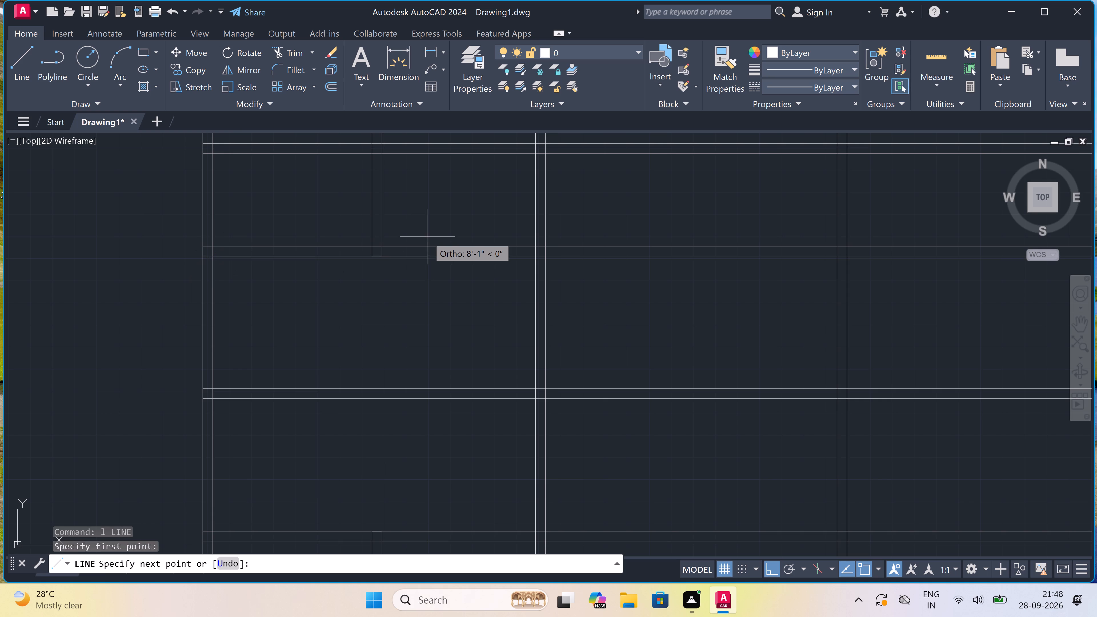
pyautogui.press('1')
pyautogui.press('0')
pyautogui.write("'")
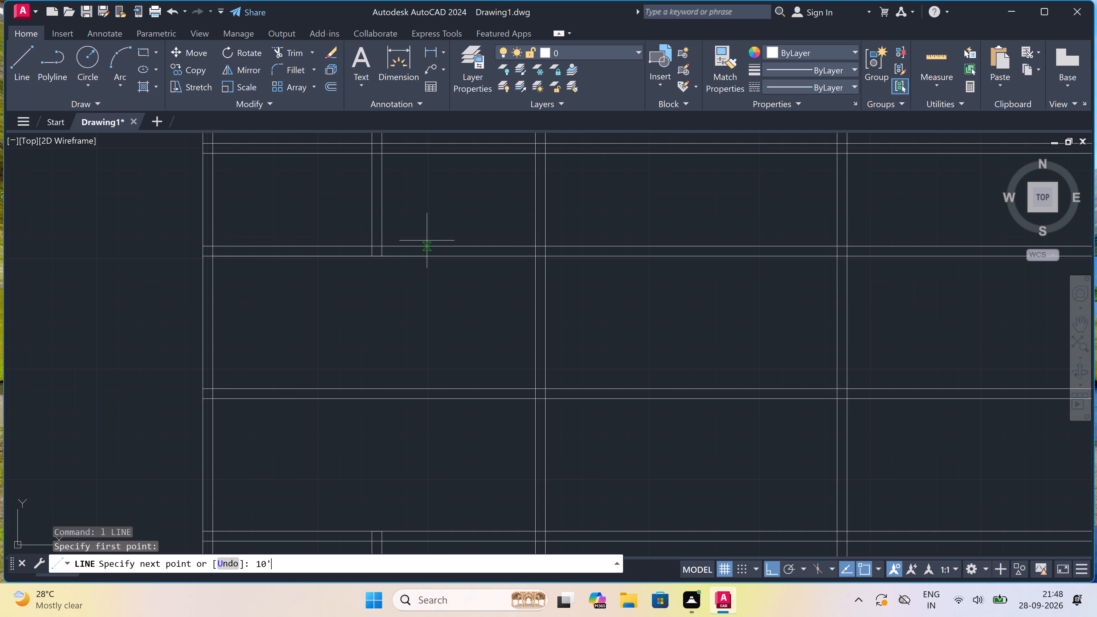
pyautogui.press('space')
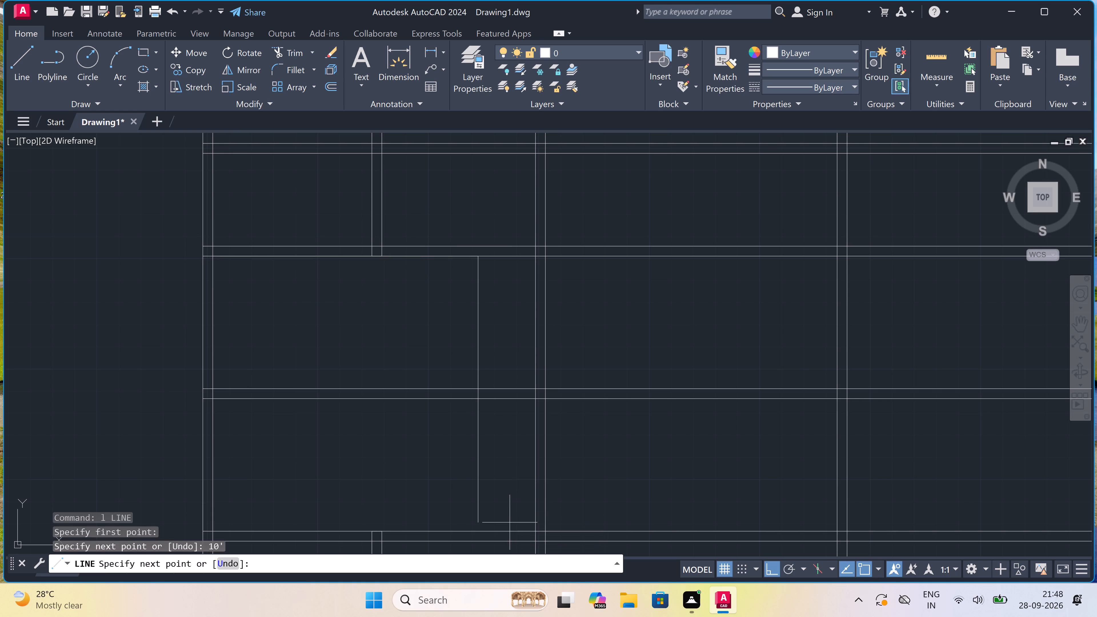
pyautogui.doubleClick(475, 542)
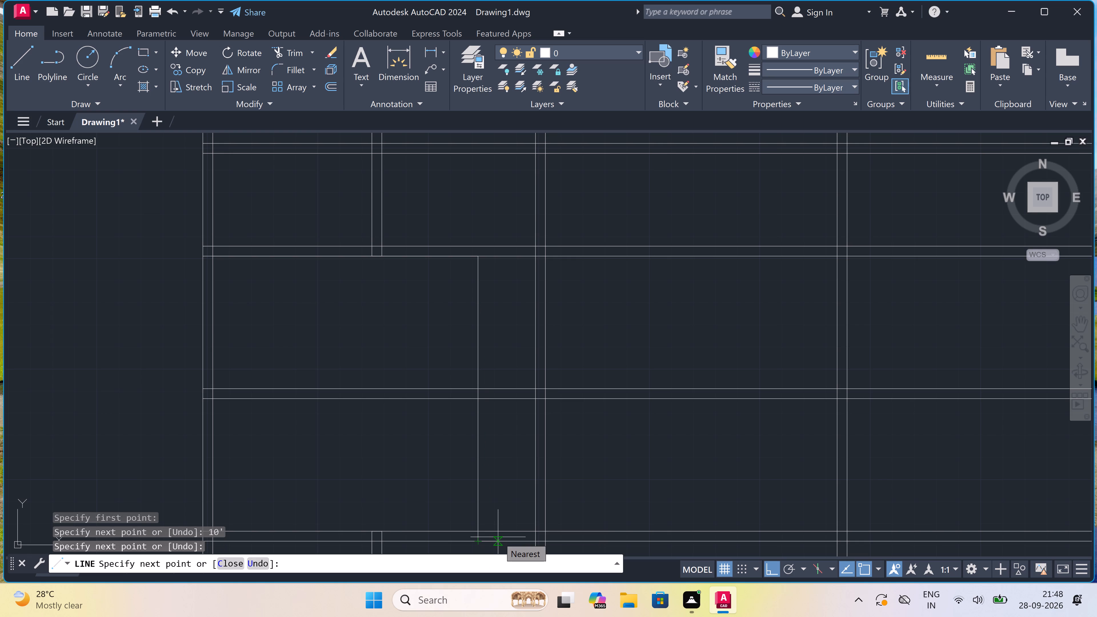
# Continue the line 4.5" rightward and back up to the upper line of the wall above the middle rows, completing the middle-left partition.
pyautogui.write('4.5"')
pyautogui.press('space')
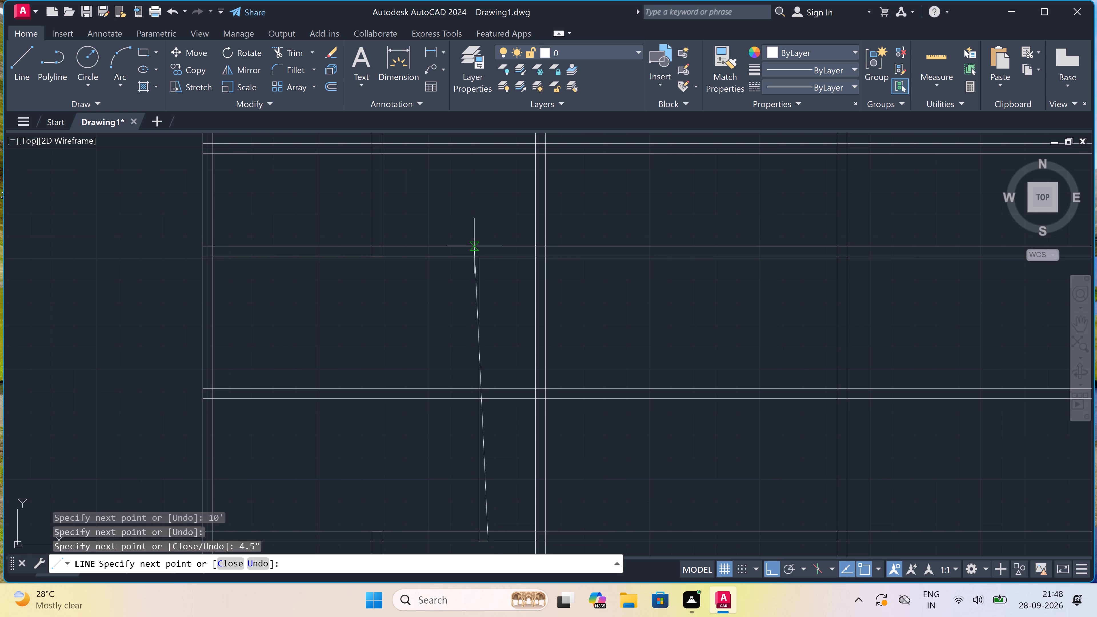
pyautogui.doubleClick(485, 246)
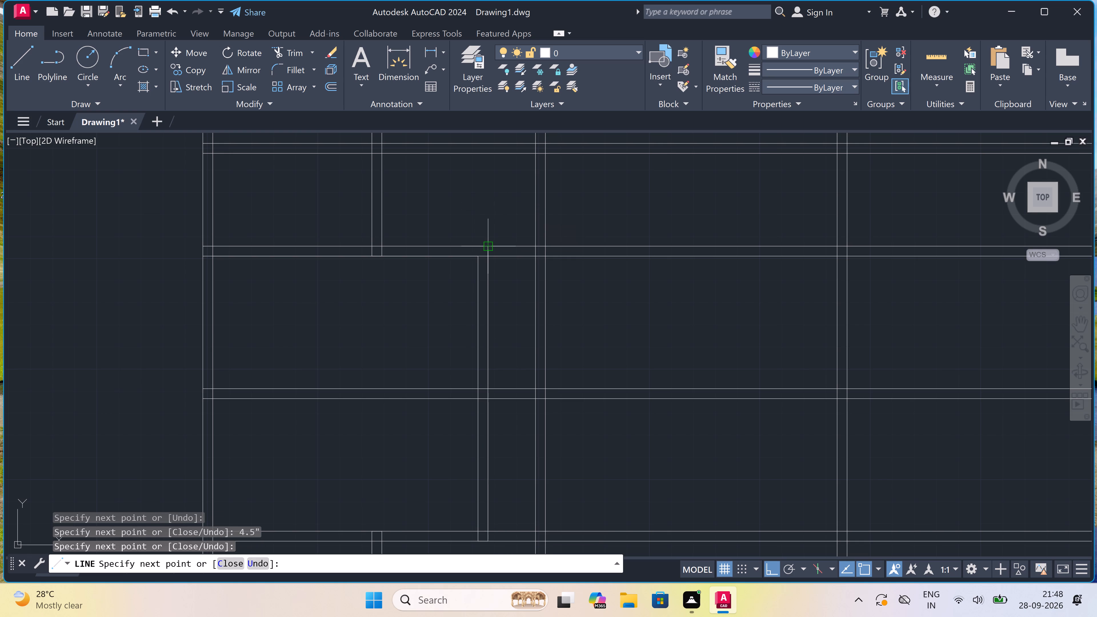
pyautogui.press('Escape')
# Draw a line 10' leftward from the right outer wall's inner face atop the two middle rows, then down across both rows.
pyautogui.scroll(-4, 485, 246)
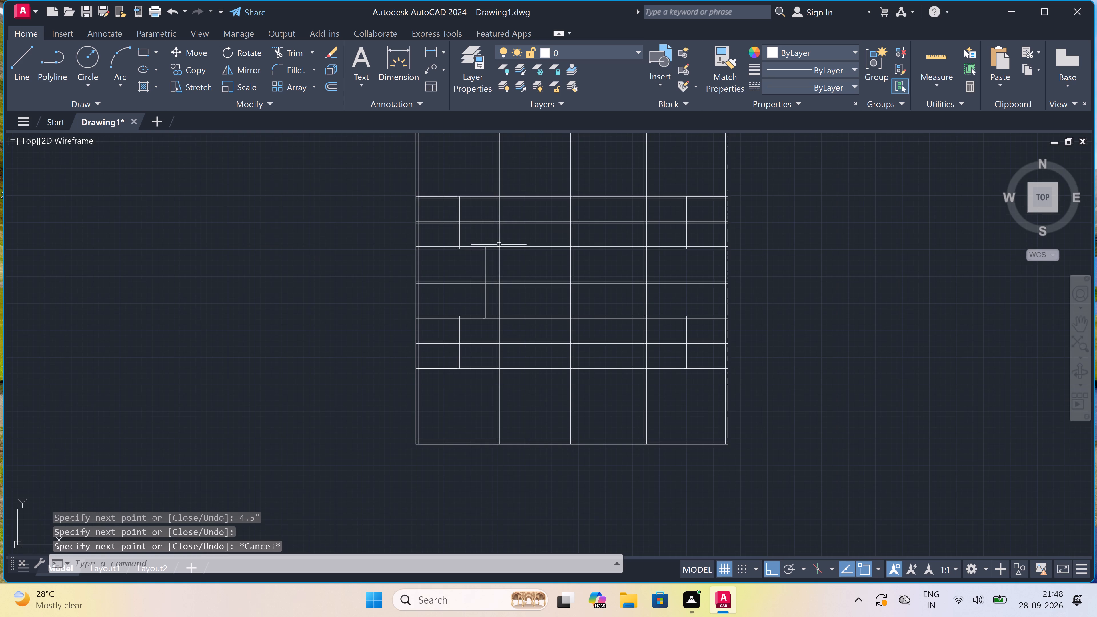
pyautogui.scroll(2, 691, 240)
pyautogui.press('space')
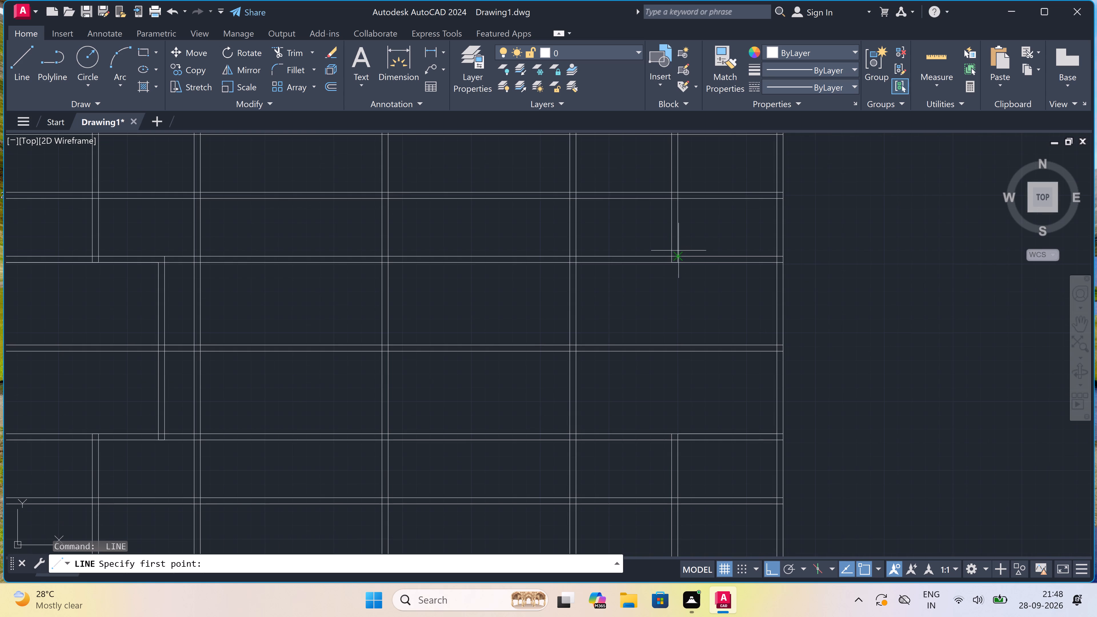
pyautogui.click(773, 261)
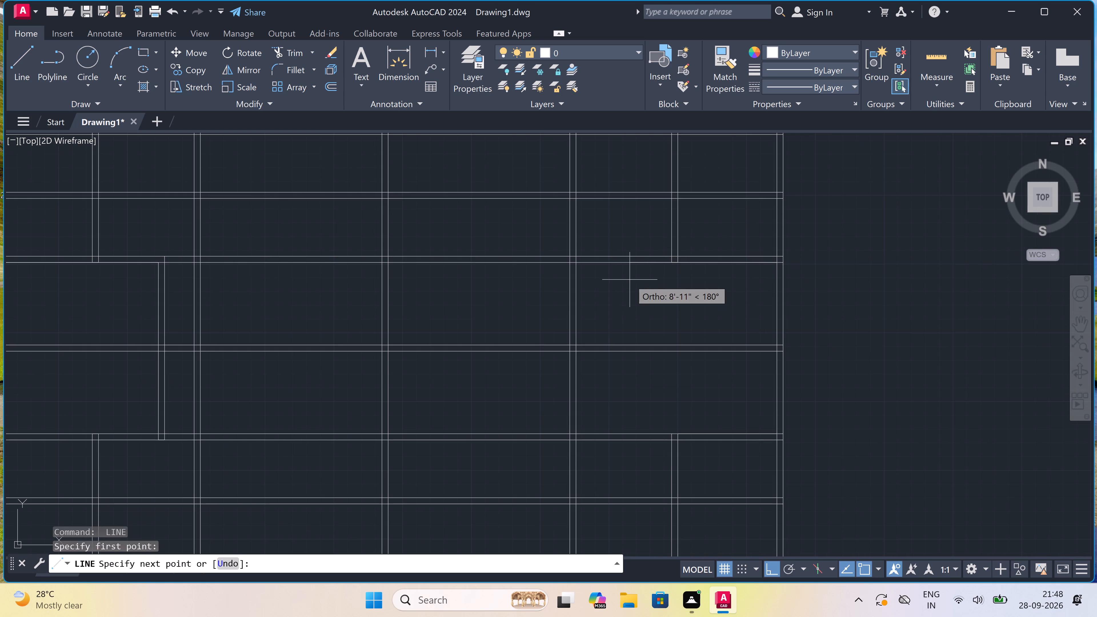
pyautogui.write("10'")
pyautogui.press('space')
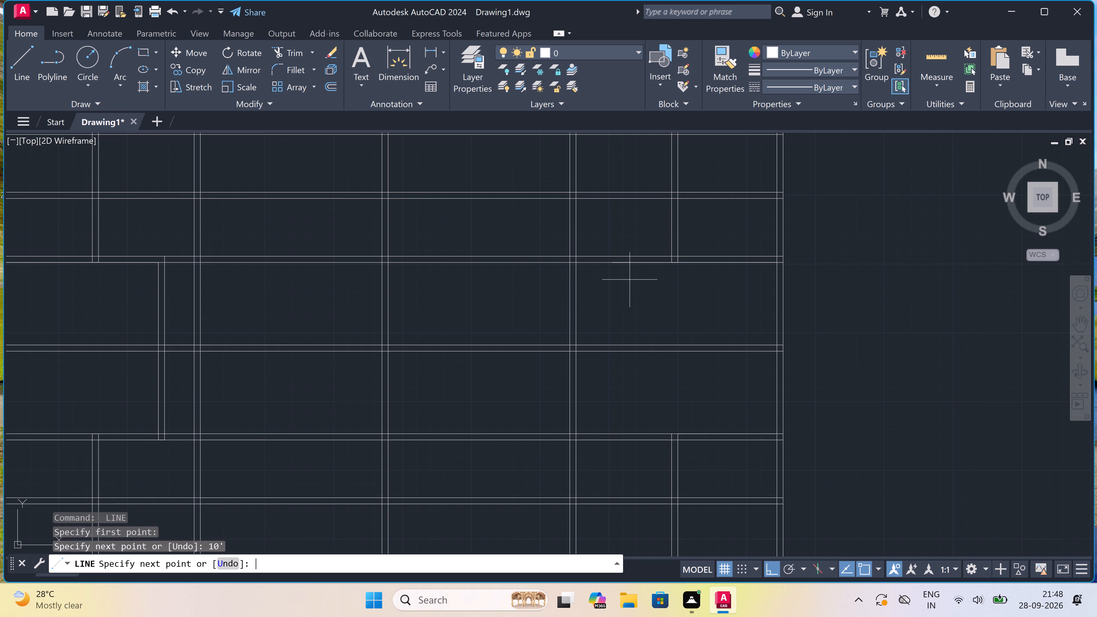
pyautogui.click(612, 440)
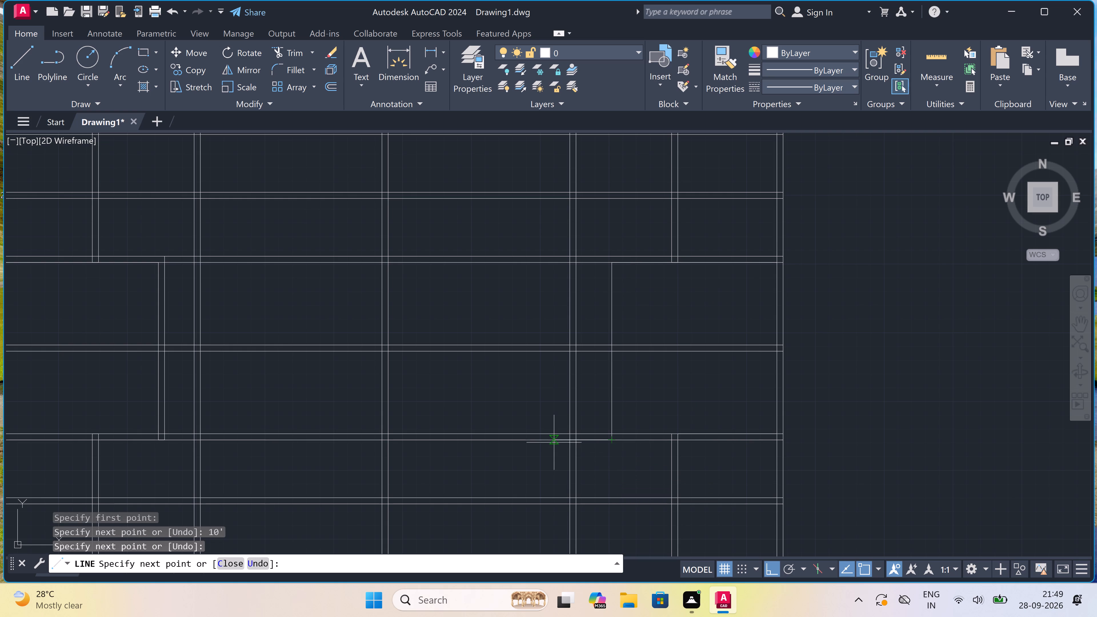
# Continue the line 4.5" leftward and back up to the upper line of the wall above the middle rows, completing the middle-right partition.
pyautogui.write('4.')
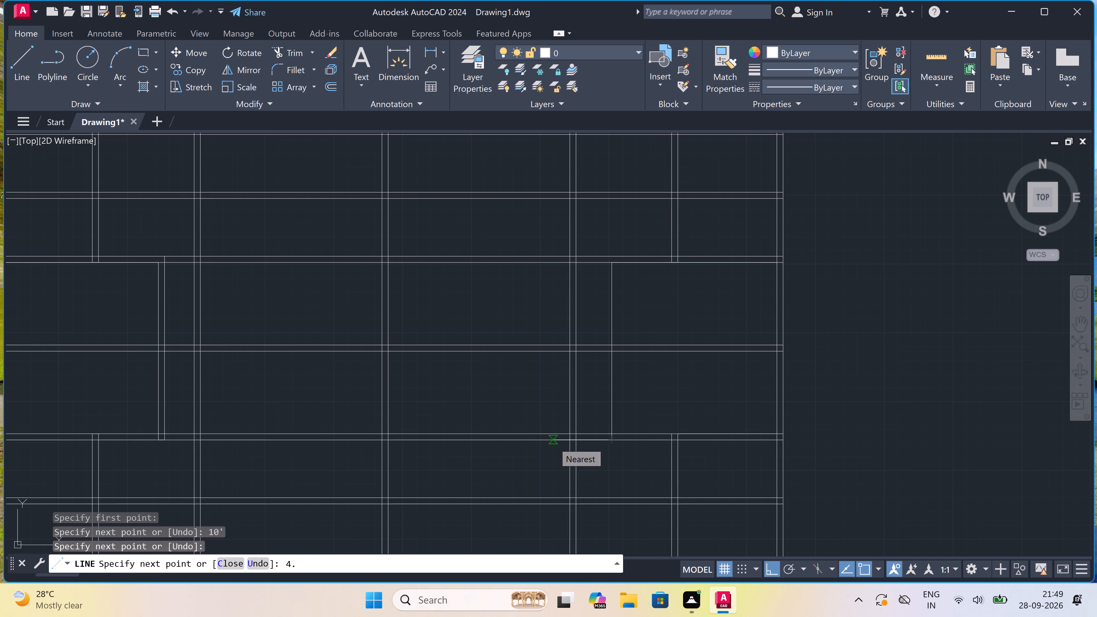
pyautogui.press('5')
pyautogui.hotkey('shift', '"')
pyautogui.press('space')
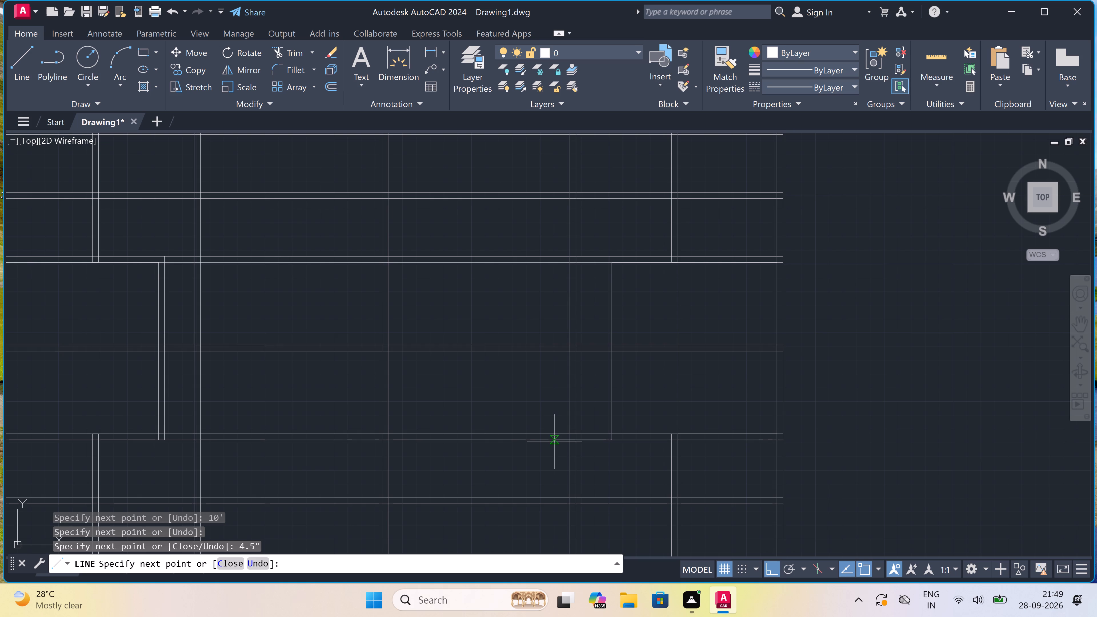
pyautogui.scroll(3, 604, 253)
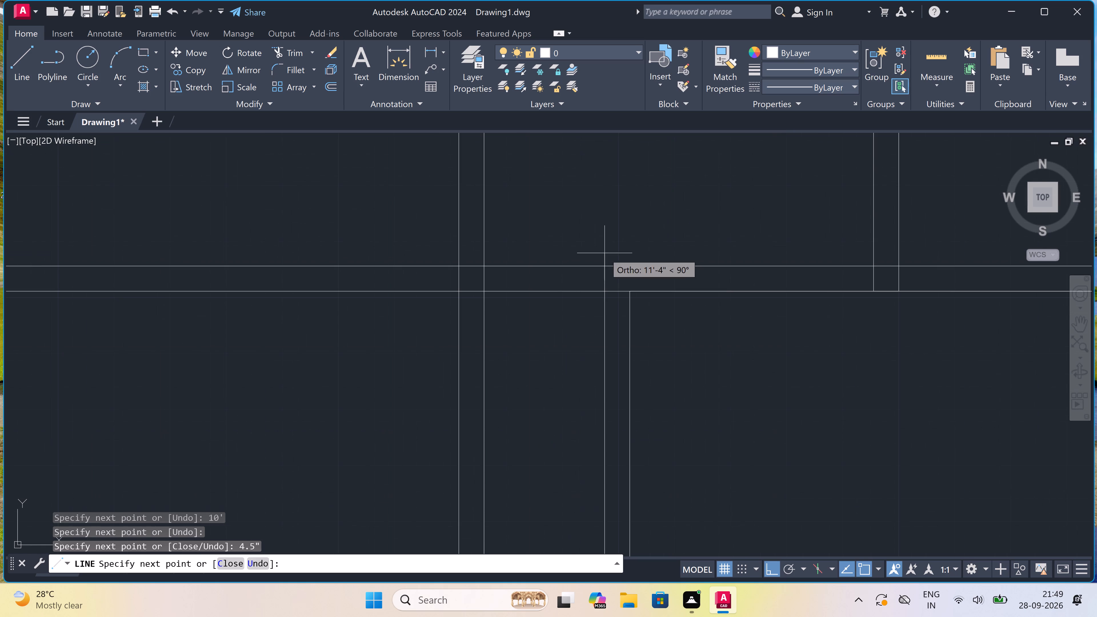
pyautogui.click(601, 271)
pyautogui.press('Escape')
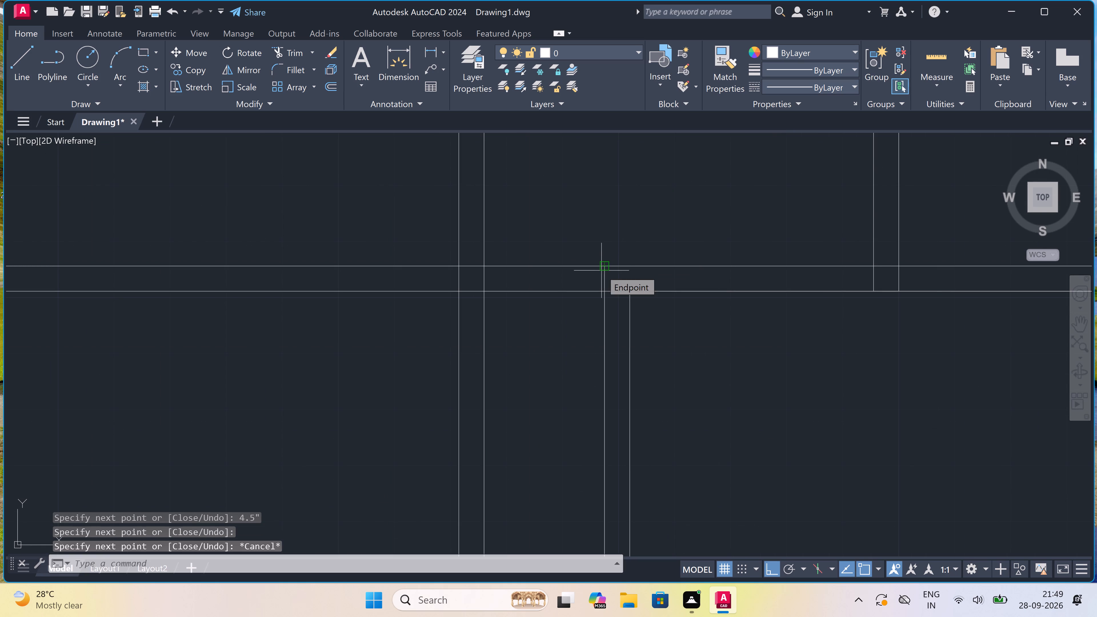
# Trim the overlapping inner wall line ends at the outer walls' upper-left corner so the inner faces meet cleanly.
pyautogui.scroll(-3, 588, 267)
pyautogui.scroll(-3, 554, 272)
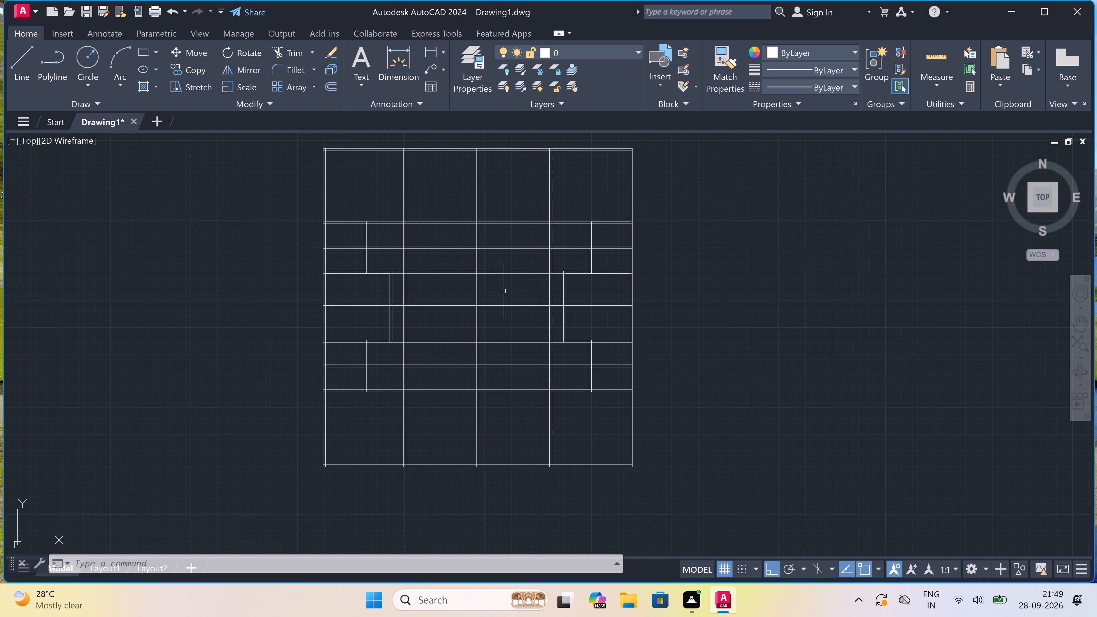
pyautogui.scroll(-1, 502, 289)
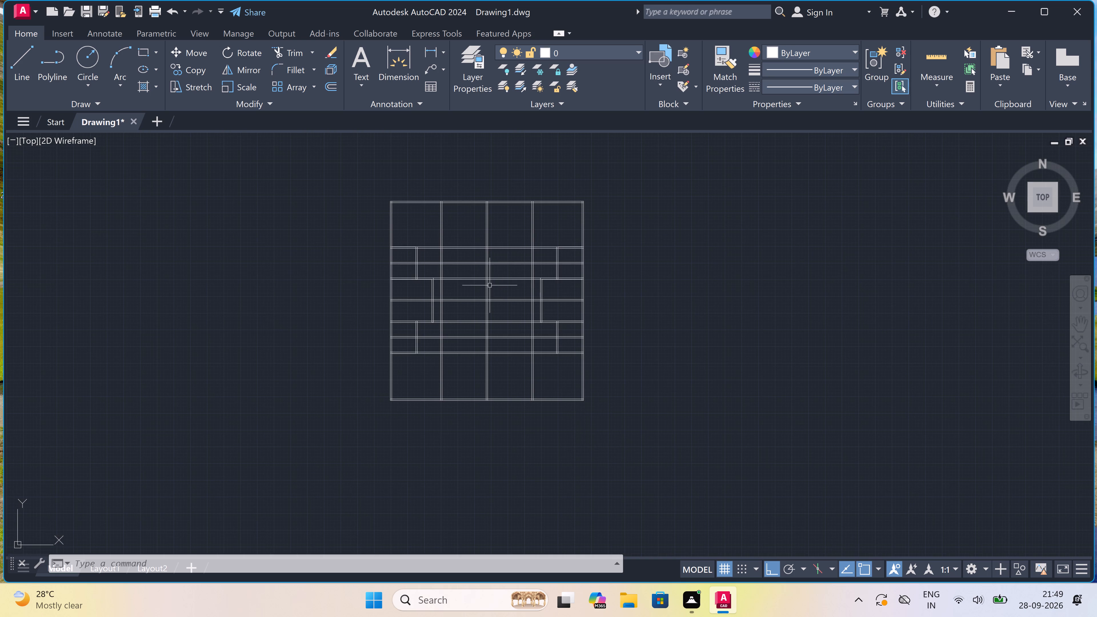
pyautogui.scroll(3, 400, 208)
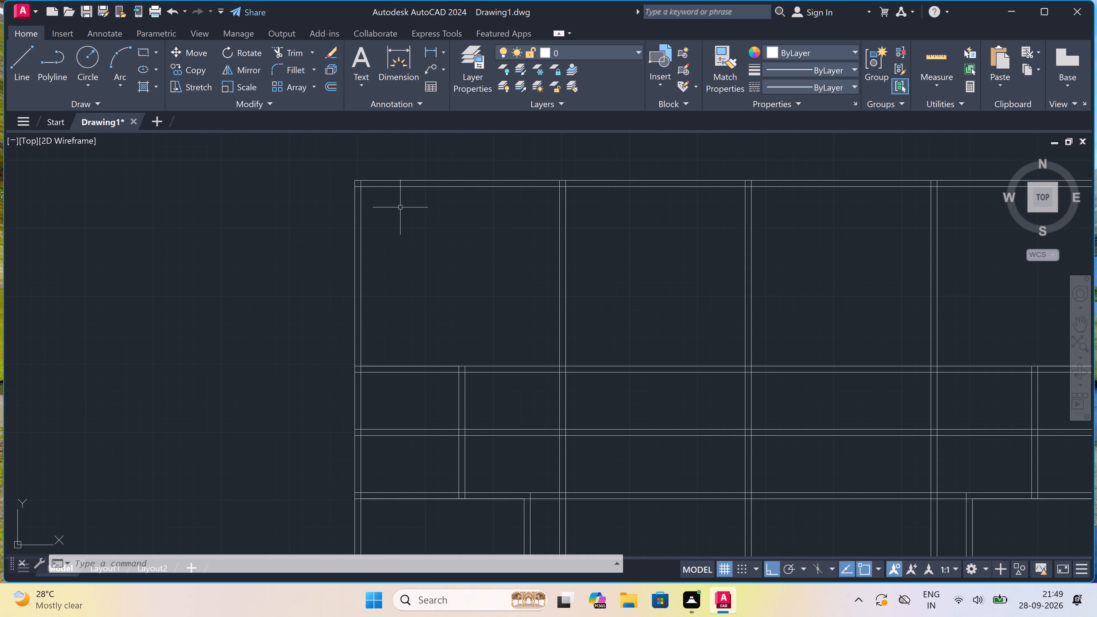
pyautogui.write('tr')
pyautogui.press('space')
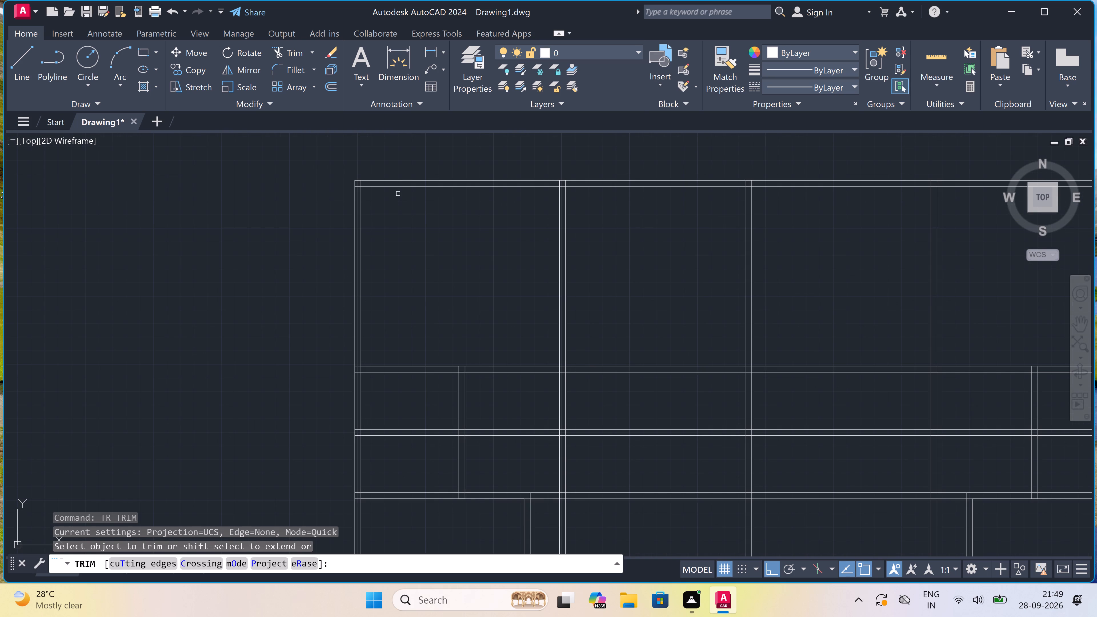
pyautogui.scroll(2, 352, 187)
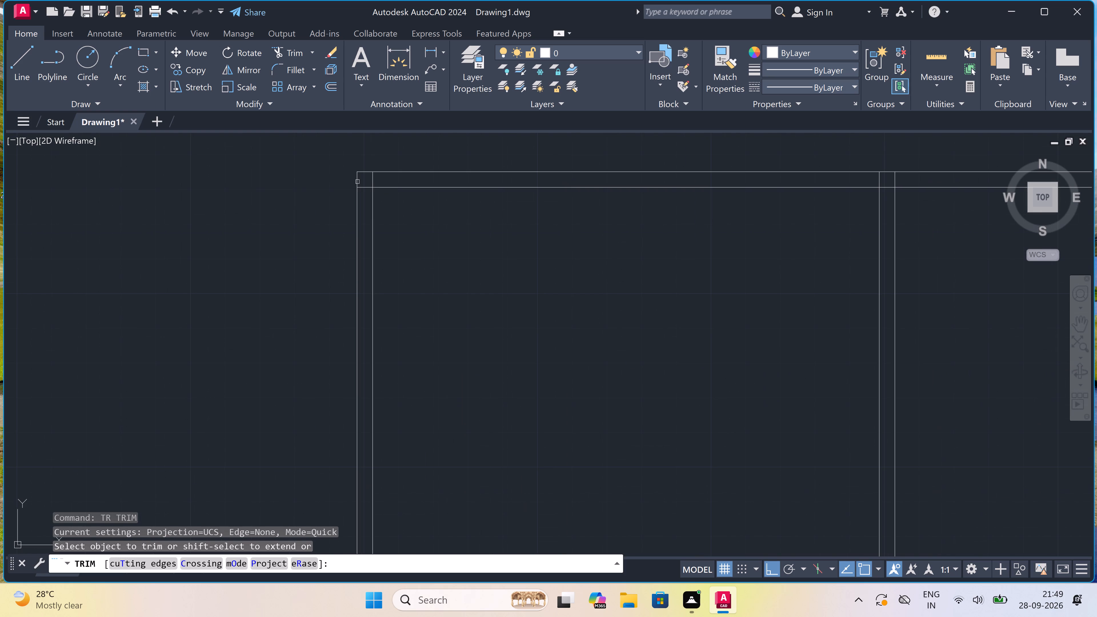
pyautogui.scroll(3, 364, 179)
pyautogui.click(364, 179)
pyautogui.click(356, 251)
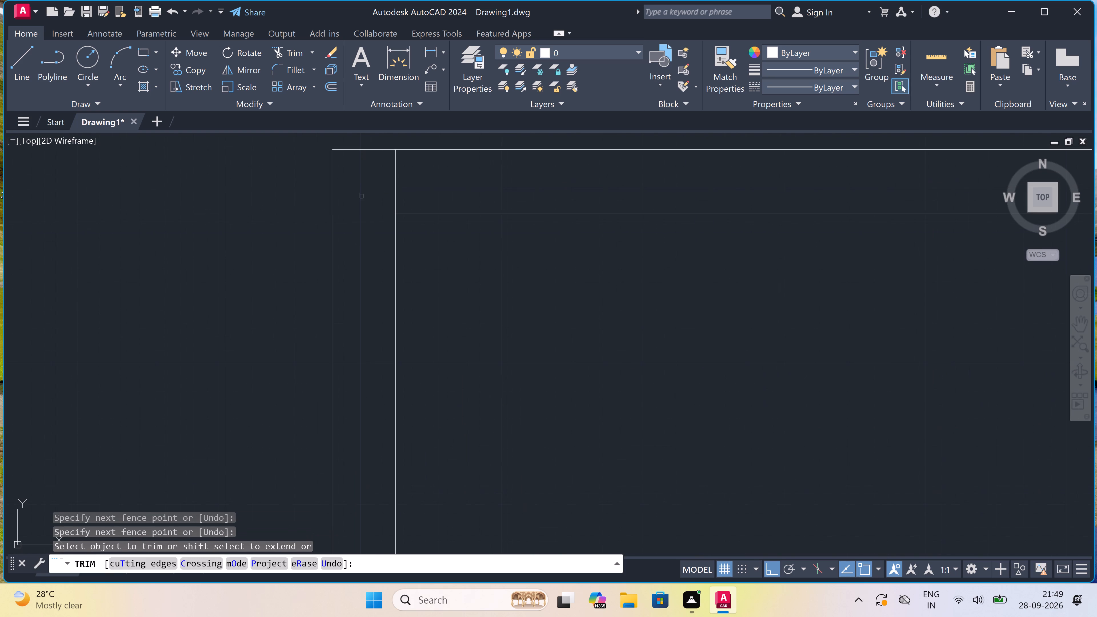
pyautogui.click(373, 174)
pyautogui.doubleClick(449, 173)
pyautogui.scroll(-5, 449, 171)
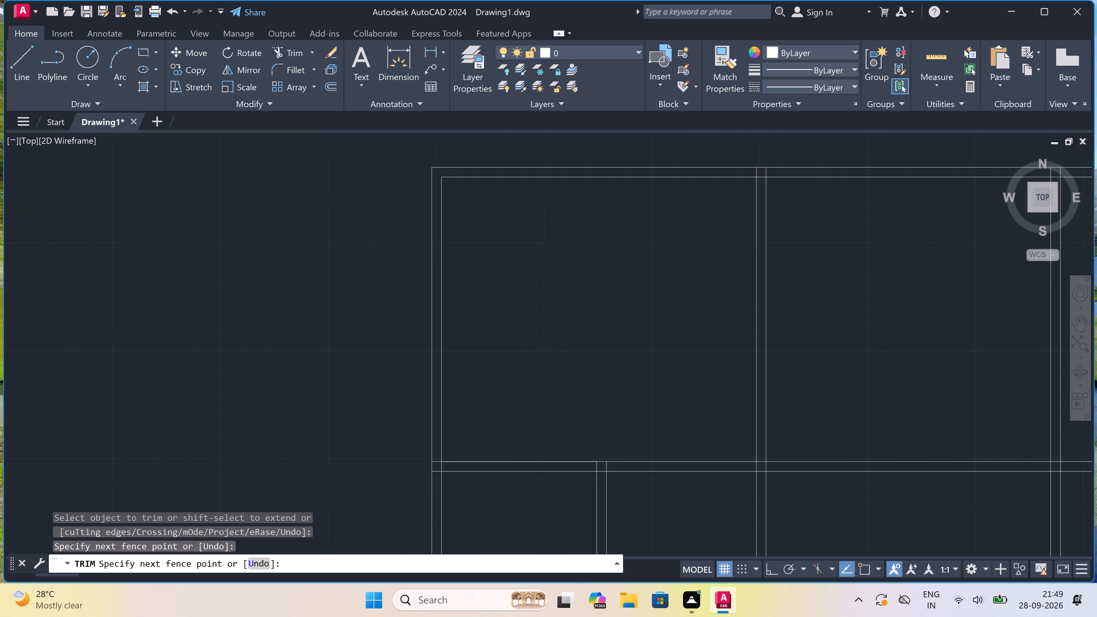
pyautogui.scroll(3, 429, 187)
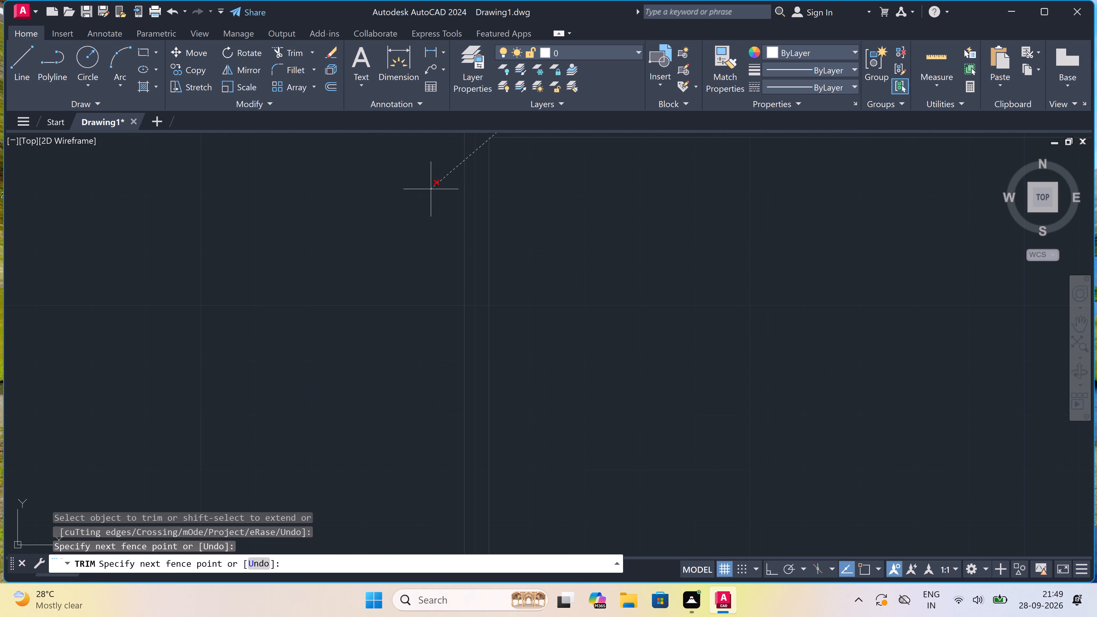
pyautogui.scroll(-4, 463, 256)
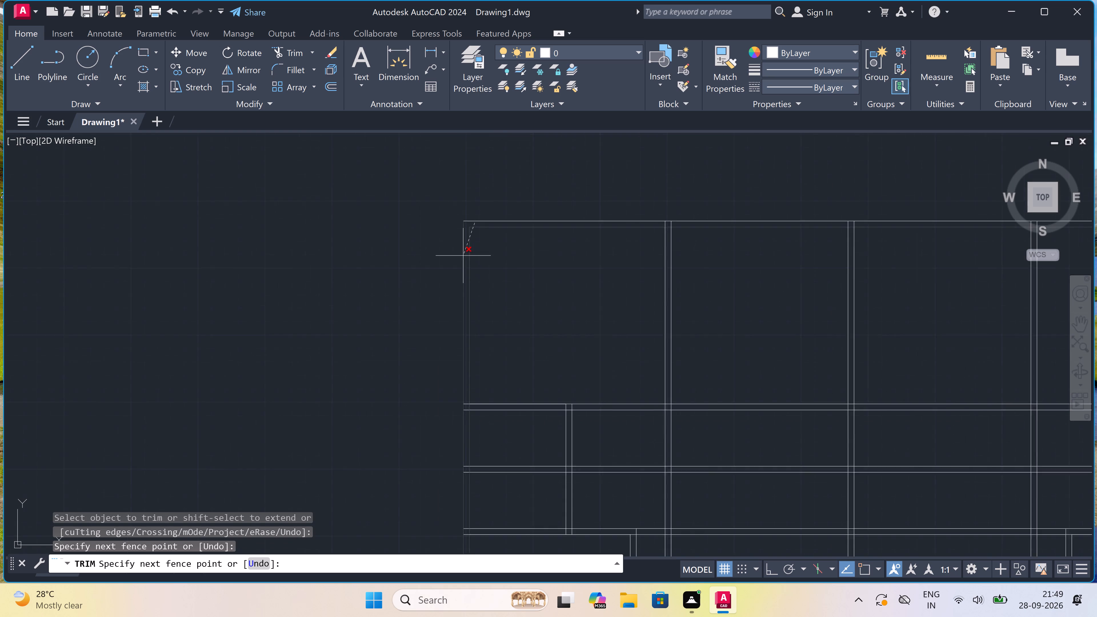
pyautogui.scroll(4, 463, 232)
pyautogui.scroll(3, 469, 257)
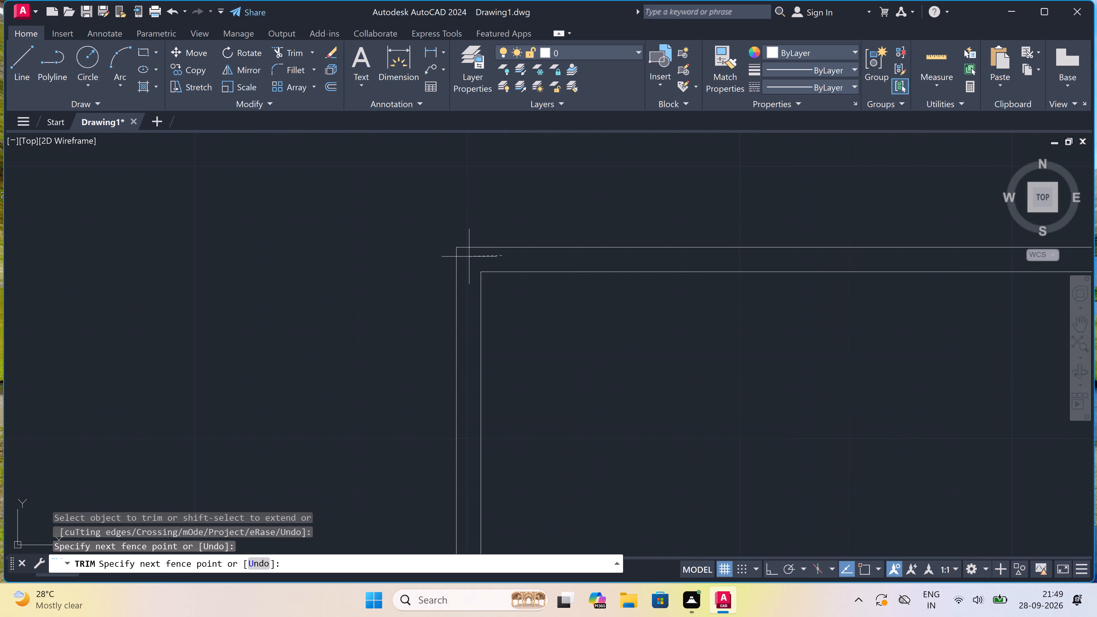
pyautogui.click(469, 256)
# Trim the left outer wall's junctions with the walls above and between the upper narrow rows, opening the inner face at both.
pyautogui.scroll(-8, 469, 255)
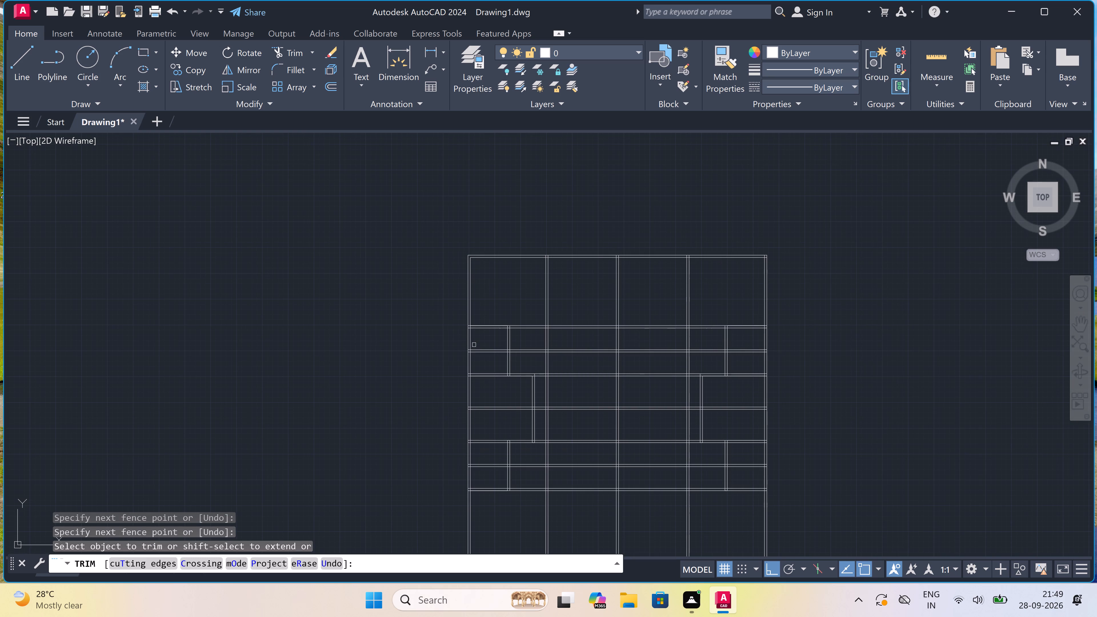
pyautogui.scroll(3, 469, 341)
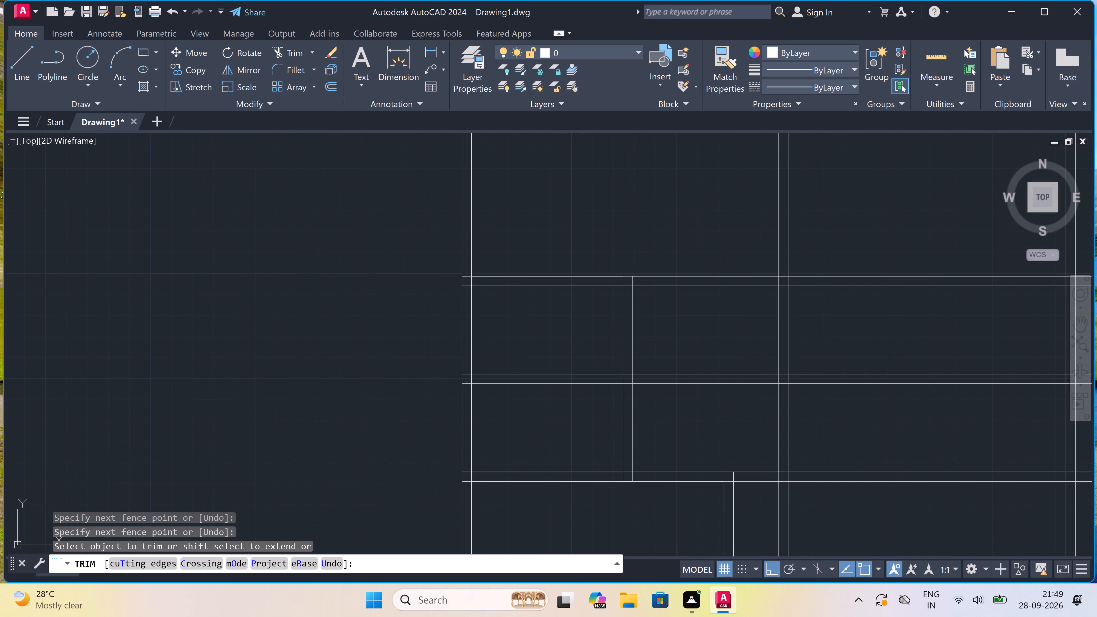
pyautogui.scroll(2, 459, 301)
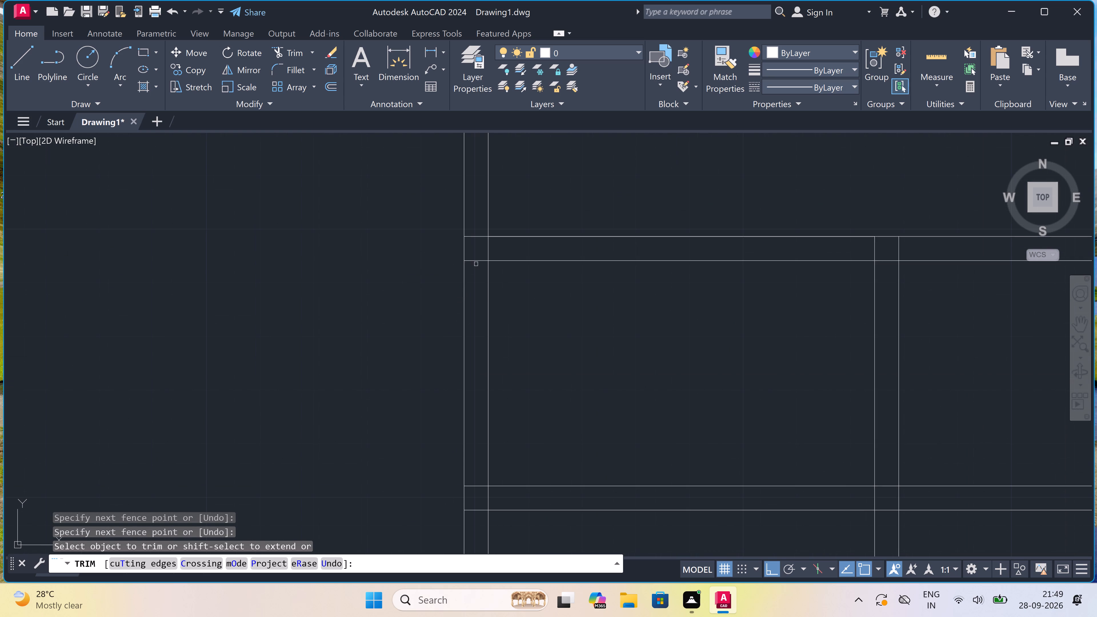
pyautogui.click(476, 223)
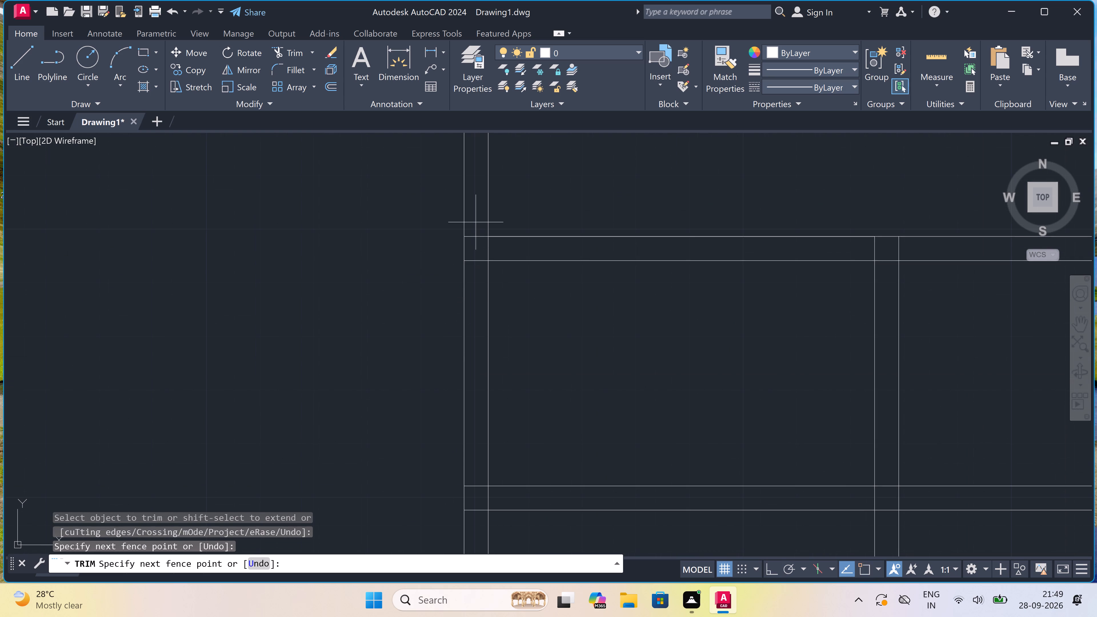
pyautogui.click(475, 514)
pyautogui.click(478, 504)
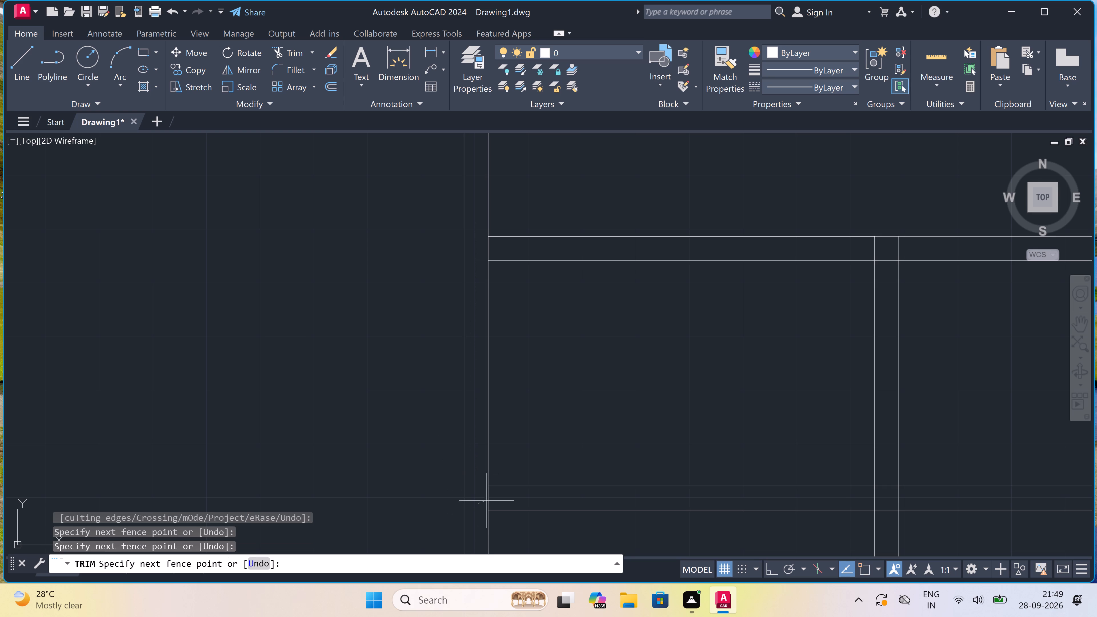
pyautogui.click(489, 501)
pyautogui.click(485, 257)
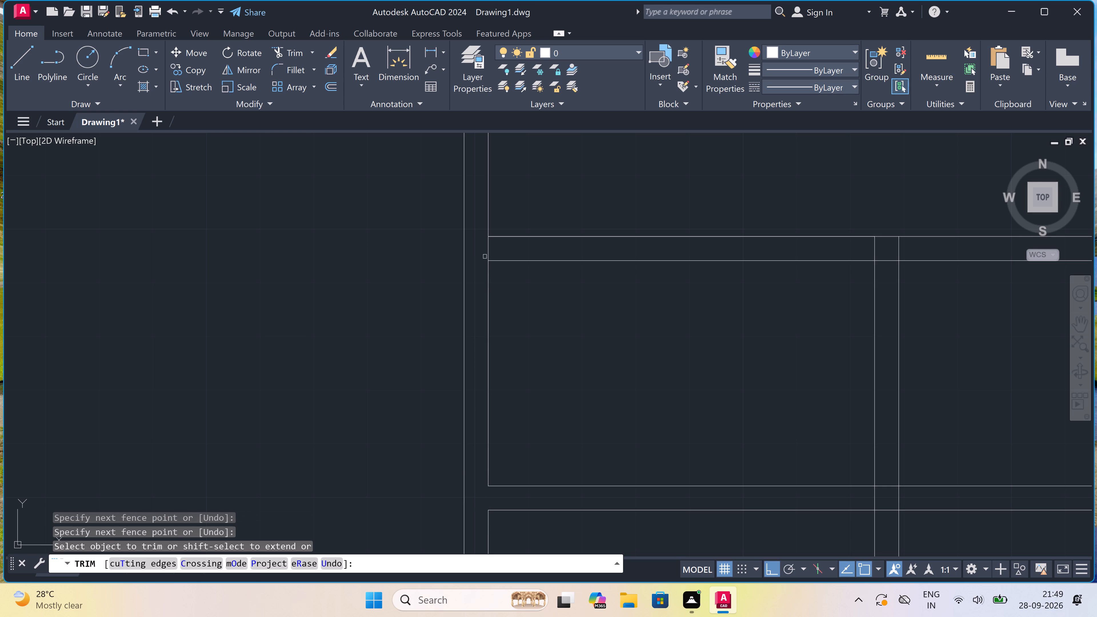
pyautogui.click(497, 252)
pyautogui.scroll(-2, 470, 269)
# Trim away both lines of the wall between the upper narrow rows, from the upper-left partition to the first full-height interior wall.
pyautogui.scroll(-2, 470, 269)
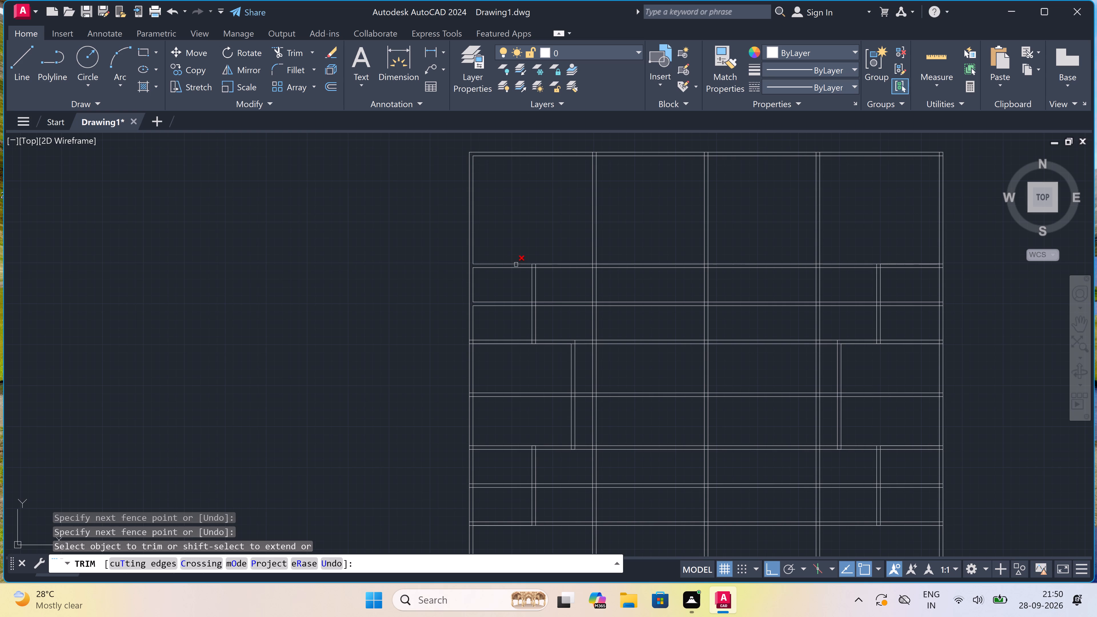
pyautogui.click(550, 305)
pyautogui.click(551, 302)
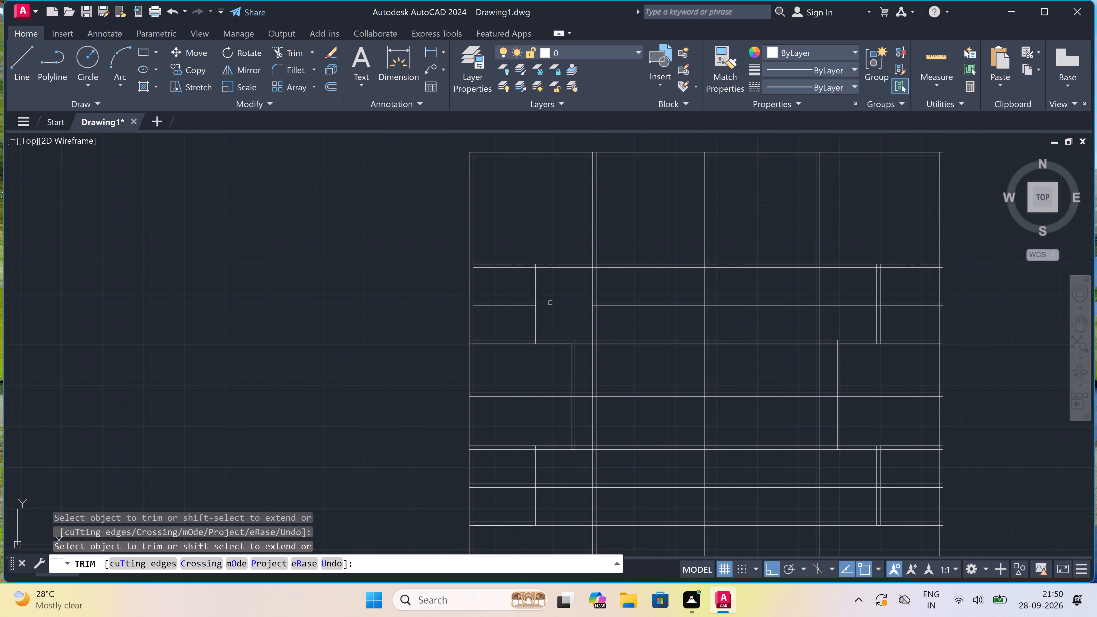
# Trim the overlapping lines where the wall between the upper narrow rows meets the upper-left partition, leaving its far face continuous.
pyautogui.scroll(3, 527, 306)
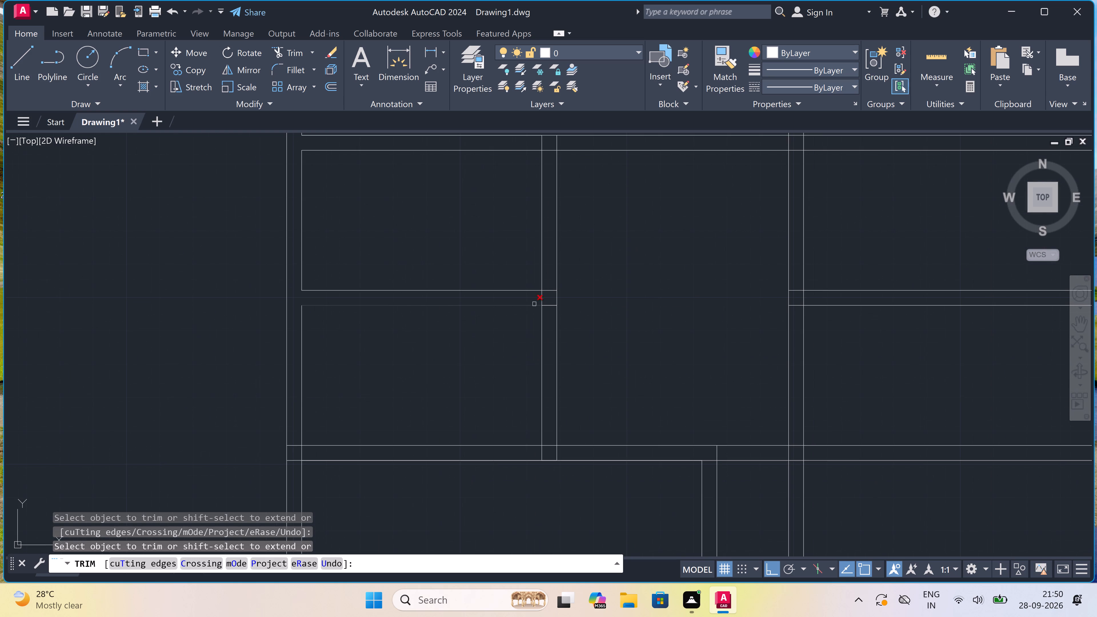
pyautogui.scroll(1, 543, 300)
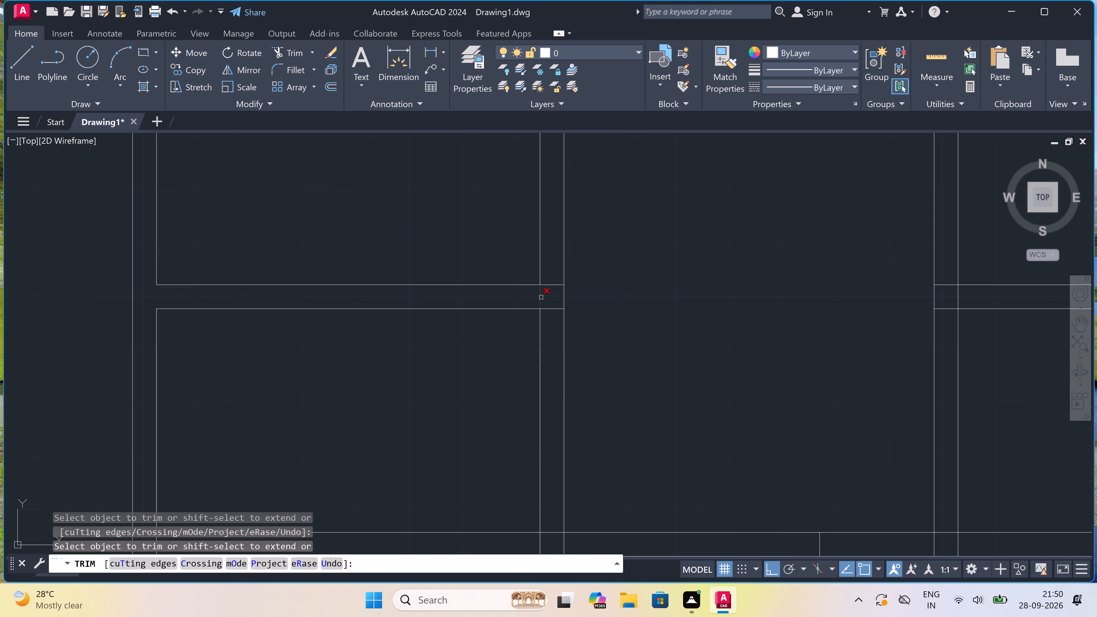
pyautogui.click(541, 297)
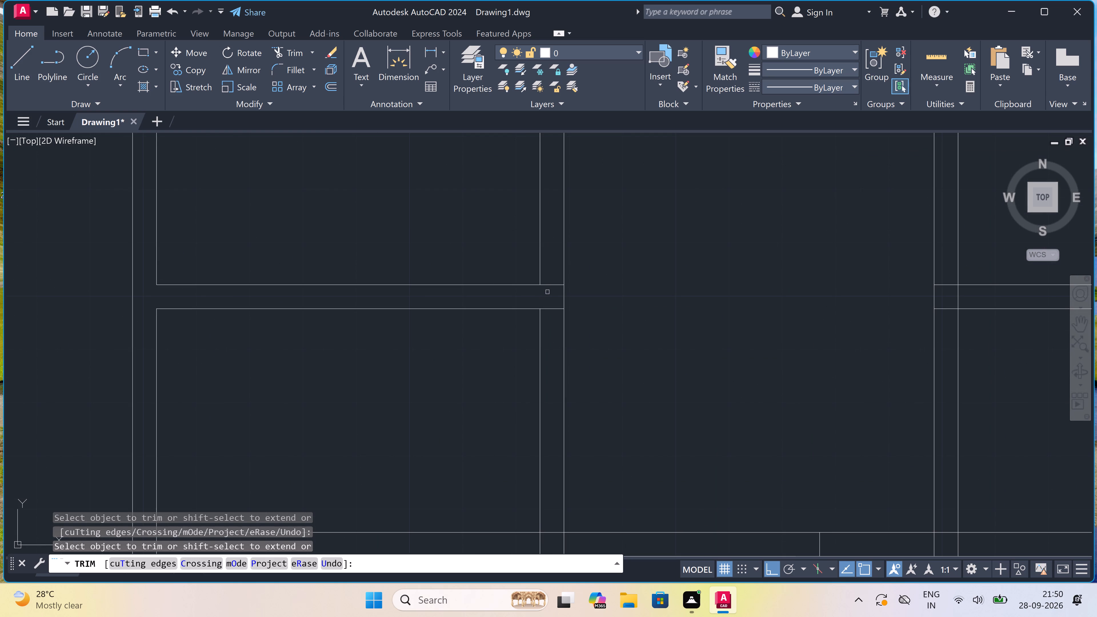
pyautogui.click(554, 293)
pyautogui.click(558, 323)
pyautogui.scroll(-2, 556, 324)
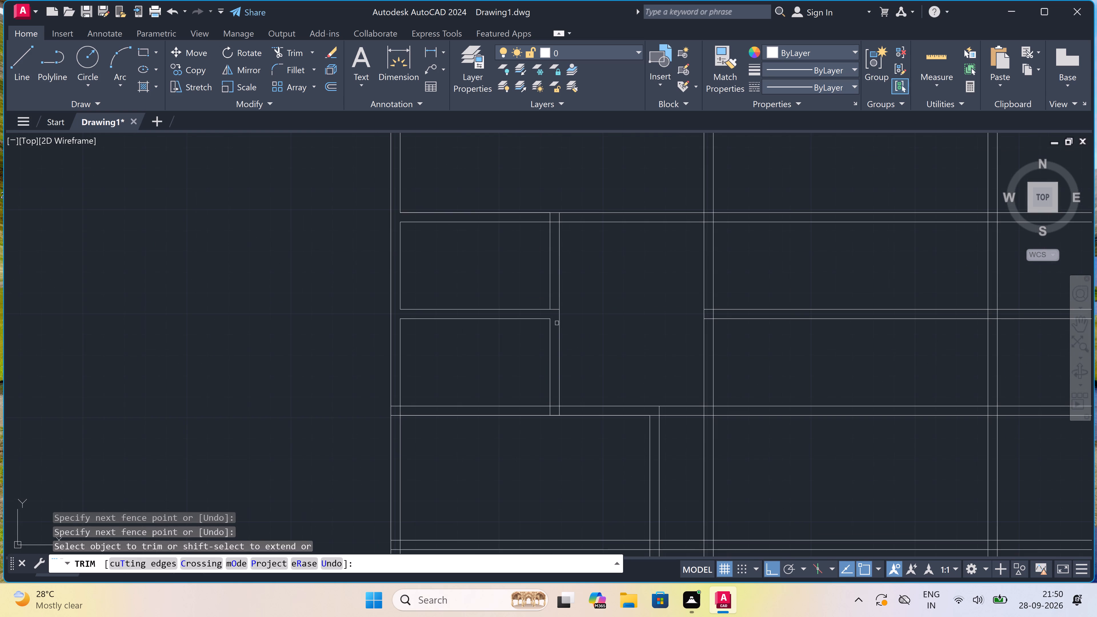
pyautogui.scroll(3, 555, 309)
pyautogui.click(554, 309)
pyautogui.scroll(-3, 554, 309)
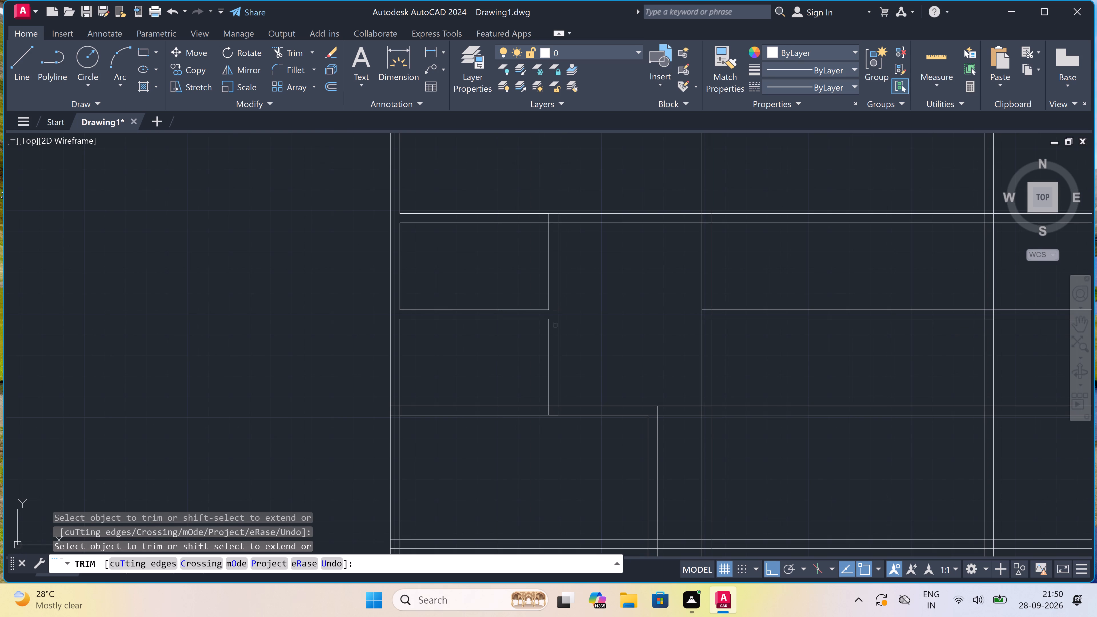
# Trim the wall below the upper narrow rows where it meets the left outer wall and the upper-left partition.
pyautogui.scroll(2, 547, 412)
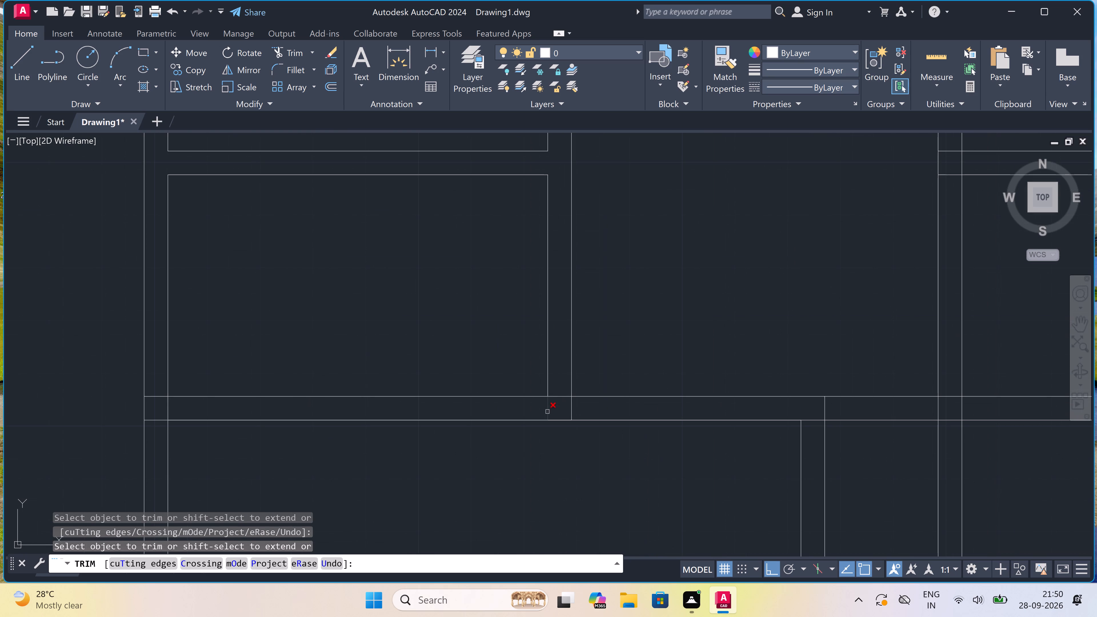
pyautogui.click(550, 408)
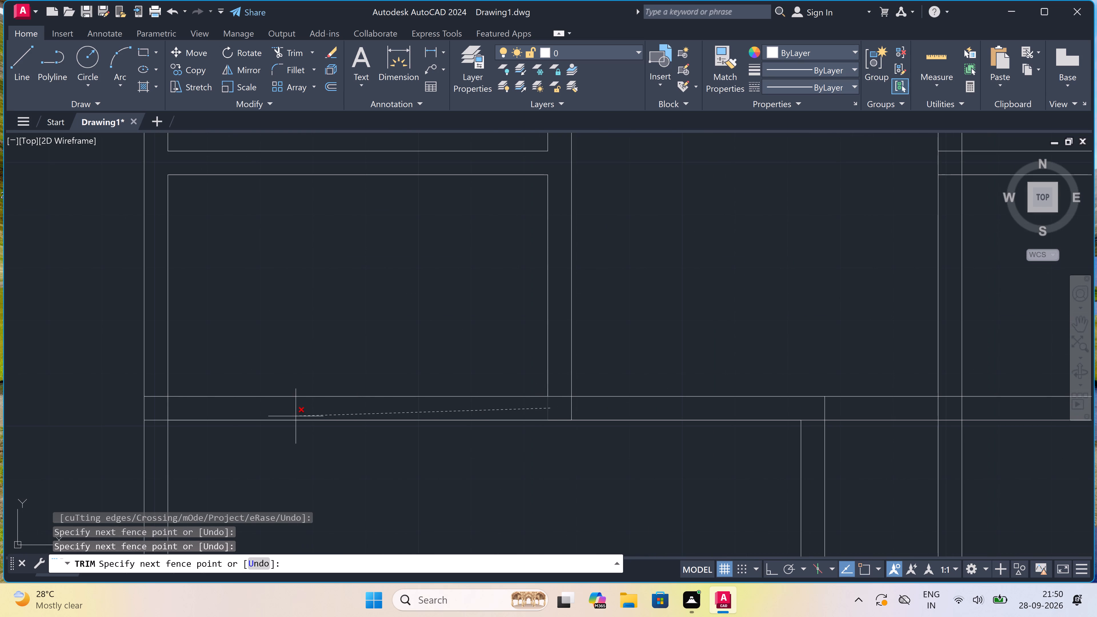
pyautogui.click(167, 410)
pyautogui.click(160, 392)
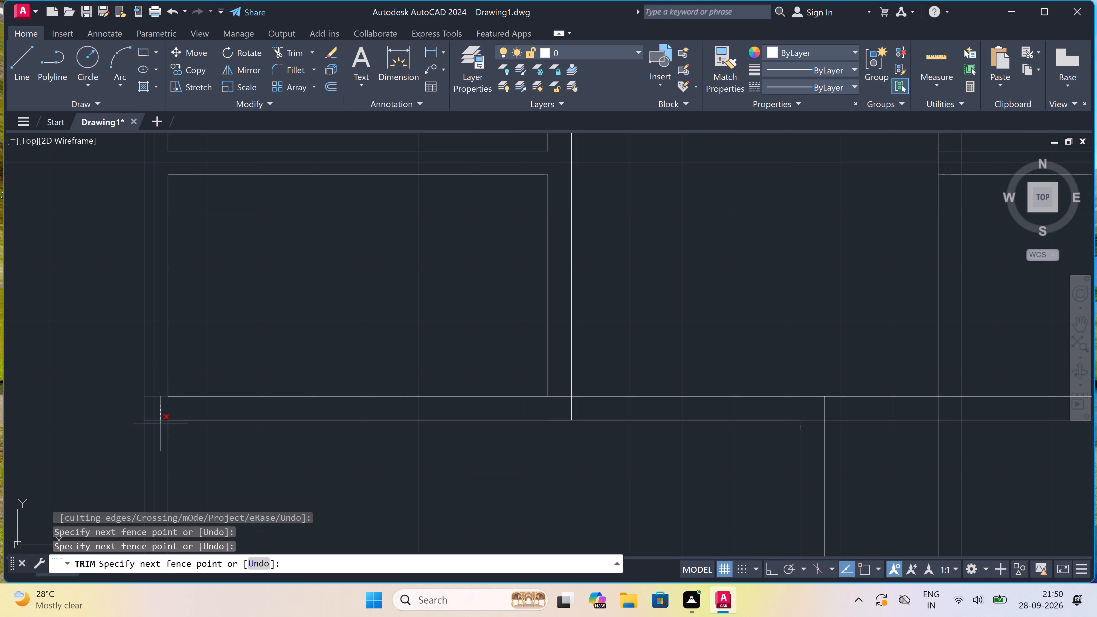
pyautogui.click(164, 431)
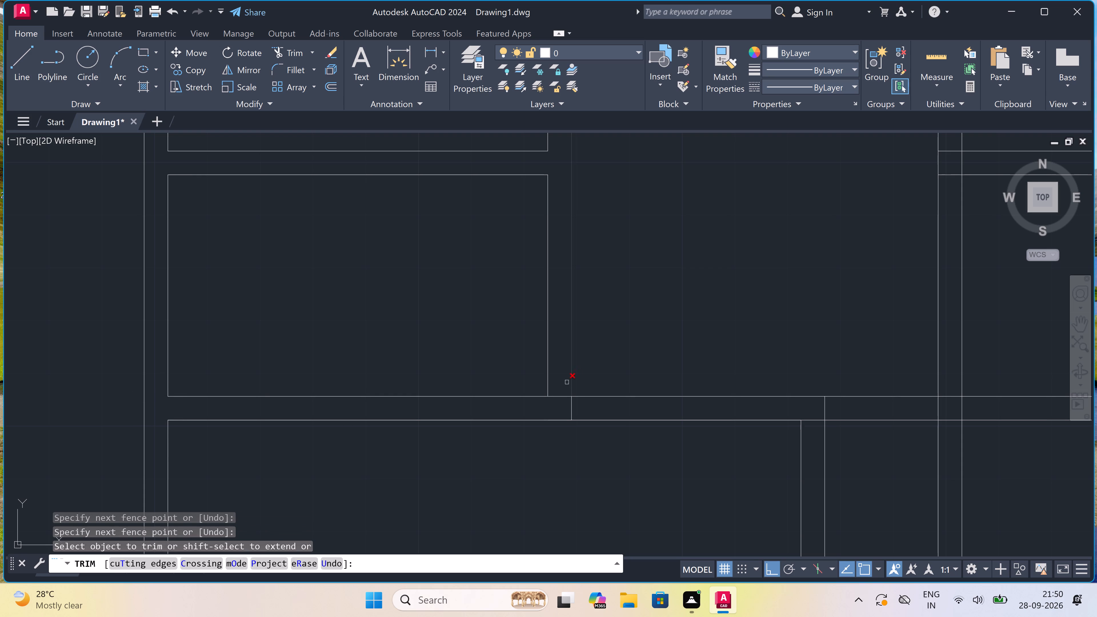
pyautogui.click(563, 385)
pyautogui.click(562, 402)
# Trim the overlapping lines where the upper-left partition's top meets the wall above the upper narrow rows, opening the junction.
pyautogui.scroll(-3, 562, 402)
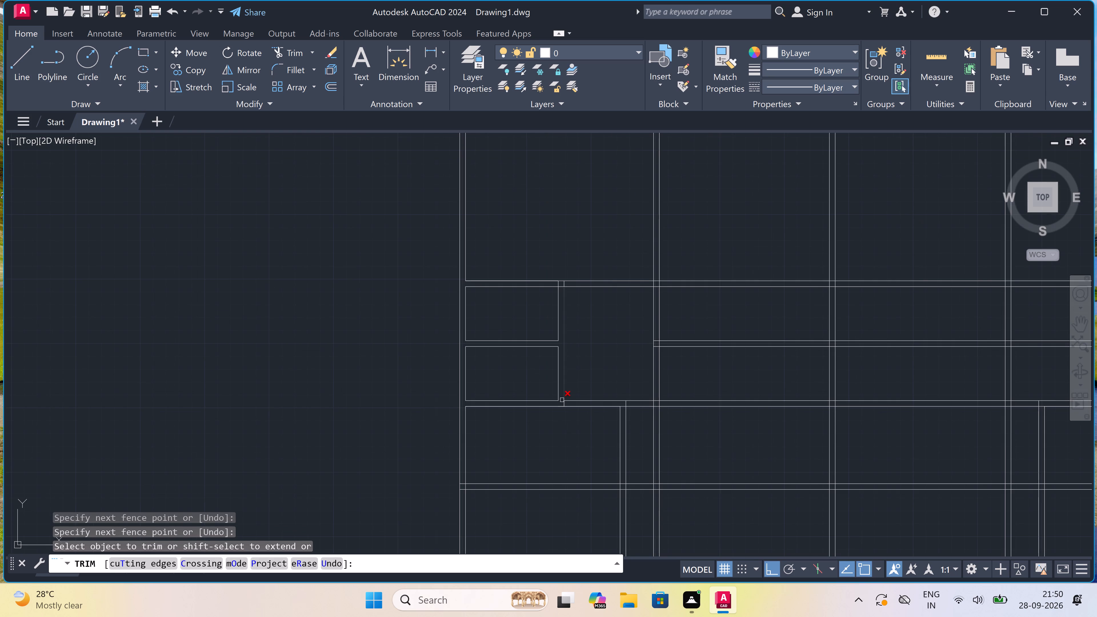
pyautogui.scroll(2, 562, 400)
pyautogui.scroll(-2, 560, 399)
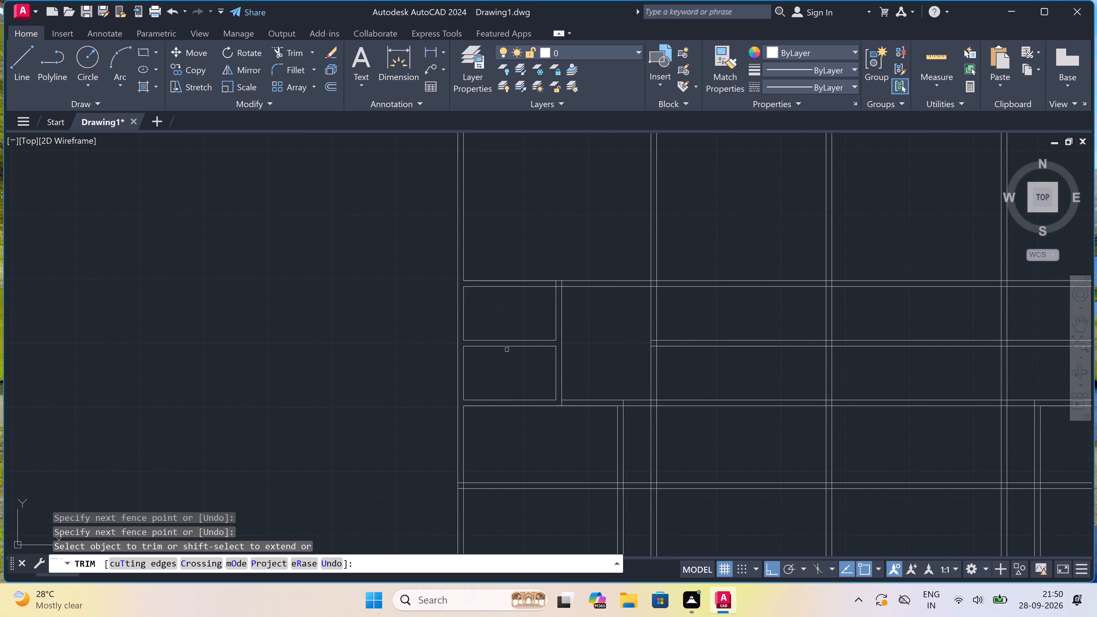
pyautogui.scroll(5, 561, 279)
pyautogui.click(545, 291)
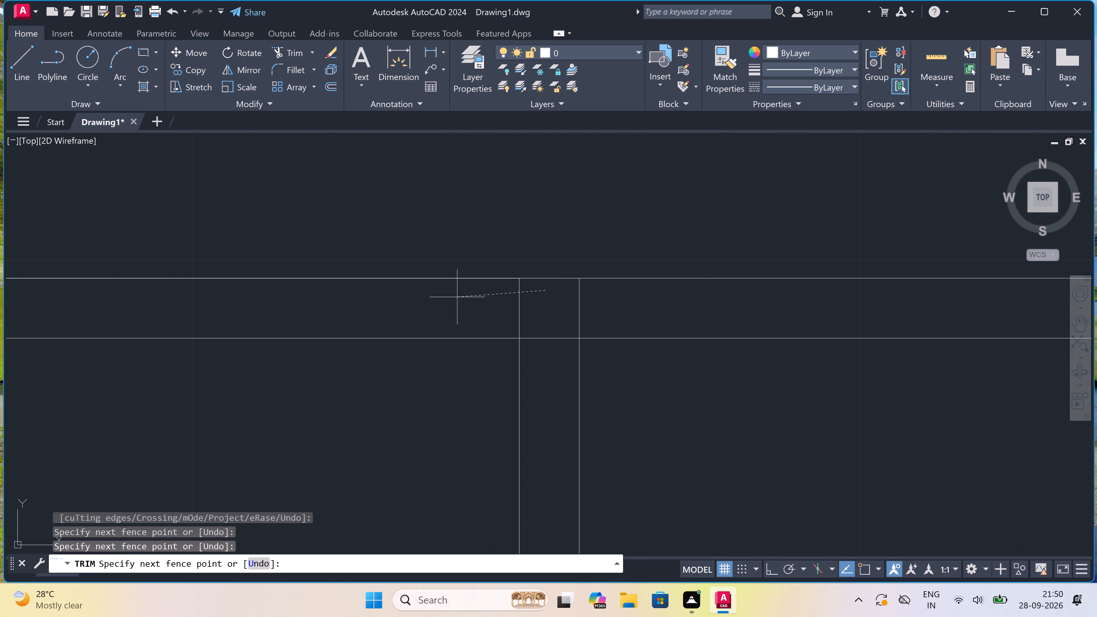
pyautogui.click(441, 299)
pyautogui.click(526, 301)
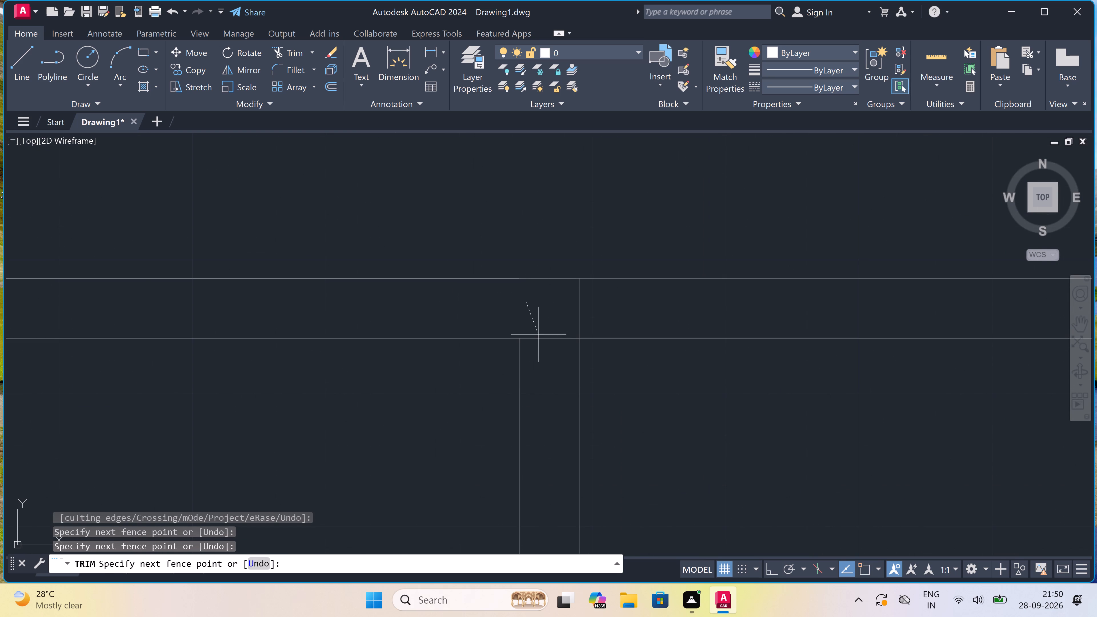
pyautogui.click(540, 341)
pyautogui.scroll(-4, 543, 327)
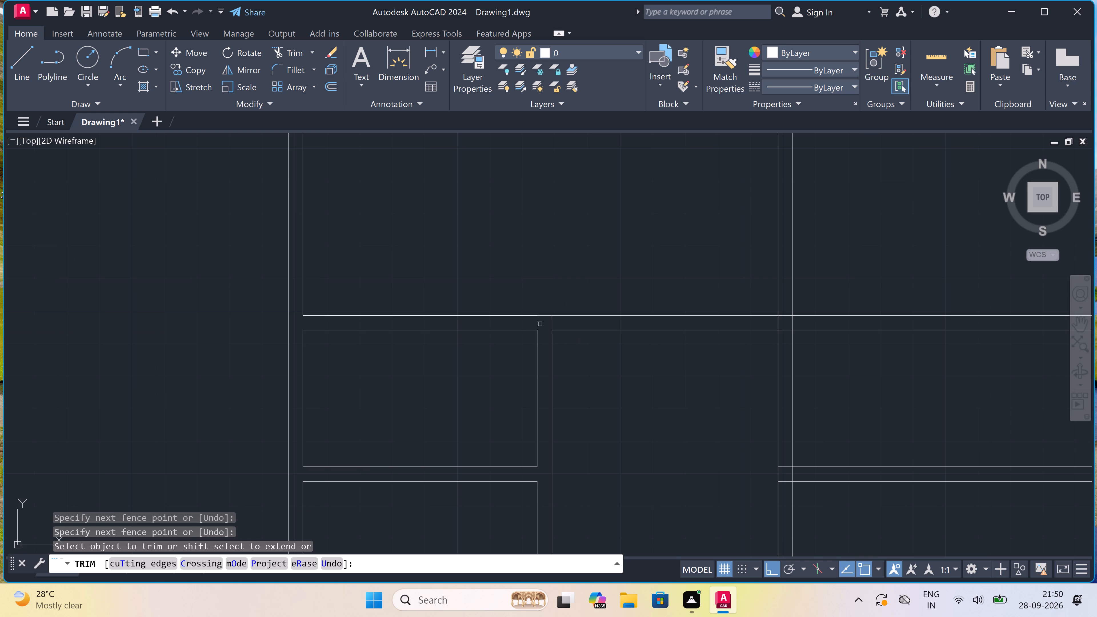
# Trim away both lines of the wall above the upper narrow rows, from the upper-left partition to the first full-height interior wall.
pyautogui.scroll(-4, 530, 324)
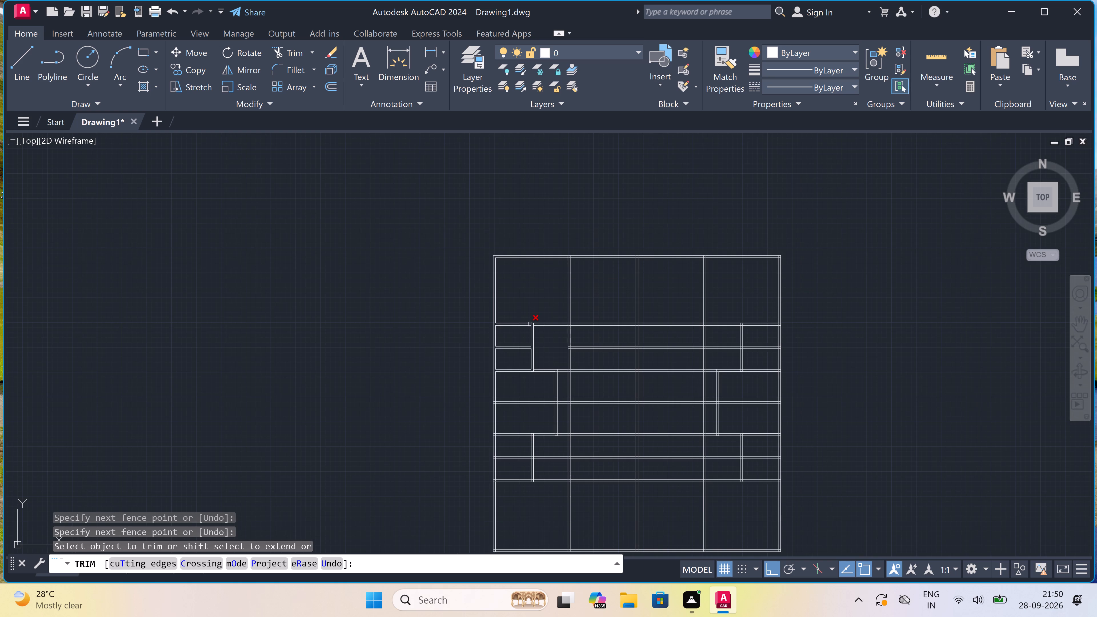
pyautogui.scroll(1, 530, 324)
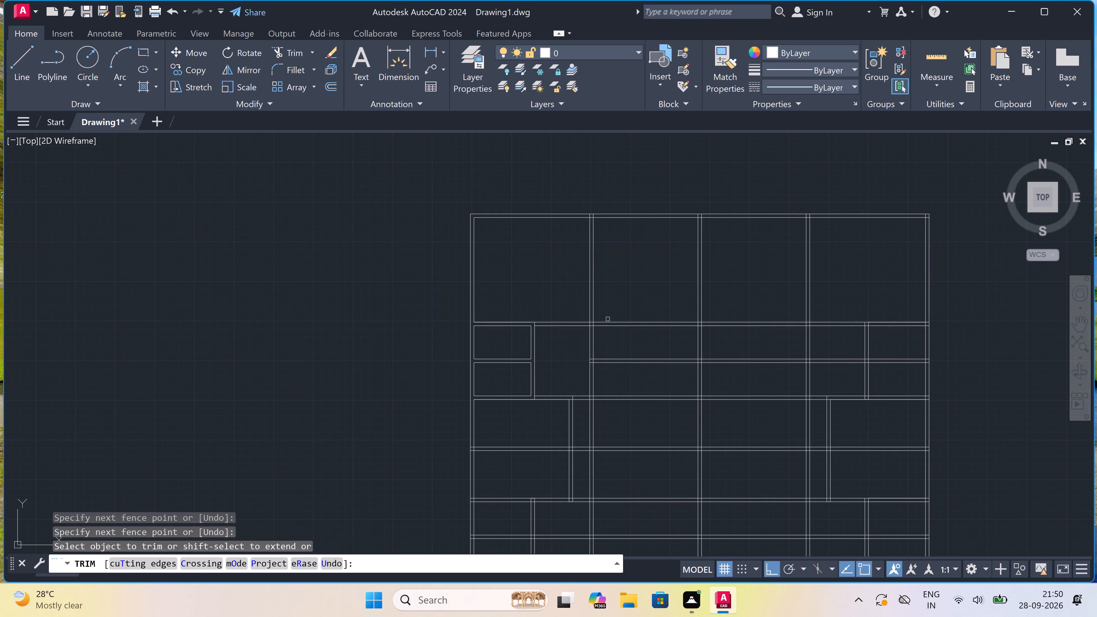
pyautogui.scroll(1, 608, 319)
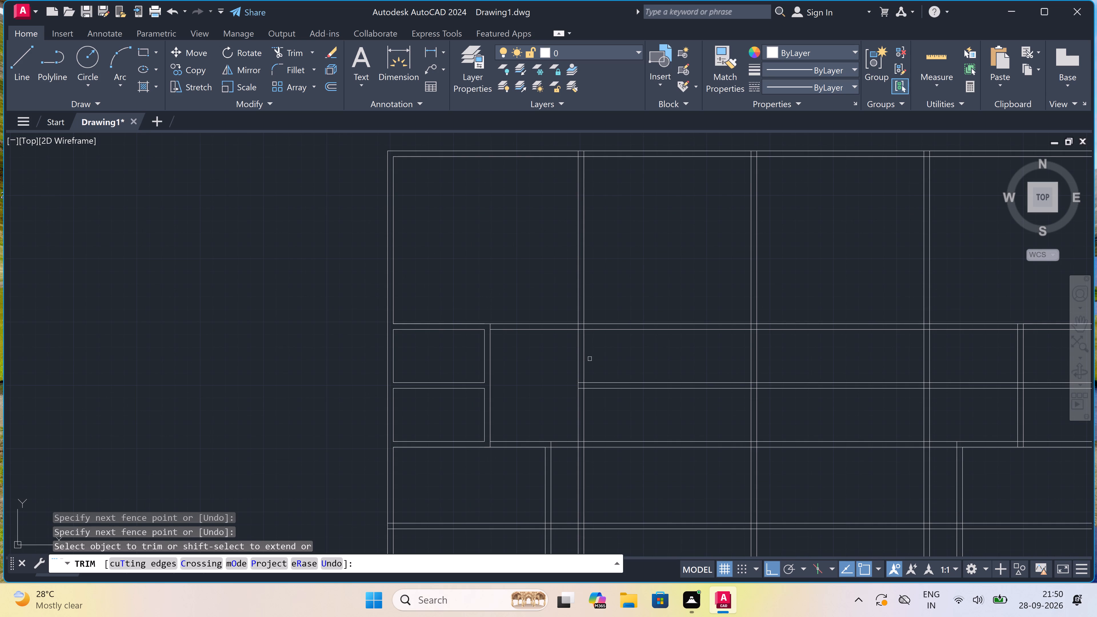
pyautogui.click(547, 282)
pyautogui.click(543, 350)
# Trim the overlapping lines inside the first full-height interior wall where the walls above and between the upper narrow rows meet it.
pyautogui.scroll(2, 579, 381)
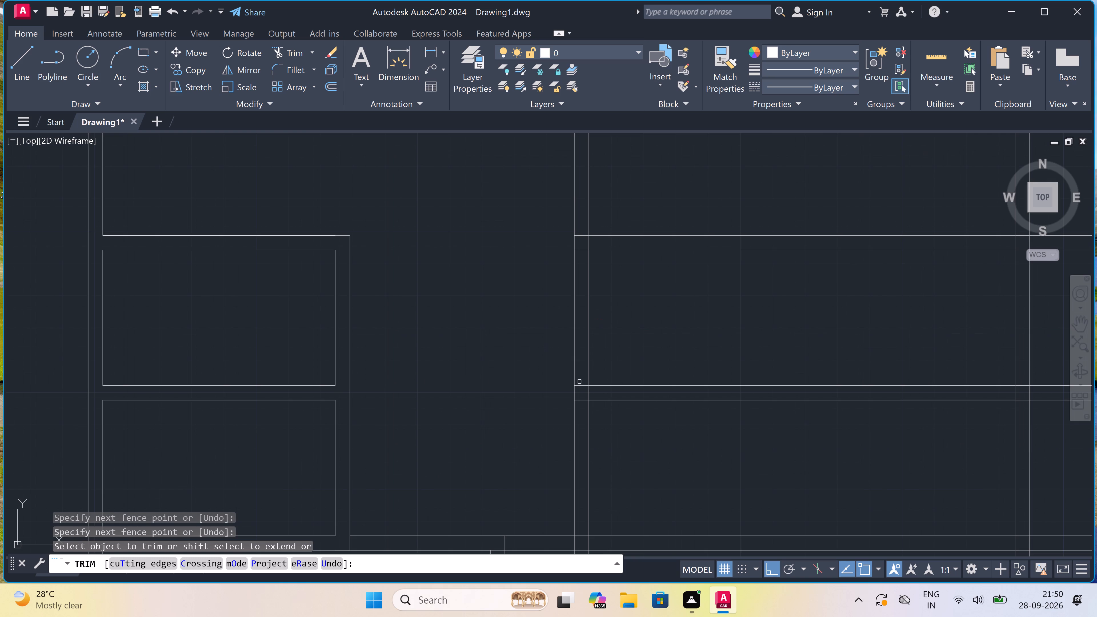
pyautogui.click(578, 389)
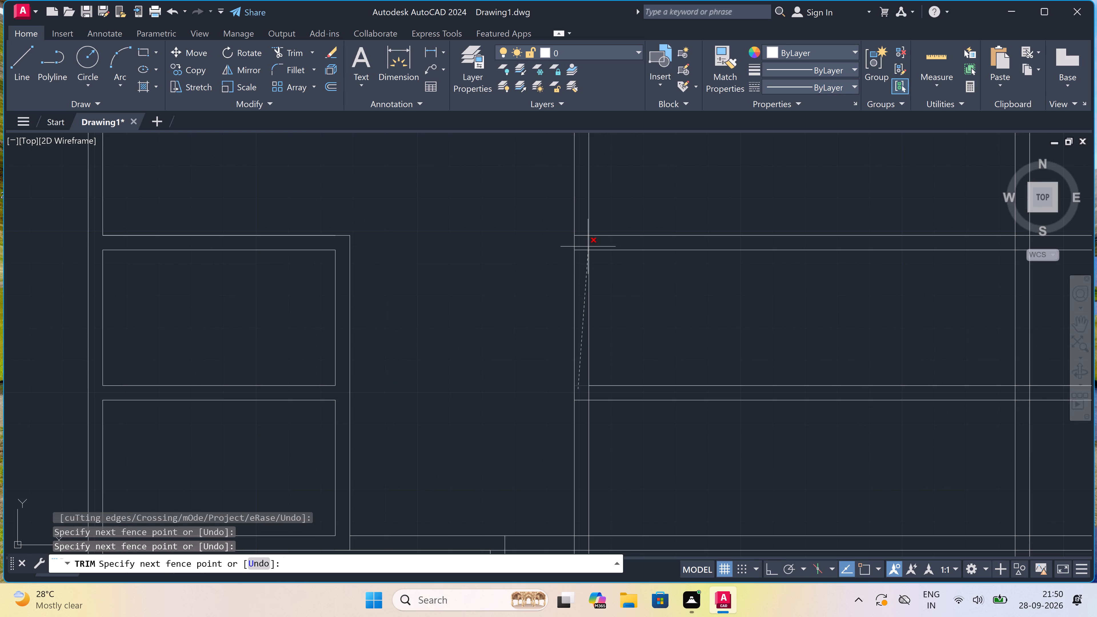
pyautogui.click(580, 234)
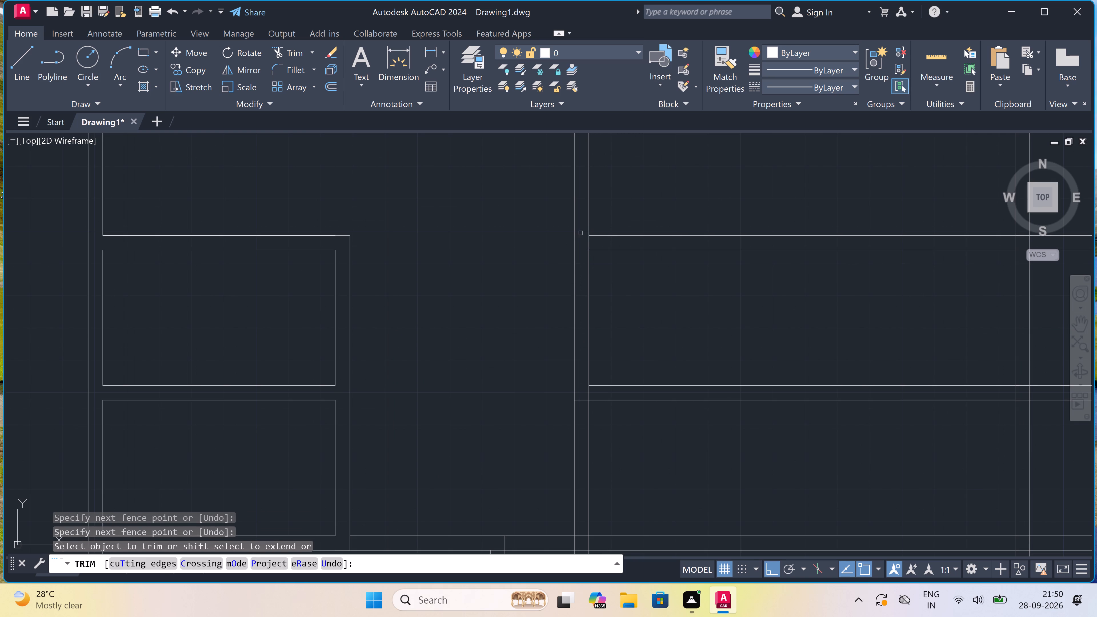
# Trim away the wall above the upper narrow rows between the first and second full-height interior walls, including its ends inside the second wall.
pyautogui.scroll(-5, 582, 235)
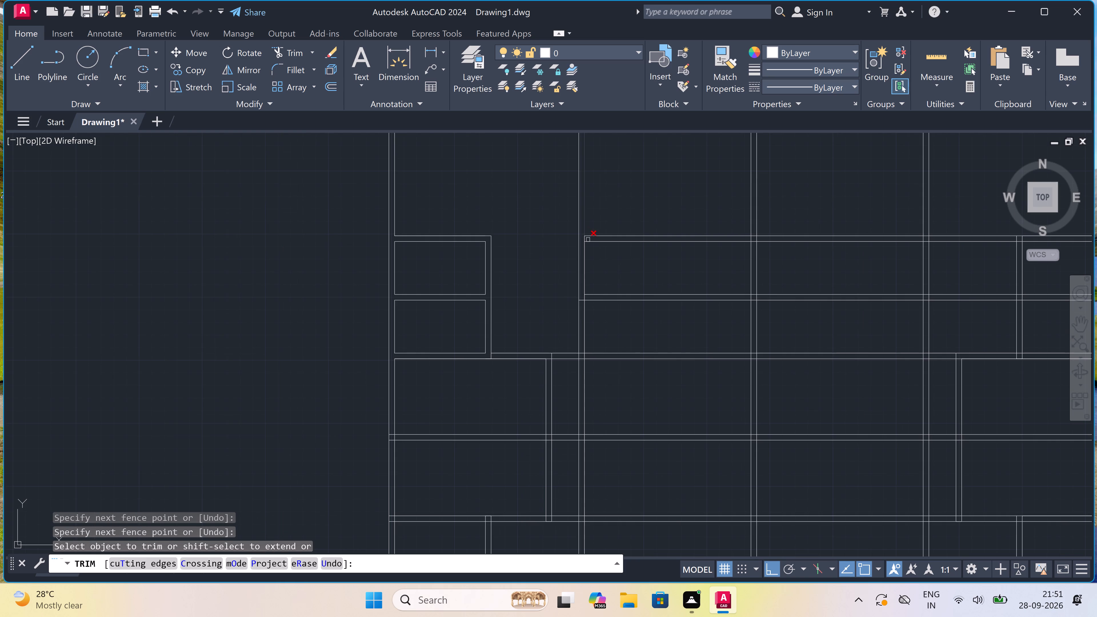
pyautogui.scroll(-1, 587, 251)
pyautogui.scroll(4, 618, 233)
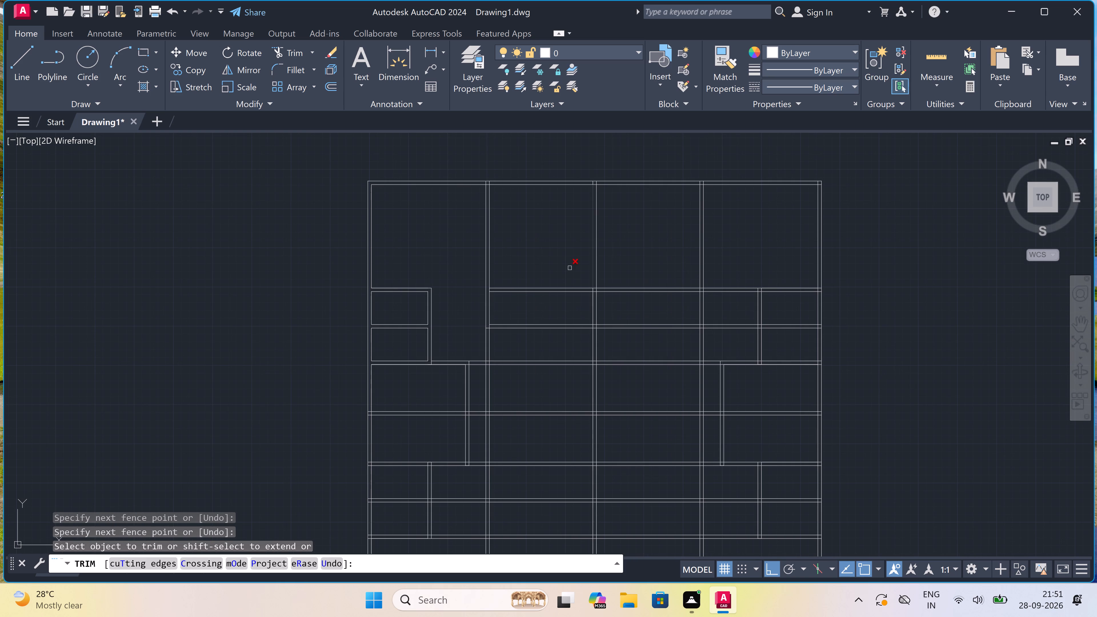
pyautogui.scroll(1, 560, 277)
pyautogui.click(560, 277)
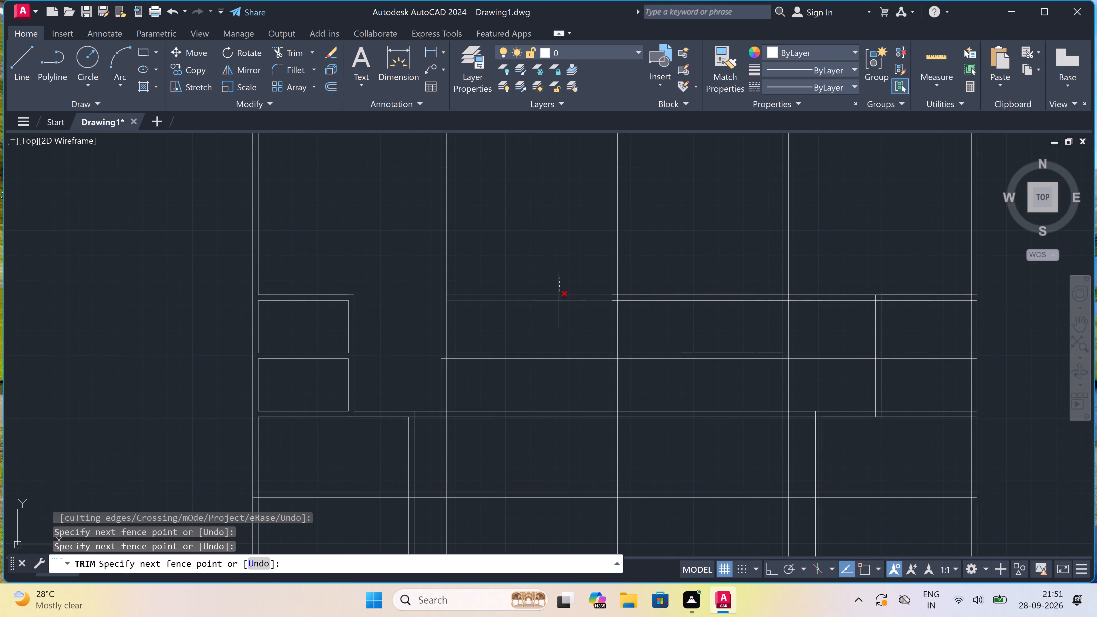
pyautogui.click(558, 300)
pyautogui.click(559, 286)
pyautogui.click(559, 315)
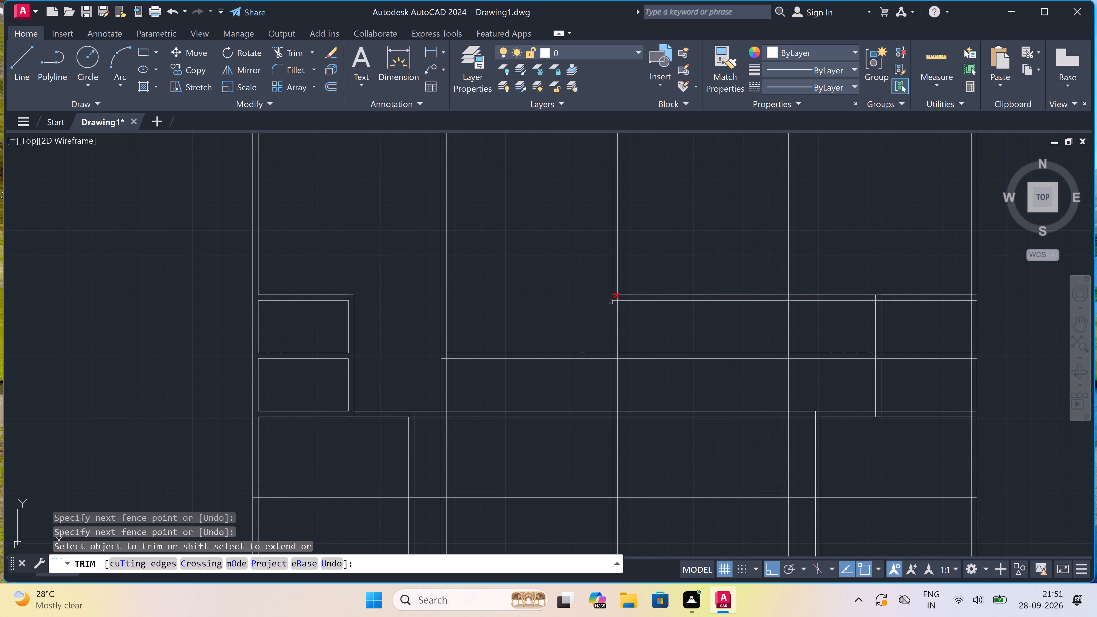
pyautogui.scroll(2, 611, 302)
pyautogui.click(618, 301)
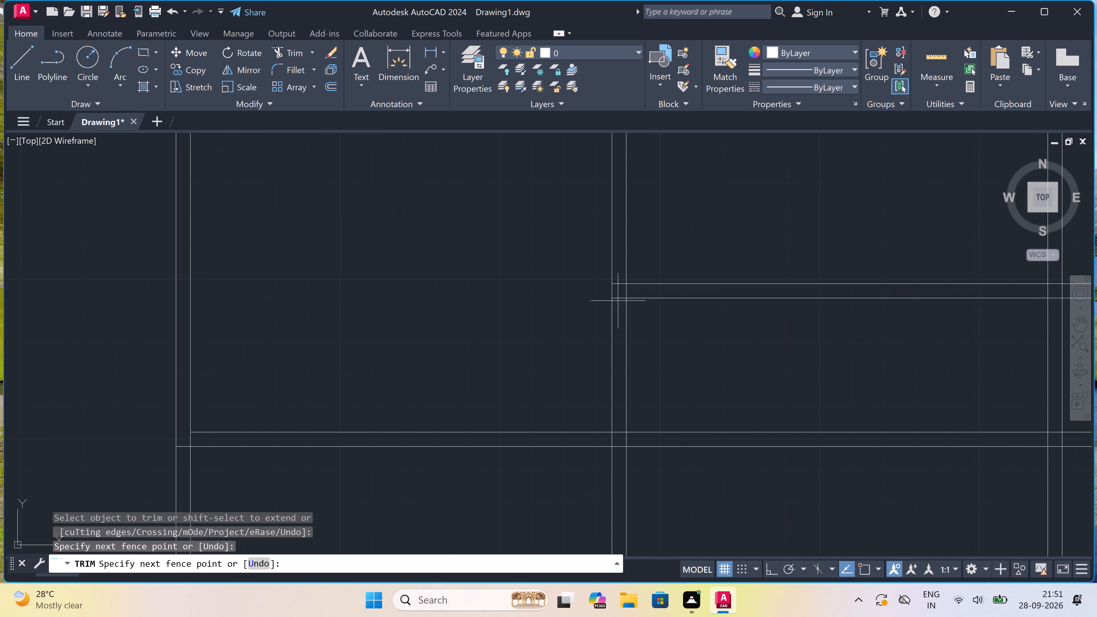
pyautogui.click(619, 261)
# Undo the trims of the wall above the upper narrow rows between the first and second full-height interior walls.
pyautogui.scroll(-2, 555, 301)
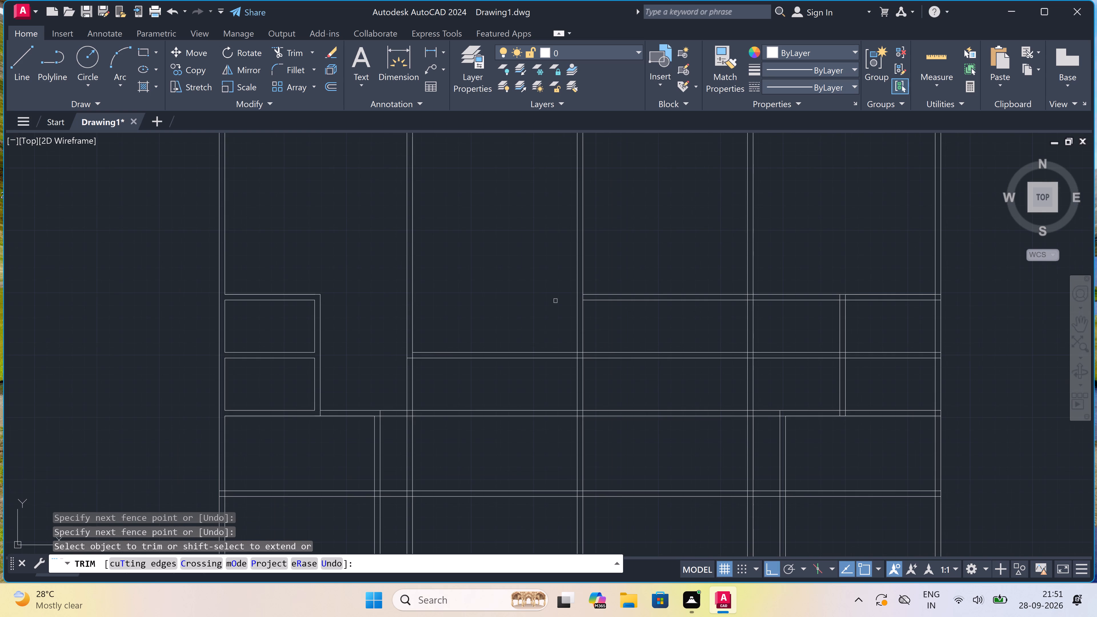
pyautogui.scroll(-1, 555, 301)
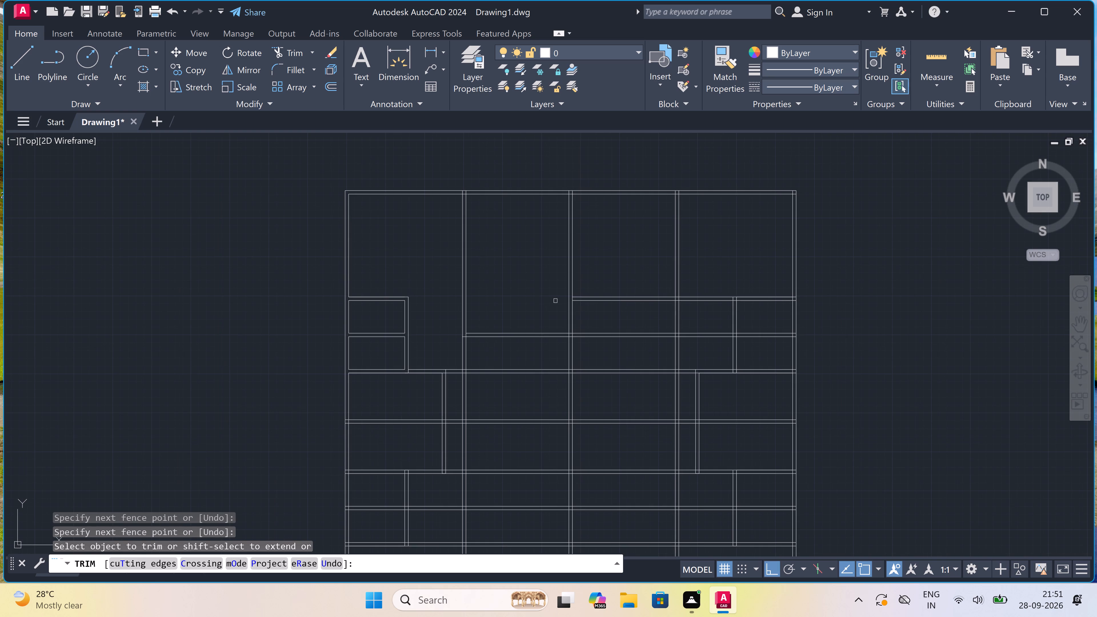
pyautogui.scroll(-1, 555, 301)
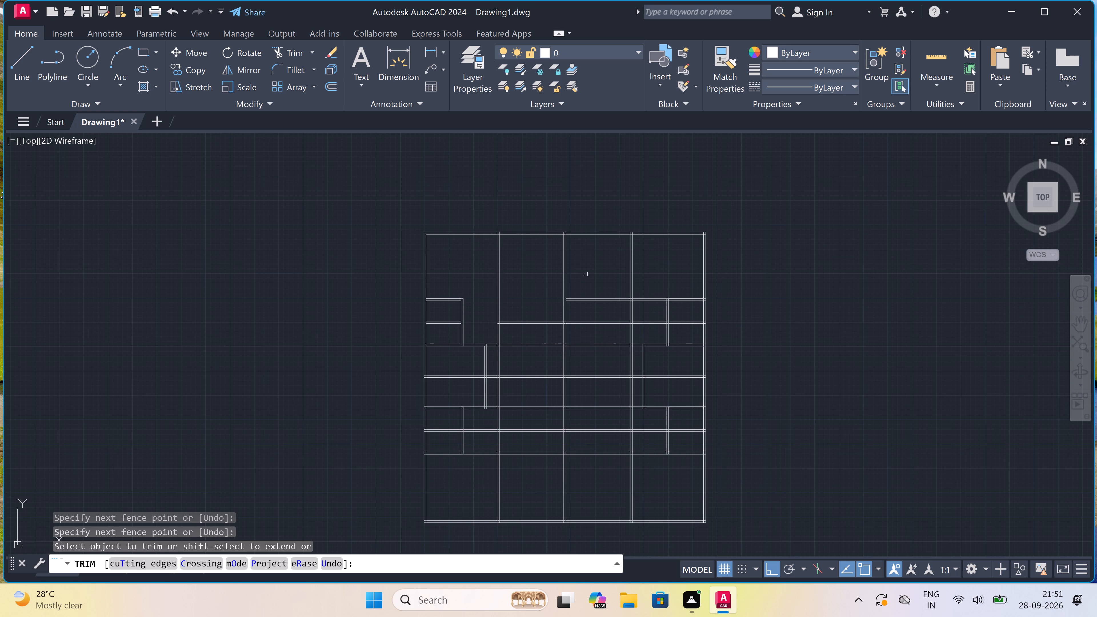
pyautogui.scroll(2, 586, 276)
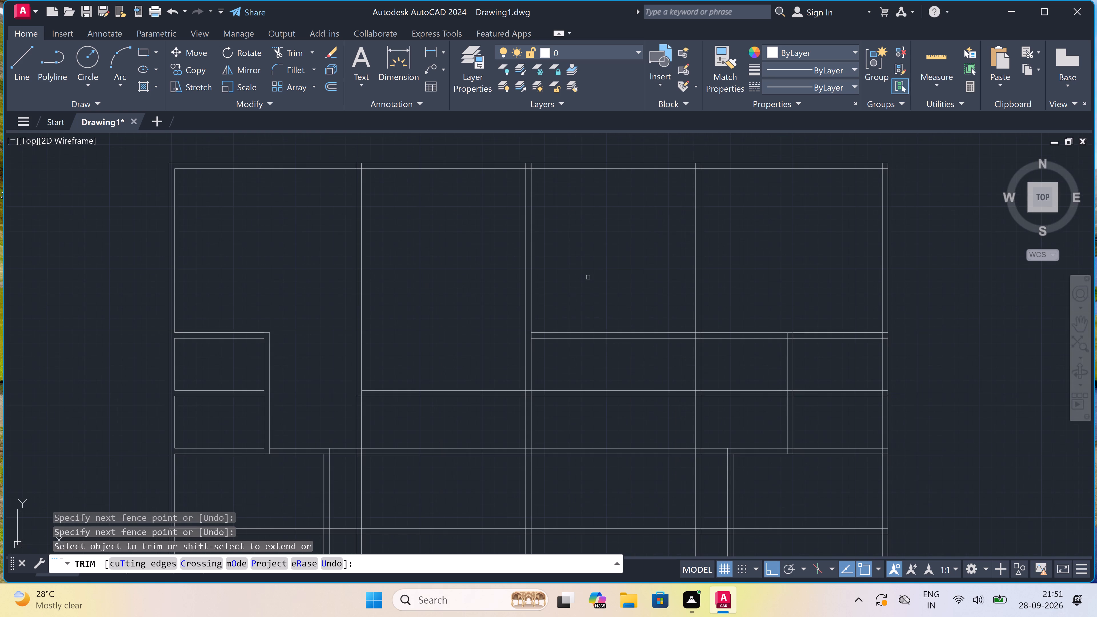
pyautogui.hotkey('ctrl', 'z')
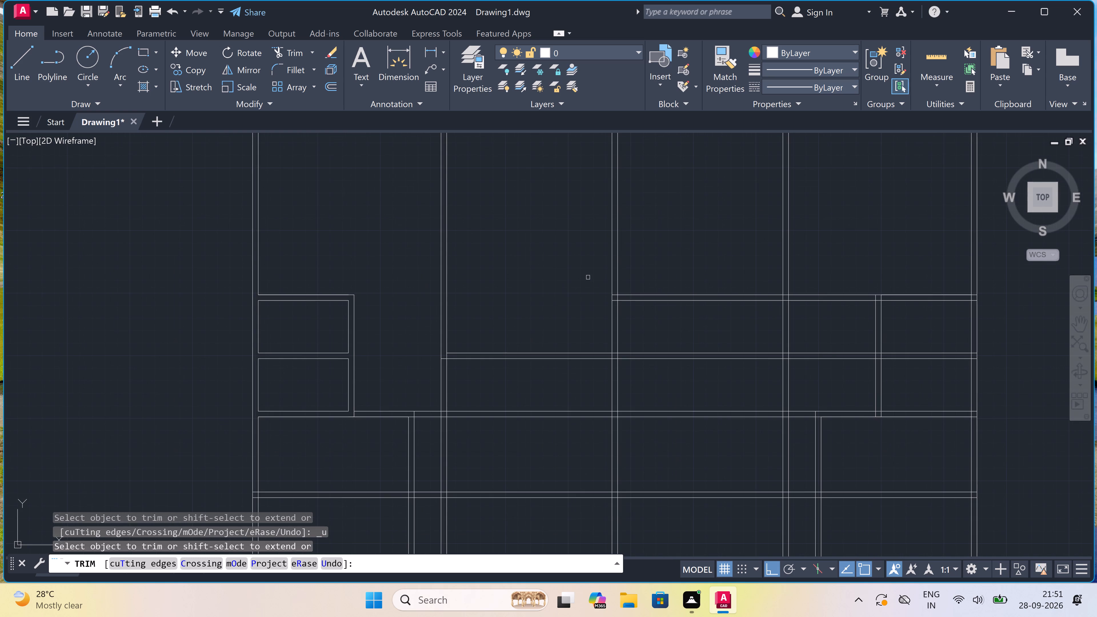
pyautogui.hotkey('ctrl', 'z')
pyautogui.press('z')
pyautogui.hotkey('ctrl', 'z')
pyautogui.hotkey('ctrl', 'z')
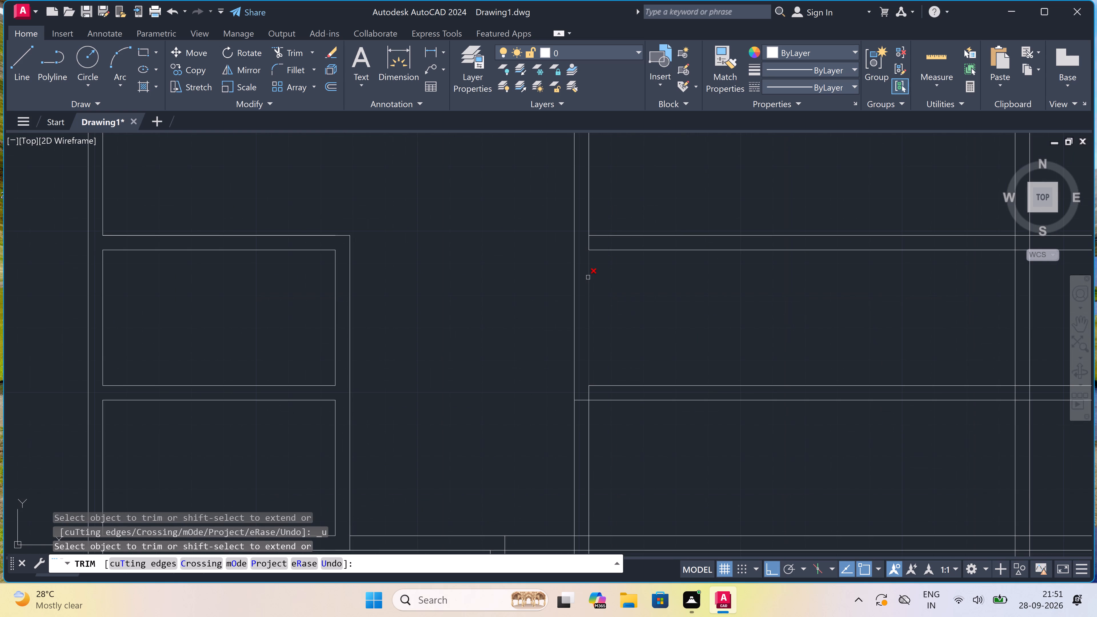
# Trim away the wall between the upper narrow rows from the first to third full-height interior walls, and the second interior wall across those rows.
pyautogui.scroll(-3, 493, 285)
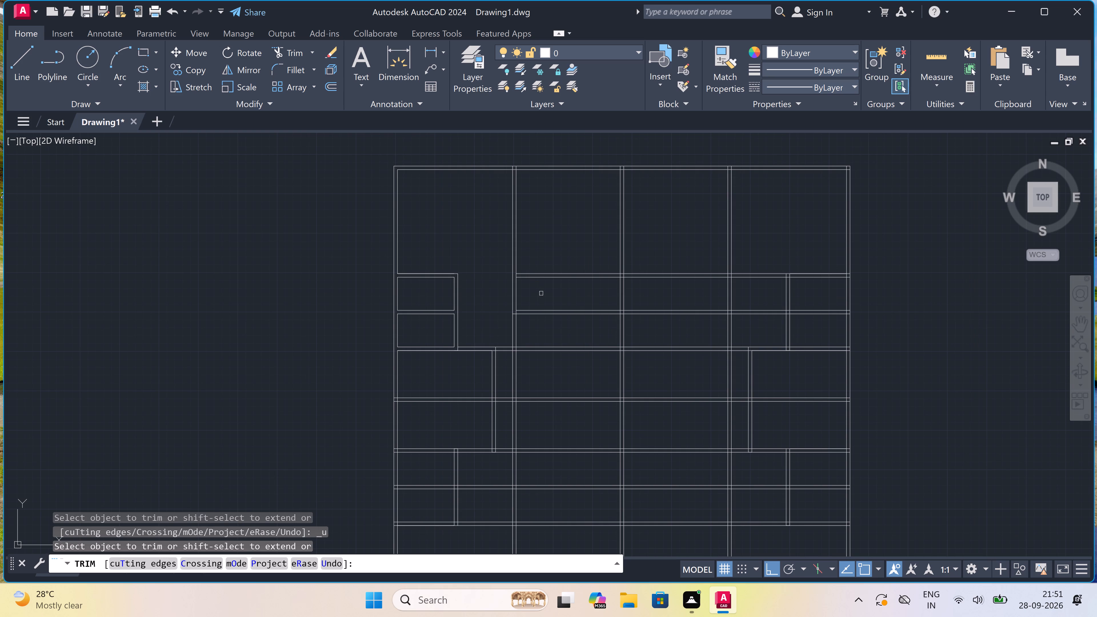
pyautogui.scroll(2, 541, 294)
pyautogui.click(541, 294)
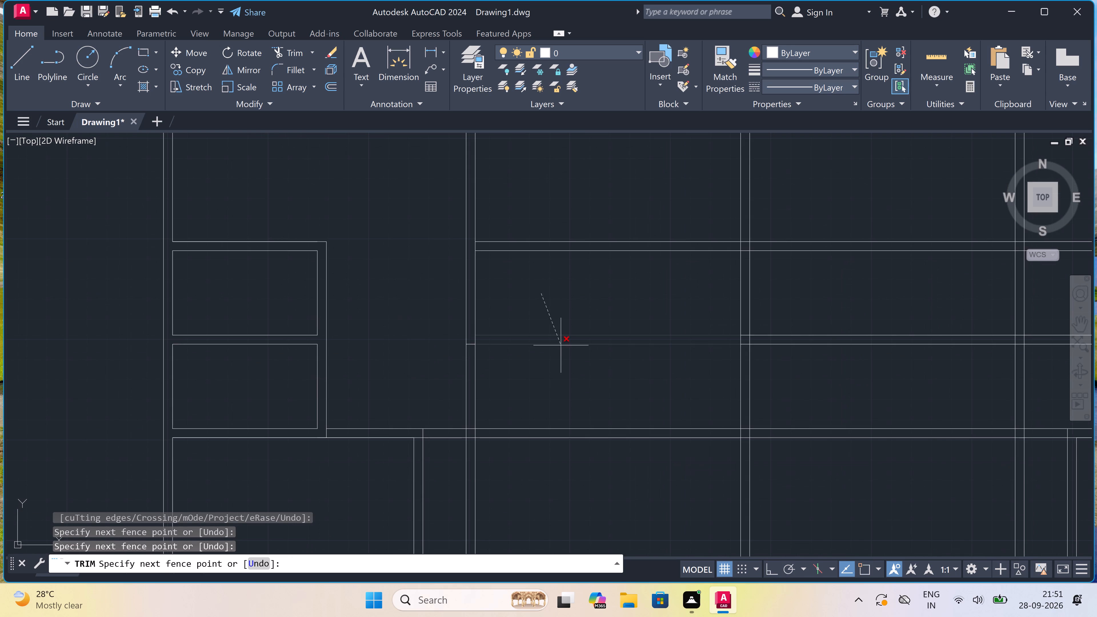
pyautogui.click(561, 345)
pyautogui.click(547, 322)
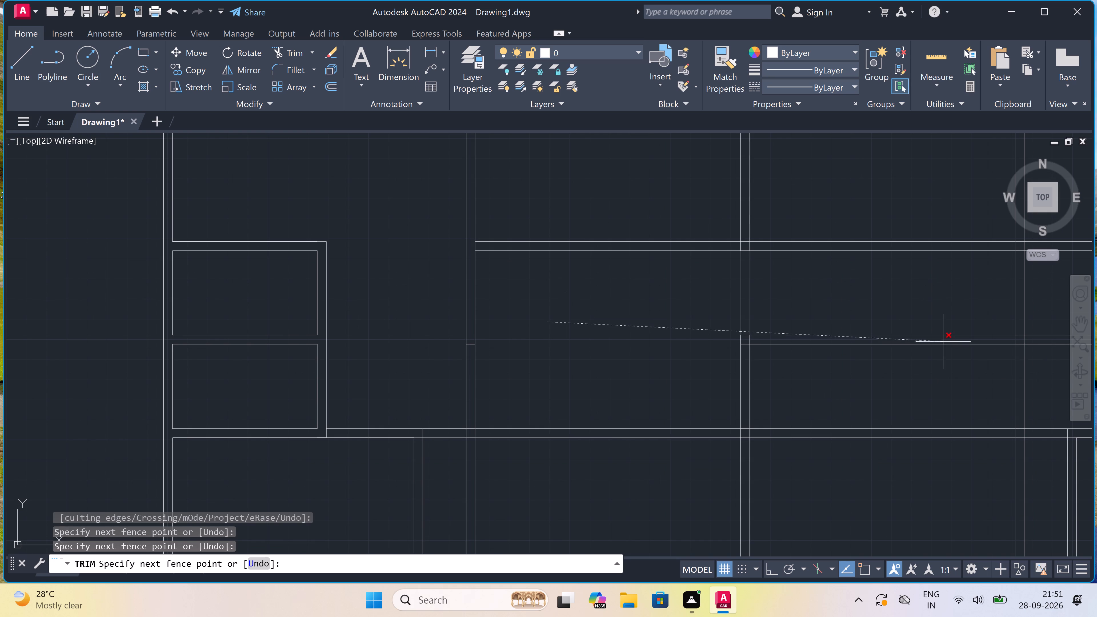
pyautogui.click(937, 322)
pyautogui.click(937, 321)
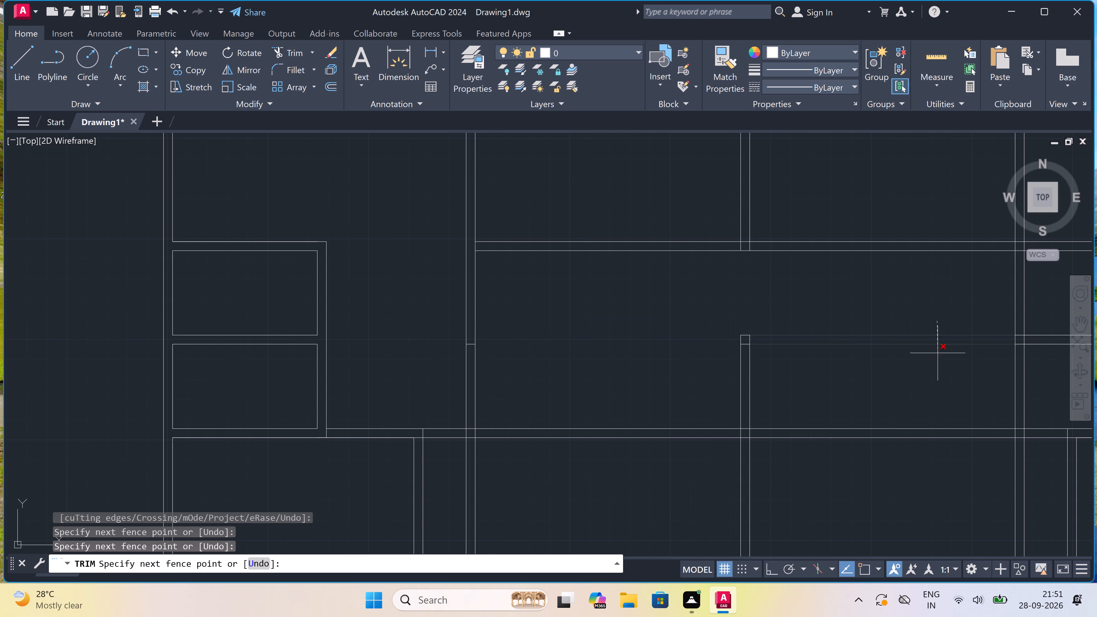
pyautogui.click(937, 359)
pyautogui.click(937, 358)
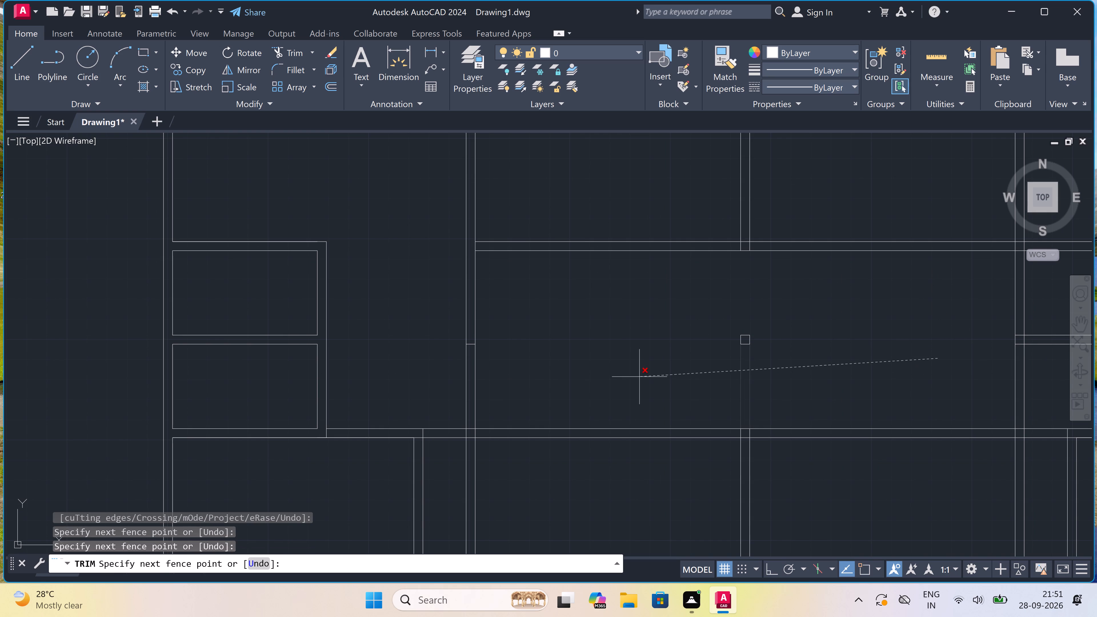
pyautogui.doubleClick(587, 359)
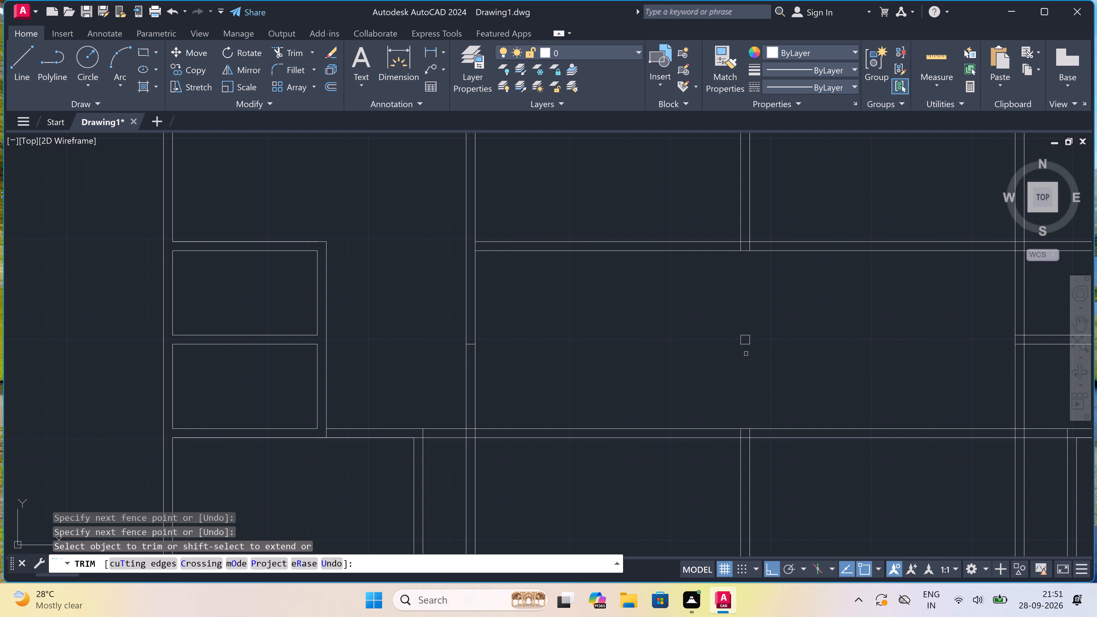
# Trim away the leftover square where the second full-height interior wall crossed the wall between the upper narrow rows.
pyautogui.click(747, 354)
pyautogui.click(748, 313)
pyautogui.scroll(3, 756, 352)
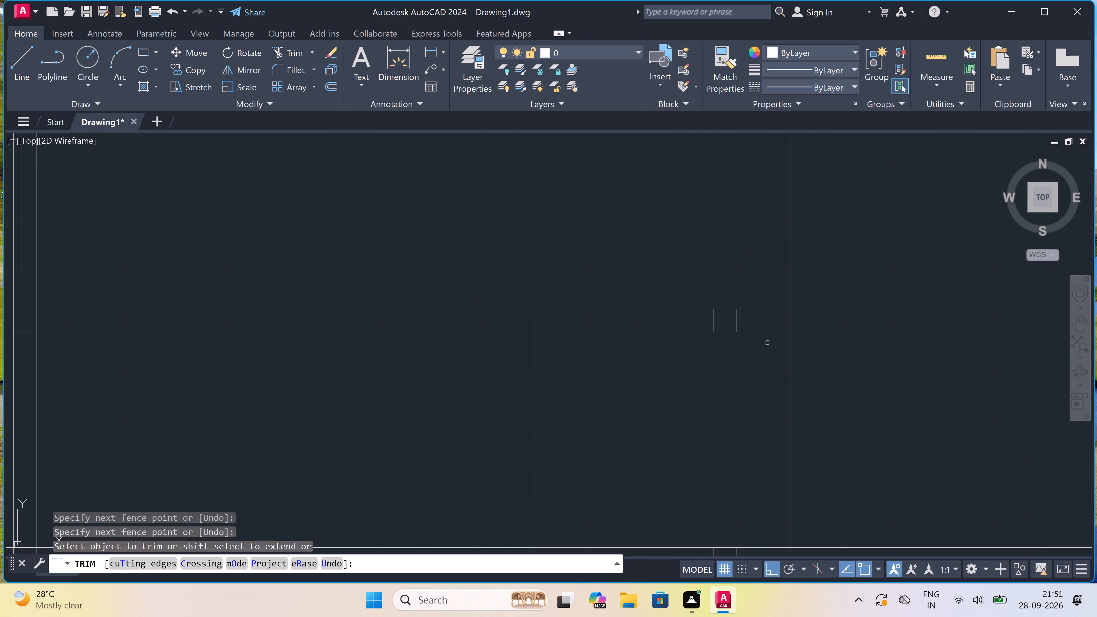
pyautogui.click(773, 313)
pyautogui.click(546, 343)
# Trim away the third full-height interior wall across the upper narrow rows, and the wall between those rows up to the upper-right partition.
pyautogui.scroll(-5, 571, 312)
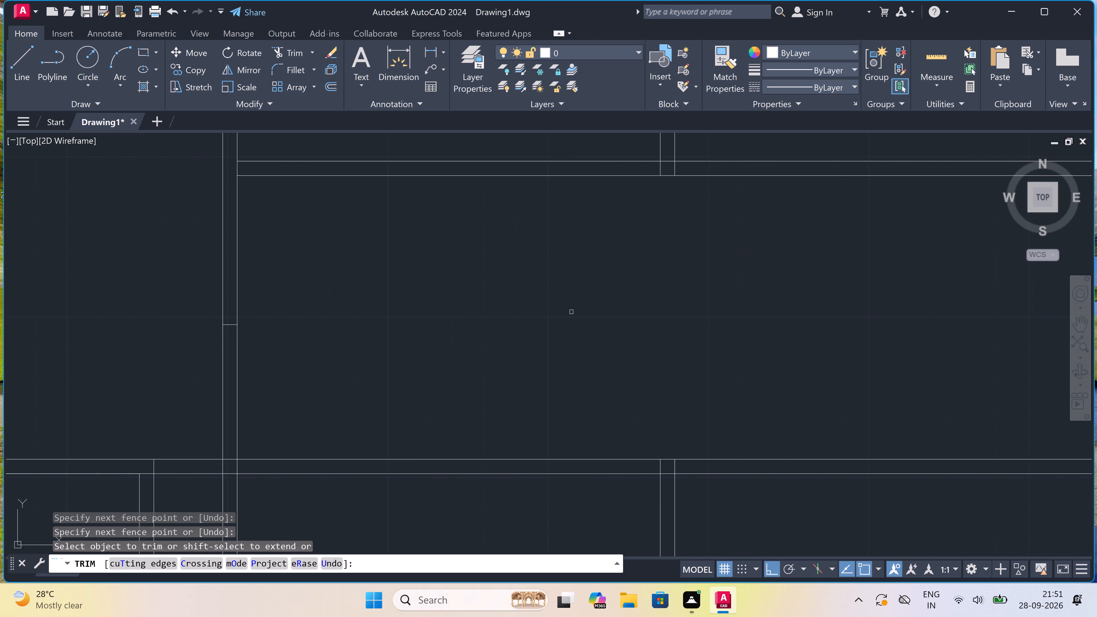
pyautogui.scroll(-4, 561, 318)
pyautogui.scroll(3, 560, 317)
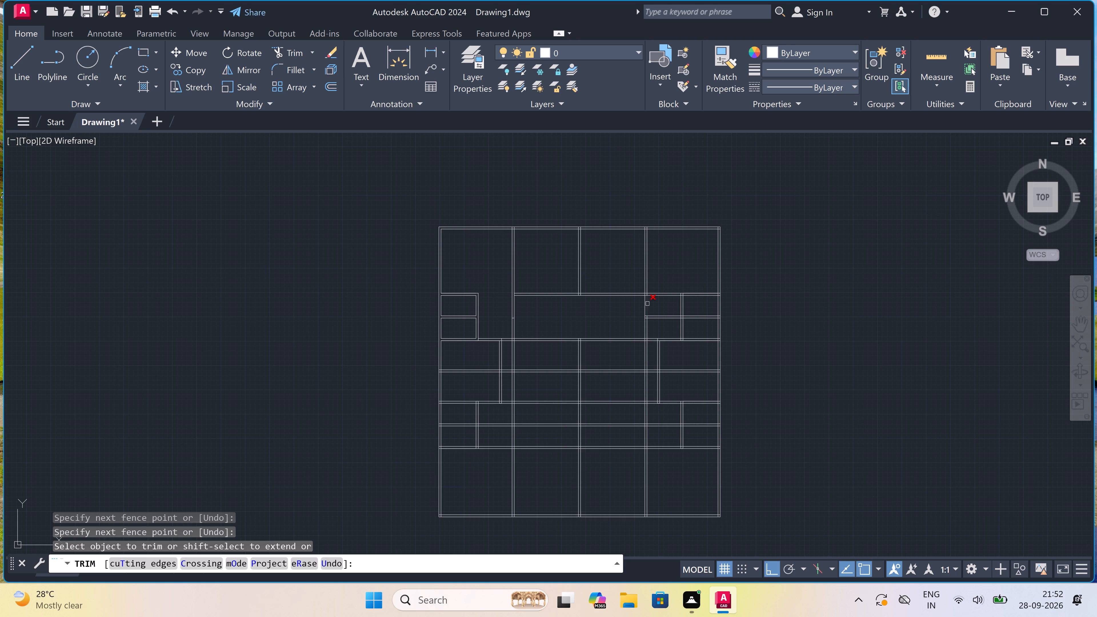
pyautogui.scroll(2, 648, 304)
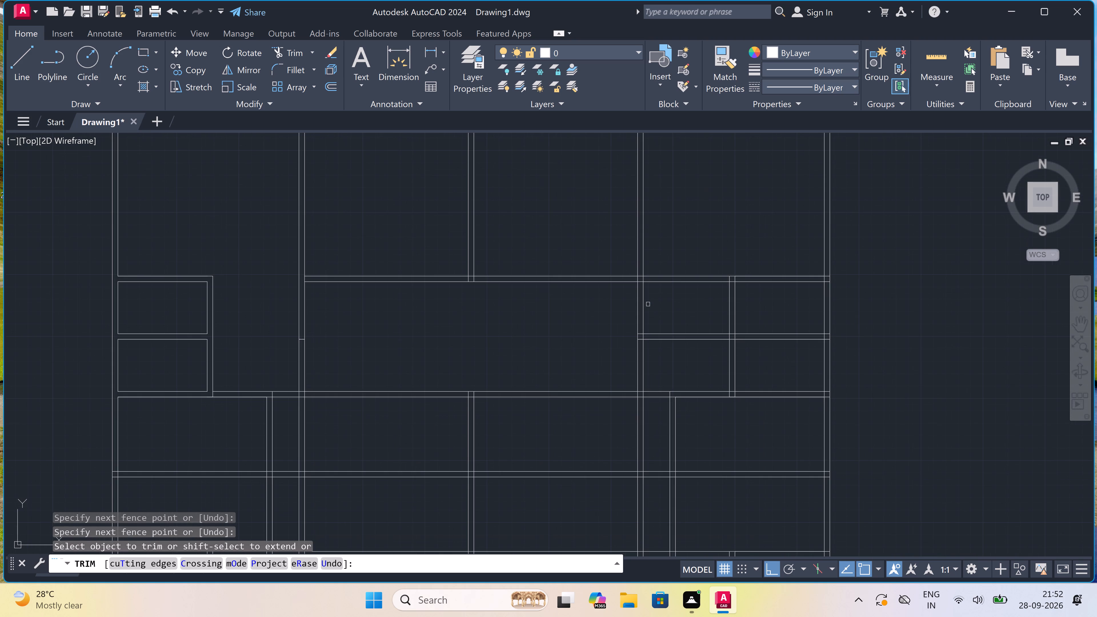
pyautogui.click(674, 302)
pyautogui.click(592, 321)
pyautogui.moveTo(663, 320); pyautogui.dragTo(667, 326)
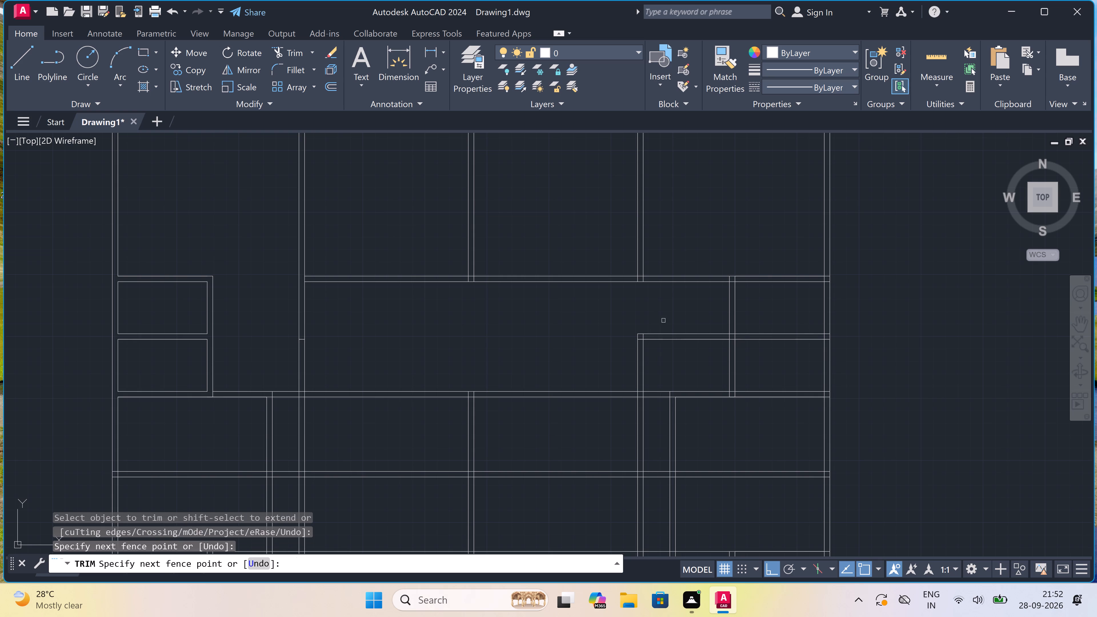
pyautogui.click(677, 365)
pyautogui.click(677, 365)
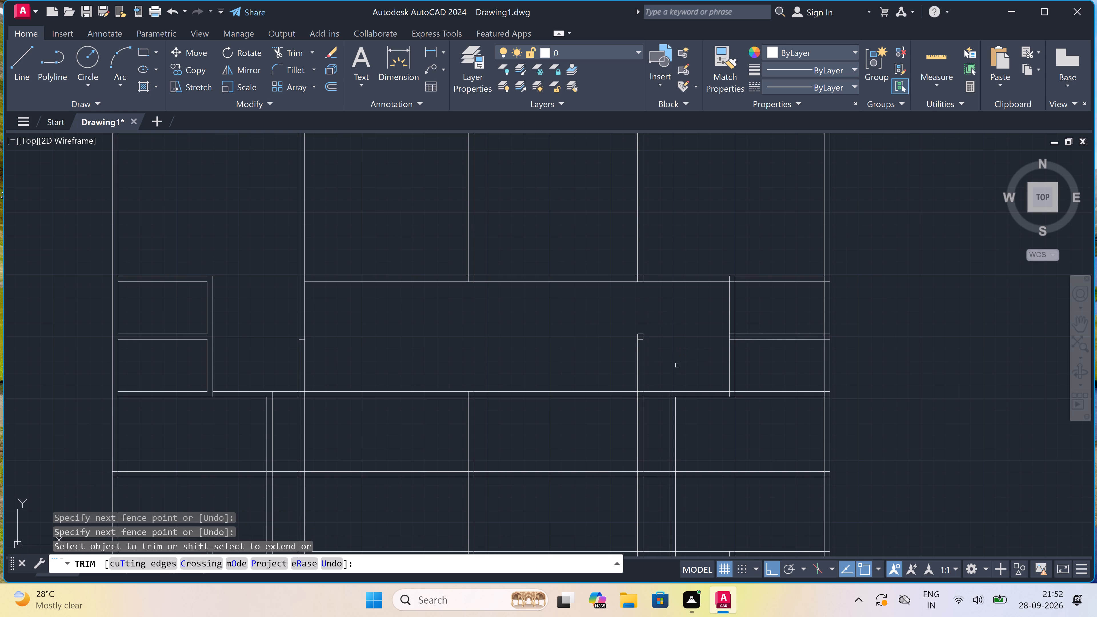
pyautogui.doubleClick(600, 370)
# Trim away the leftover square where the third full-height interior wall crossed the wall between the upper narrow rows.
pyautogui.scroll(4, 655, 338)
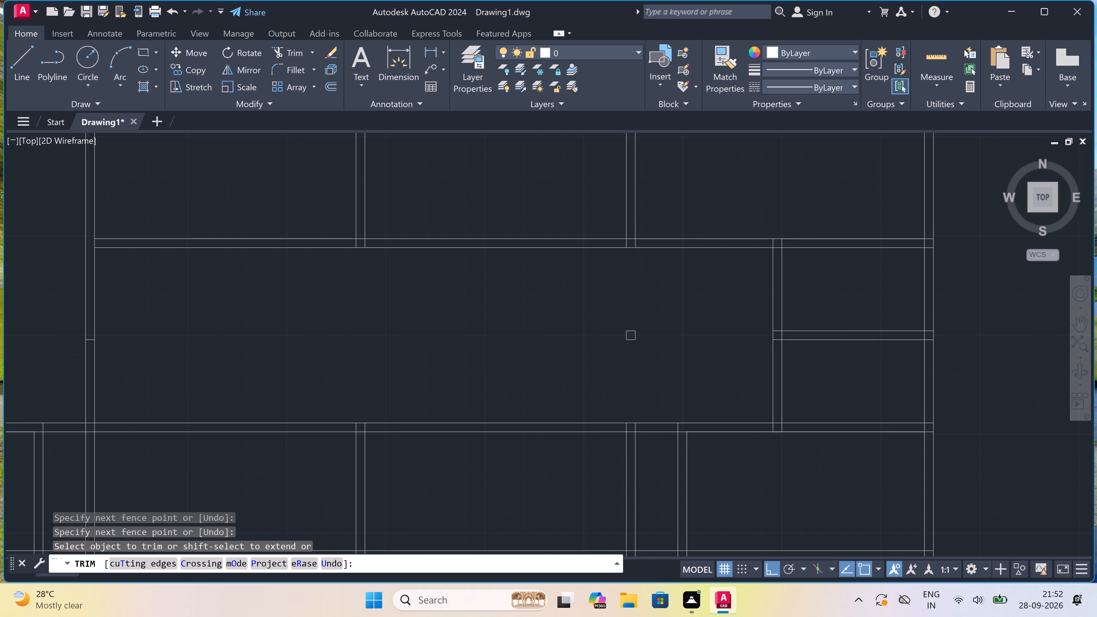
pyautogui.moveTo(552, 296); pyautogui.dragTo(552, 299)
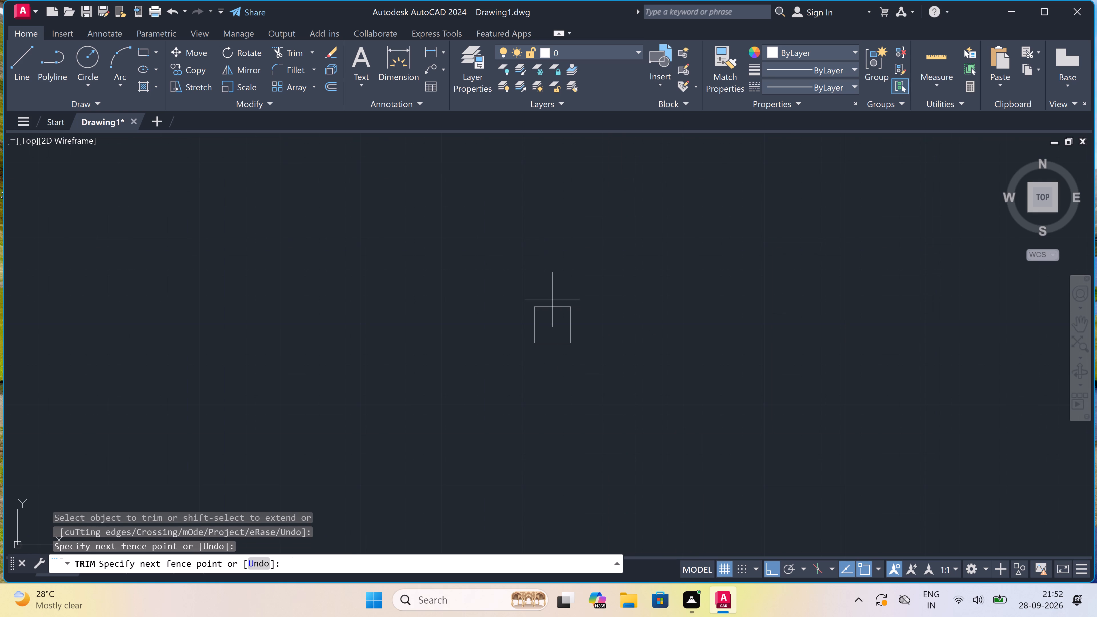
pyautogui.click(561, 397)
pyautogui.click(487, 331)
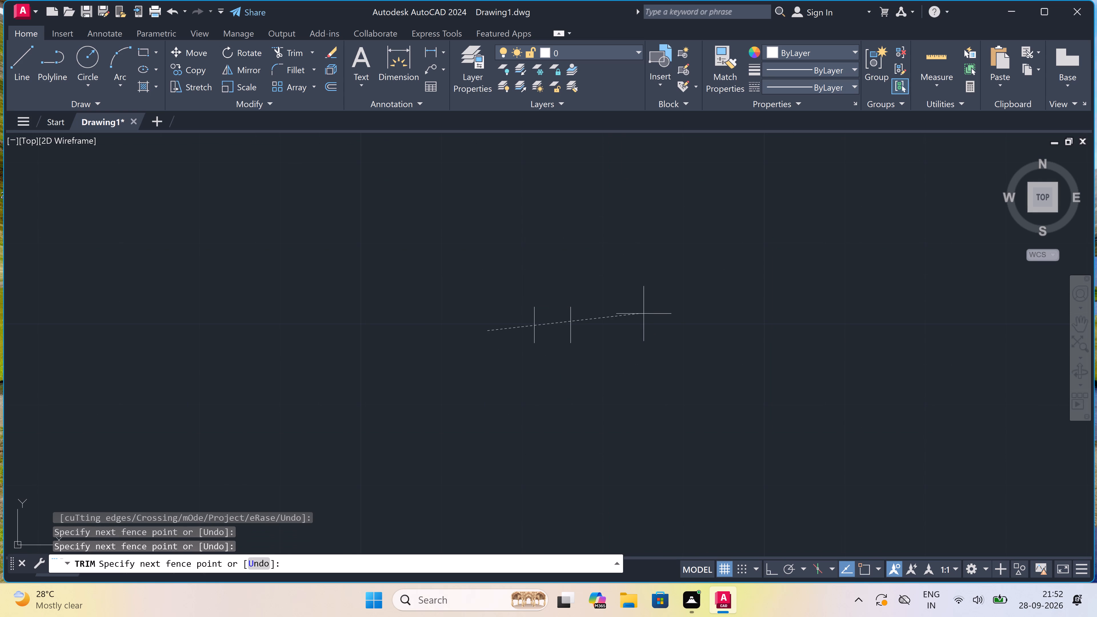
pyautogui.moveTo(691, 312); pyautogui.dragTo(688, 310)
pyautogui.scroll(-7, 589, 318)
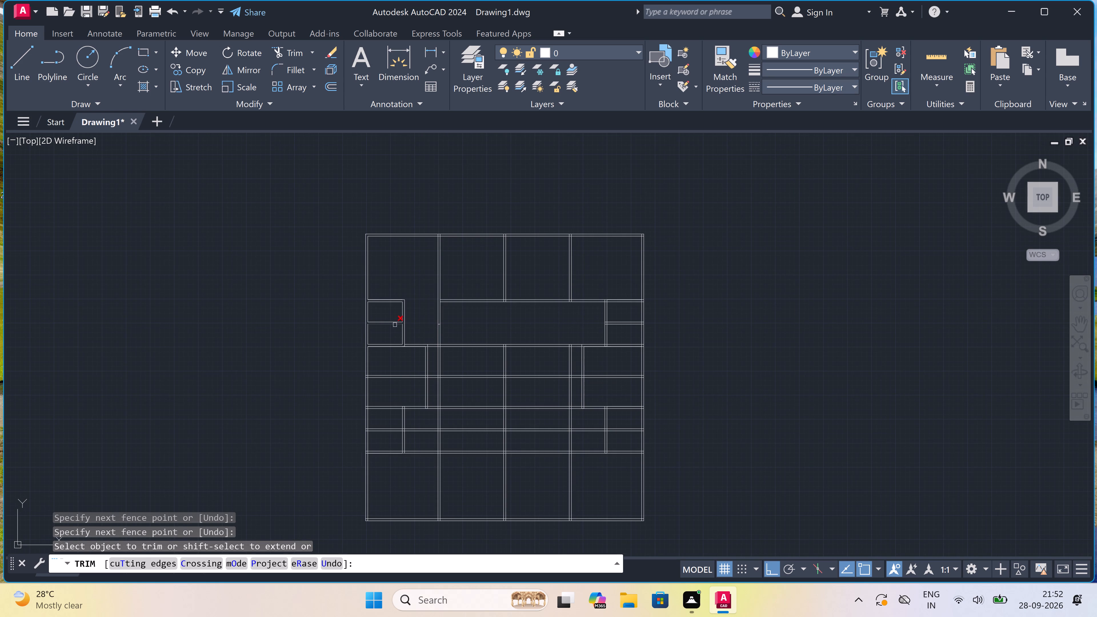
# Trim away the first full-height interior wall across the lower of the two upper narrow rows.
pyautogui.scroll(3, 395, 325)
pyautogui.click(488, 336)
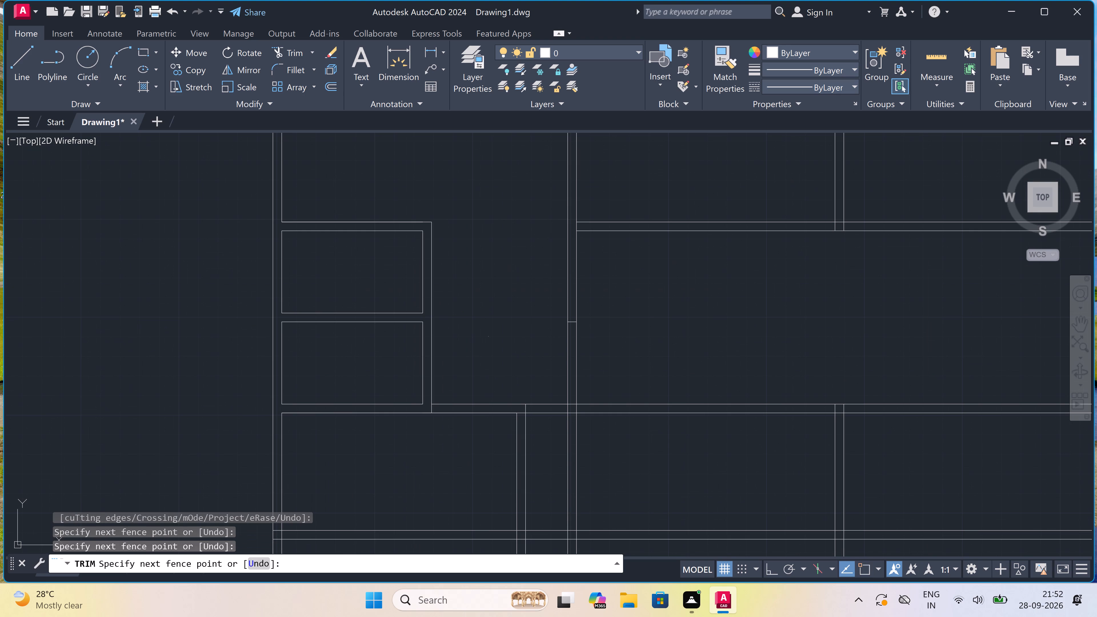
pyautogui.click(744, 374)
pyautogui.scroll(-3, 636, 354)
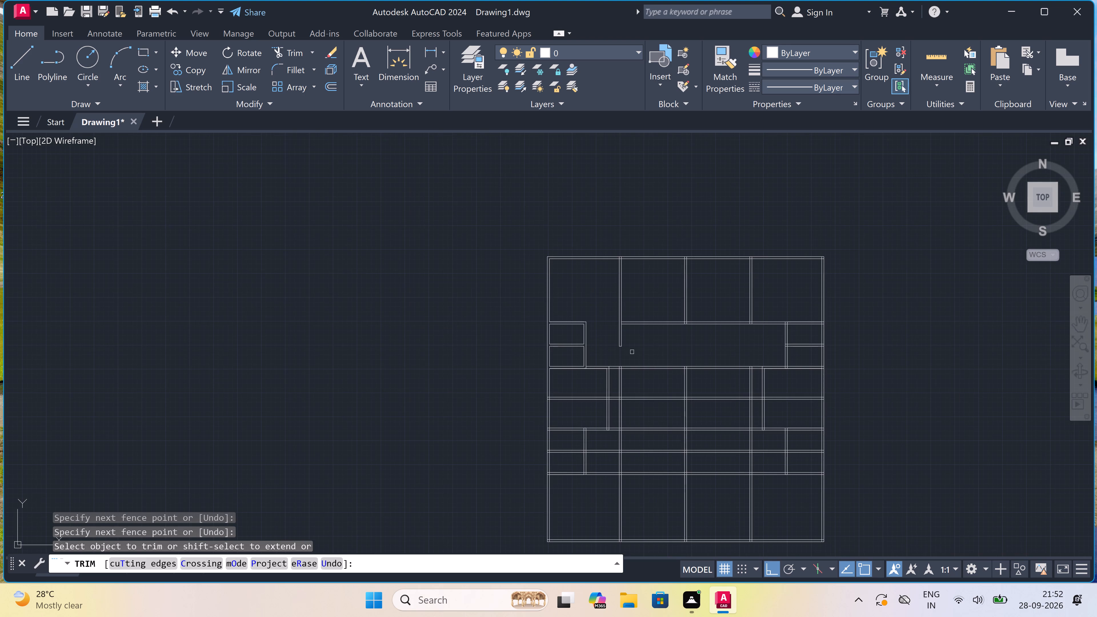
pyautogui.scroll(5, 613, 322)
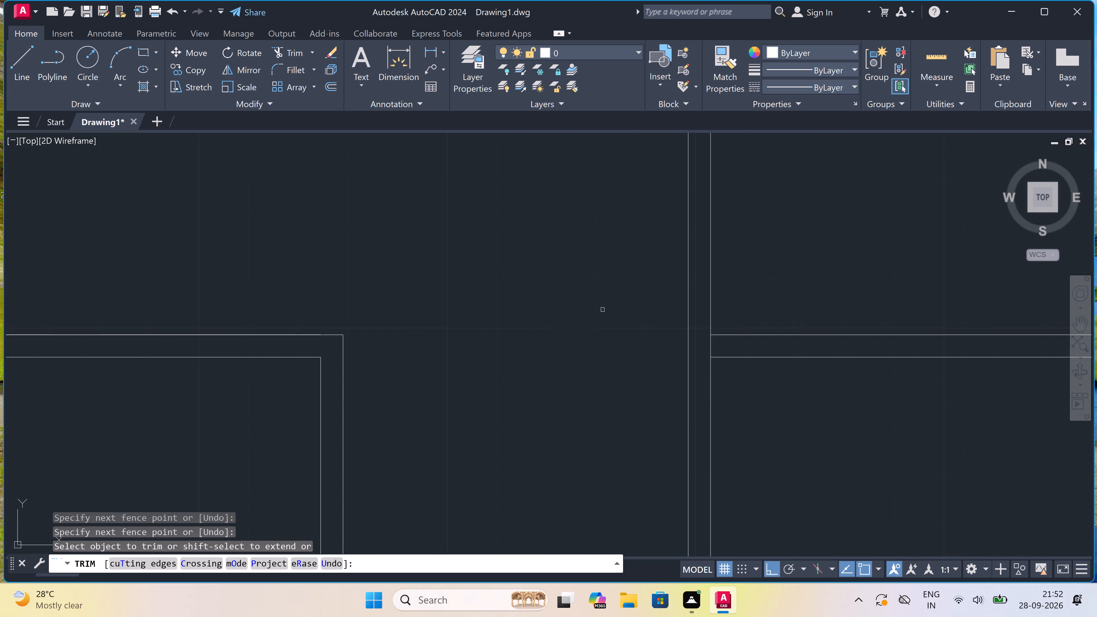
pyautogui.press('Escape')
# Draw a 4.5" thick wall from the upper-left small room's outer top corner to the first full-height interior wall.
pyautogui.write('l')
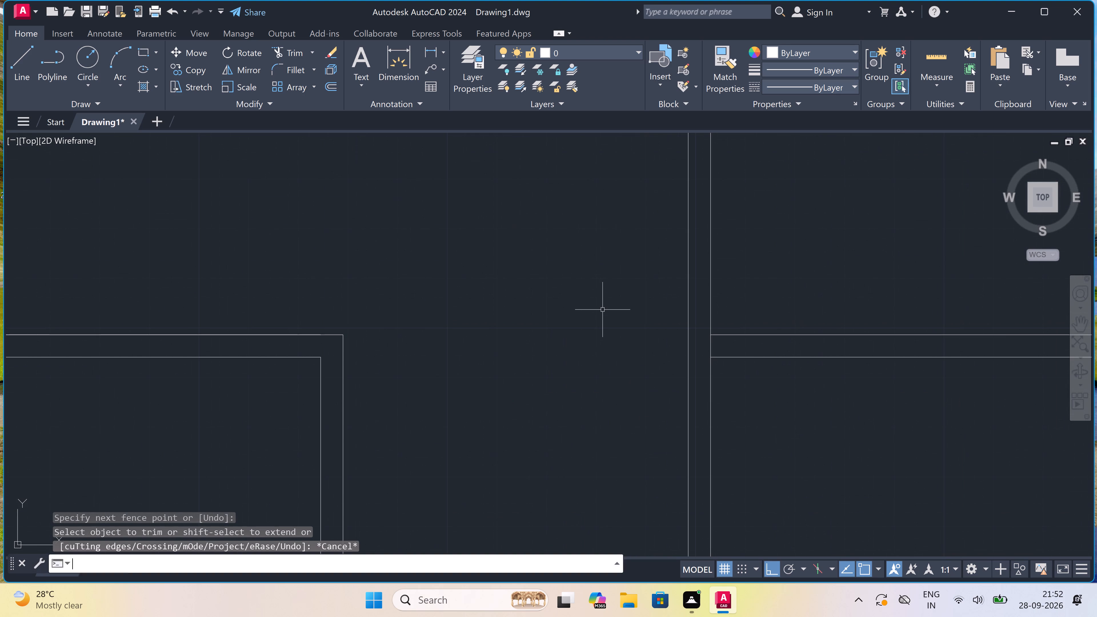
pyautogui.press('space')
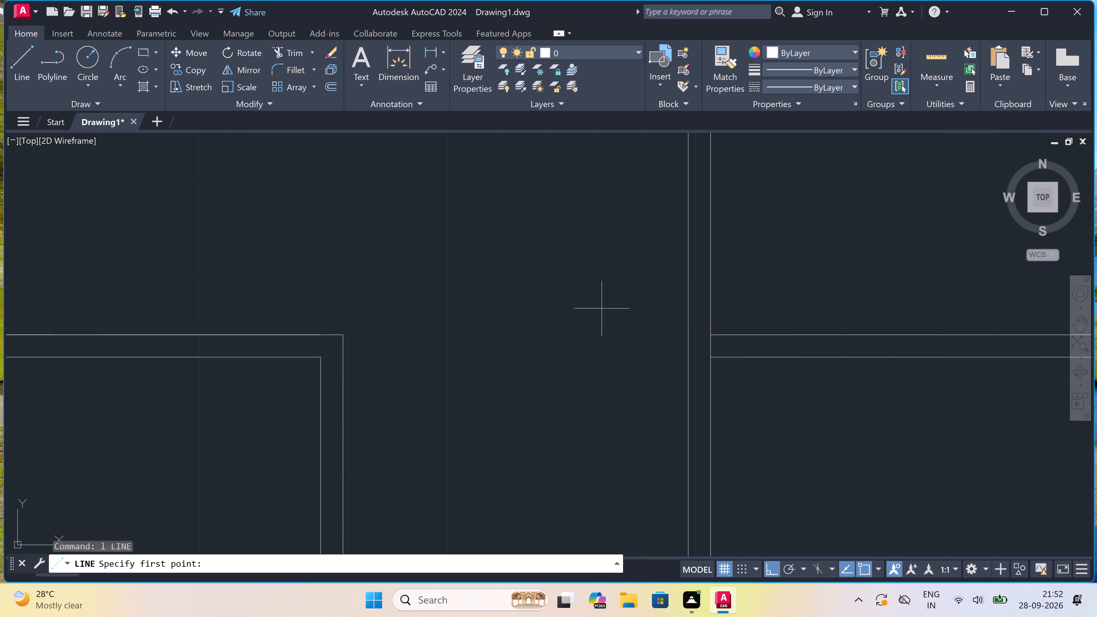
pyautogui.click(347, 336)
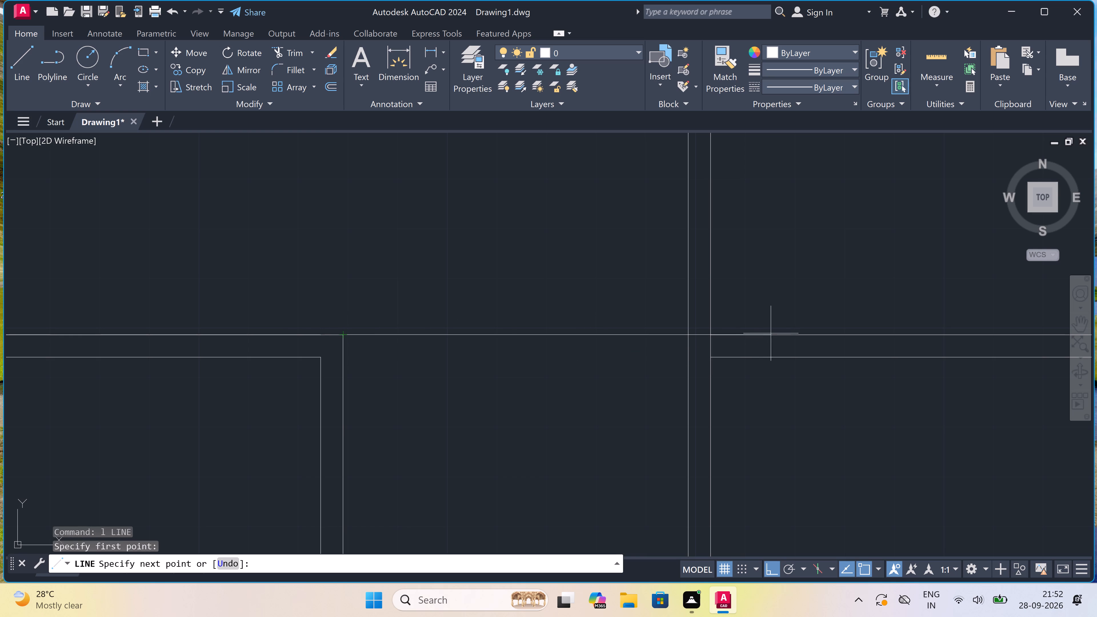
pyautogui.click(687, 335)
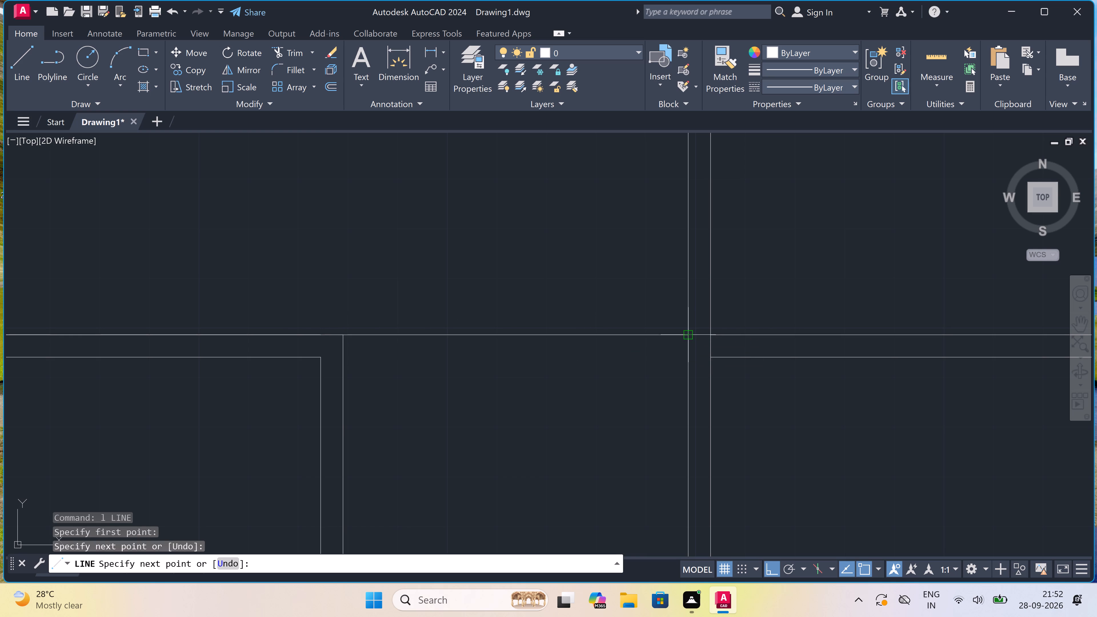
pyautogui.press('4')
pyautogui.press('.')
pyautogui.press('5')
pyautogui.hotkey('shift', '"')
pyautogui.press('space')
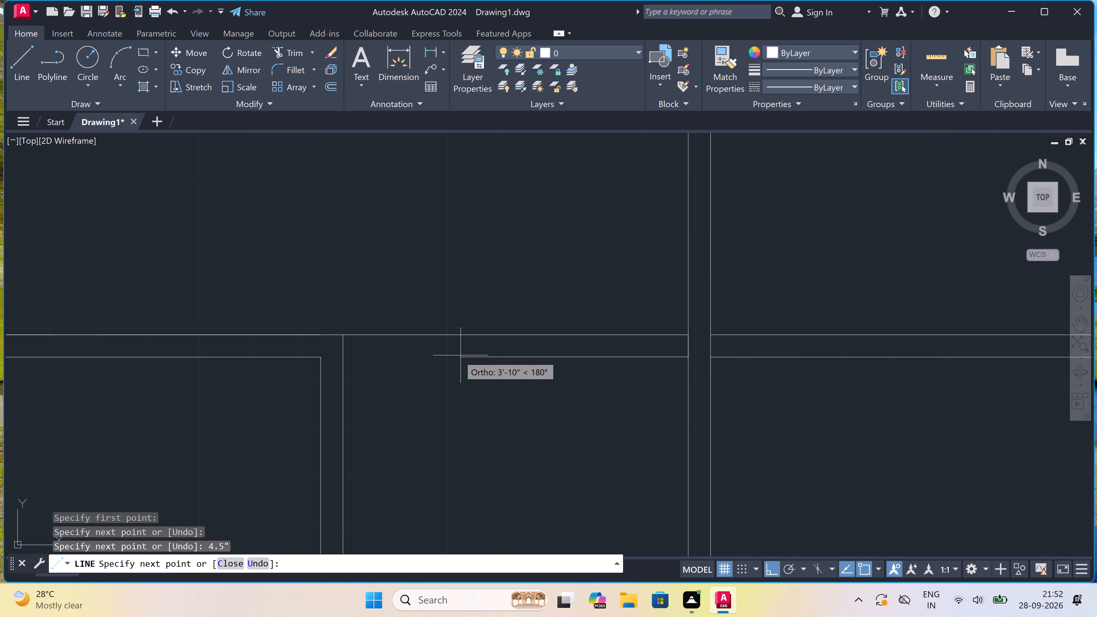
pyautogui.click(345, 354)
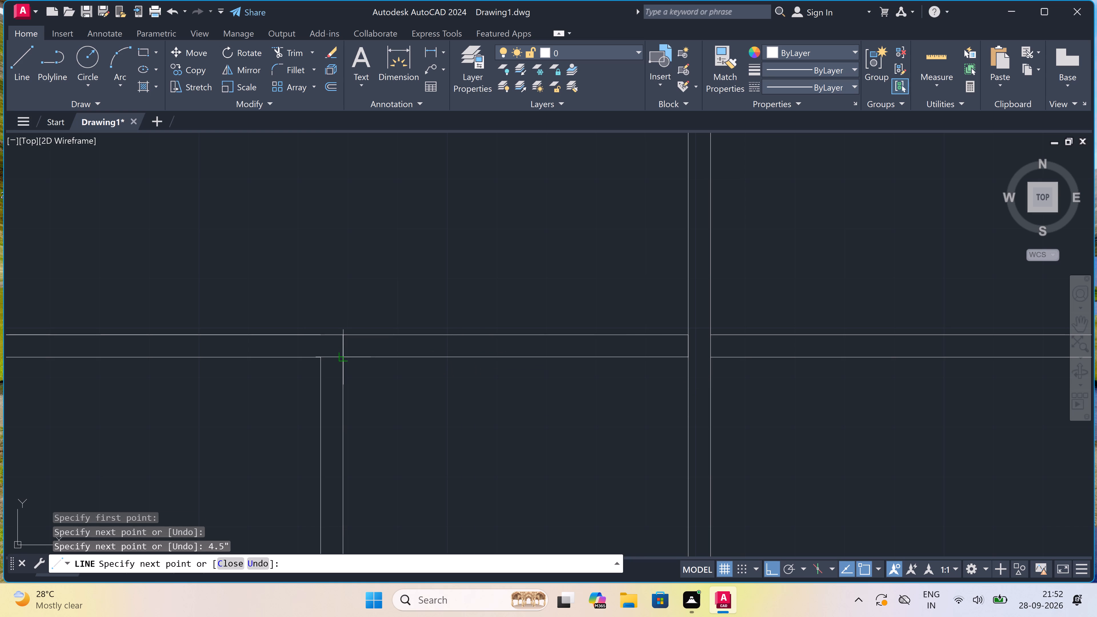
pyautogui.press('Escape')
# Start another line near the junction of the new wall and the first full-height interior wall.
pyautogui.press('space')
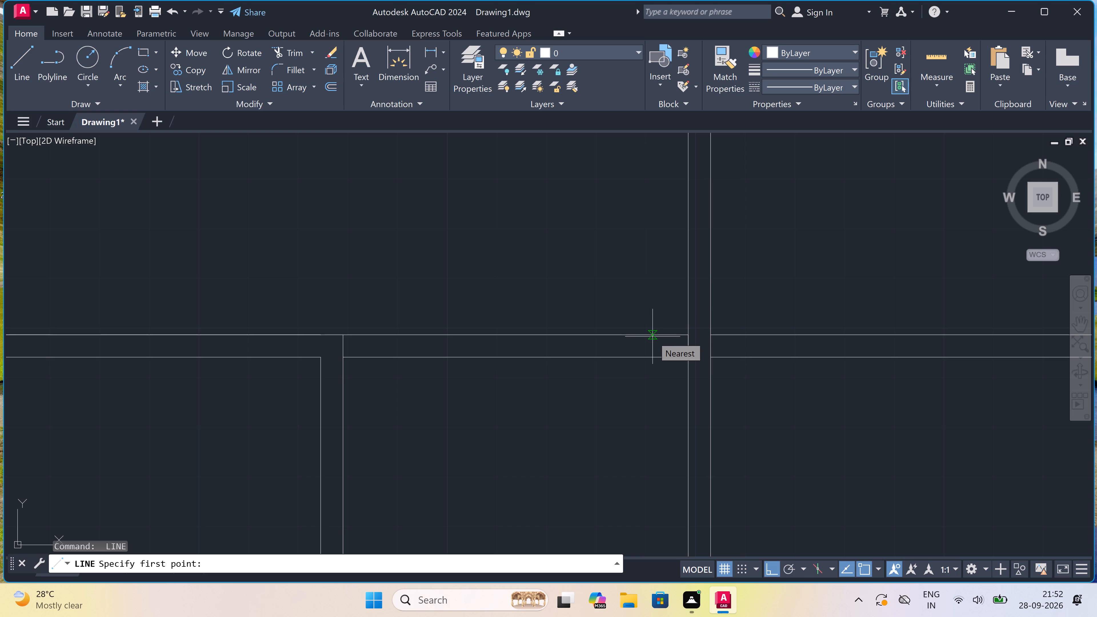
pyautogui.scroll(-2, 653, 337)
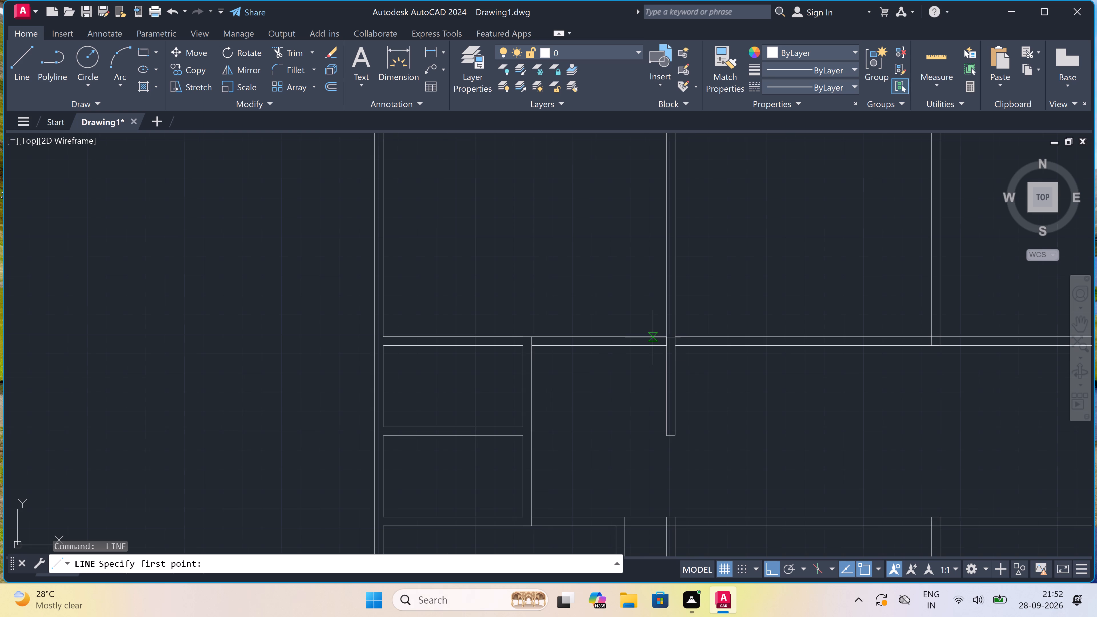
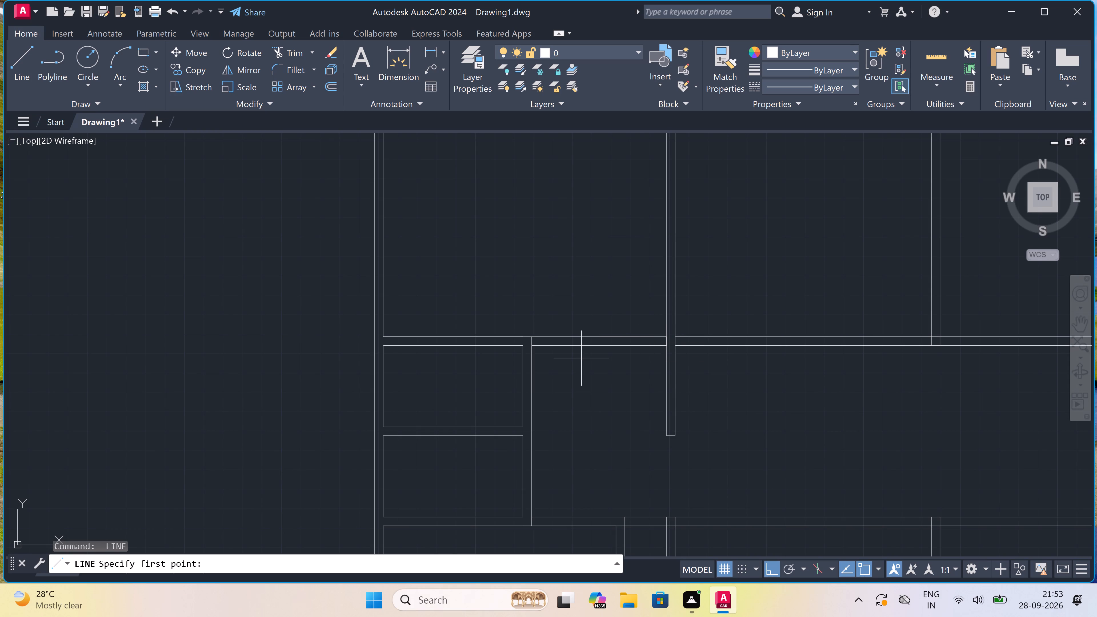
# Draw a horizontal line across the top row's two middle rooms, from the first full-height interior wall to the third.
pyautogui.scroll(-2, 581, 358)
pyautogui.scroll(2, 594, 347)
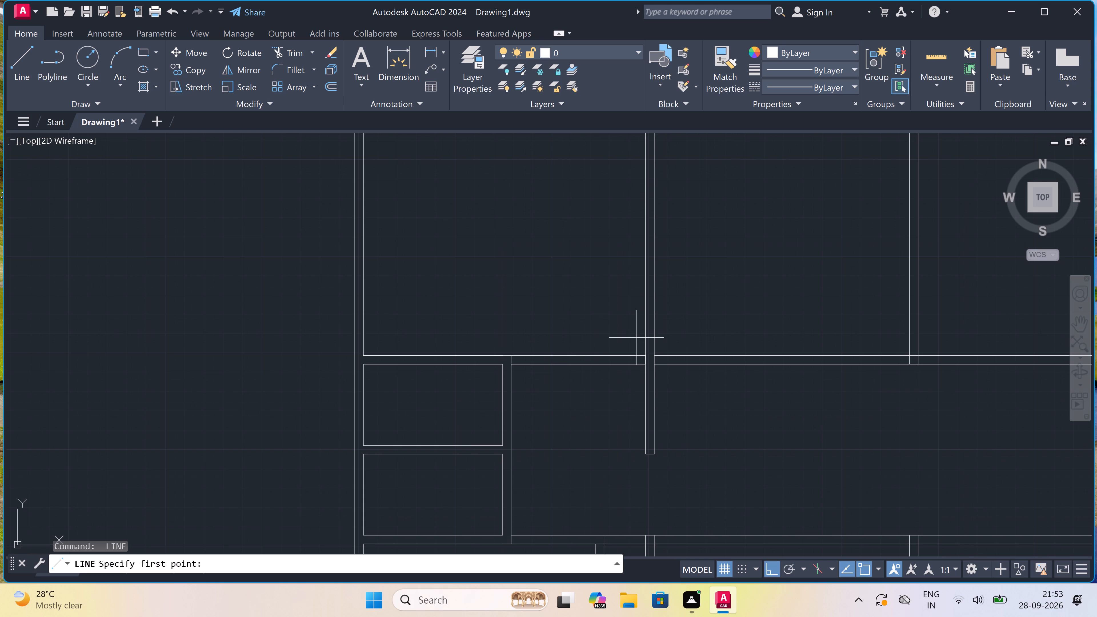
pyautogui.scroll(1, 636, 338)
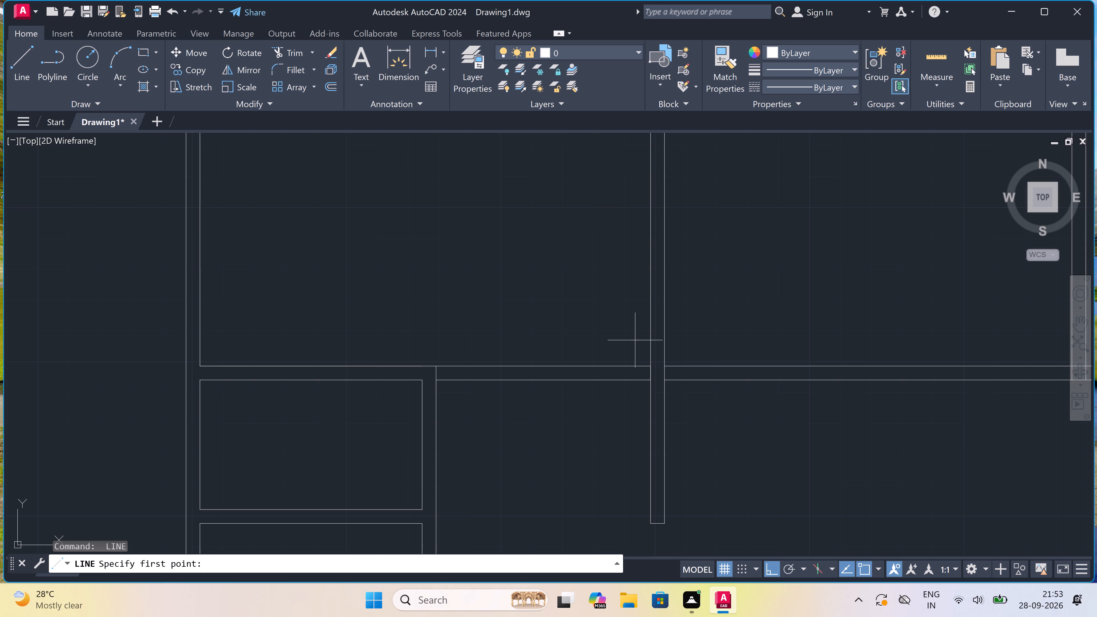
pyautogui.scroll(-1, 635, 340)
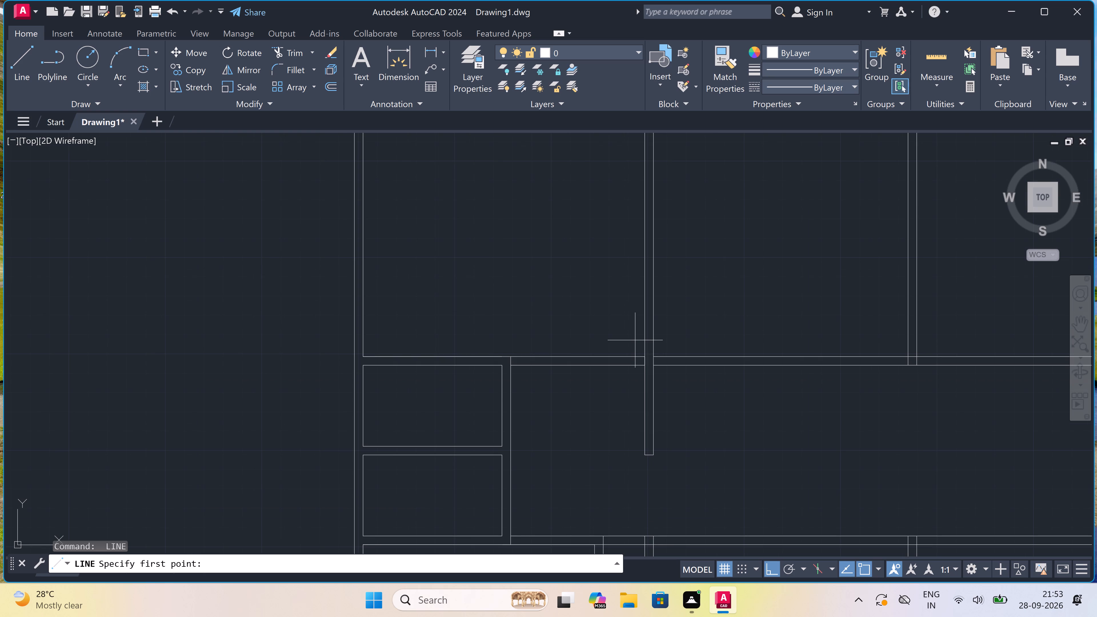
pyautogui.scroll(-1, 635, 340)
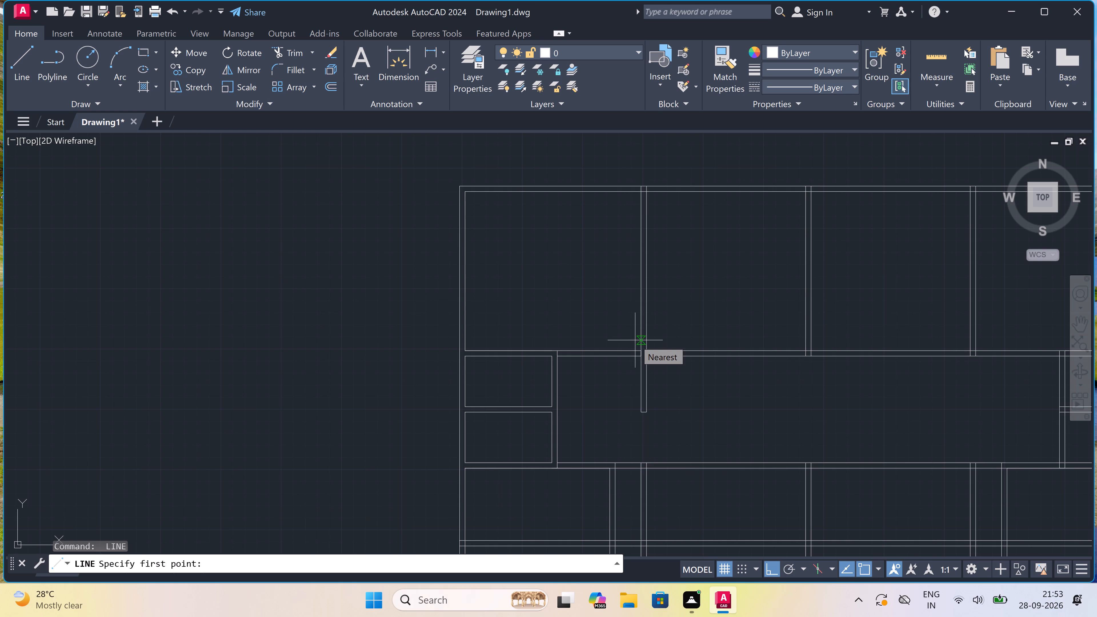
pyautogui.scroll(-2, 639, 315)
pyautogui.scroll(3, 748, 257)
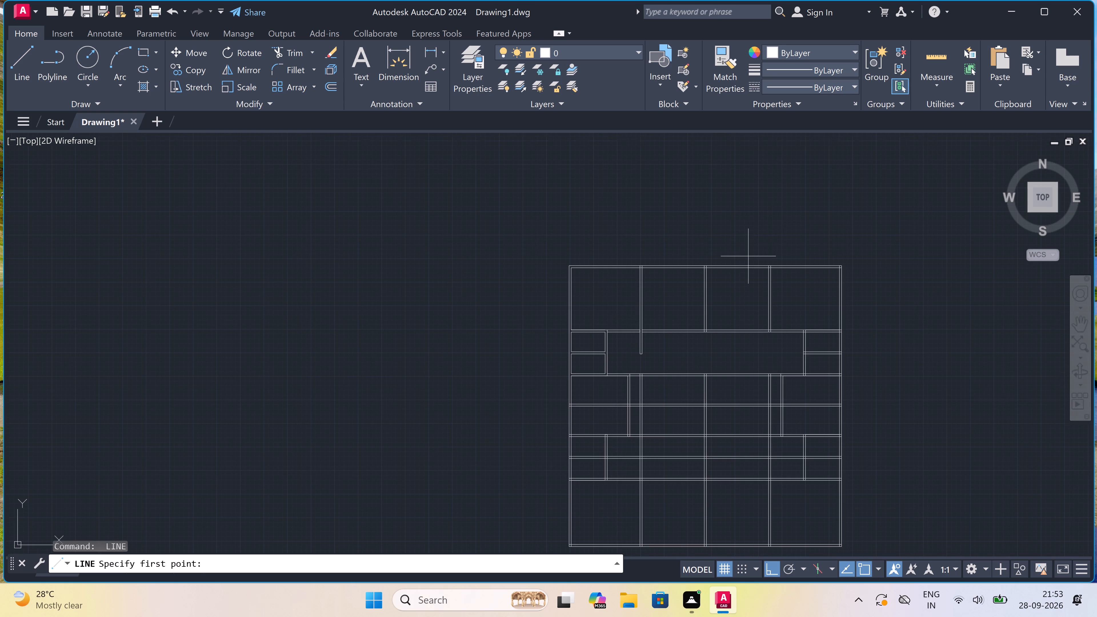
pyautogui.scroll(1, 748, 257)
pyautogui.scroll(-2, 327, 364)
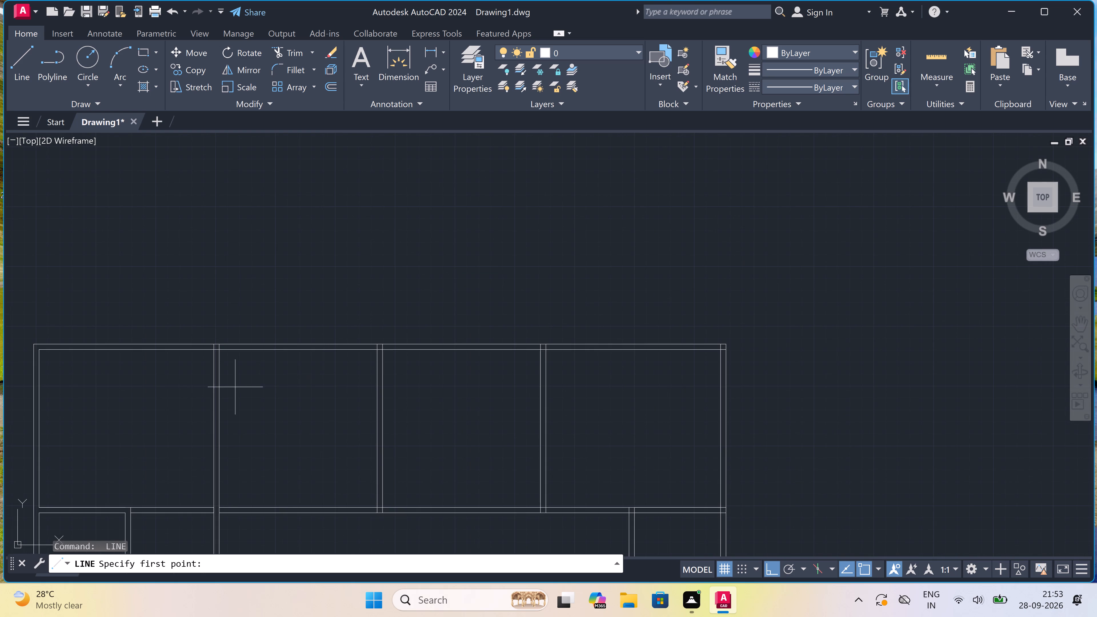
pyautogui.scroll(2, 211, 394)
pyautogui.click(234, 366)
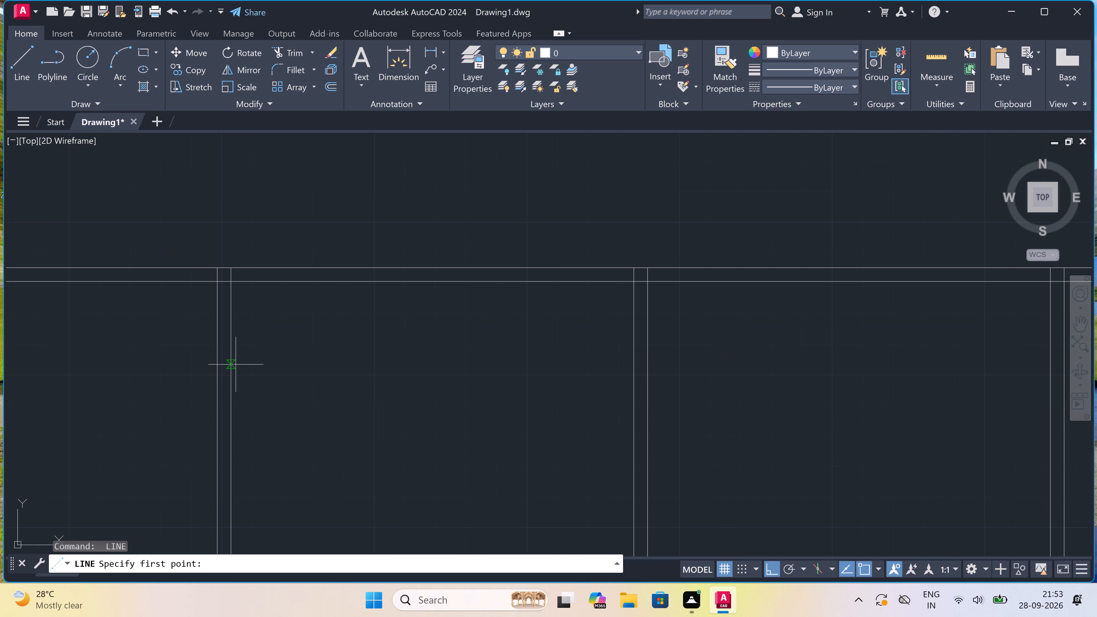
pyautogui.scroll(-4, 623, 320)
pyautogui.scroll(3, 711, 336)
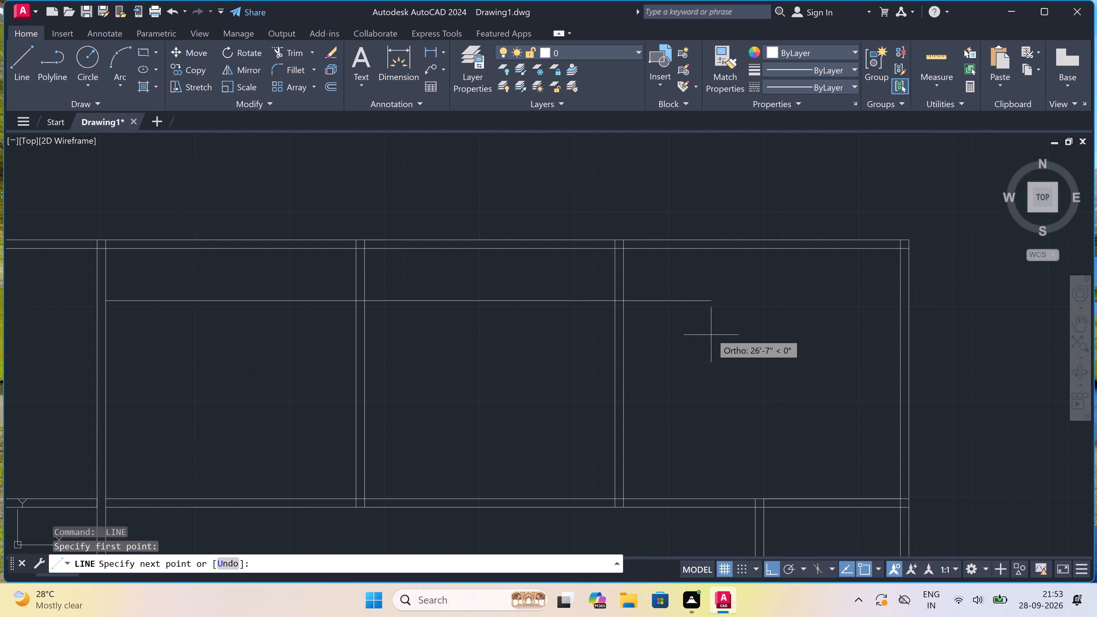
pyautogui.click(617, 297)
# Continue the line 11' down along the third interior wall, and back across to the first interior wall's far face.
pyautogui.scroll(-3, 617, 297)
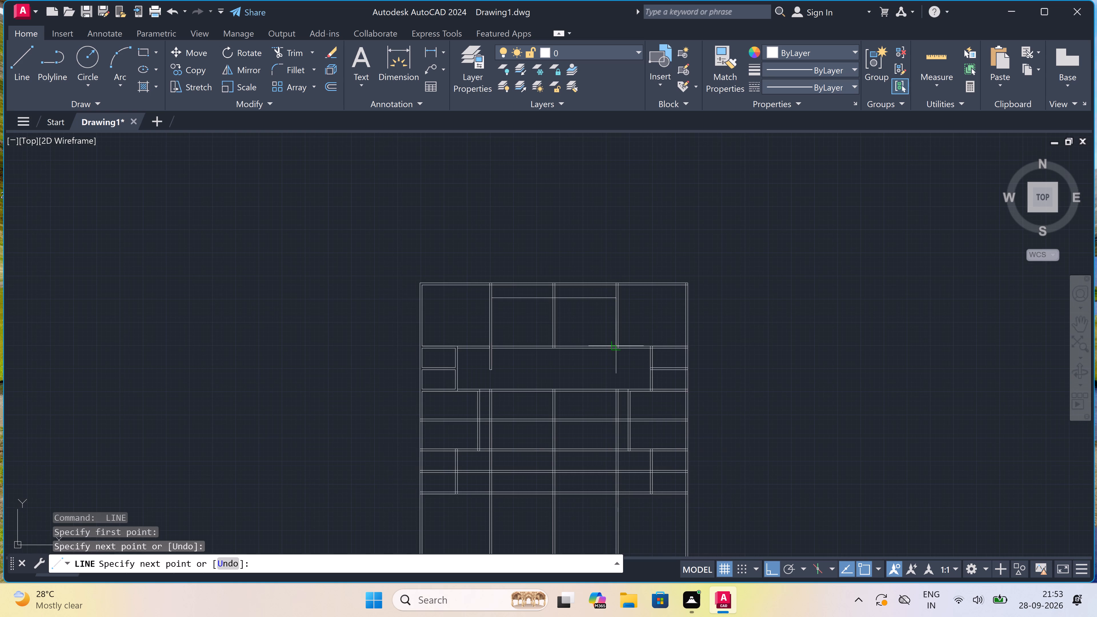
pyautogui.write("11'")
pyautogui.press('space')
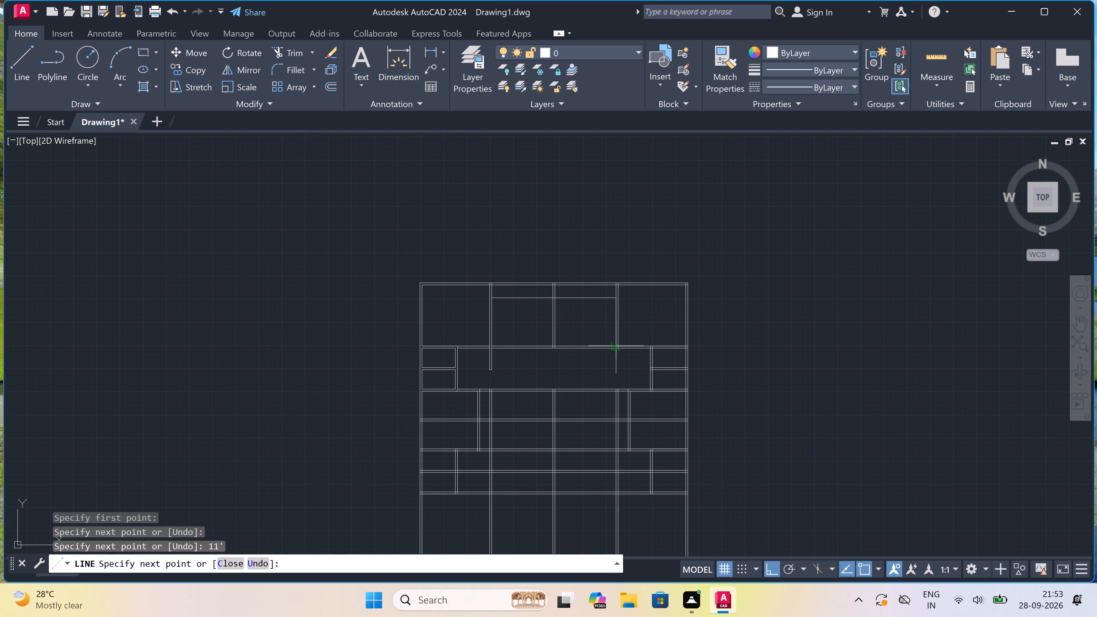
pyautogui.scroll(-2, 616, 342)
pyautogui.scroll(3, 556, 370)
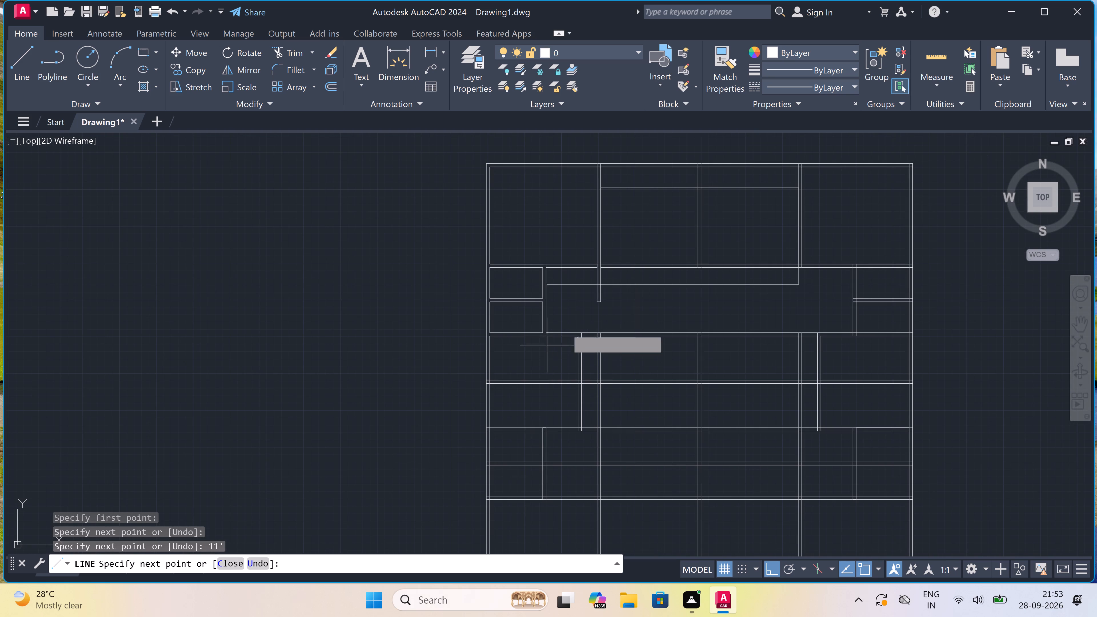
pyautogui.scroll(2, 608, 281)
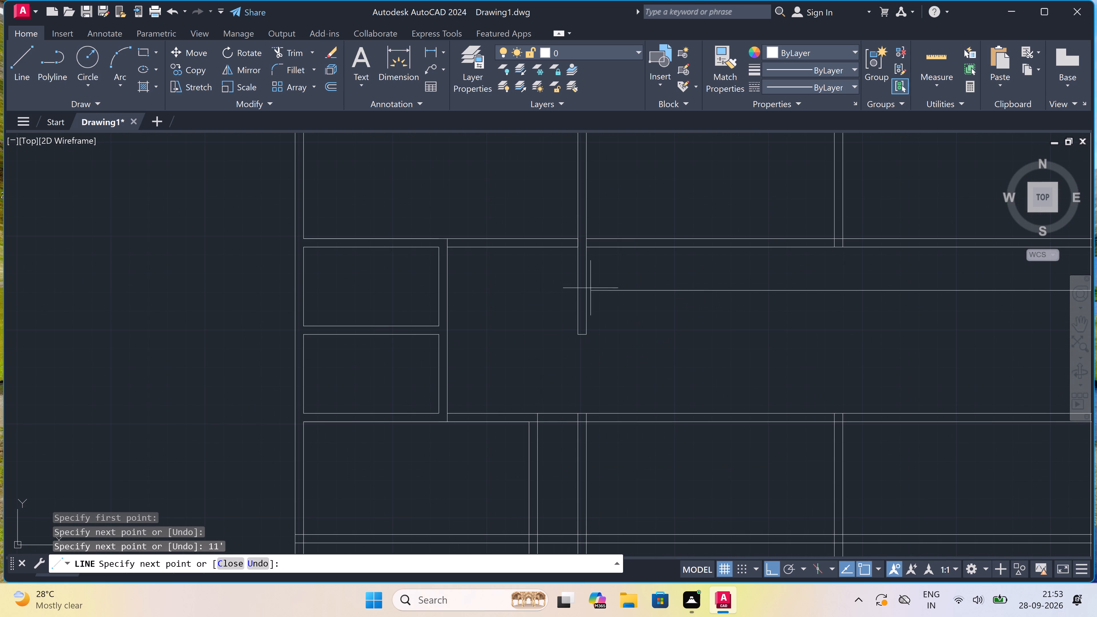
pyautogui.click(579, 293)
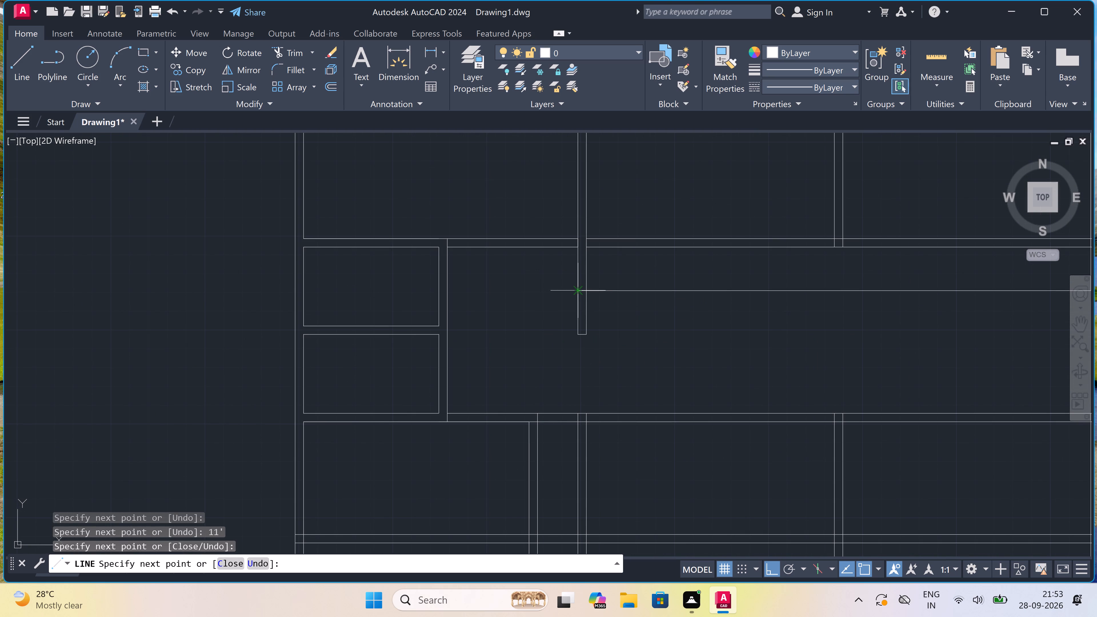
pyautogui.press('Escape')
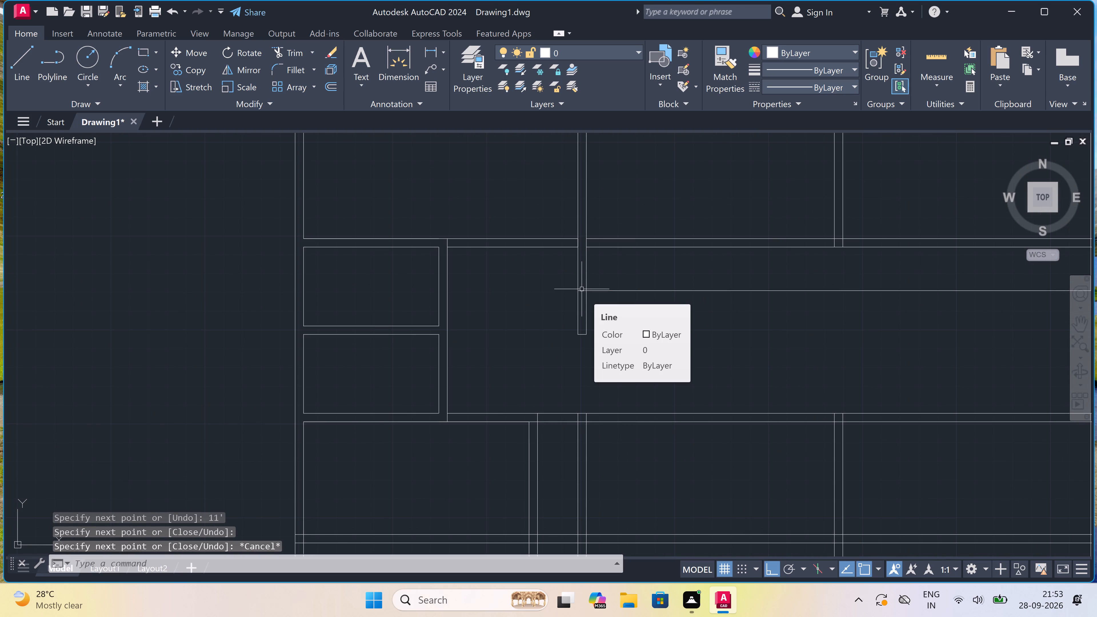
# Draw the new wall's outer face 4.5" below the long horizontal line, turning up at the third interior wall's outer face to meet it.
pyautogui.scroll(1, 582, 289)
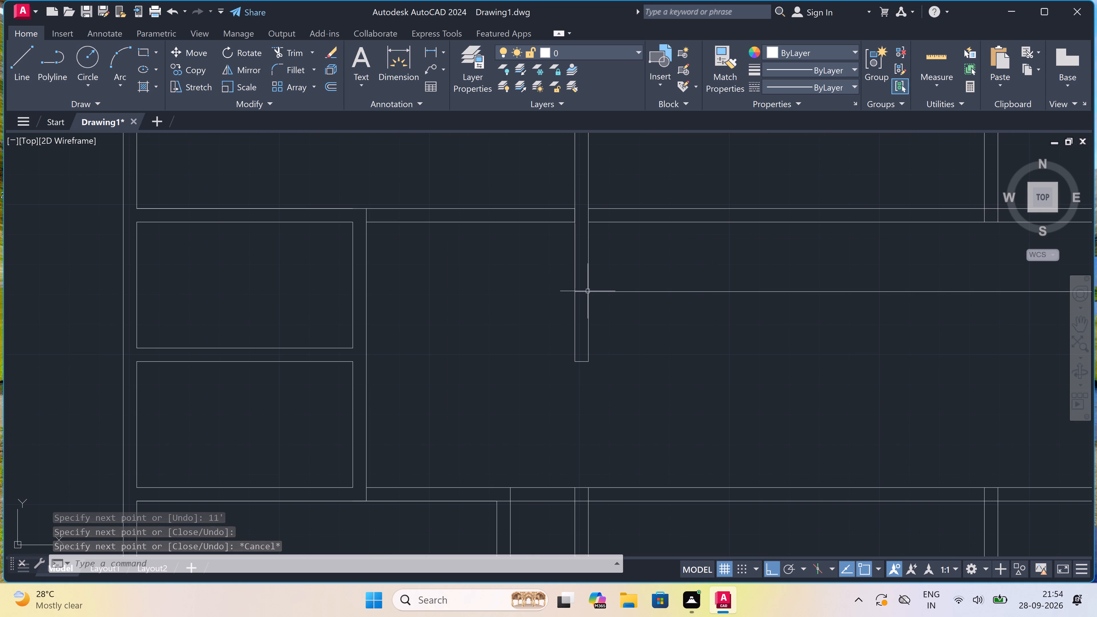
pyautogui.press('space')
pyautogui.click(587, 291)
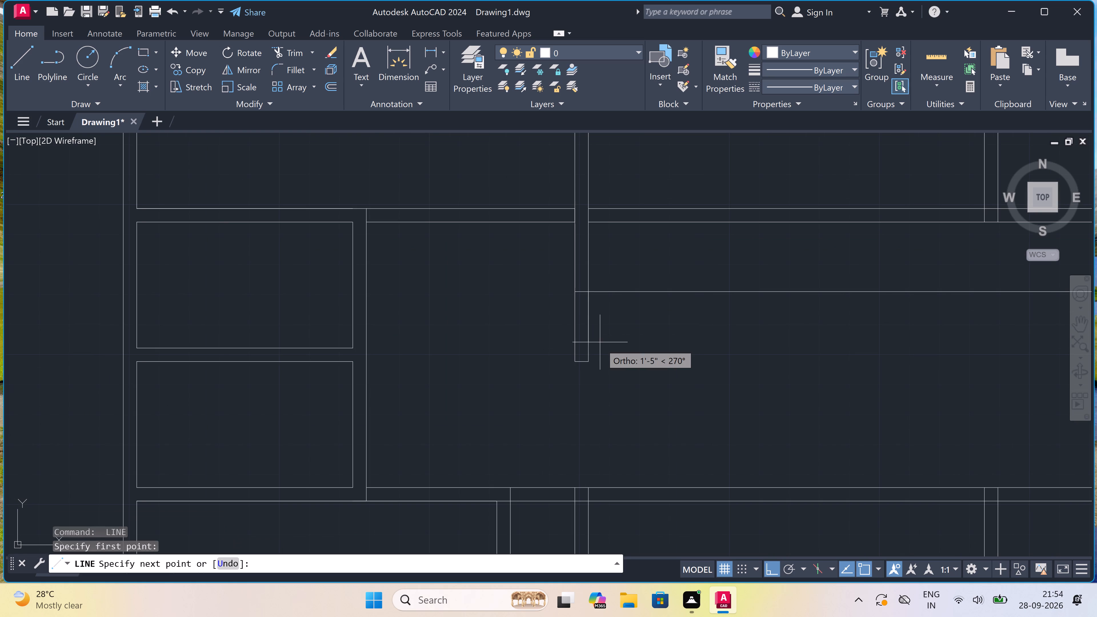
pyautogui.write('4.5"')
pyautogui.press('space')
pyautogui.scroll(-3, 599, 342)
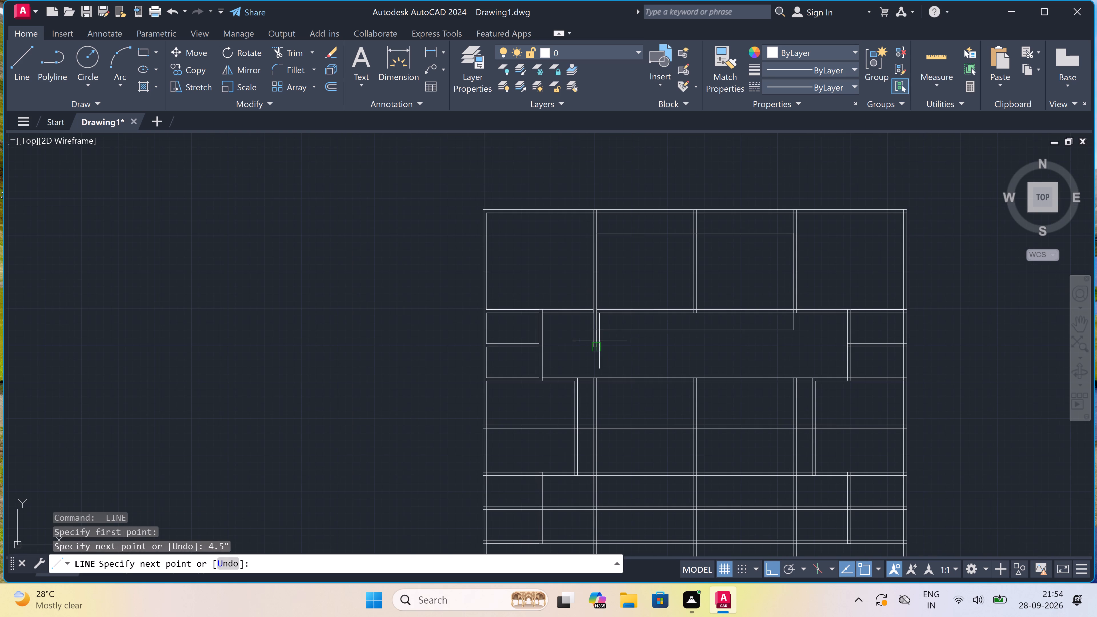
pyautogui.scroll(2, 763, 336)
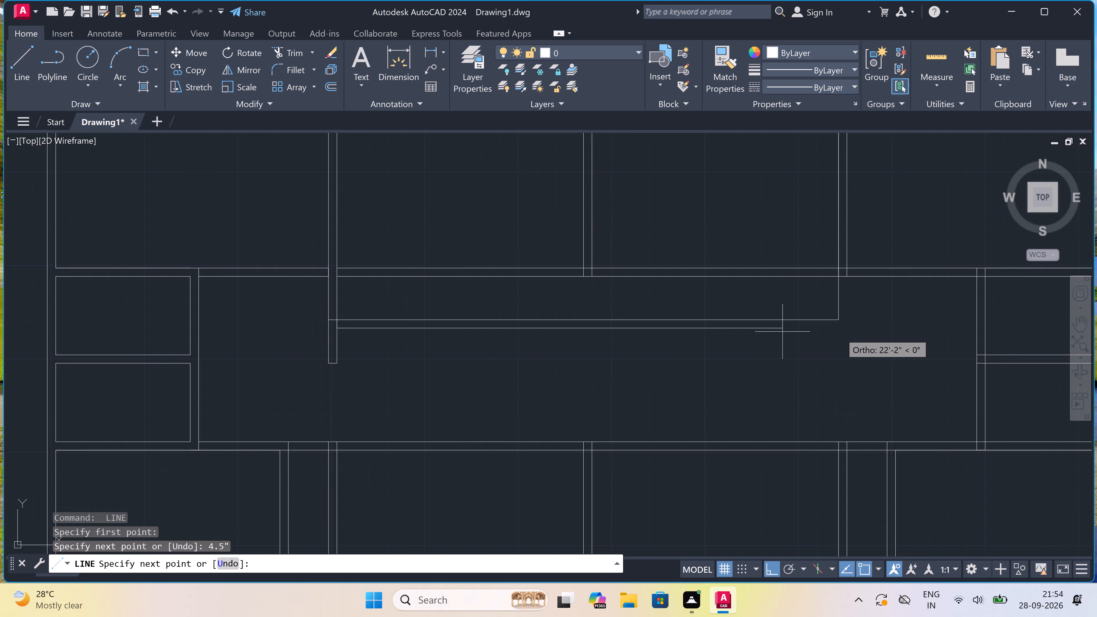
pyautogui.scroll(2, 842, 334)
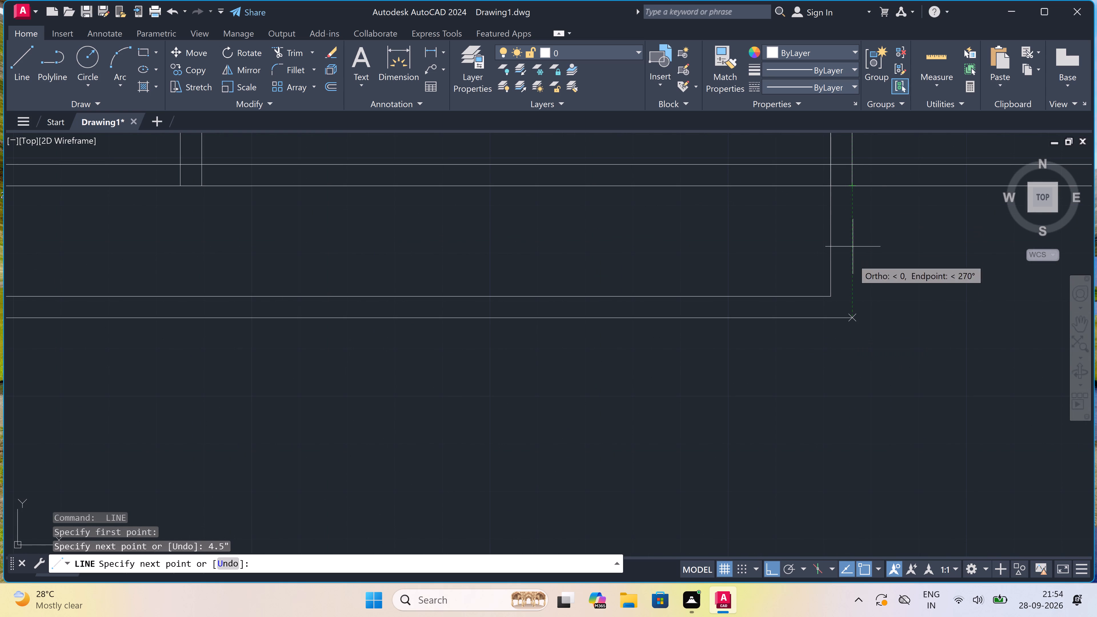
pyautogui.click(854, 319)
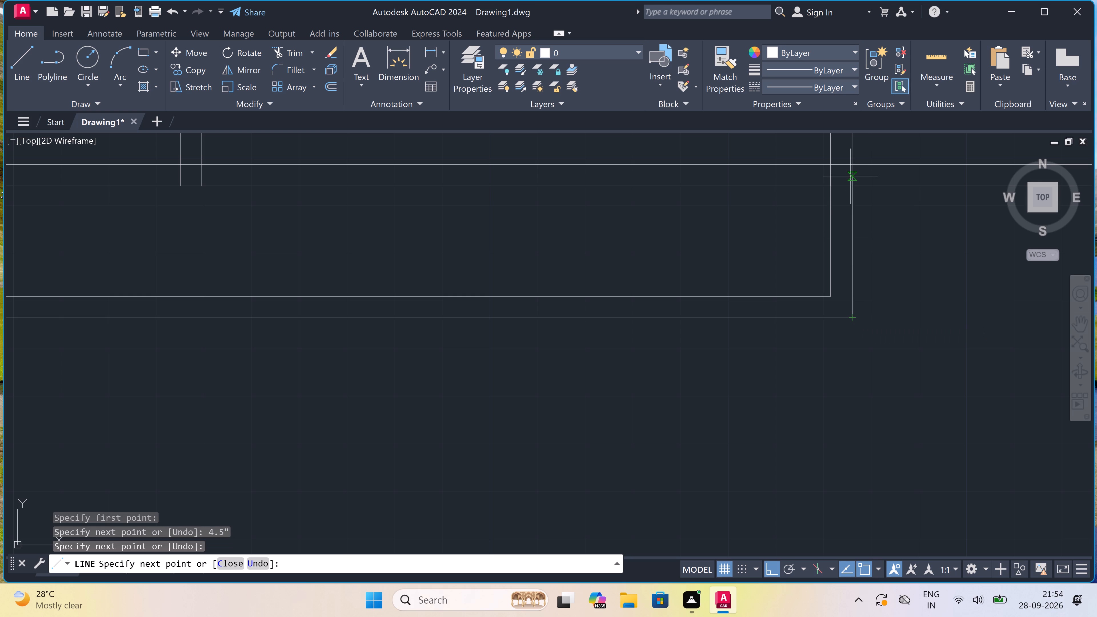
pyautogui.doubleClick(852, 189)
pyautogui.press('Escape')
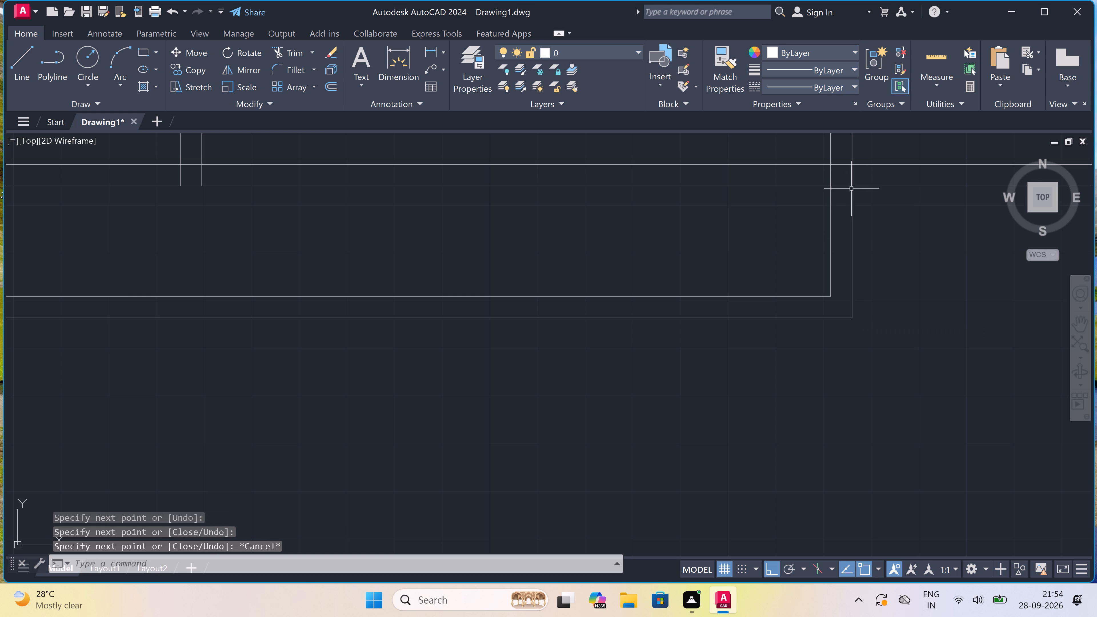
# Trim away the double wall line beneath the top row's two middle rooms, between the first and third interior walls.
pyautogui.write('tr')
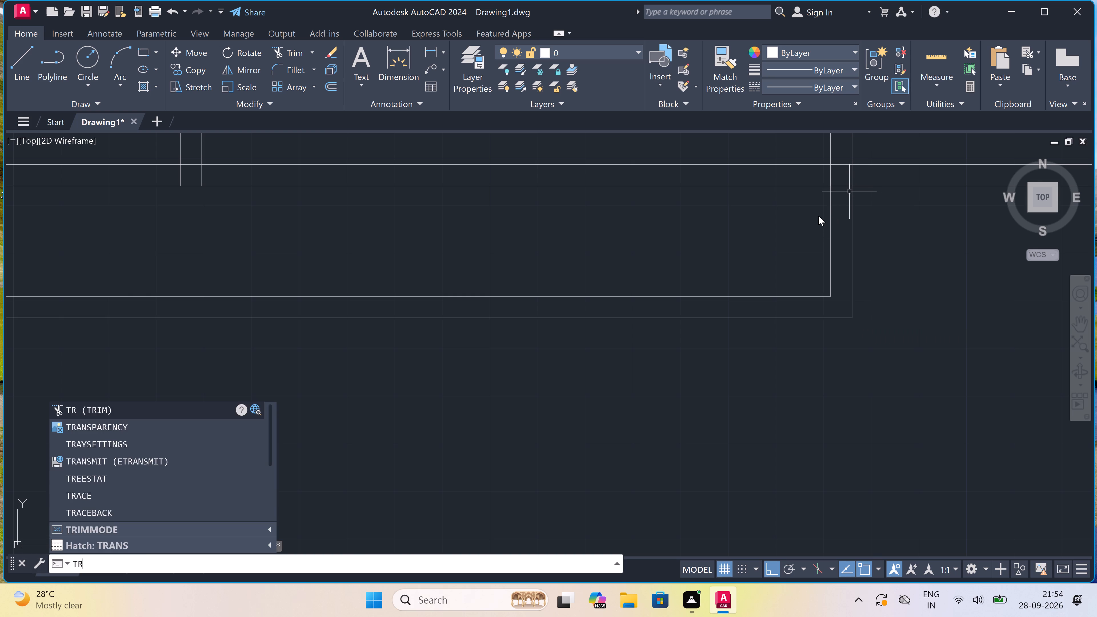
pyautogui.press('space')
pyautogui.scroll(-3, 812, 222)
pyautogui.click(791, 204)
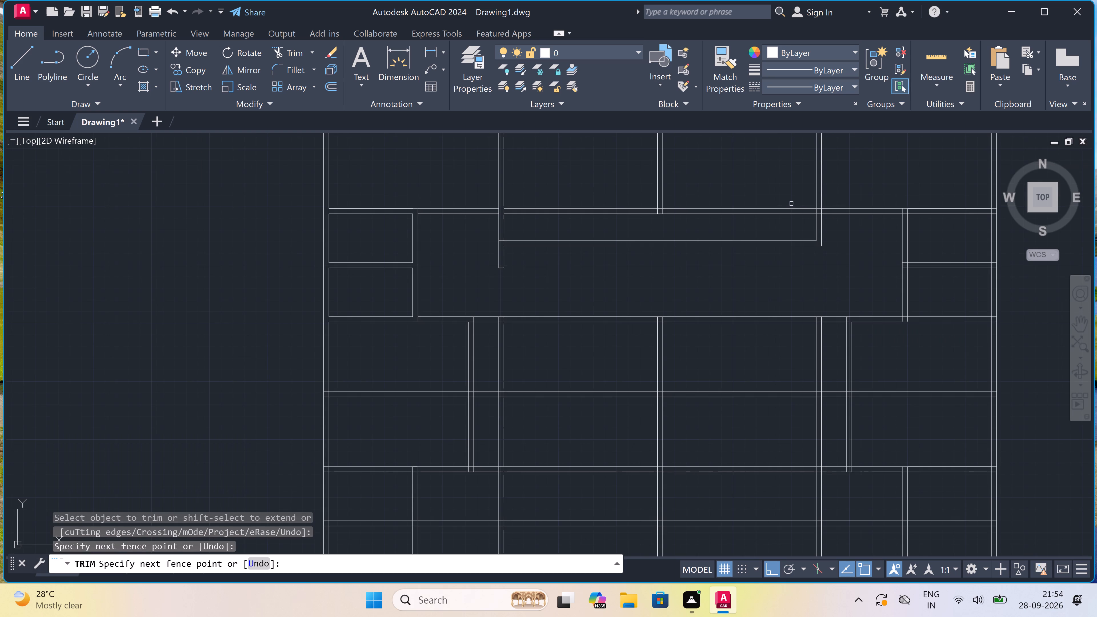
pyautogui.click(790, 213)
pyautogui.scroll(-2, 686, 213)
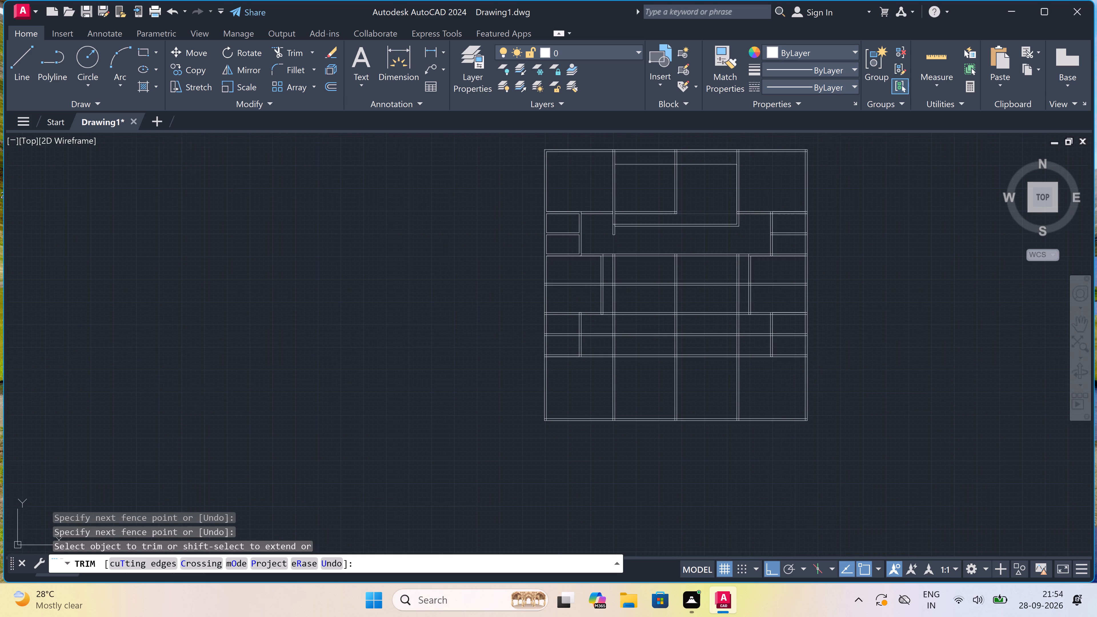
pyautogui.scroll(3, 666, 196)
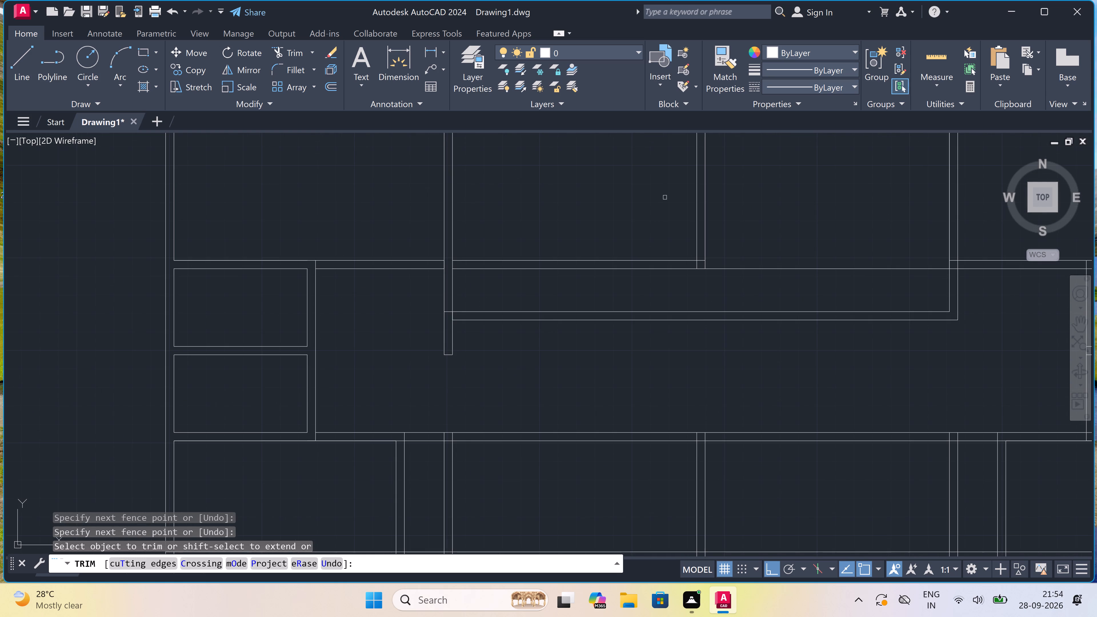
pyautogui.click(631, 223)
pyautogui.doubleClick(622, 270)
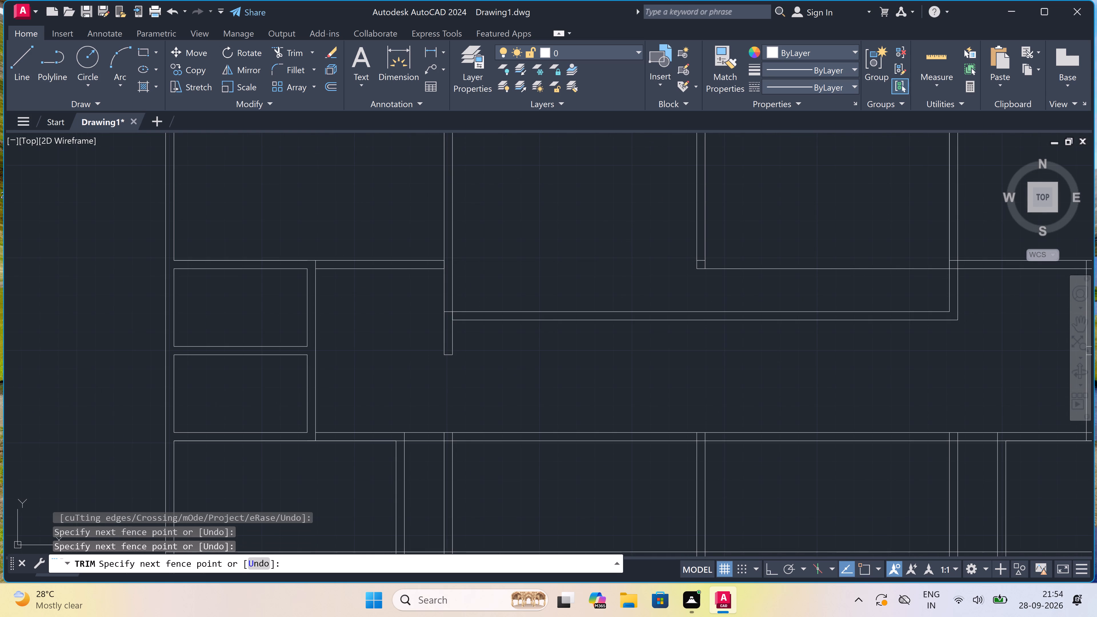
# Trim away the leftover cross line inside the lower end of the top row's middle interior wall.
pyautogui.click(715, 281)
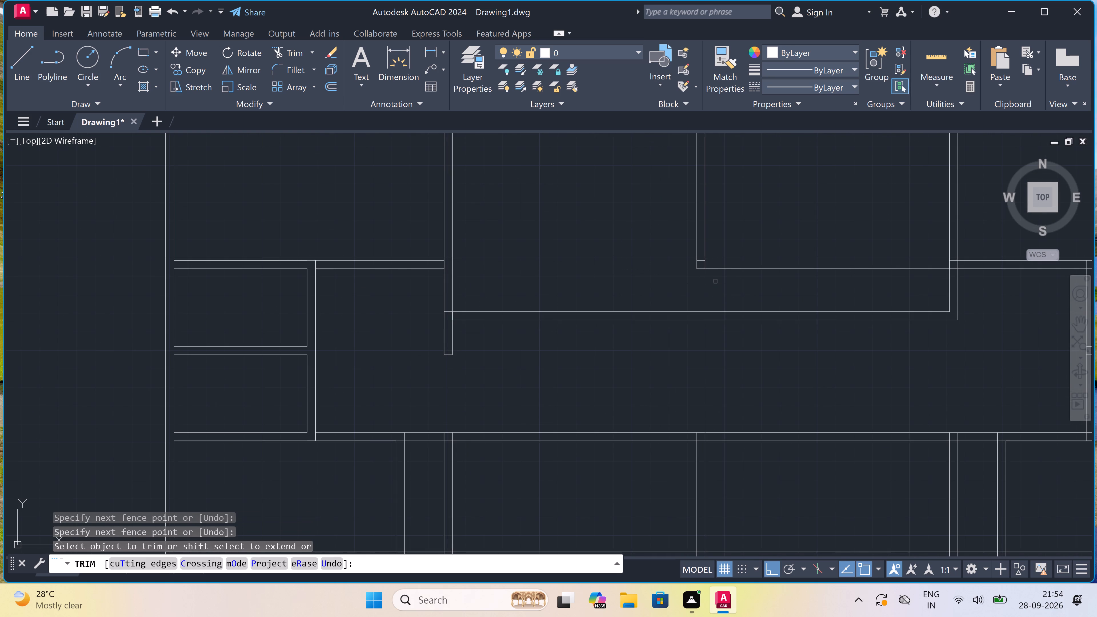
pyautogui.click(720, 281)
pyautogui.click(750, 231)
pyautogui.scroll(3, 689, 254)
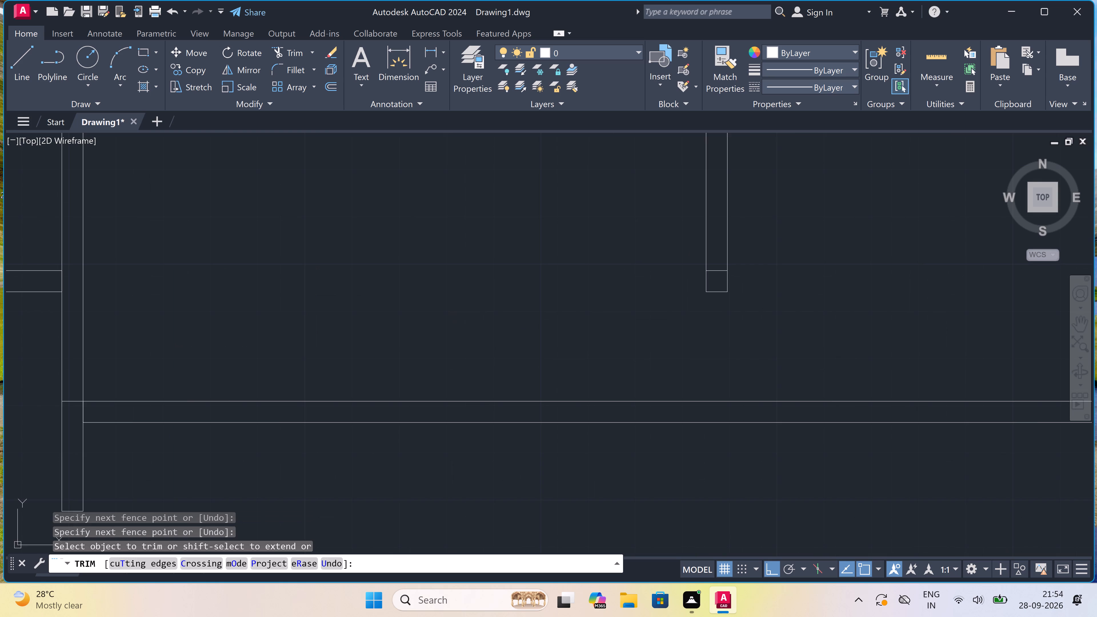
pyautogui.click(731, 288)
pyautogui.click(732, 265)
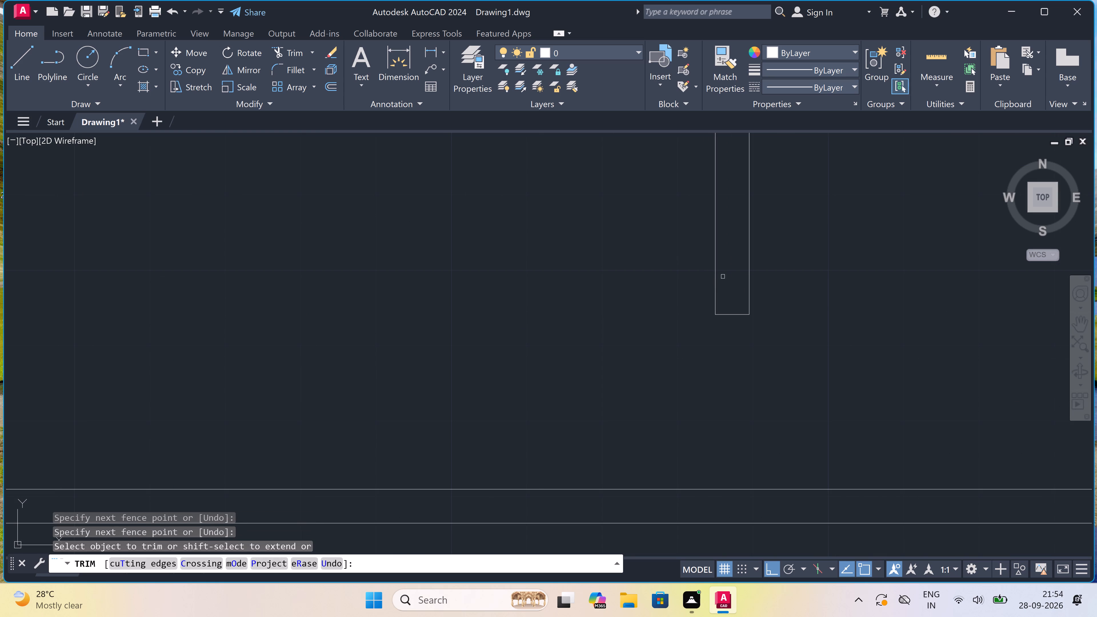
# Trim away the top exterior wall between the first and third interior walls, on both sides of the middle wall.
pyautogui.scroll(-7, 638, 323)
pyautogui.scroll(2, 634, 271)
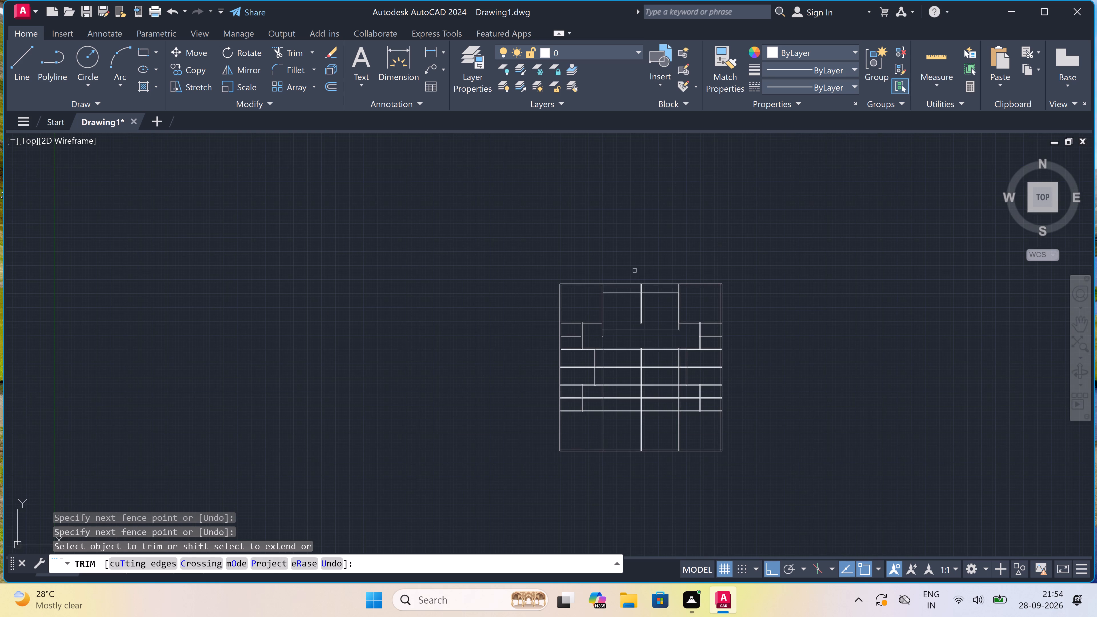
pyautogui.scroll(2, 634, 271)
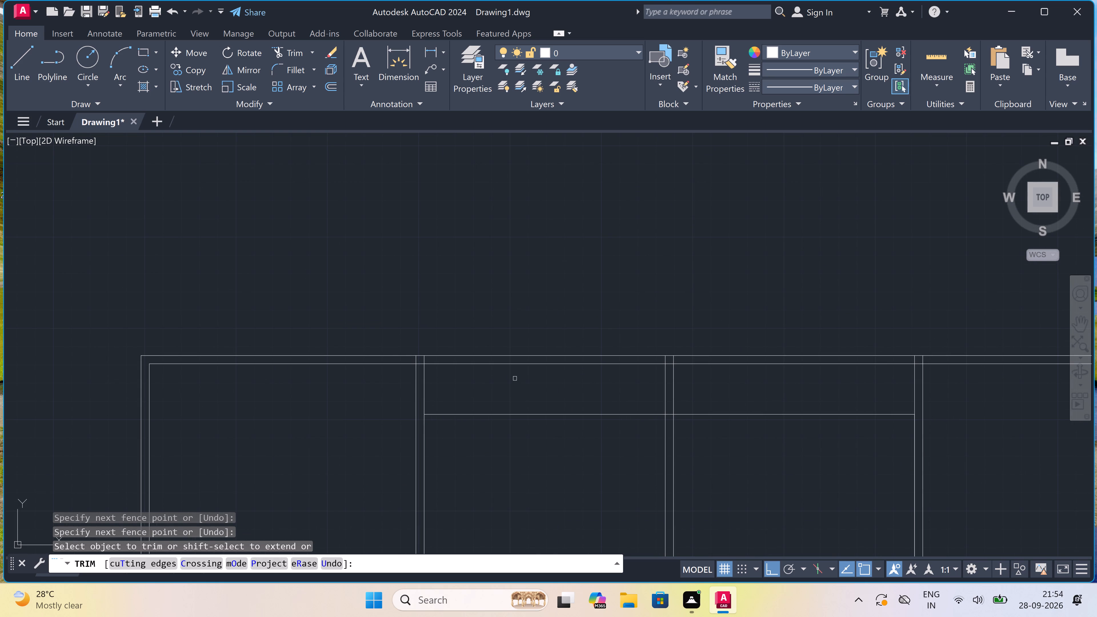
pyautogui.scroll(1, 495, 379)
pyautogui.moveTo(495, 379); pyautogui.dragTo(495, 375)
pyautogui.click(520, 281)
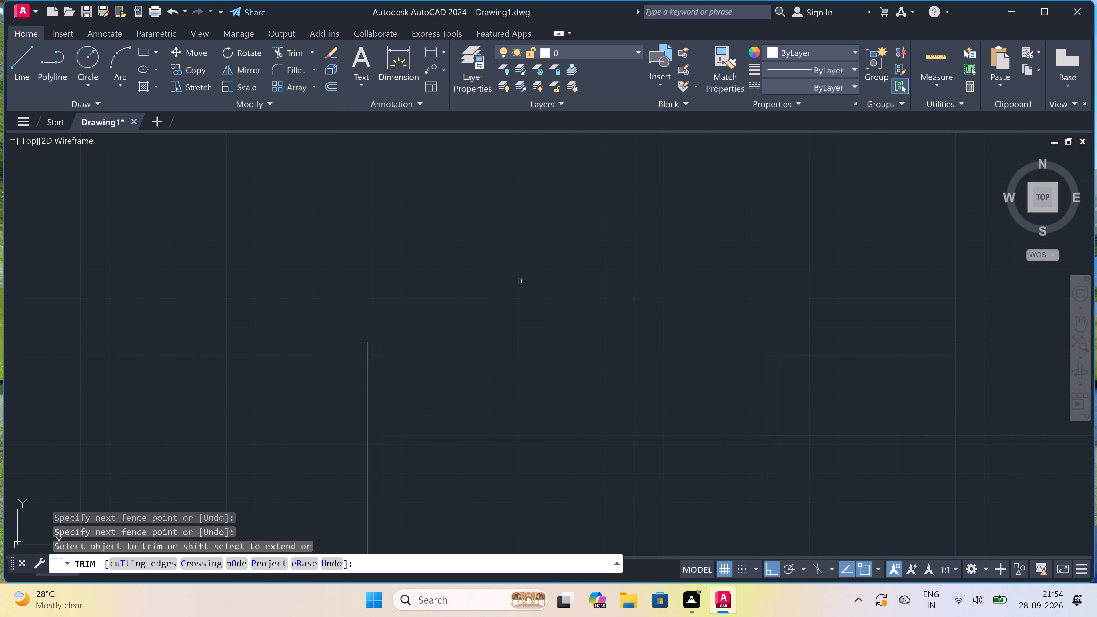
pyautogui.scroll(-2, 520, 281)
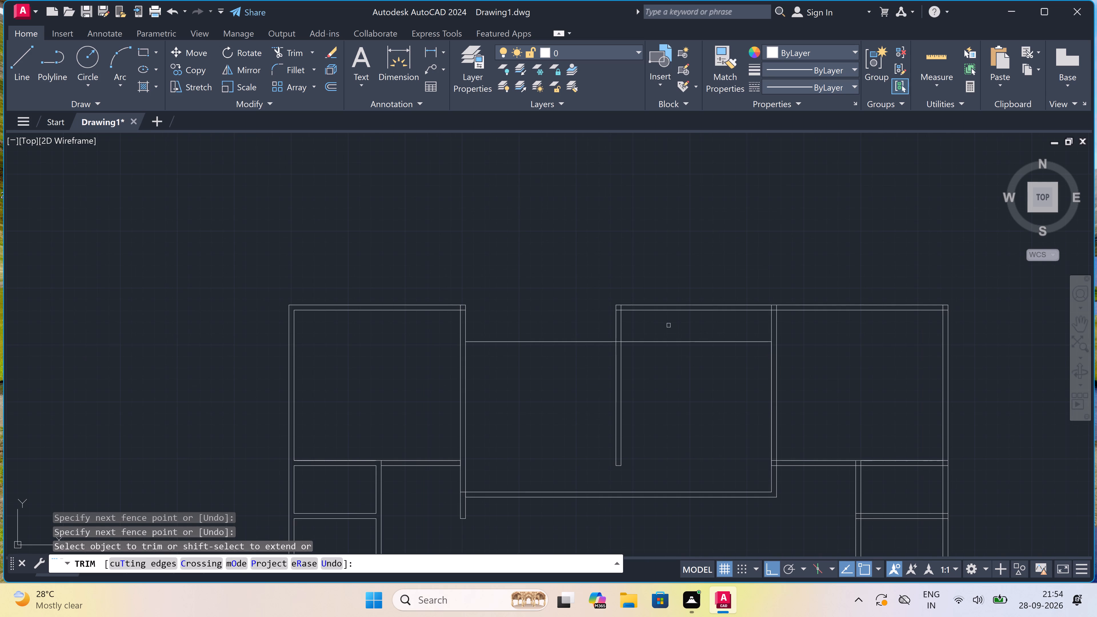
pyautogui.click(669, 325)
pyautogui.click(664, 283)
# Trim away the leftover cross line inside the upper end of the top row's middle interior wall.
pyautogui.scroll(2, 626, 307)
pyautogui.click(607, 311)
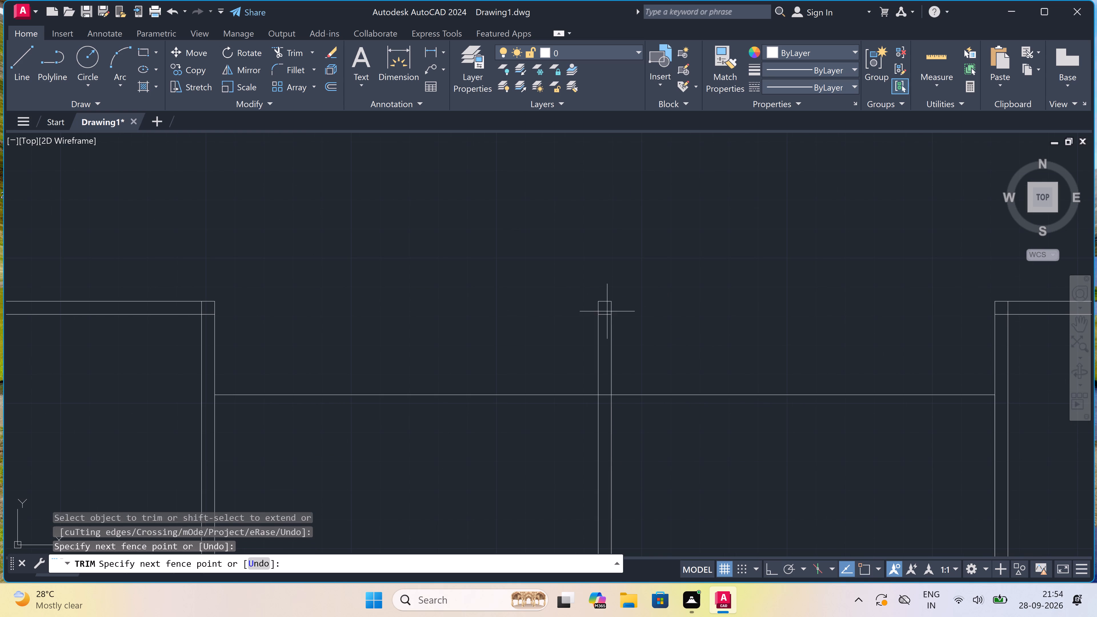
pyautogui.click(602, 331)
pyautogui.press('Escape')
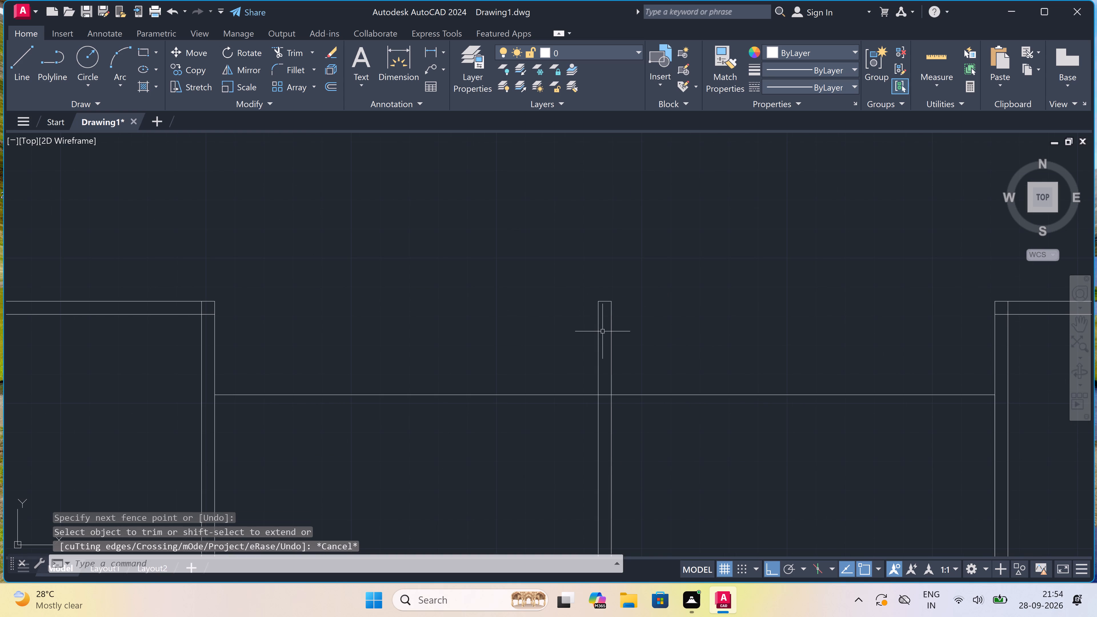
# Offset the horizontal line crossing the two top middle rooms 4.5" downward to form a double wall line.
pyautogui.press('o')
pyautogui.press('space')
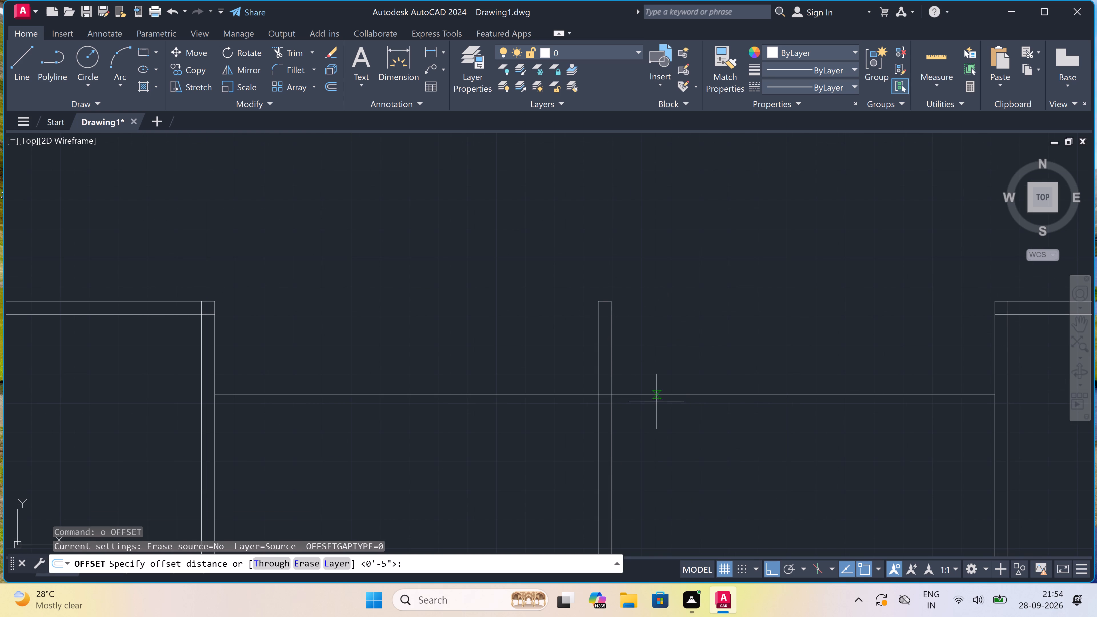
pyautogui.moveTo(655, 396); pyautogui.dragTo(656, 402)
pyautogui.write('4.5"')
pyautogui.press('space')
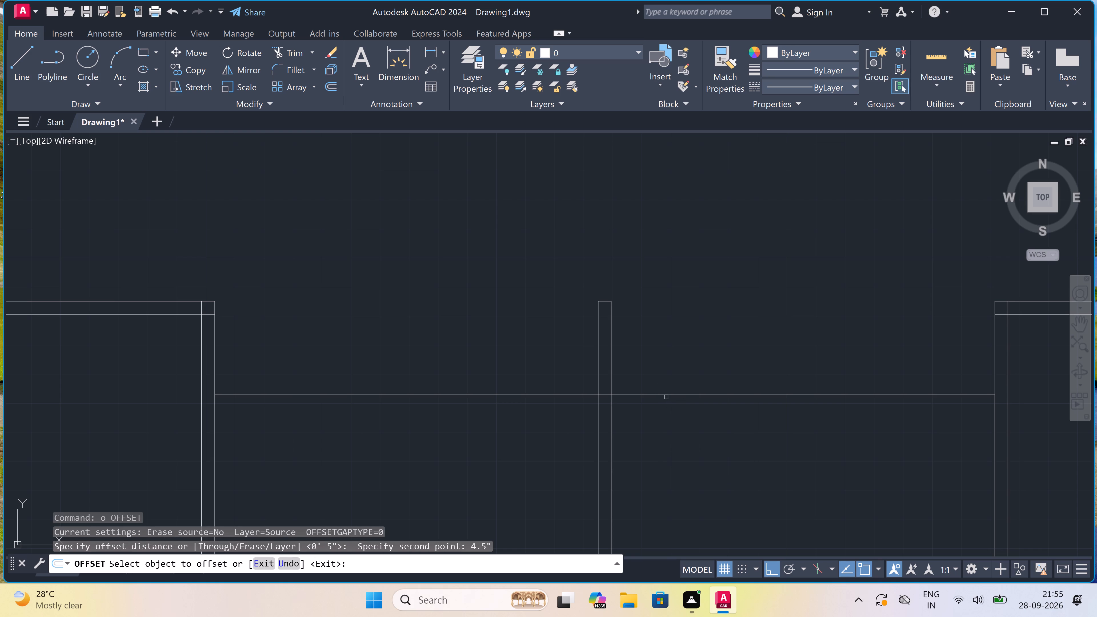
pyautogui.moveTo(666, 394); pyautogui.dragTo(663, 415)
pyautogui.click(663, 419)
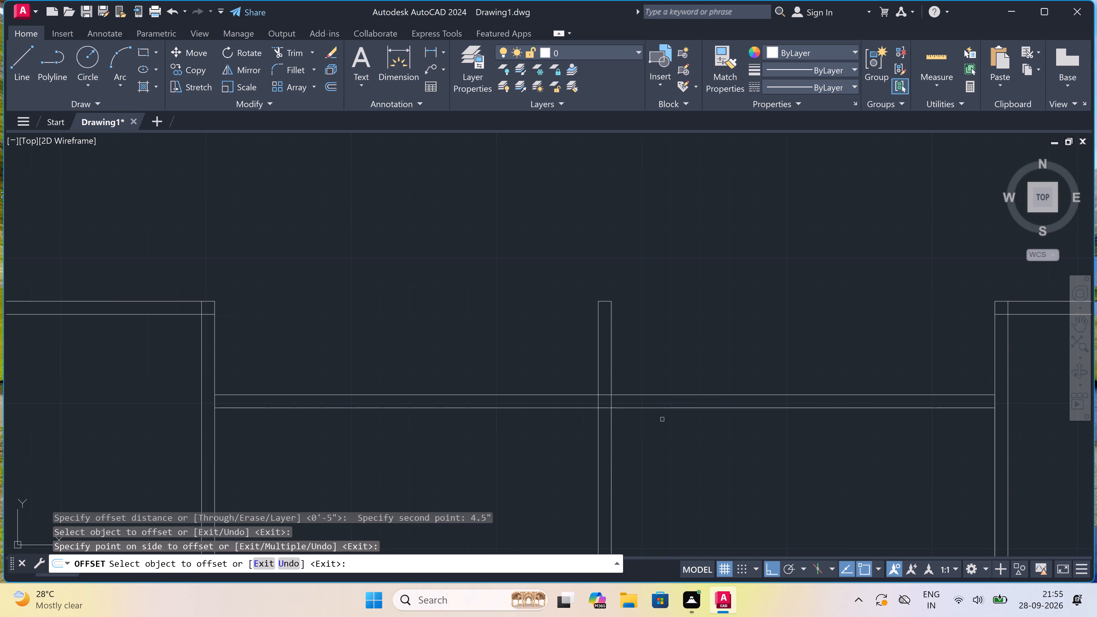
pyautogui.press('Escape')
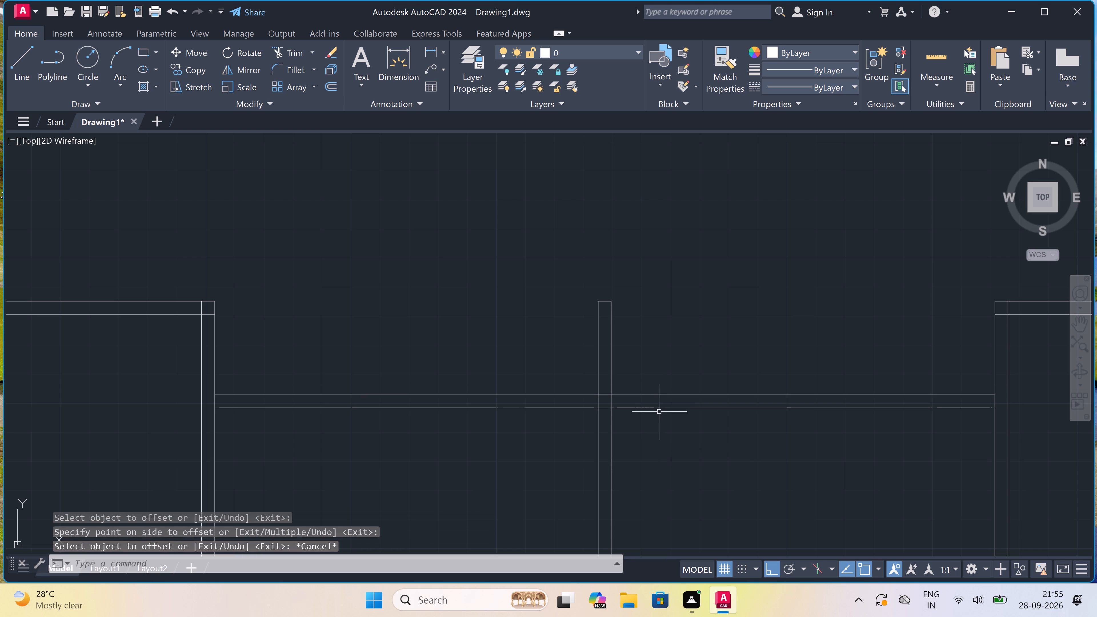
# Draw a line across the open top from the first to the third interior wall, continuing diagonally down to the new wall's lower face.
pyautogui.press('l')
pyautogui.press('space')
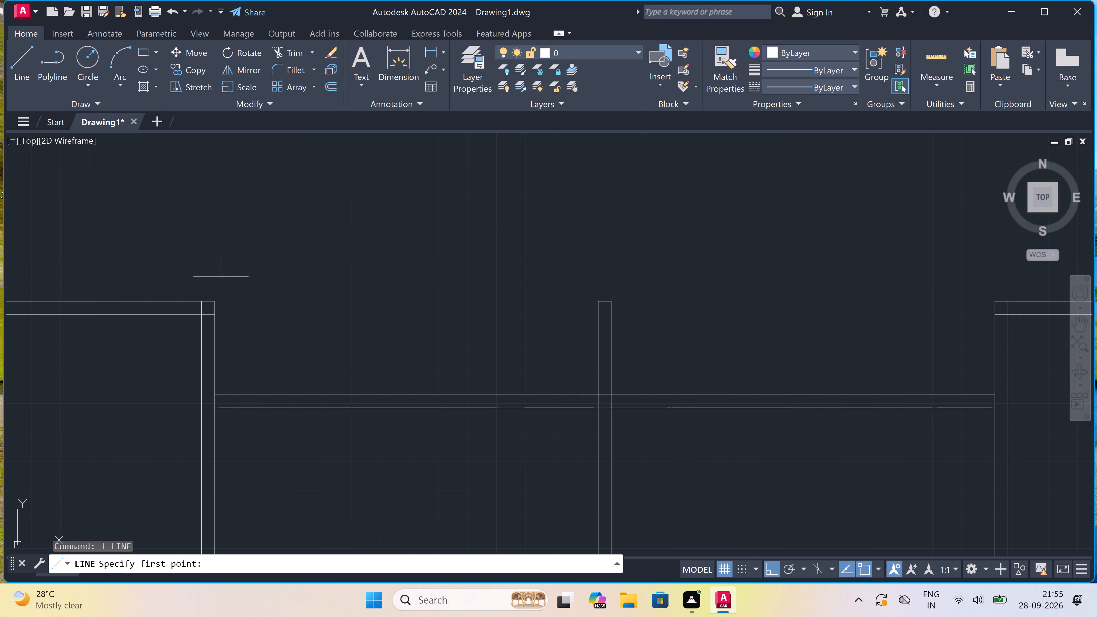
pyautogui.click(217, 299)
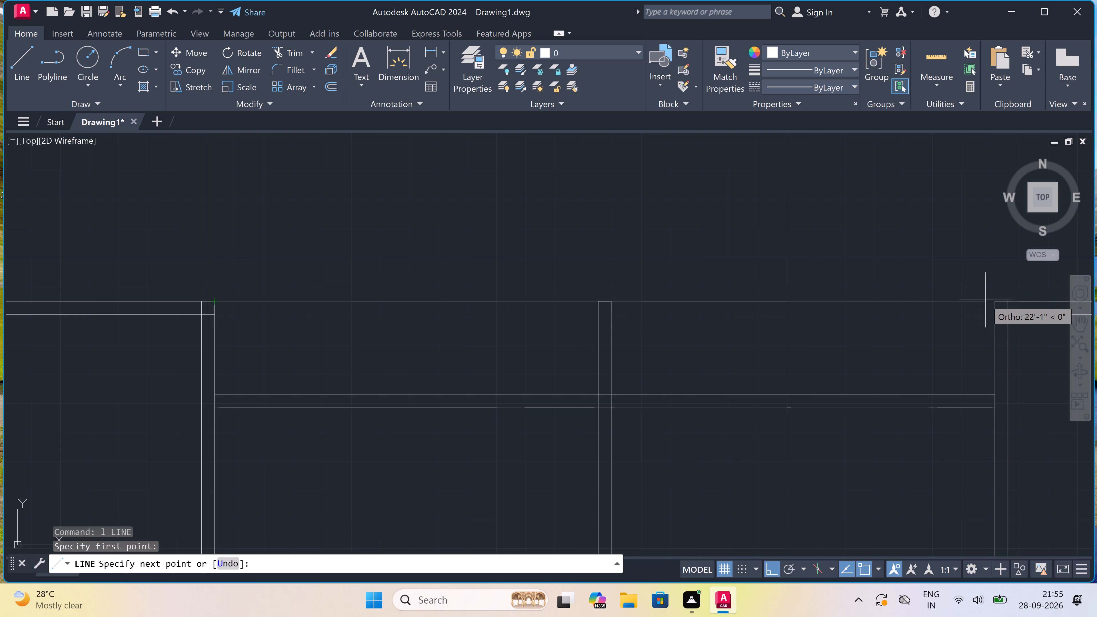
pyautogui.click(992, 305)
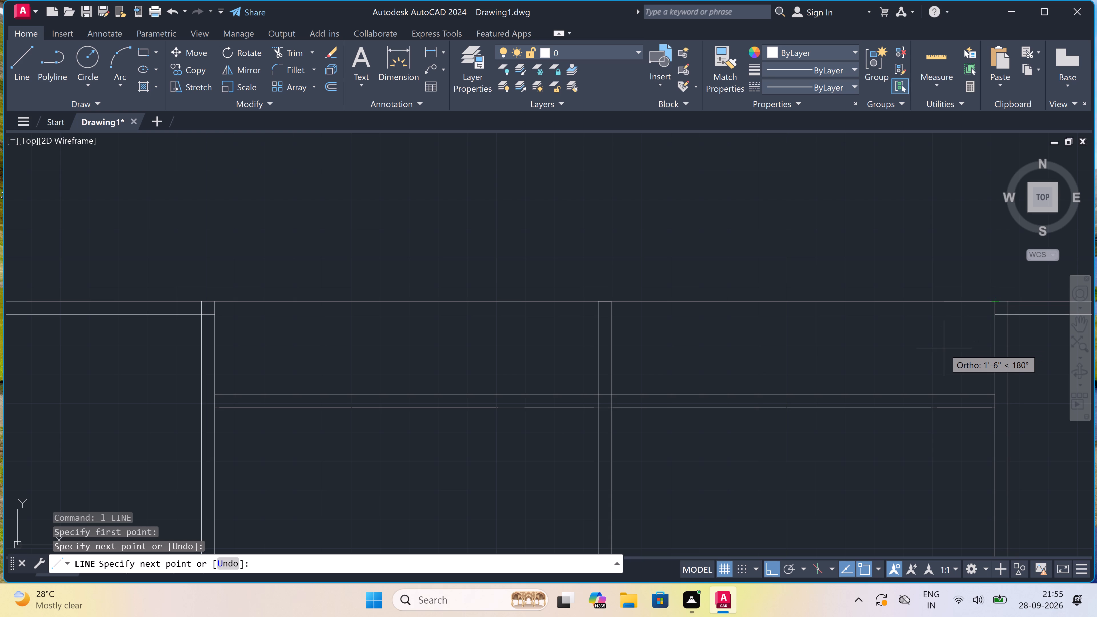
pyautogui.press('F8')
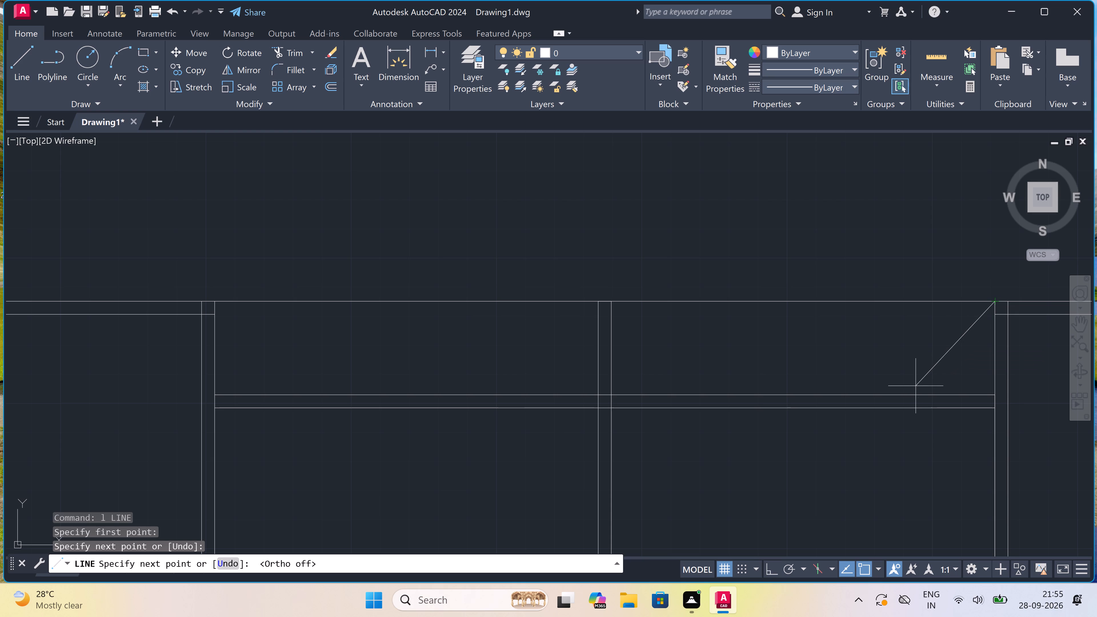
pyautogui.click(888, 407)
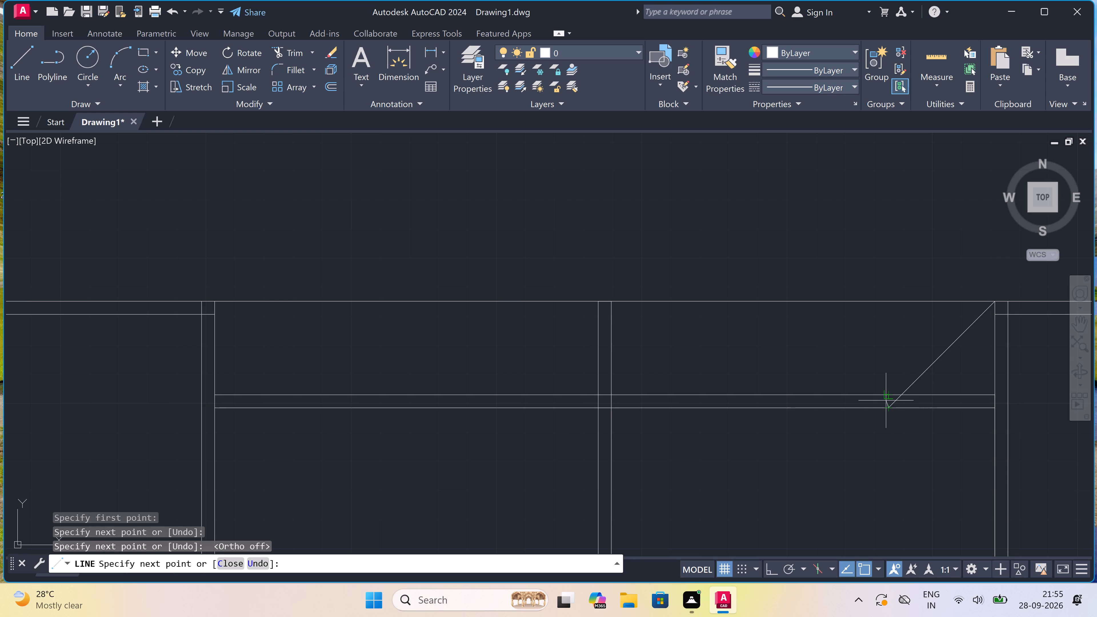
pyautogui.press('Escape')
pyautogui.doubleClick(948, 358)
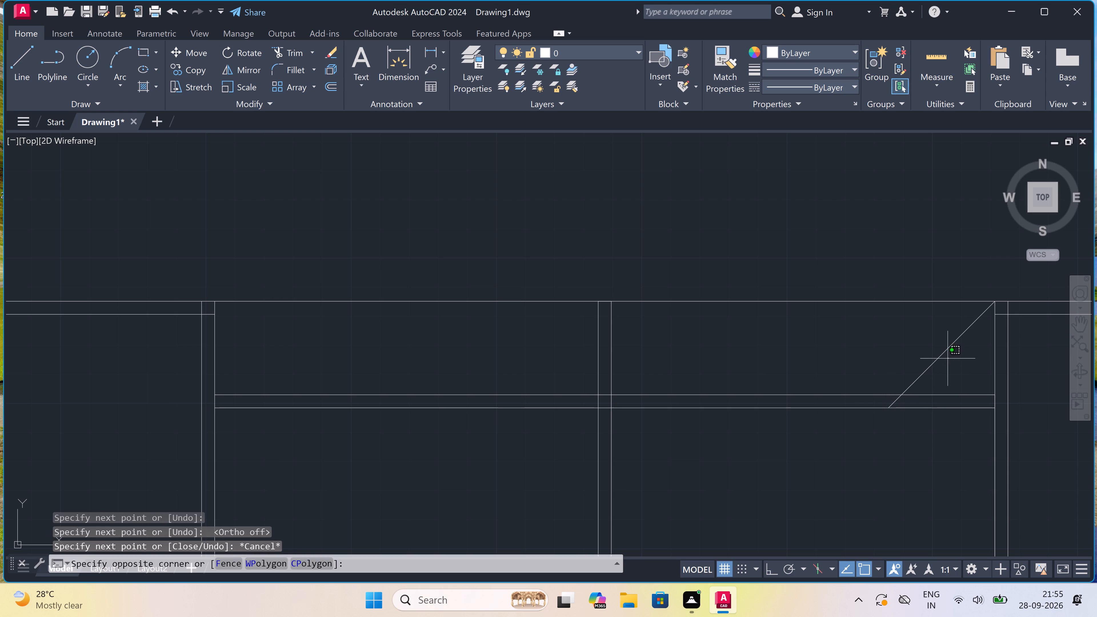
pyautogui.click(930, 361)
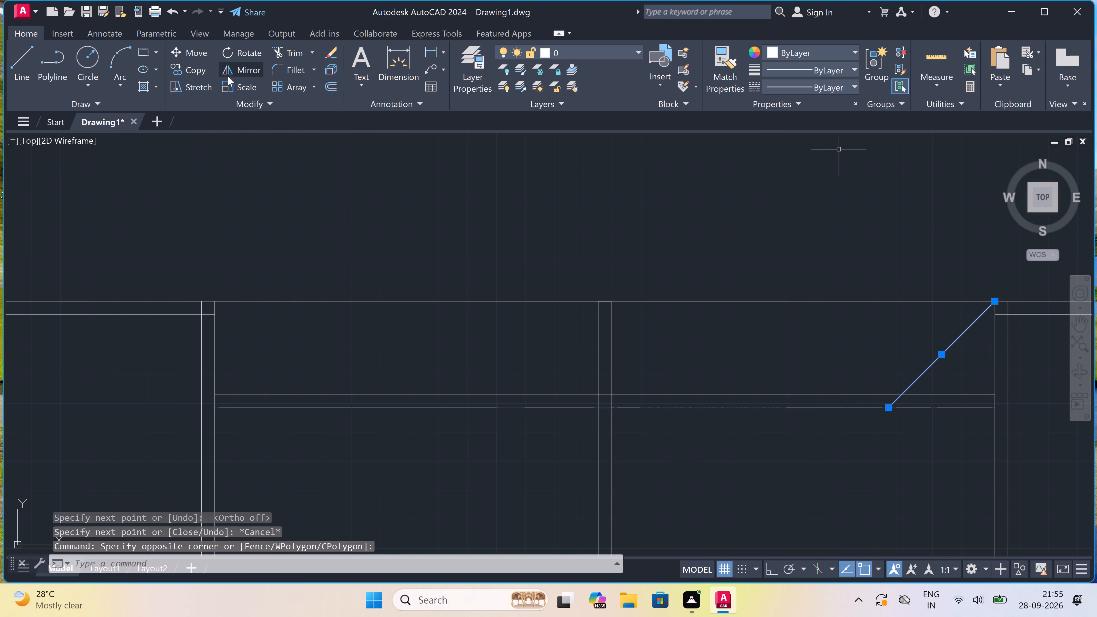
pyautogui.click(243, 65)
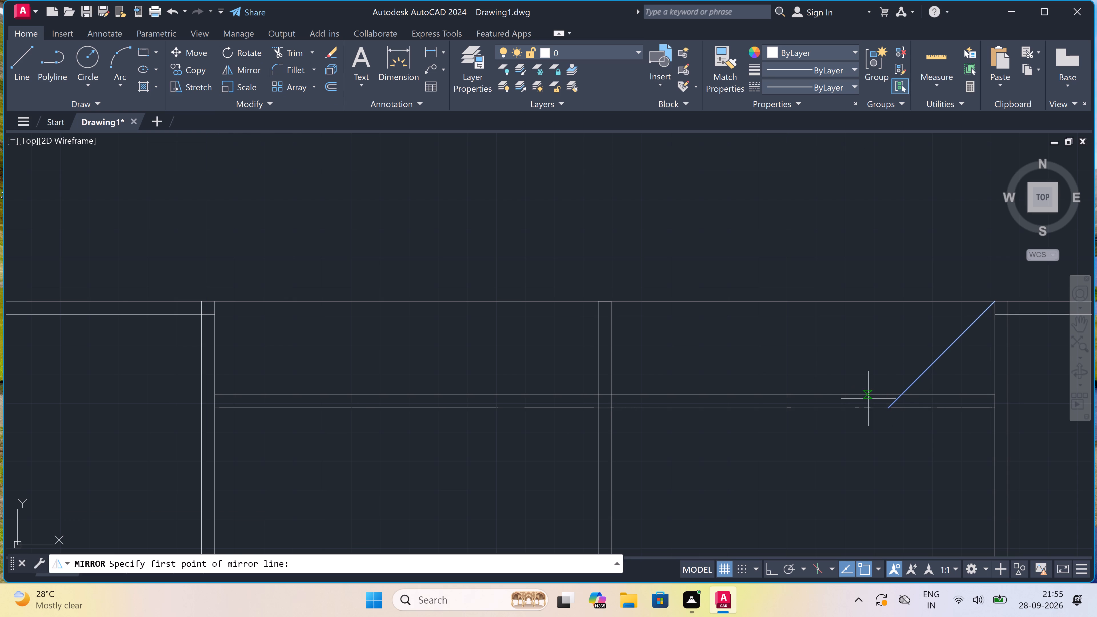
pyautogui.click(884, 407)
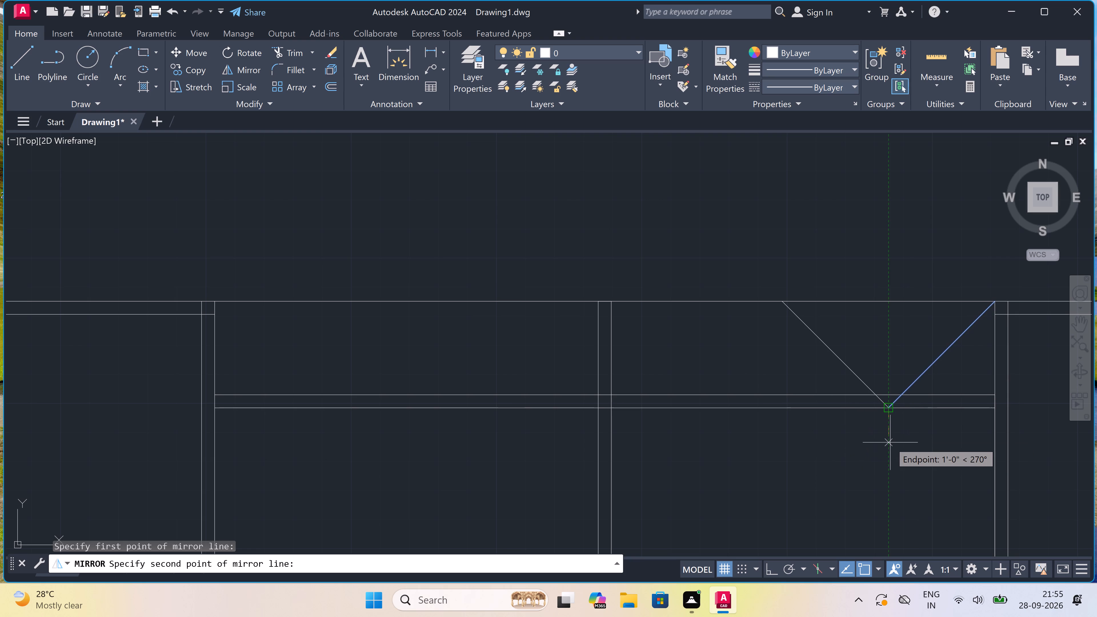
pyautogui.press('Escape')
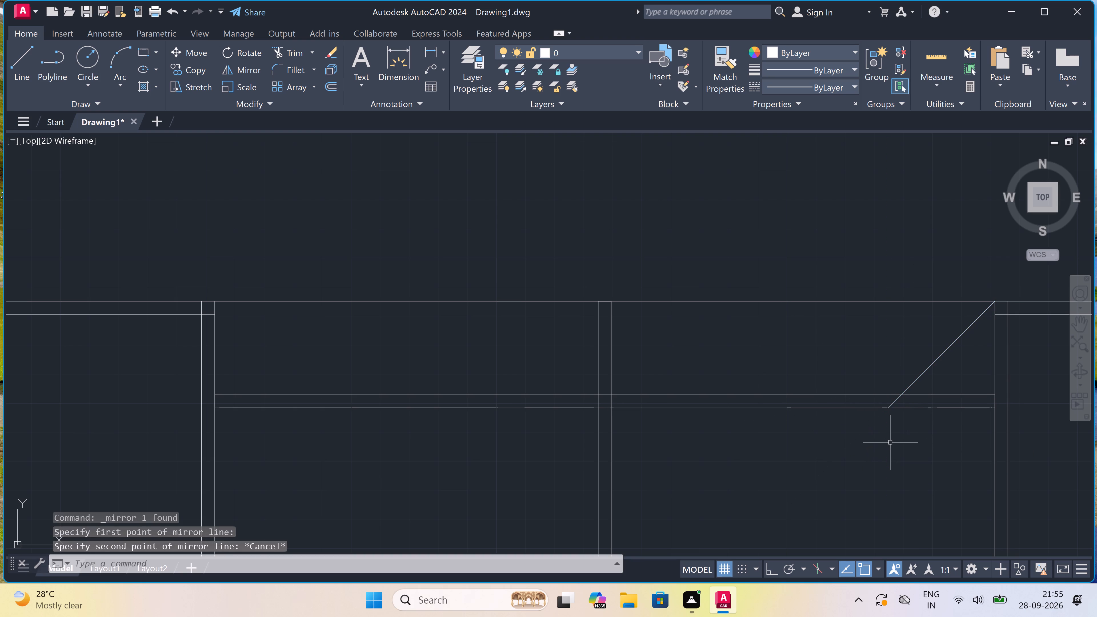
# Draw a diagonal line from the first interior wall's top outer corner down to the lower face of the new horizontal wall.
pyautogui.press('l')
pyautogui.press('space')
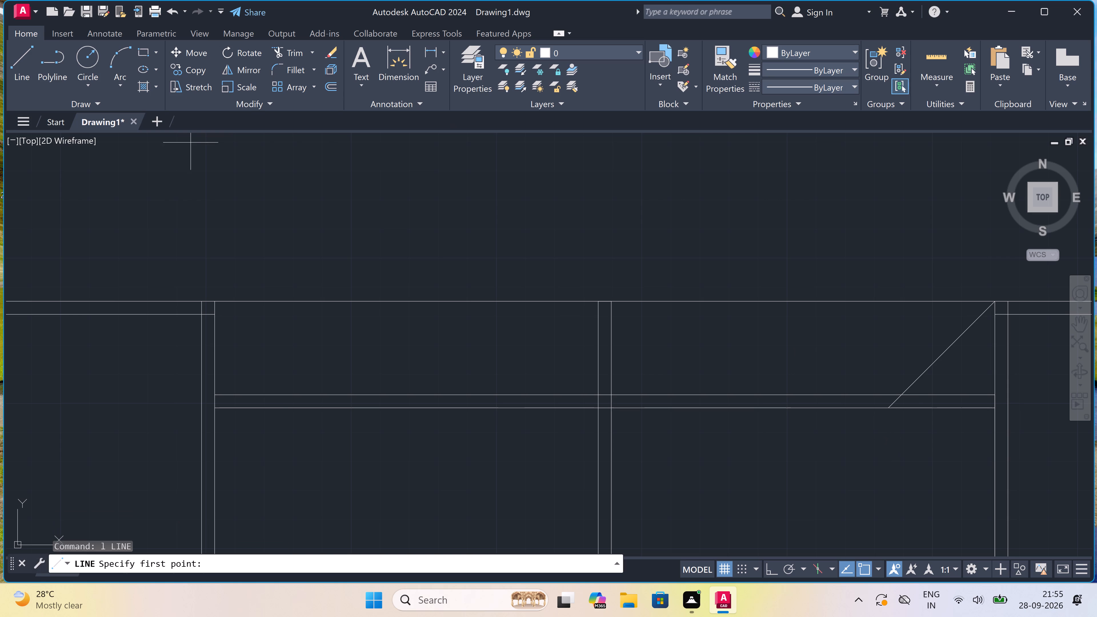
pyautogui.click(214, 302)
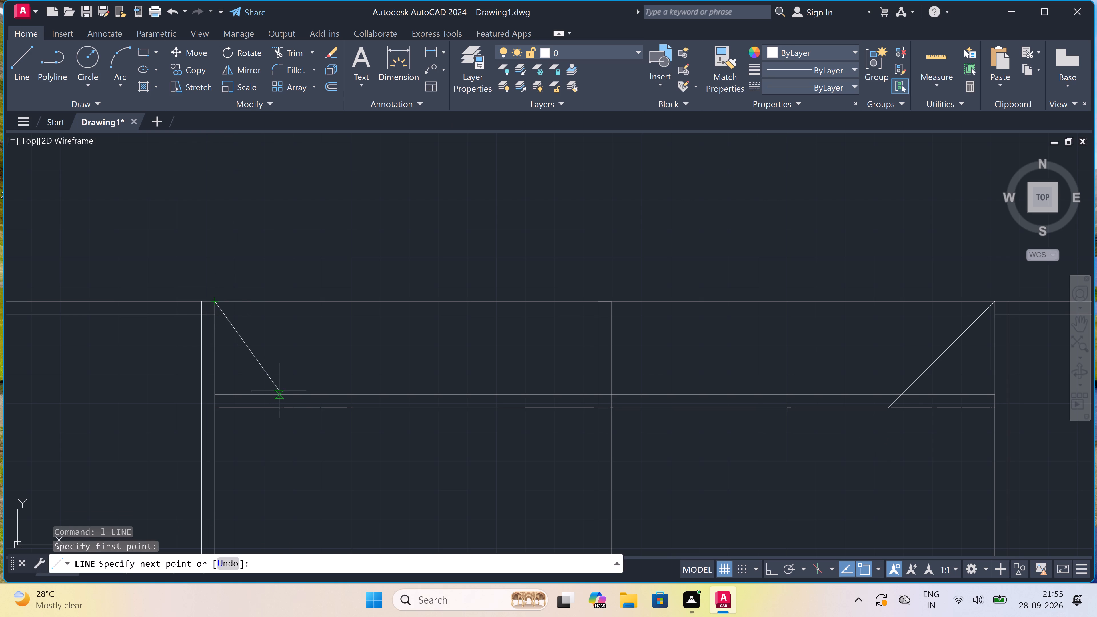
pyautogui.click(306, 407)
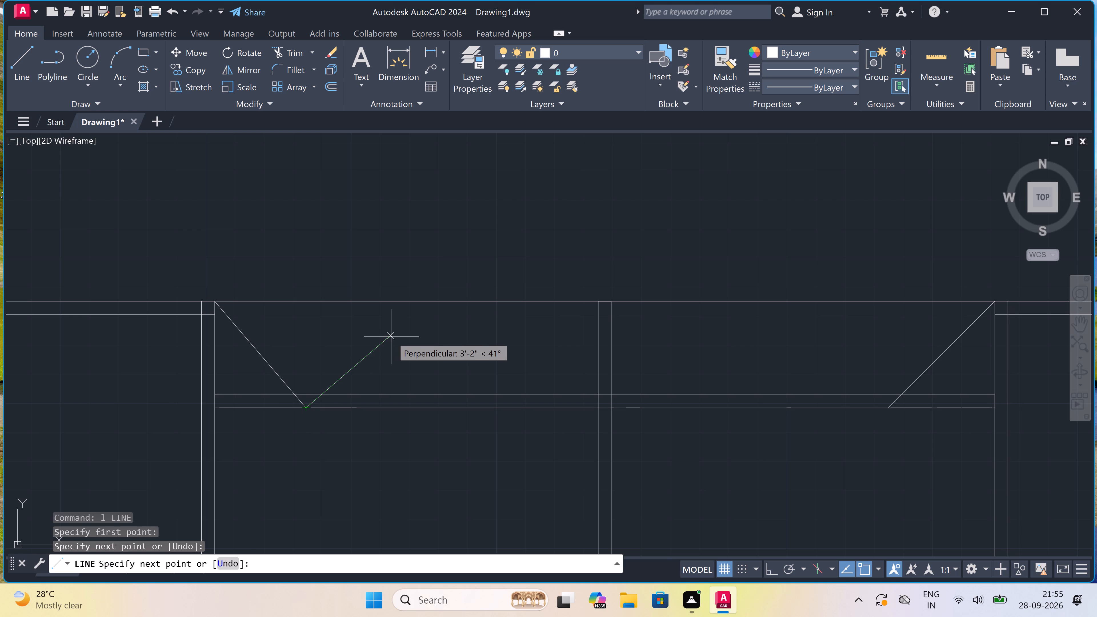
pyautogui.press('Escape')
# Trim away both ends of the new horizontal double wall line that extend beyond the two diagonals.
pyautogui.write('tr')
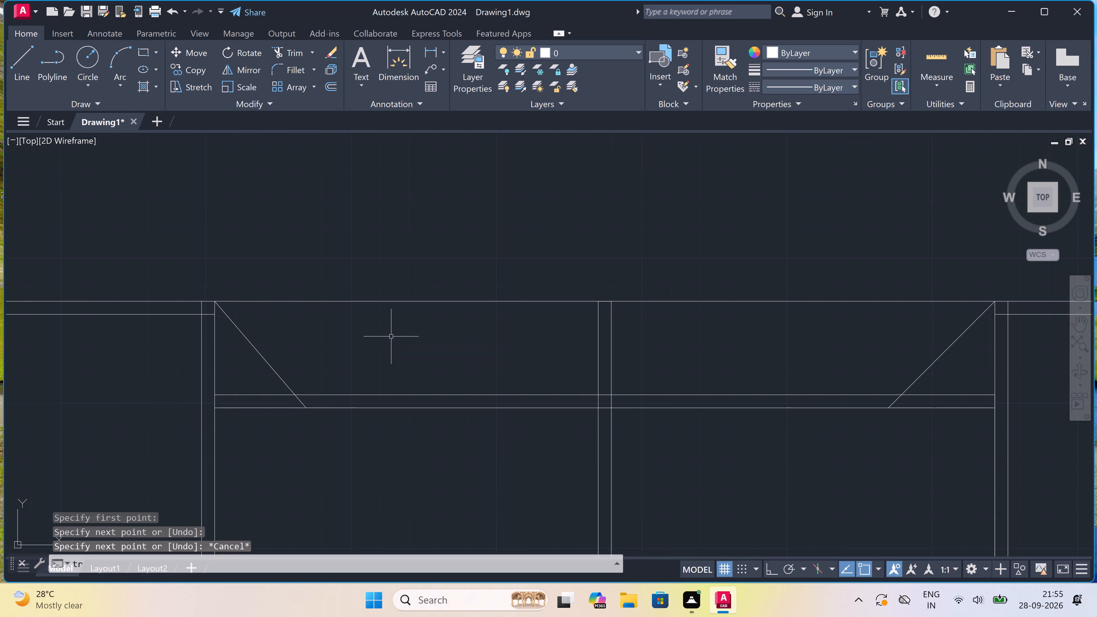
pyautogui.press('space')
pyautogui.click(283, 441)
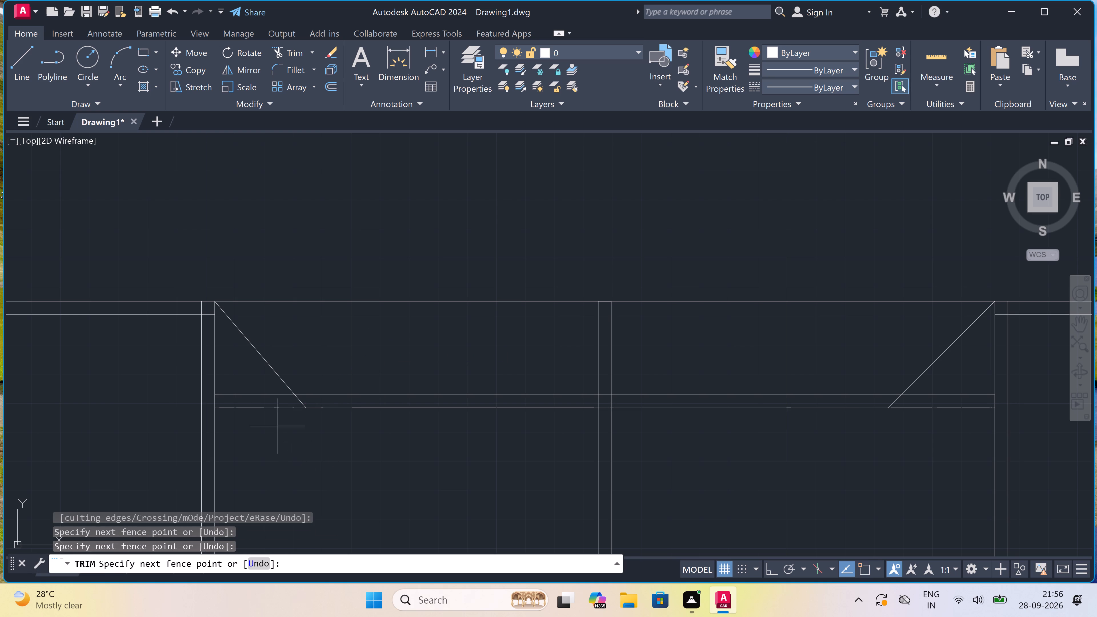
pyautogui.click(266, 385)
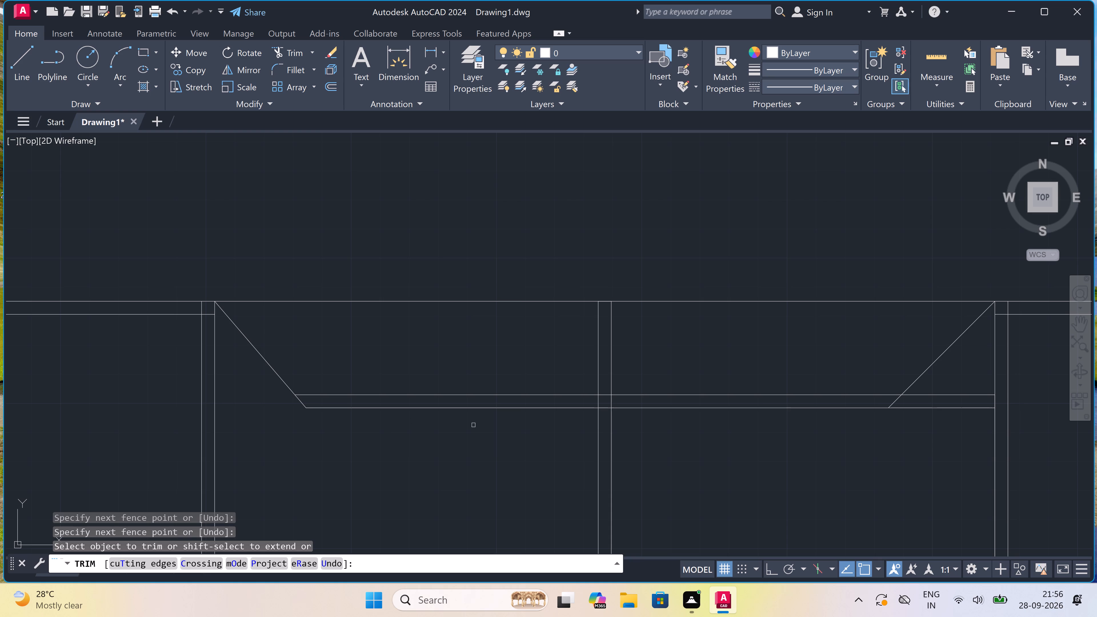
pyautogui.click(959, 389)
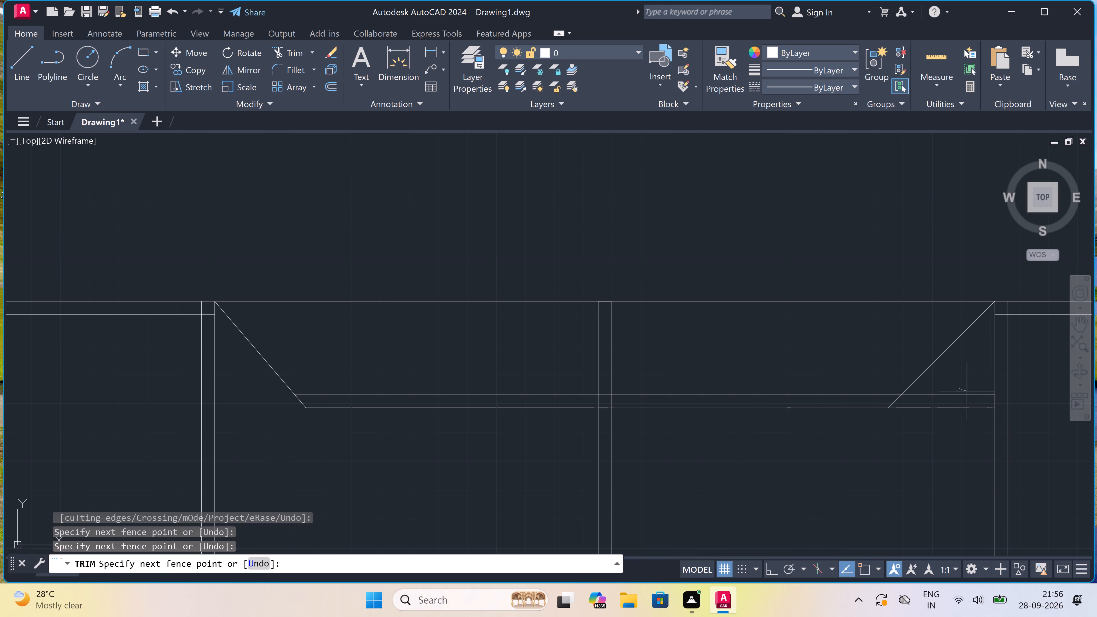
pyautogui.click(958, 414)
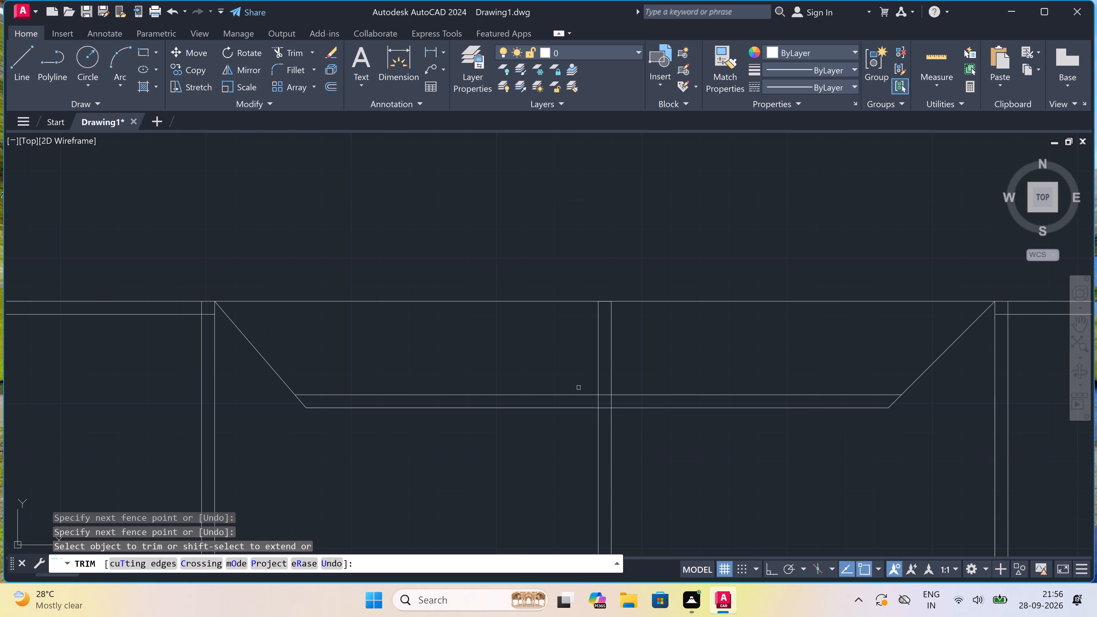
# Trim away the crossing lines where the new horizontal wall intersects the middle interior wall, leaving an open junction.
pyautogui.scroll(2, 579, 395)
pyautogui.click(571, 417)
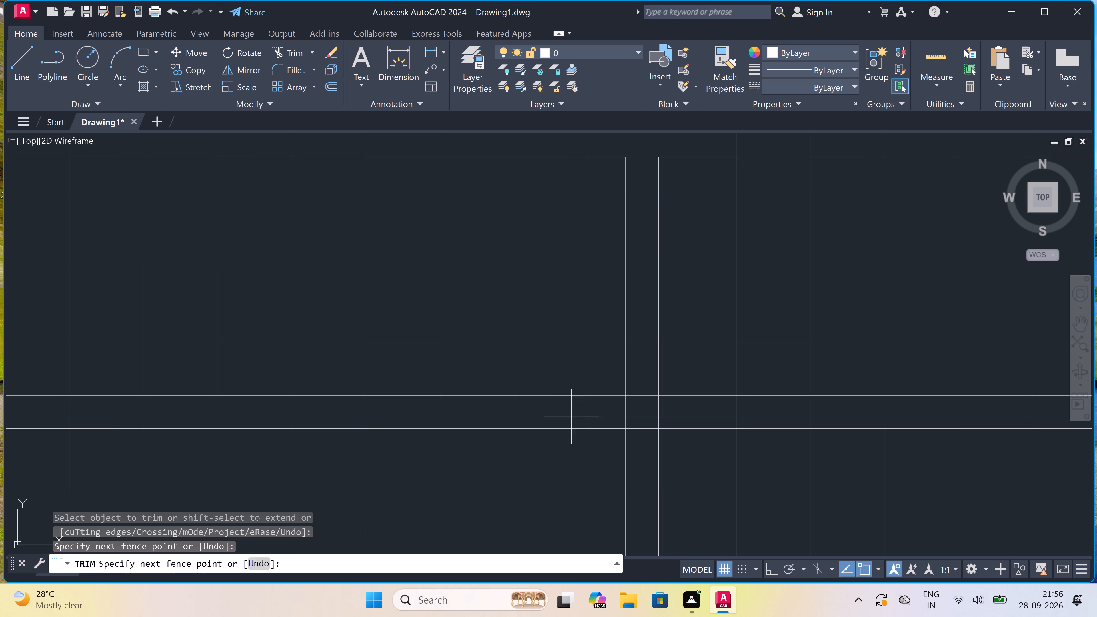
pyautogui.click(747, 424)
pyautogui.click(642, 441)
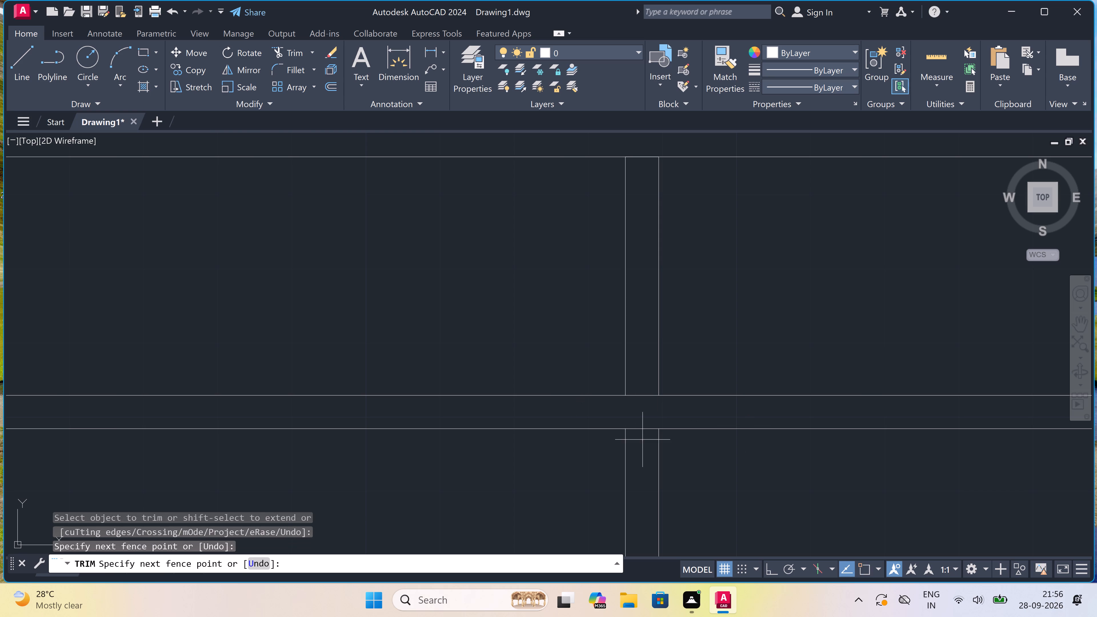
pyautogui.click(646, 361)
# Trim away the short line closing the lower end of the middle interior wall.
pyautogui.scroll(-4, 646, 361)
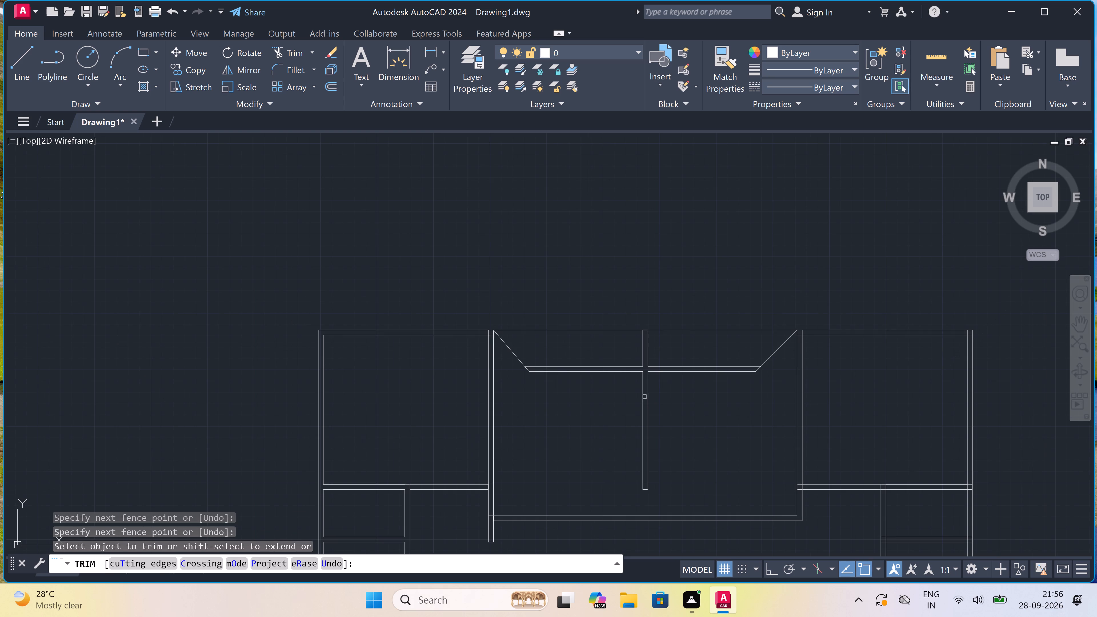
pyautogui.scroll(-1, 639, 446)
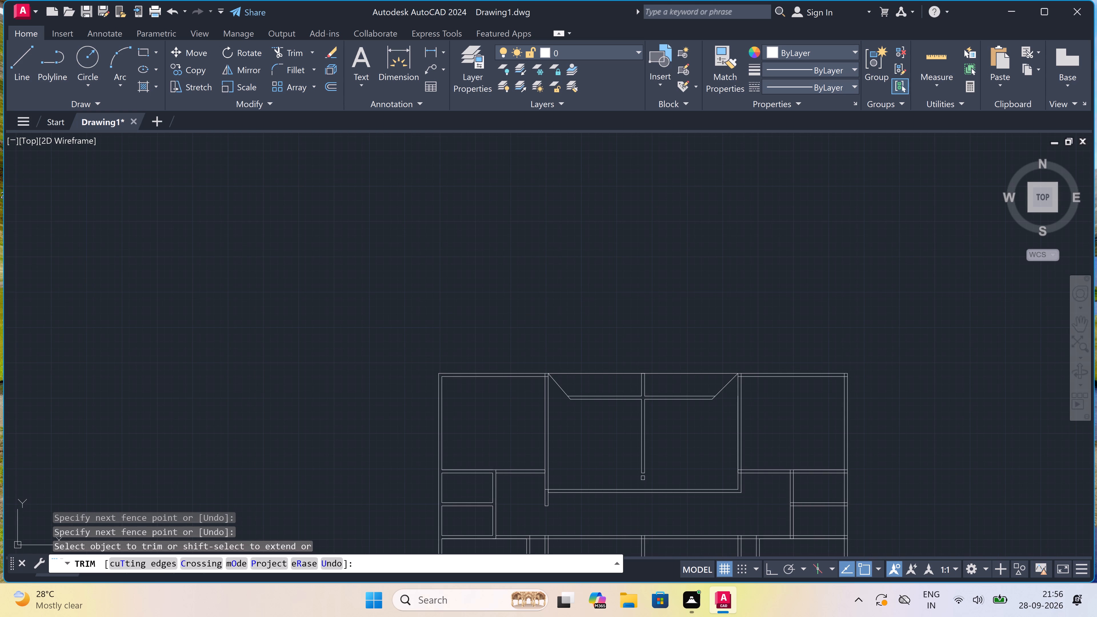
pyautogui.scroll(-1, 641, 472)
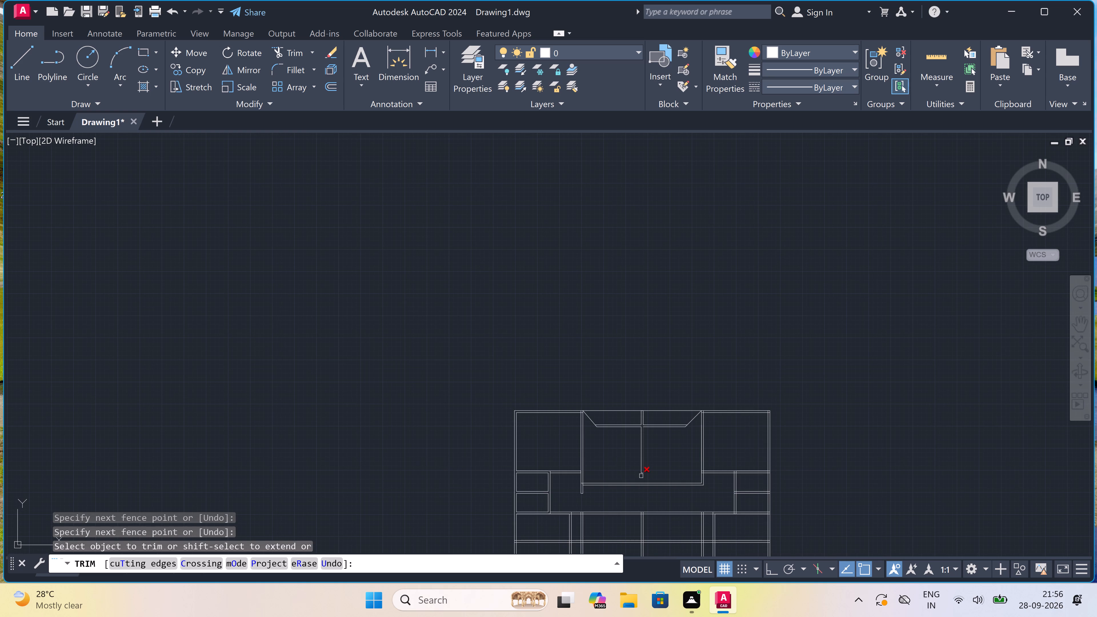
pyautogui.scroll(3, 640, 490)
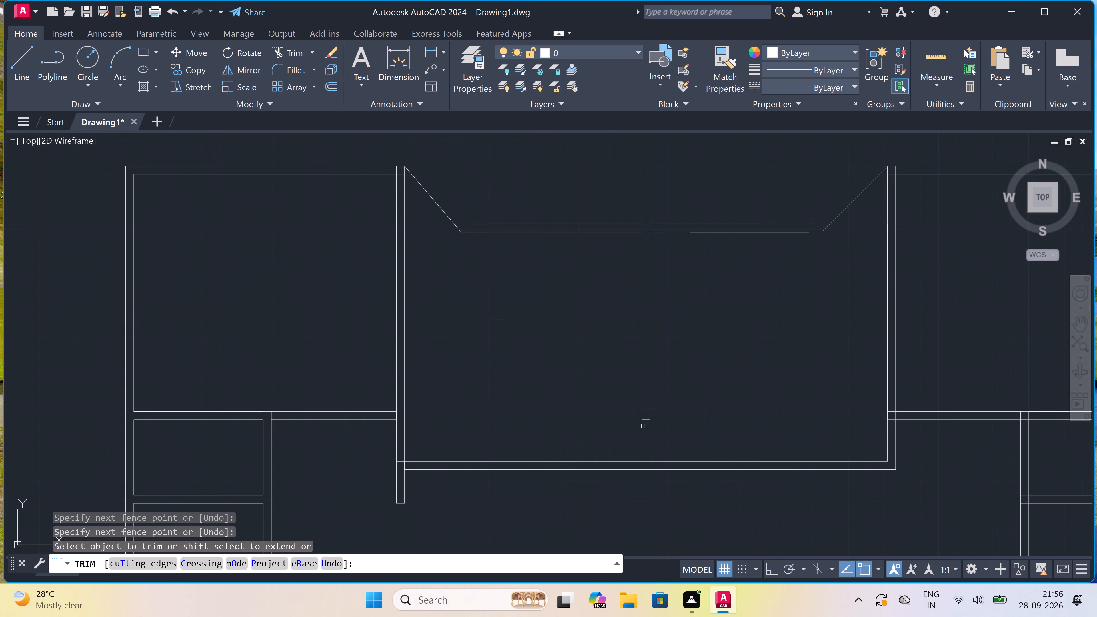
pyautogui.scroll(2, 640, 419)
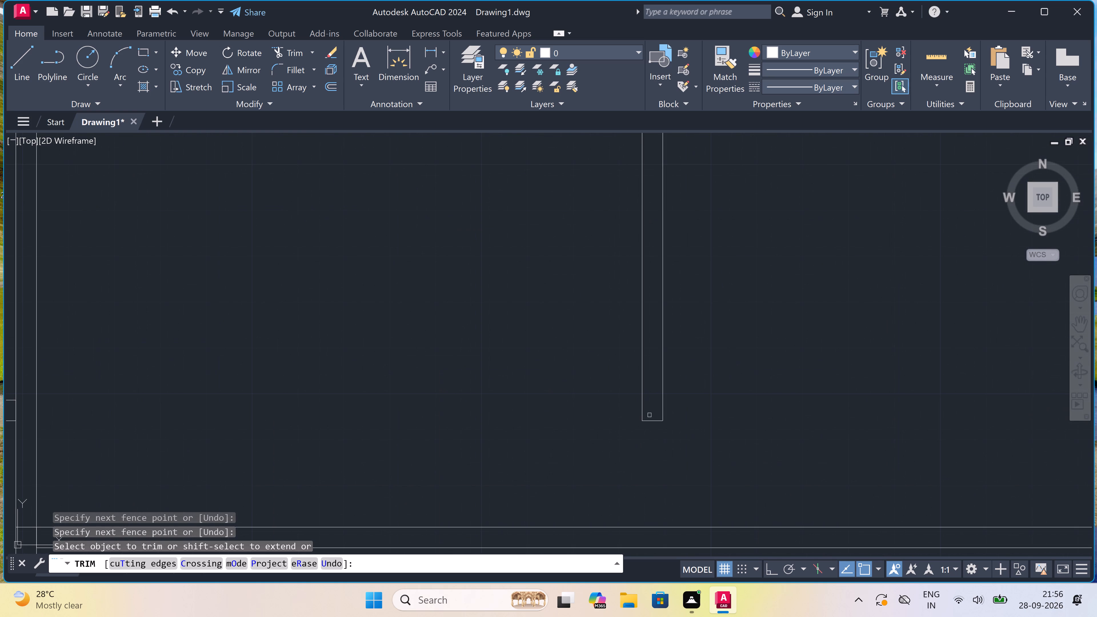
pyautogui.click(649, 415)
pyautogui.click(654, 456)
pyautogui.press('Escape')
# Extend both lines of the middle interior wall down to the horizontal wall below the middle rooms.
pyautogui.press('e')
pyautogui.press('x')
pyautogui.press('space')
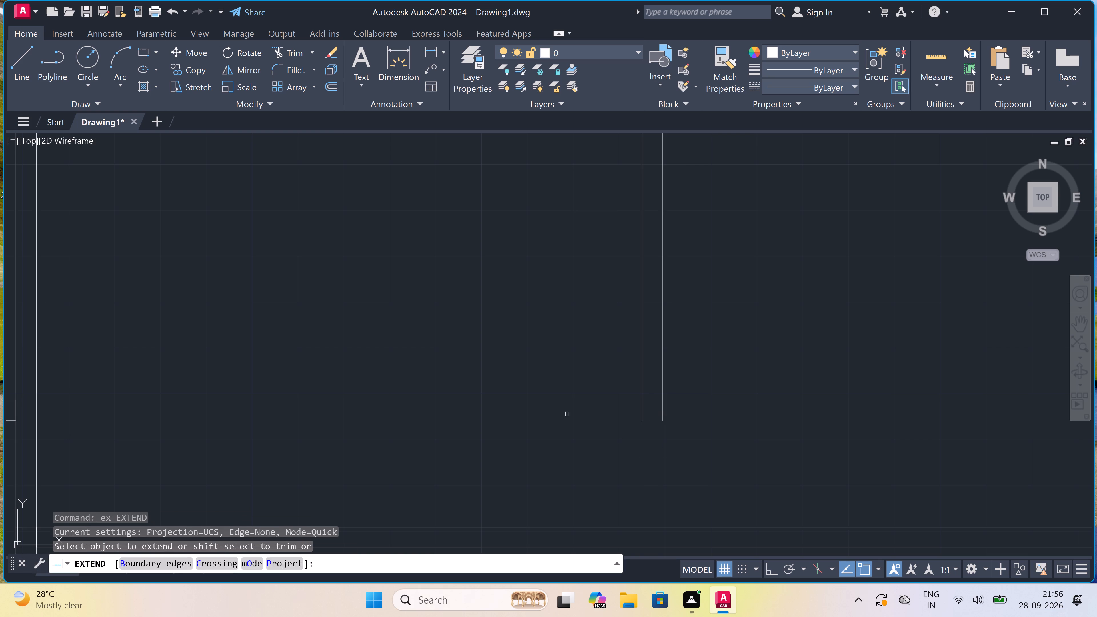
pyautogui.click(567, 414)
pyautogui.click(760, 354)
pyautogui.press('Escape')
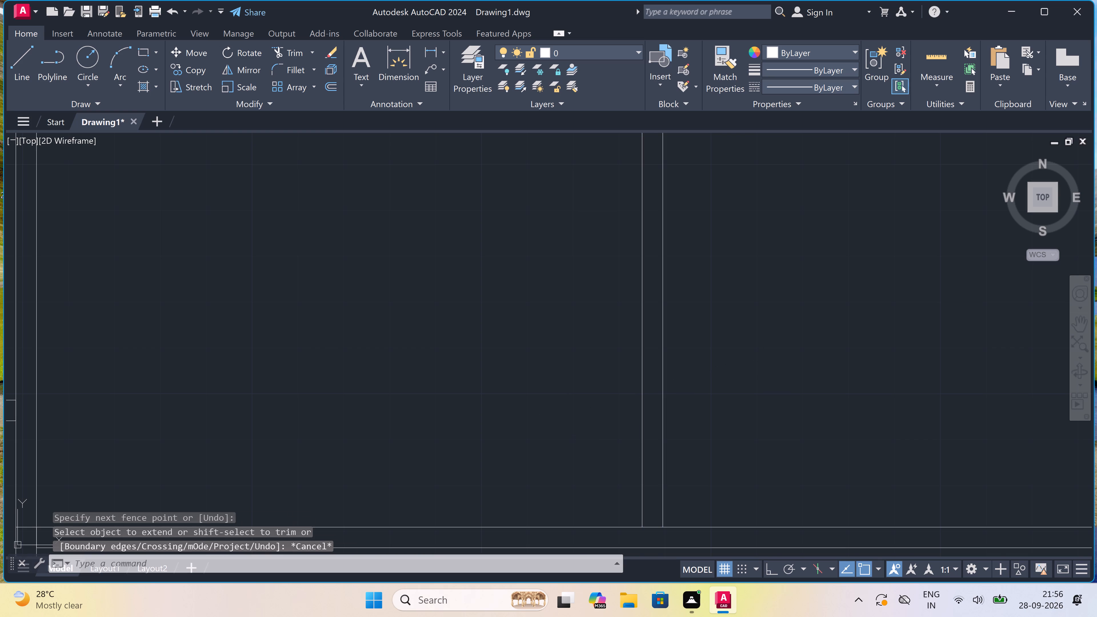
pyautogui.scroll(-3, 561, 406)
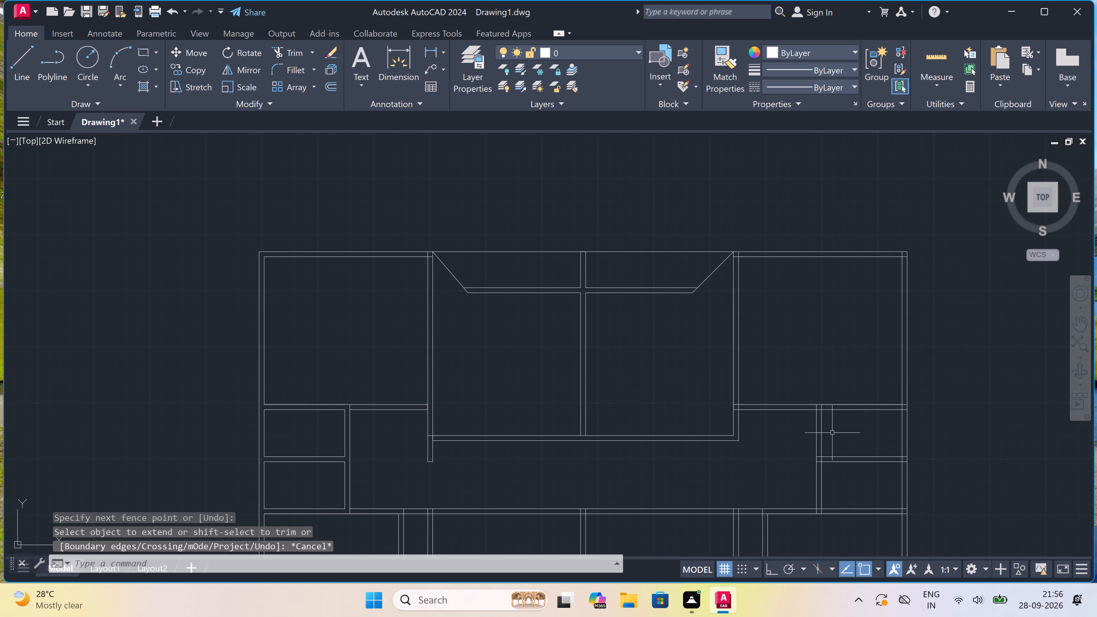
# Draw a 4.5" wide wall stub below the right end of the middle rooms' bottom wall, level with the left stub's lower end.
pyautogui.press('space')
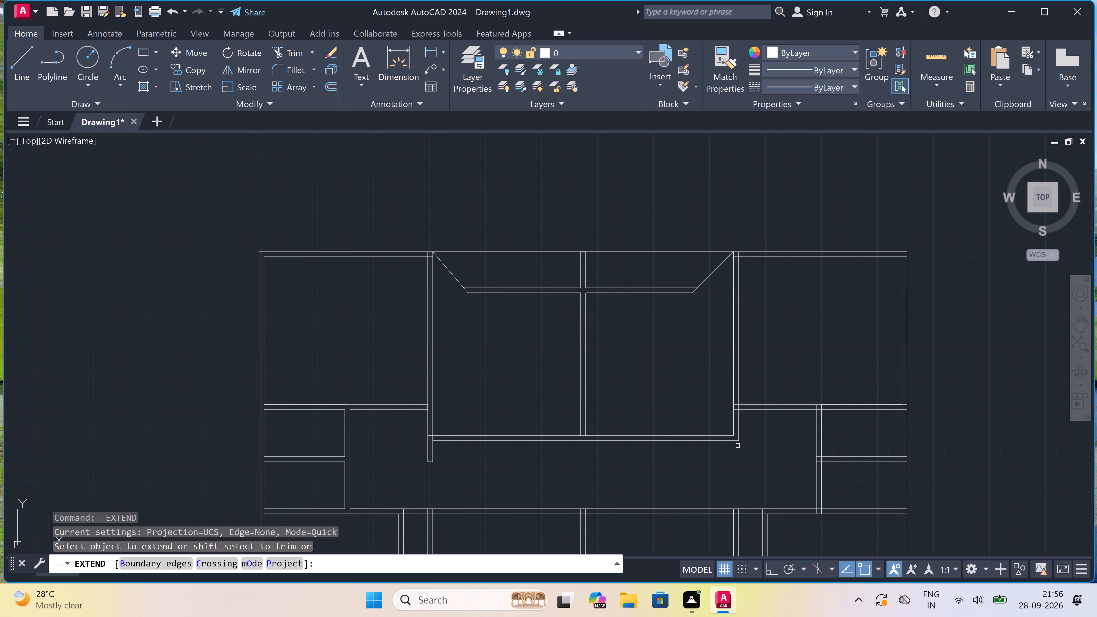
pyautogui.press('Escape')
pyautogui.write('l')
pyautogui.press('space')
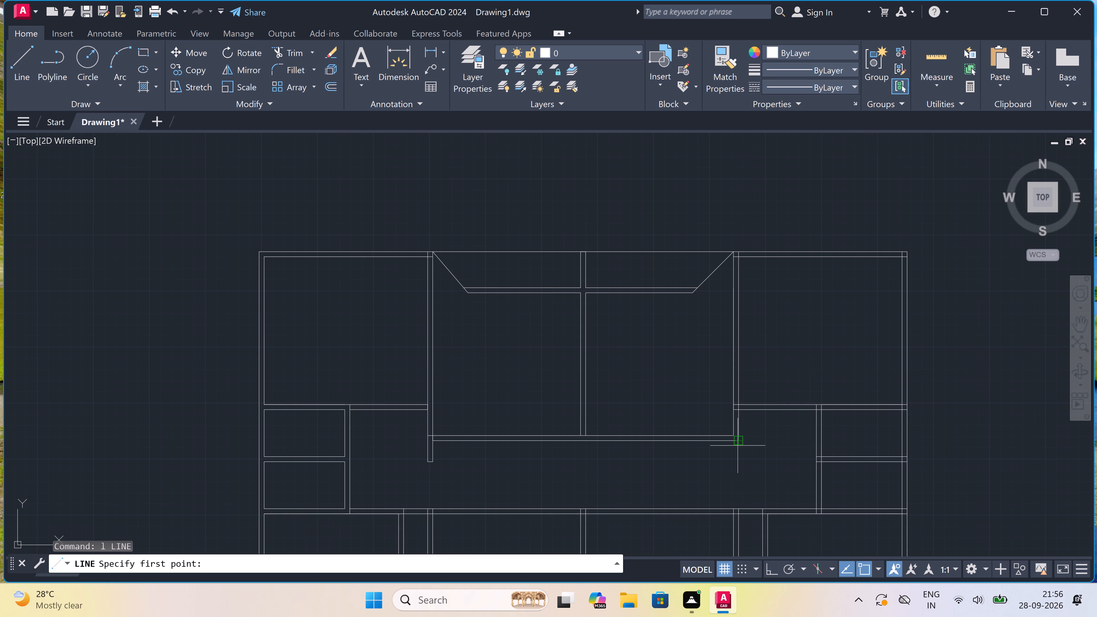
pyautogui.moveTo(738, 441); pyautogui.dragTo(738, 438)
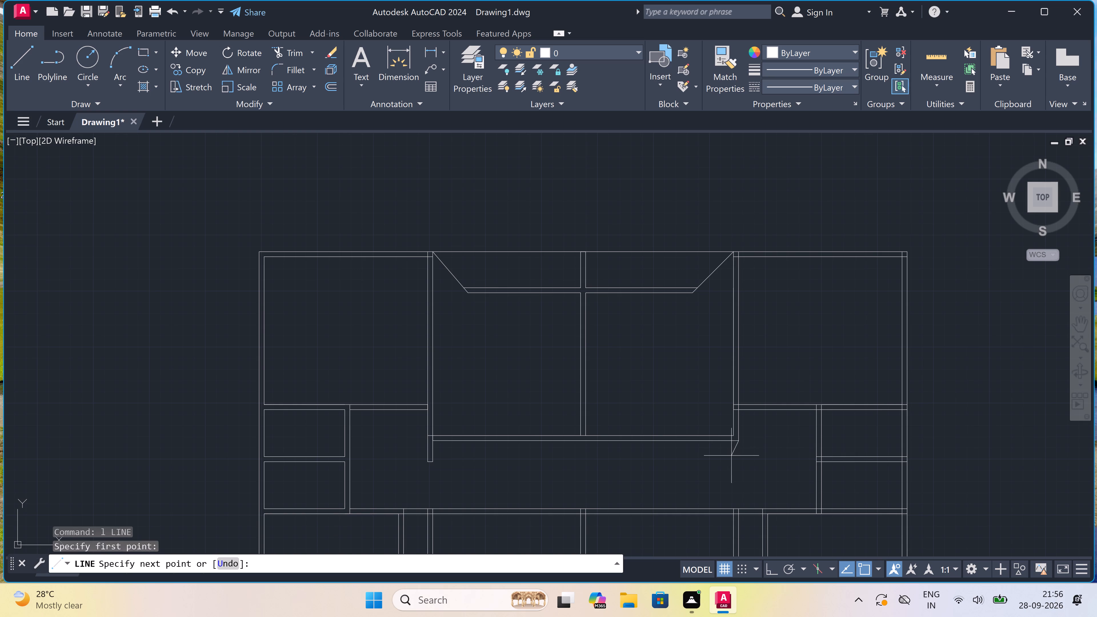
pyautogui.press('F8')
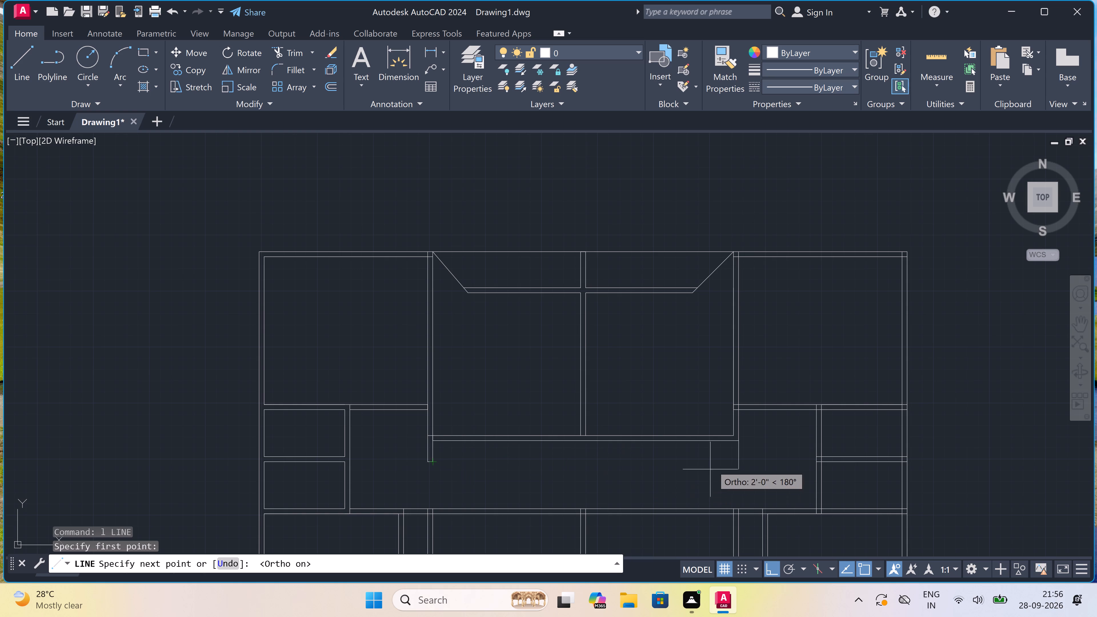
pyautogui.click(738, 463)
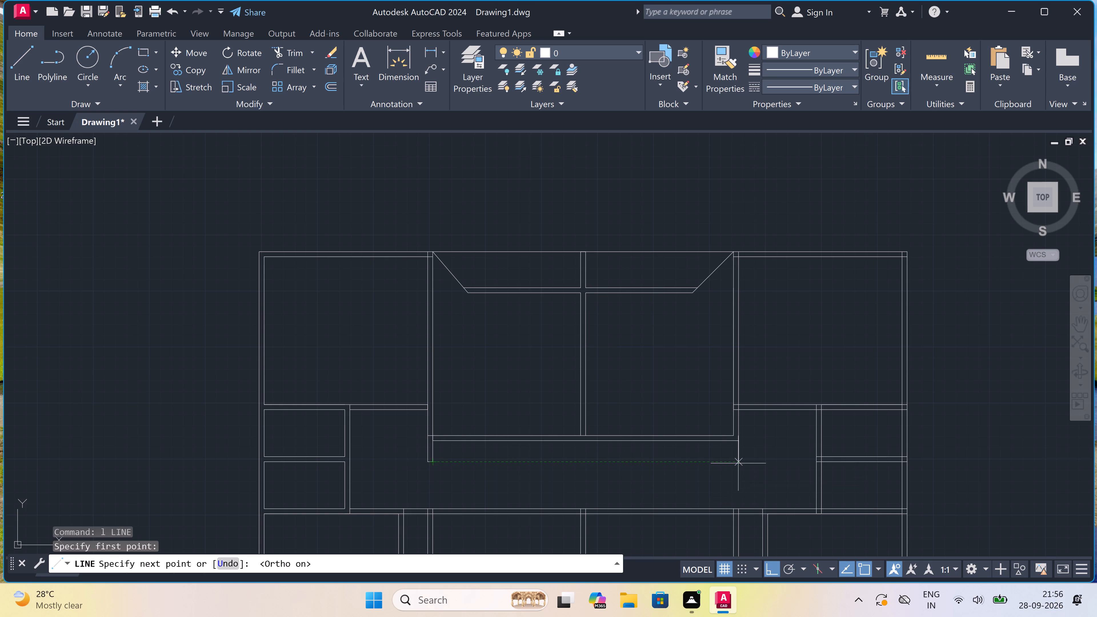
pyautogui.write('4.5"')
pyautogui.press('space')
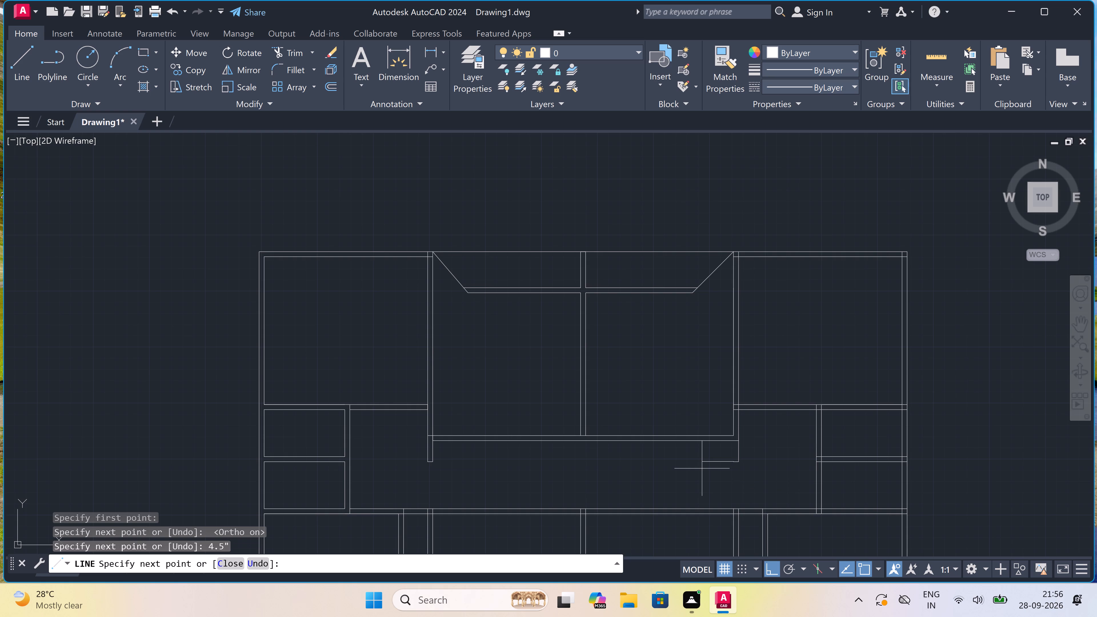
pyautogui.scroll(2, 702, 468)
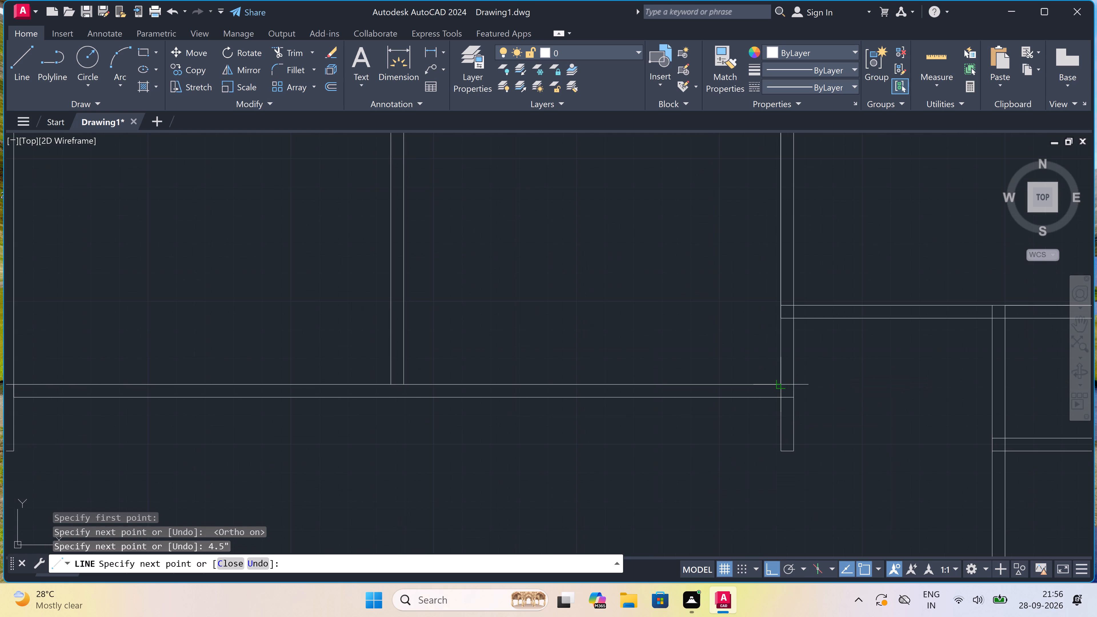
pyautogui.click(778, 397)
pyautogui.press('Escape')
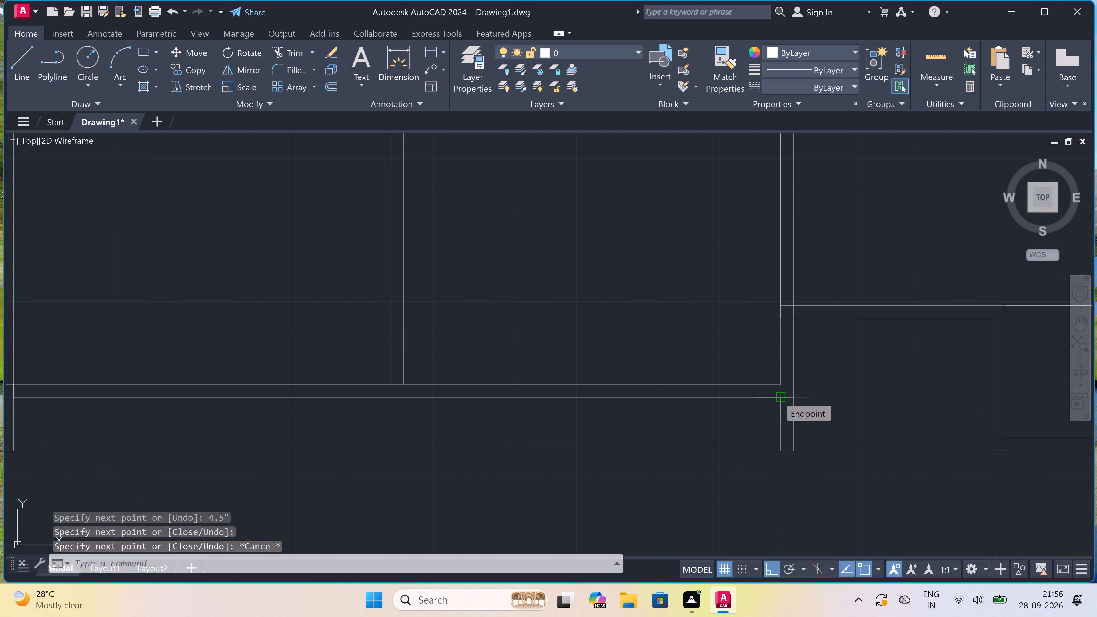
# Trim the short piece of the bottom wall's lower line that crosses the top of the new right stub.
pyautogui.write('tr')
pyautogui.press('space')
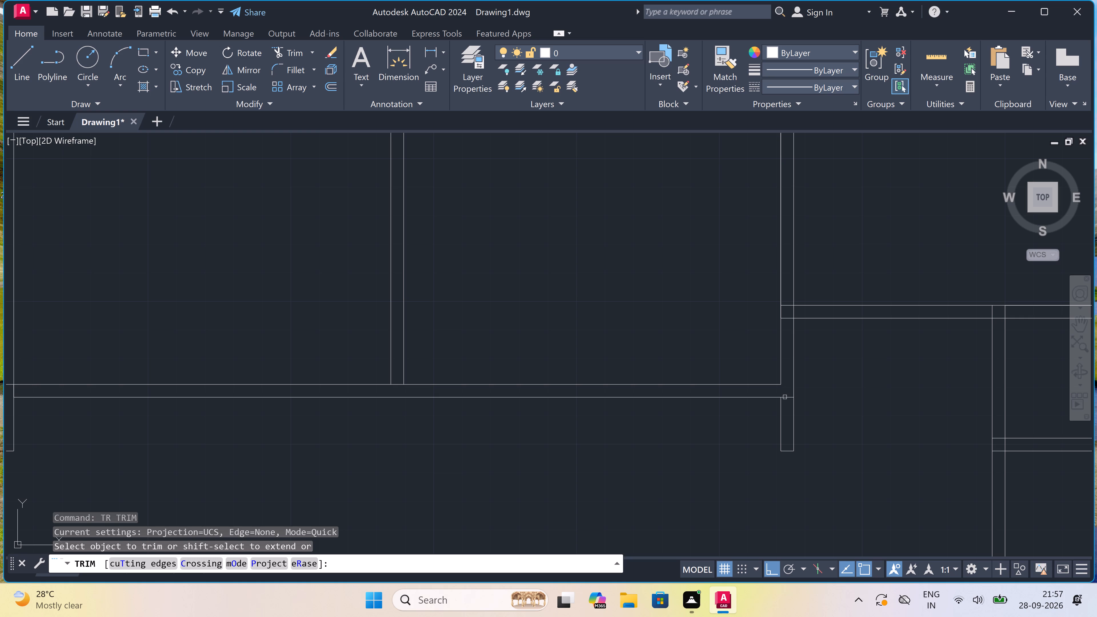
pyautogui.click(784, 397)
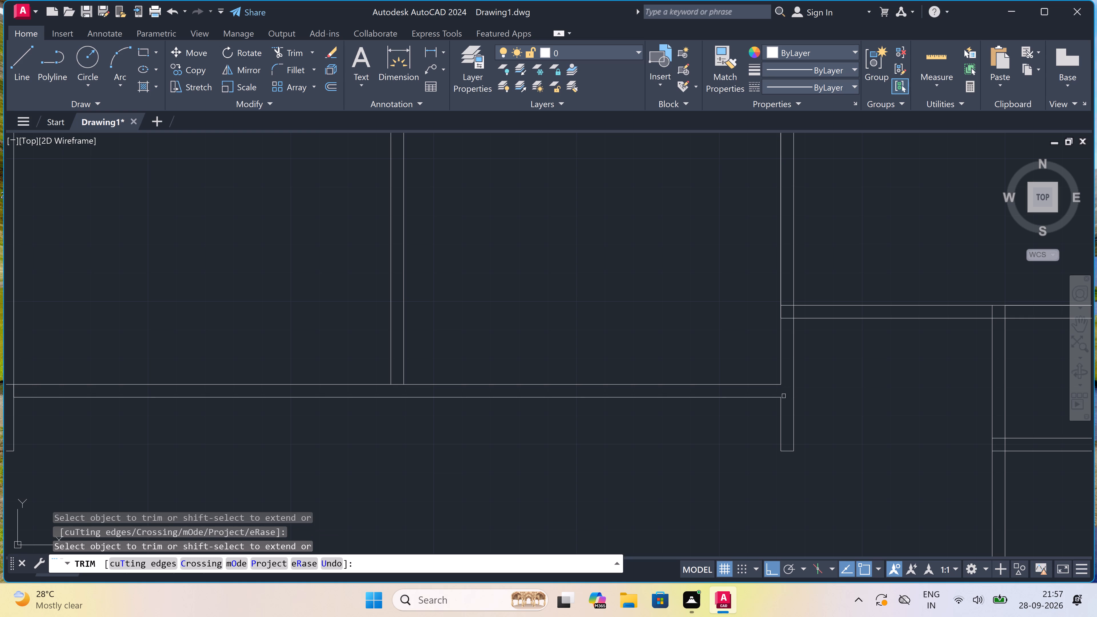
# Trim the crossing lines where the upper right room's bottom wall meets the middle area's right wall, leaving an open junction.
pyautogui.scroll(1, 790, 331)
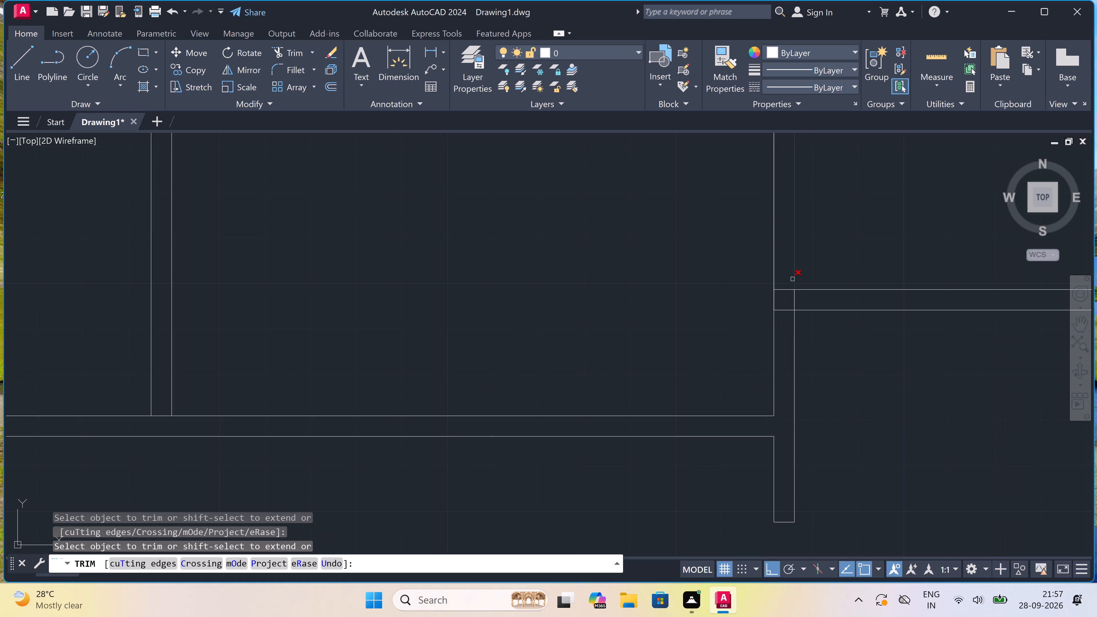
pyautogui.click(783, 283)
pyautogui.click(779, 337)
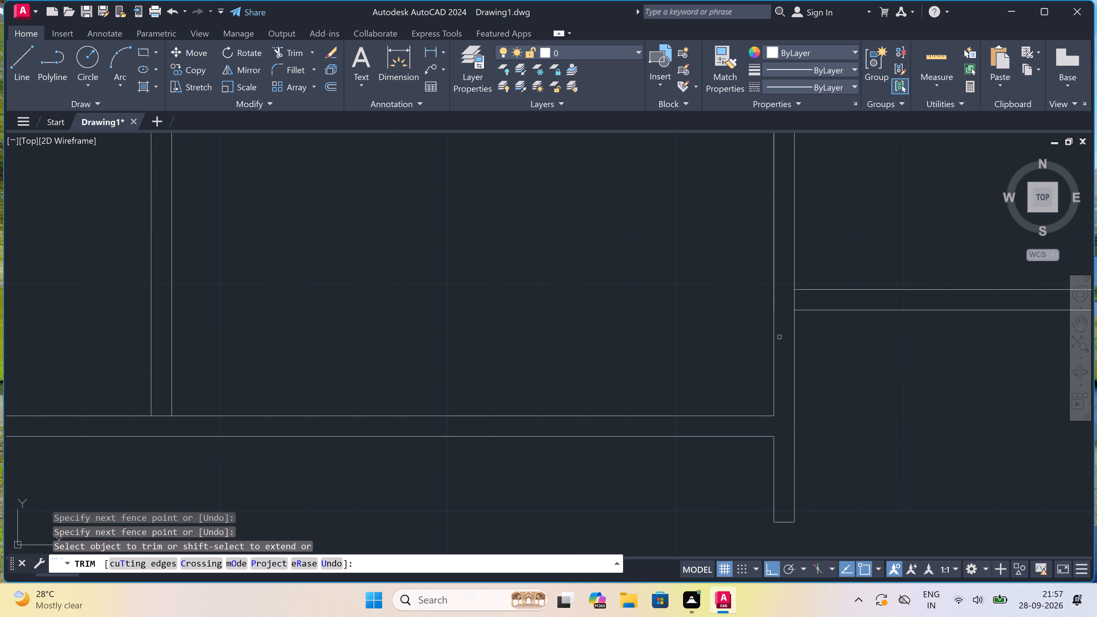
pyautogui.scroll(-4, 779, 337)
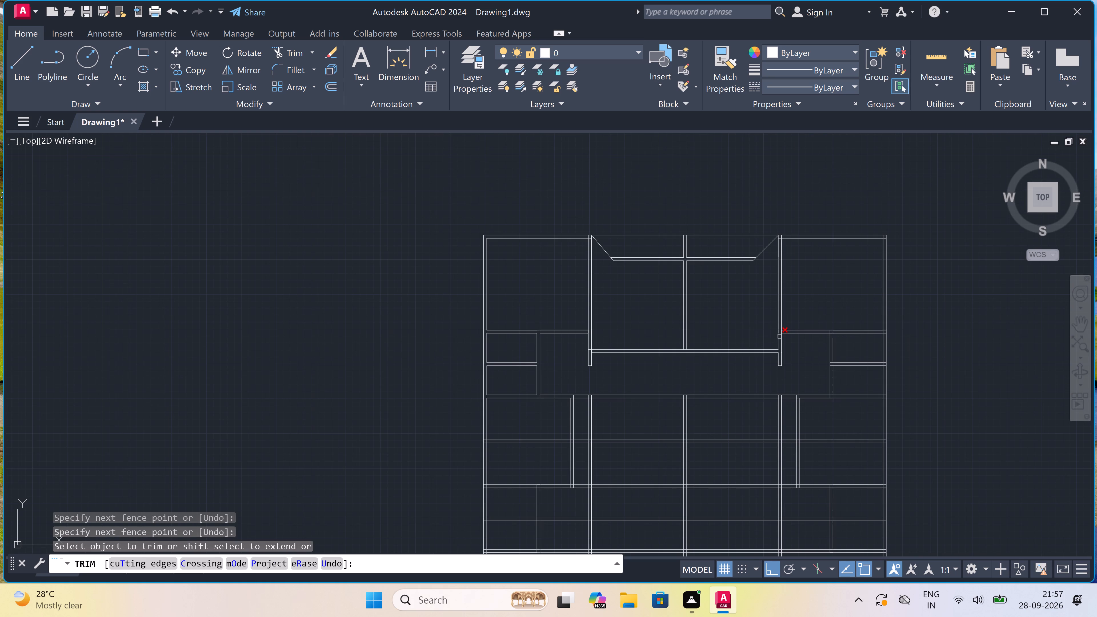
pyautogui.scroll(3, 779, 336)
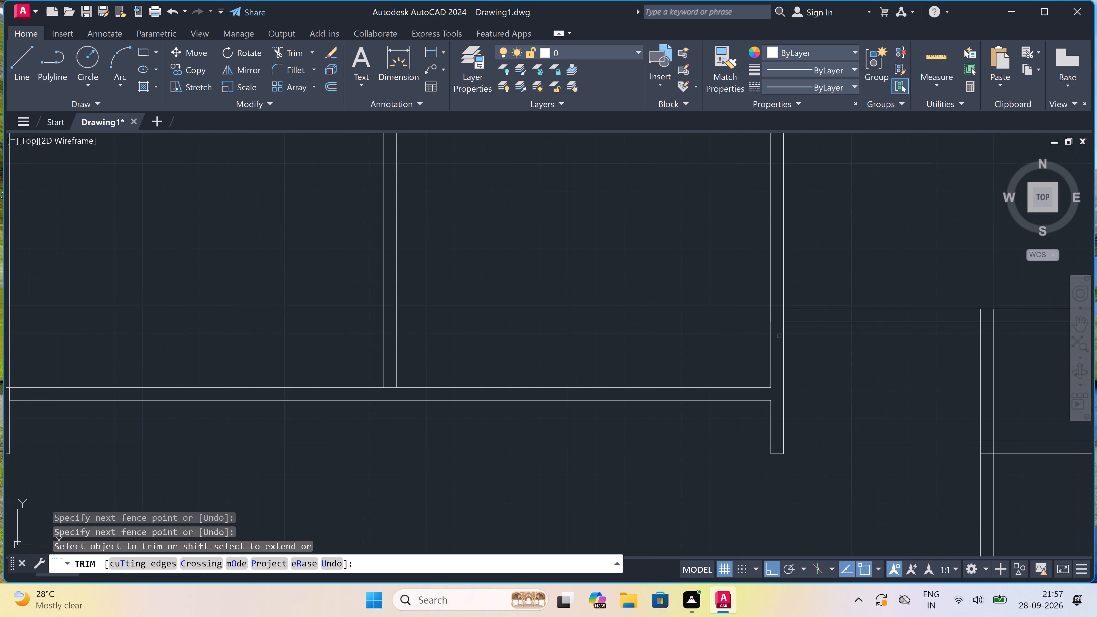
pyautogui.scroll(1, 779, 326)
pyautogui.click(778, 321)
pyautogui.click(801, 312)
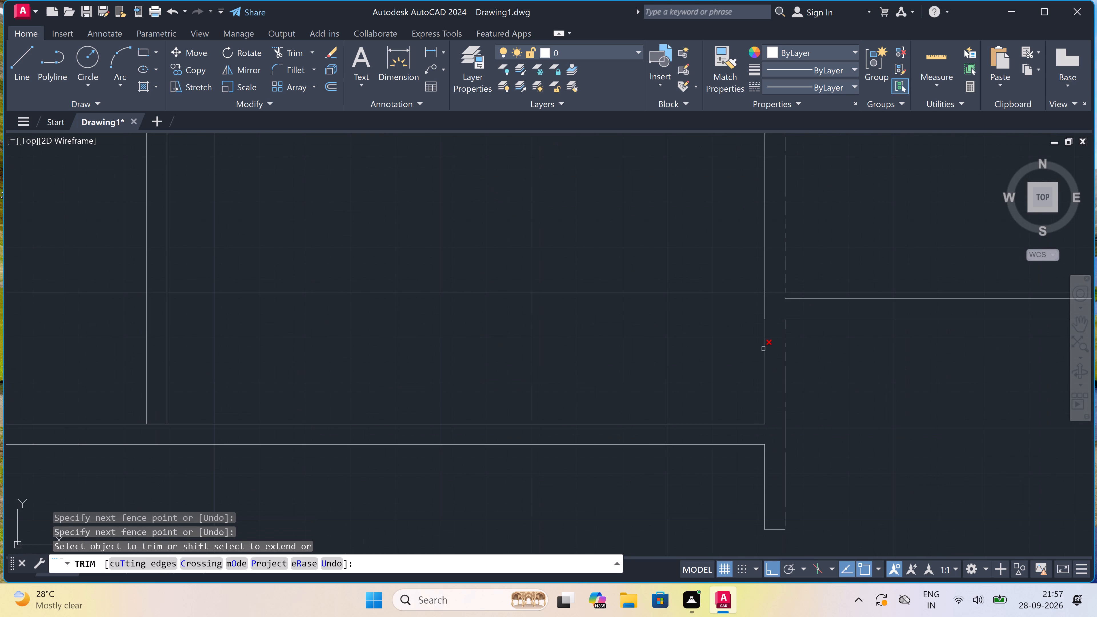
# Trim the short end of the middle rooms' bottom wall line that crosses the left vertical wall.
pyautogui.scroll(-1, 763, 349)
pyautogui.scroll(-3, 715, 347)
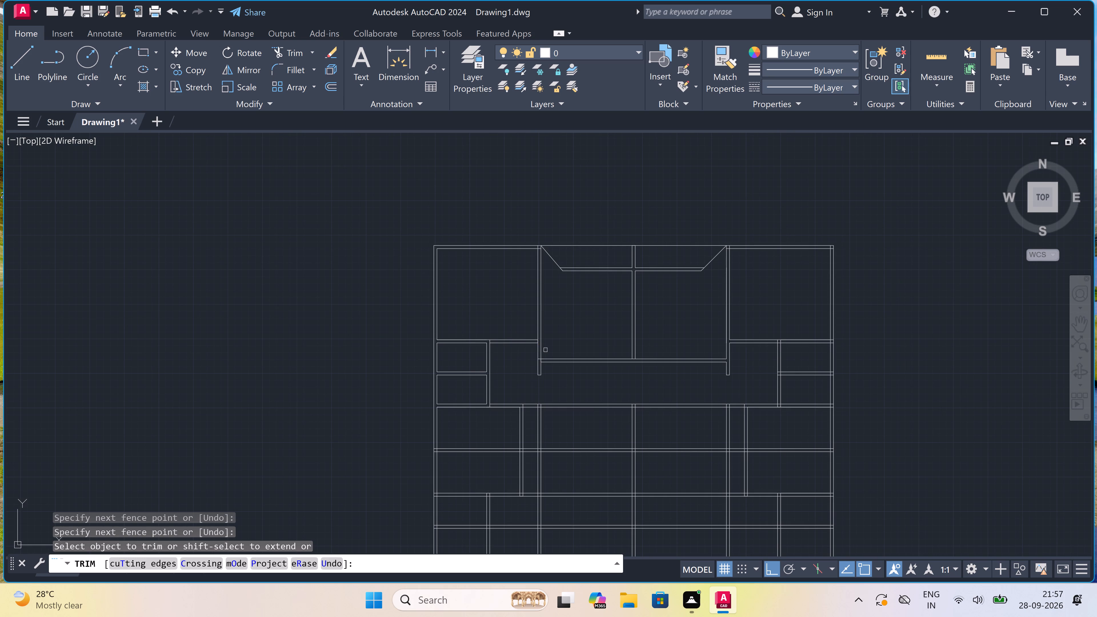
pyautogui.scroll(3, 531, 365)
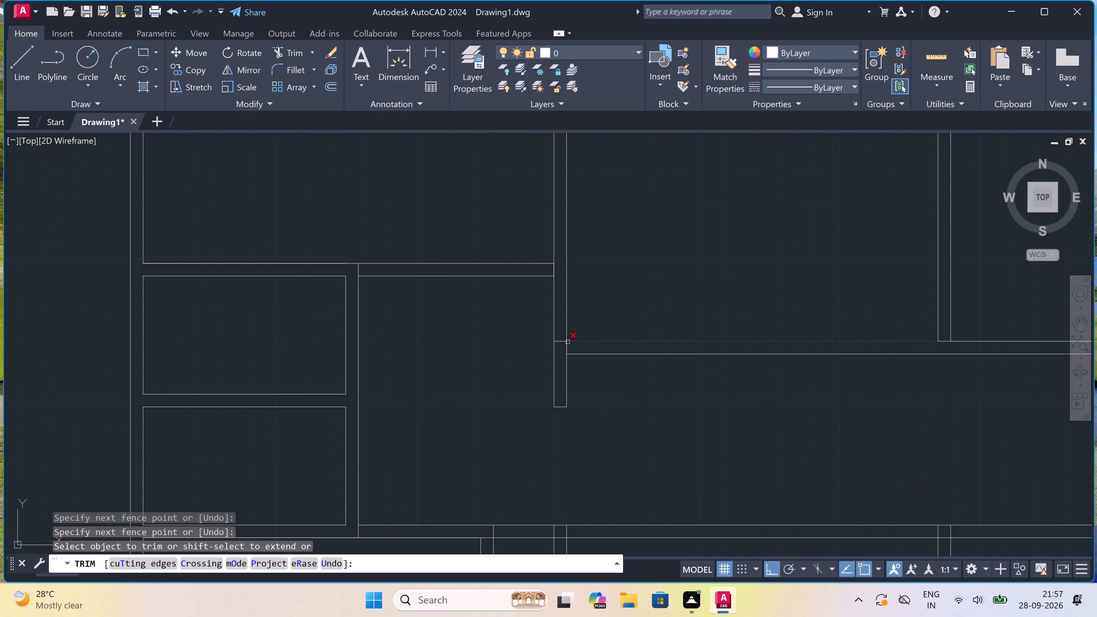
pyautogui.scroll(2, 556, 343)
pyautogui.click(556, 343)
pyautogui.click(561, 327)
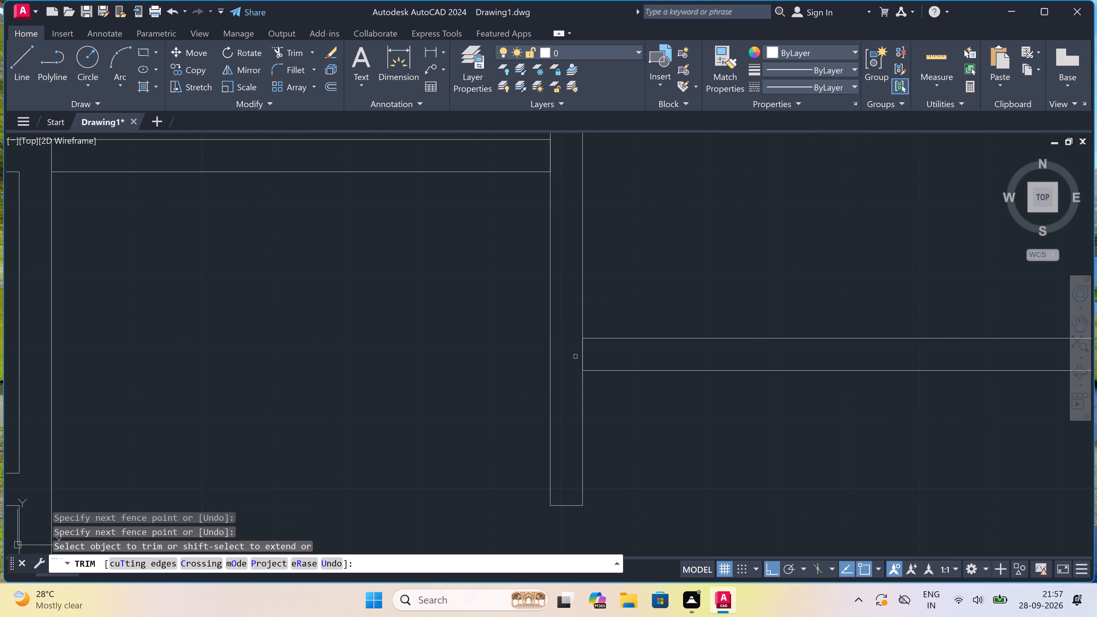
# Draw a short line across the left vertical wall, continuing the lower line of the middle rooms' bottom wall.
pyautogui.scroll(-3, 574, 359)
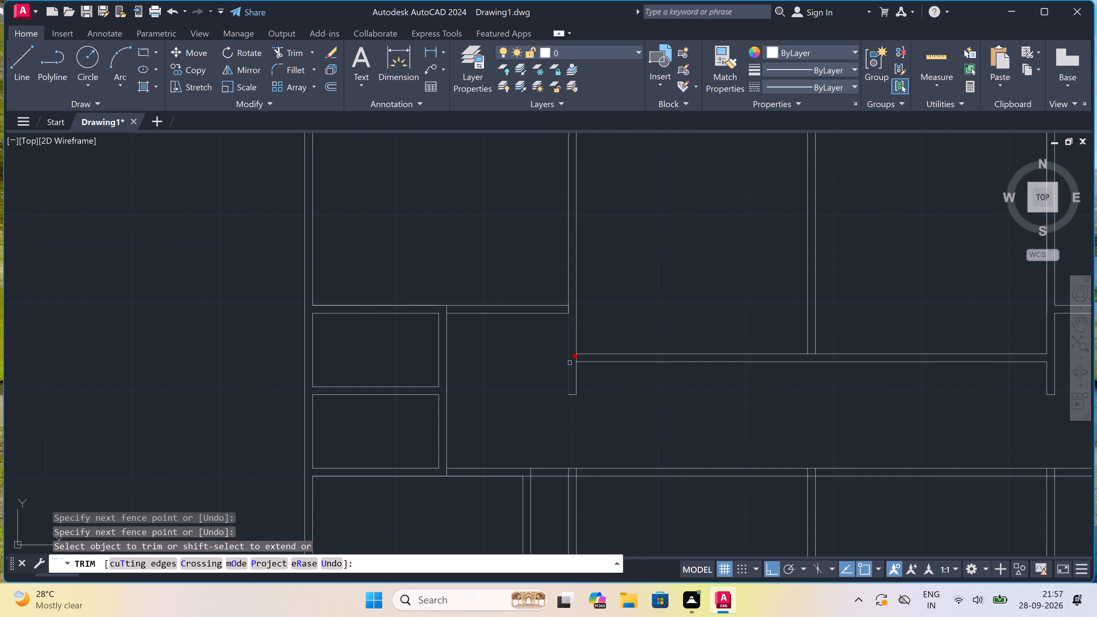
pyautogui.scroll(1, 570, 363)
pyautogui.scroll(-2, 570, 363)
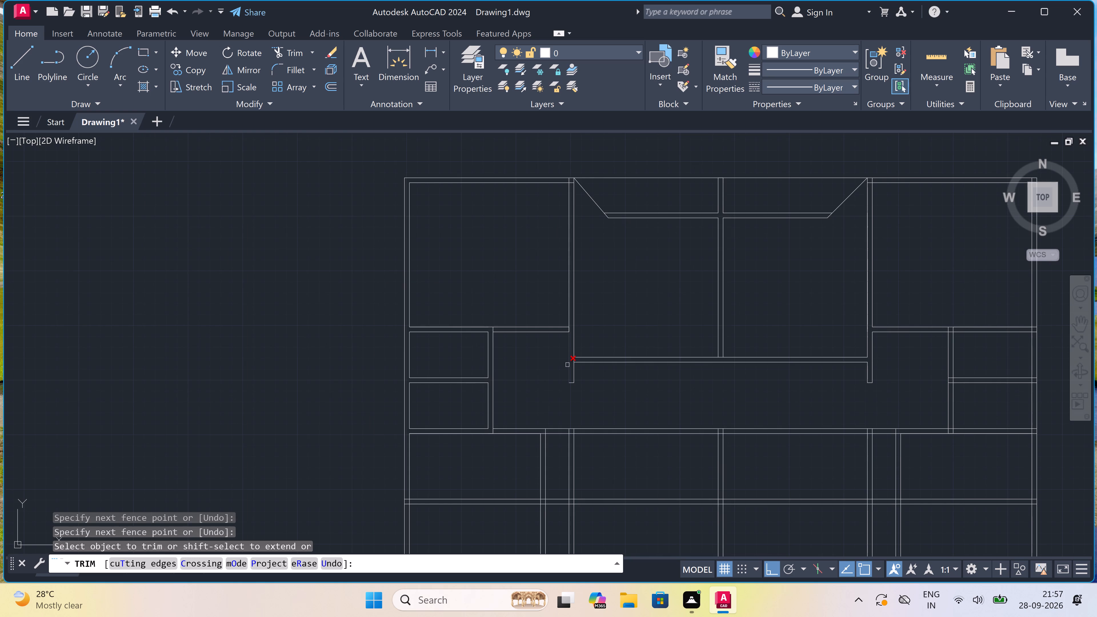
pyautogui.press('Escape')
pyautogui.write('l')
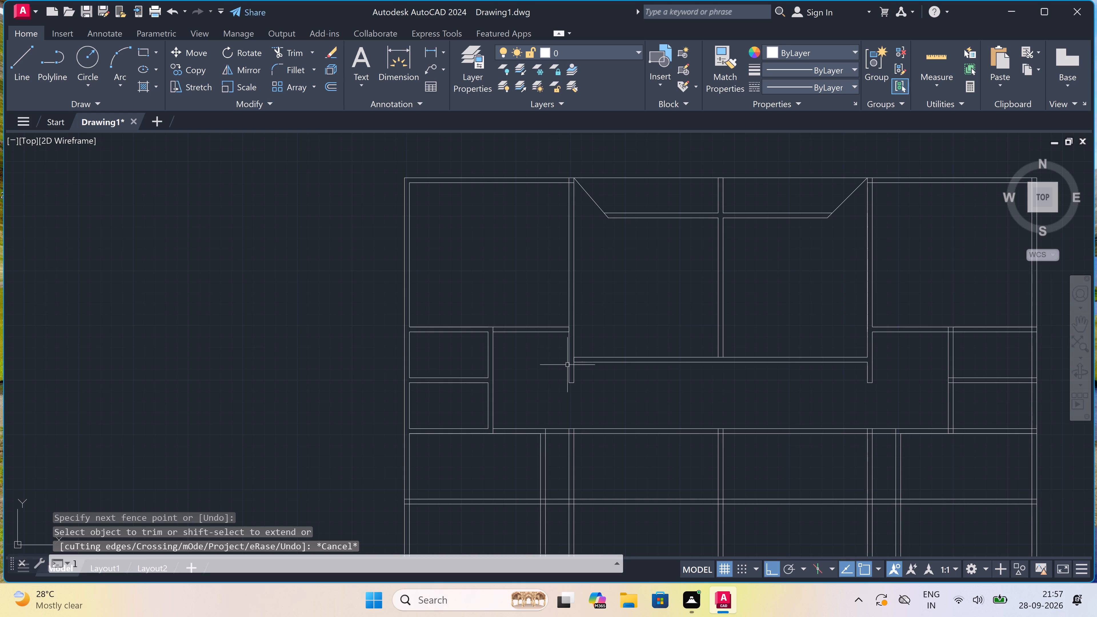
pyautogui.press('space')
pyautogui.scroll(2, 558, 372)
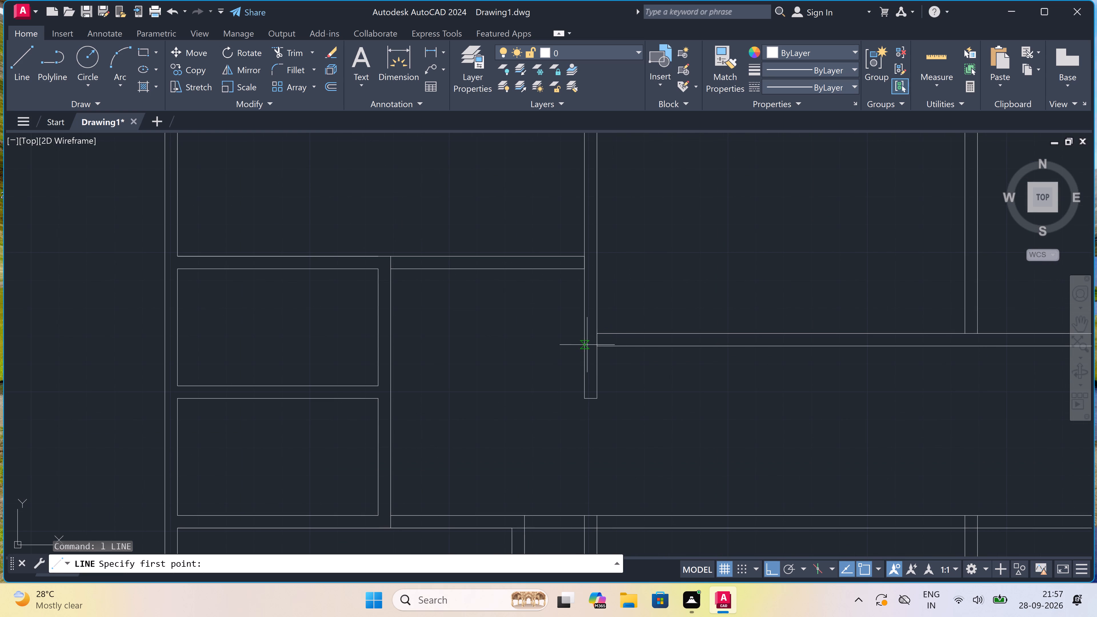
pyautogui.click(594, 344)
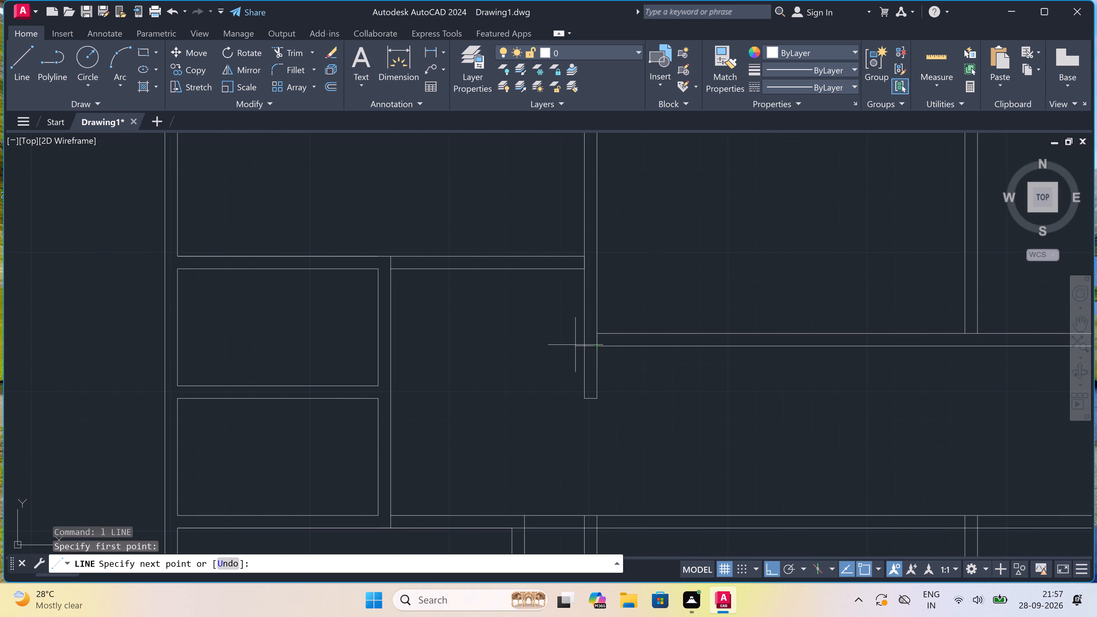
pyautogui.click(585, 344)
pyautogui.press('Escape')
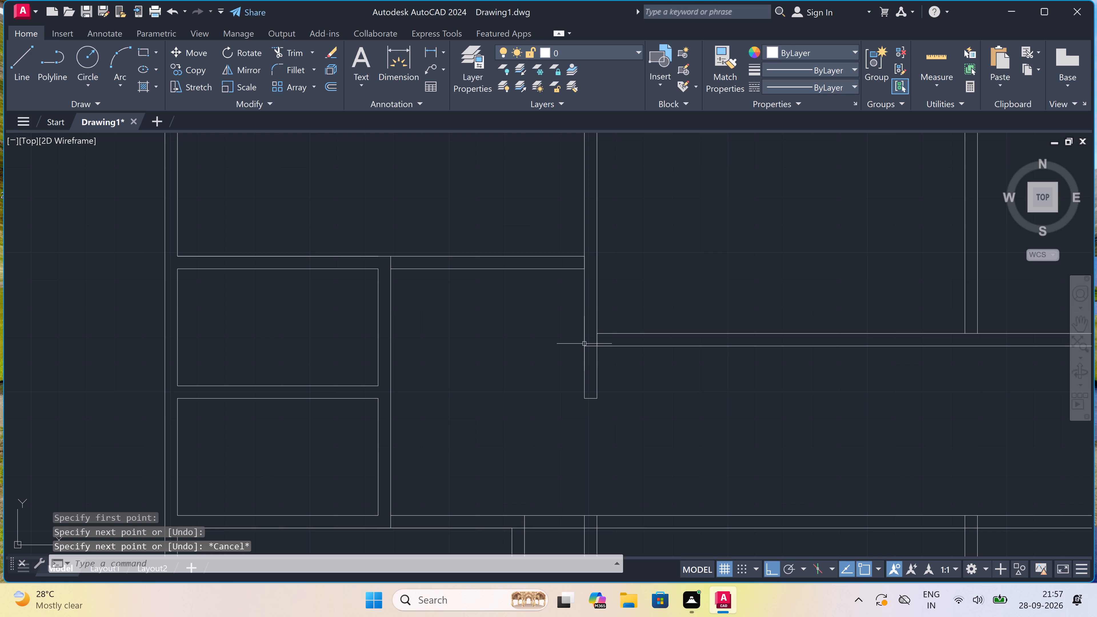
# Trim away the left wall stub, including its end line, below the middle rooms' bottom wall.
pyautogui.write('tr')
pyautogui.press('space')
pyautogui.click(617, 366)
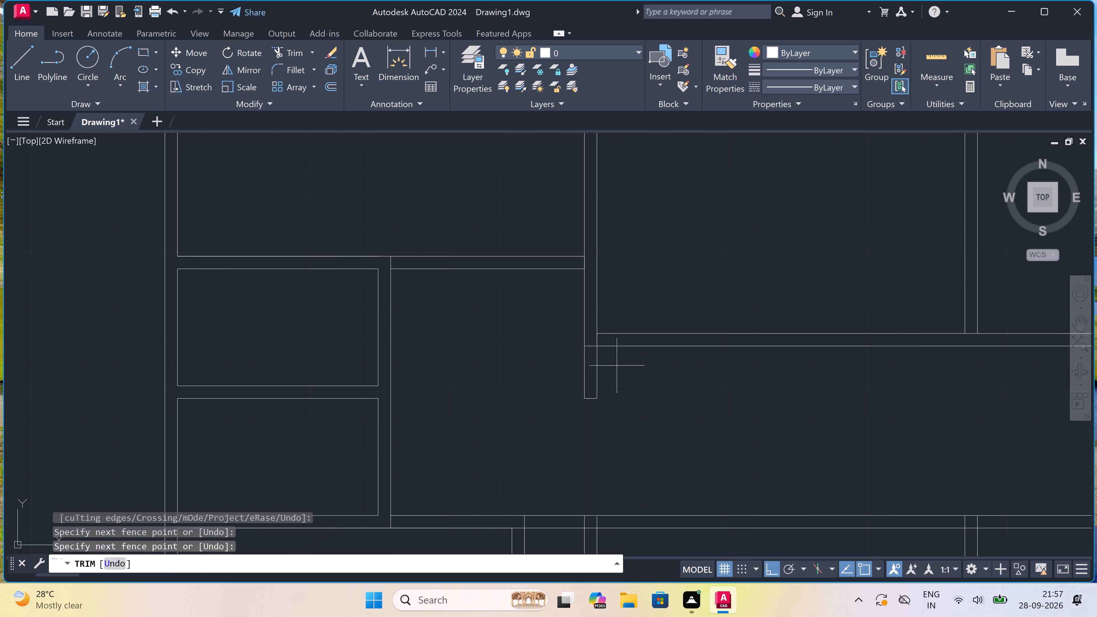
pyautogui.click(505, 386)
pyautogui.click(593, 374)
pyautogui.click(595, 399)
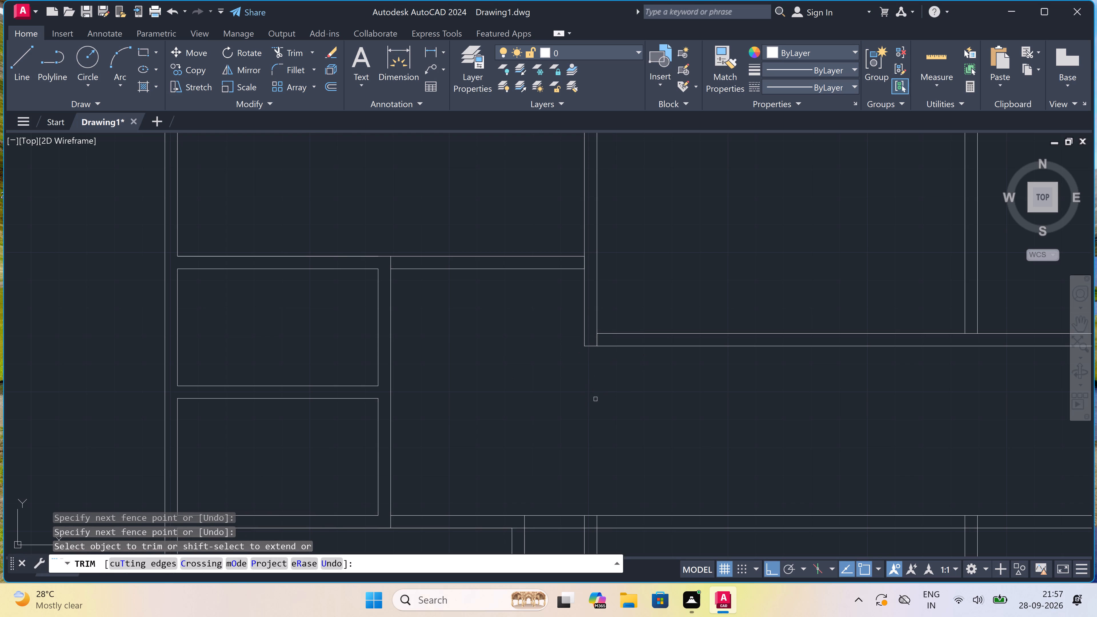
# Extend the lower line of the middle rooms' bottom wall to the outer line of the right vertical wall.
pyautogui.scroll(-3, 573, 404)
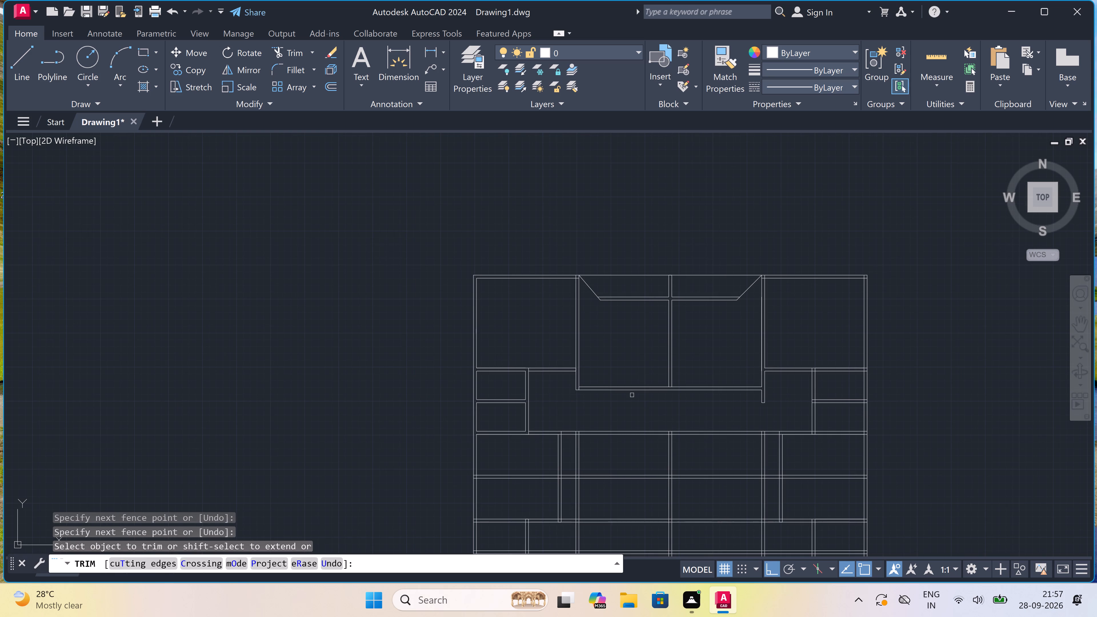
pyautogui.scroll(3, 768, 385)
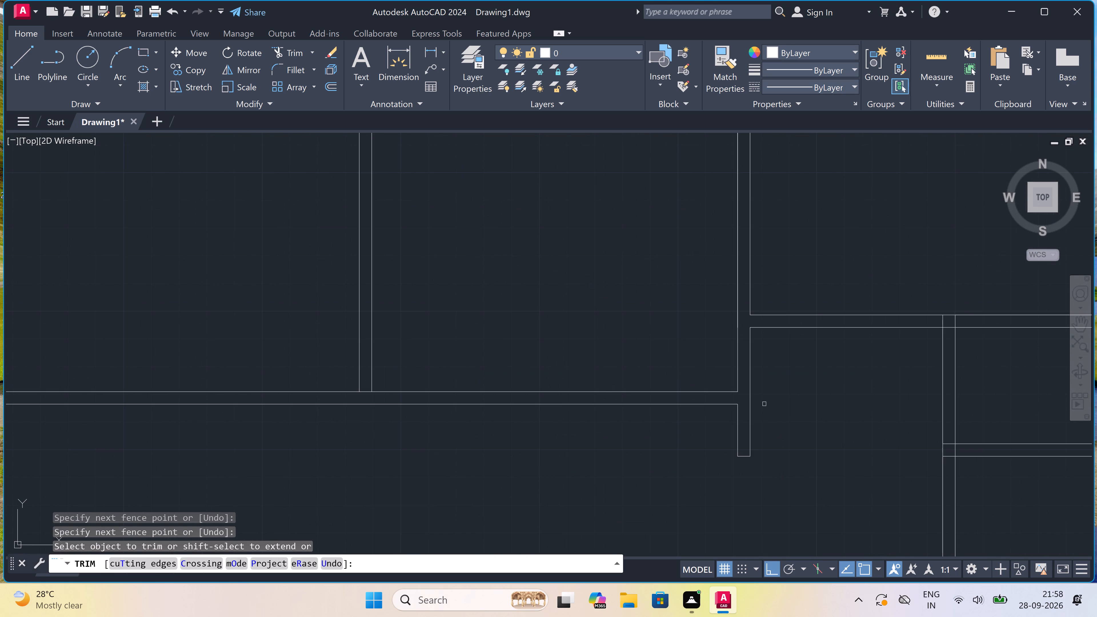
pyautogui.press('Escape')
pyautogui.press('e')
pyautogui.press('x')
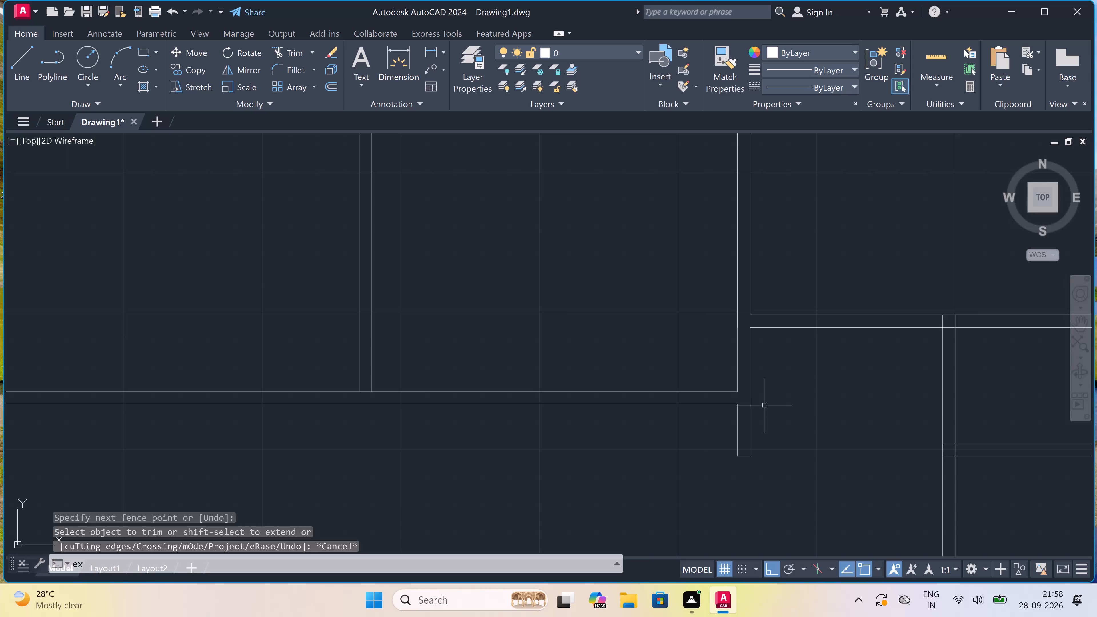
pyautogui.press('space')
pyautogui.click(714, 406)
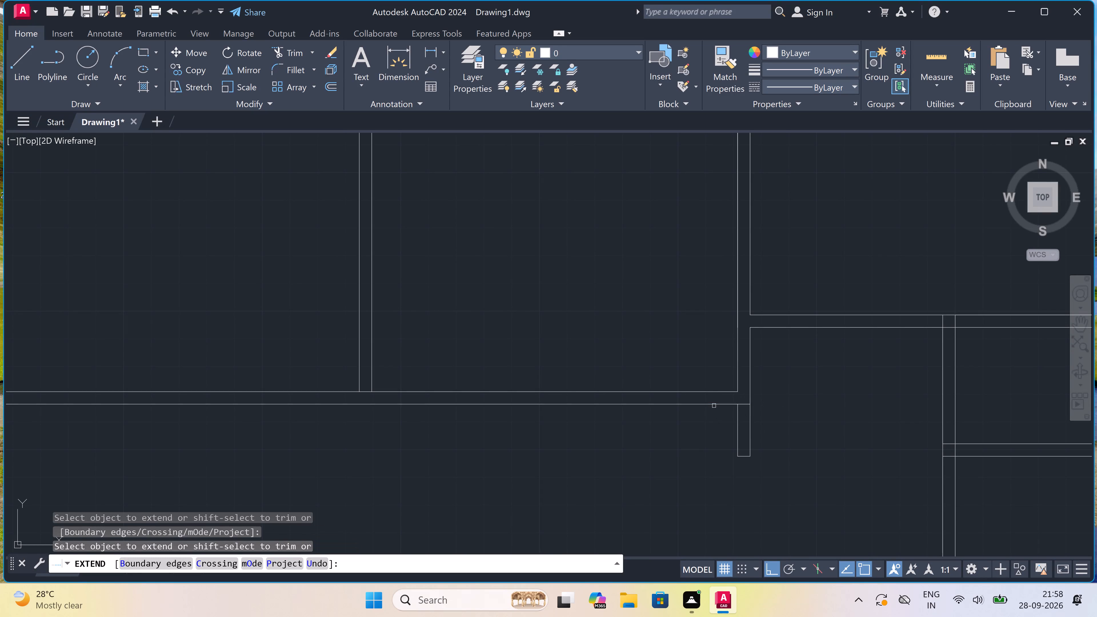
# Trim away the right wall stub, including its end line, below the middle rooms' bottom wall.
pyautogui.press('Escape')
pyautogui.write('tr')
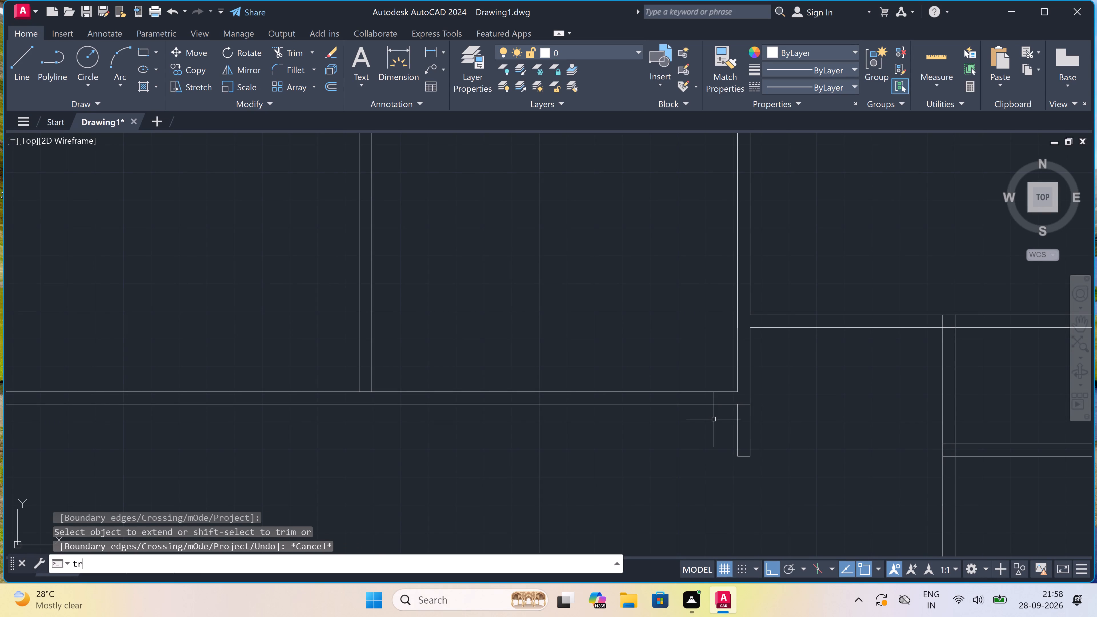
pyautogui.press('space')
pyautogui.doubleClick(718, 430)
pyautogui.click(810, 433)
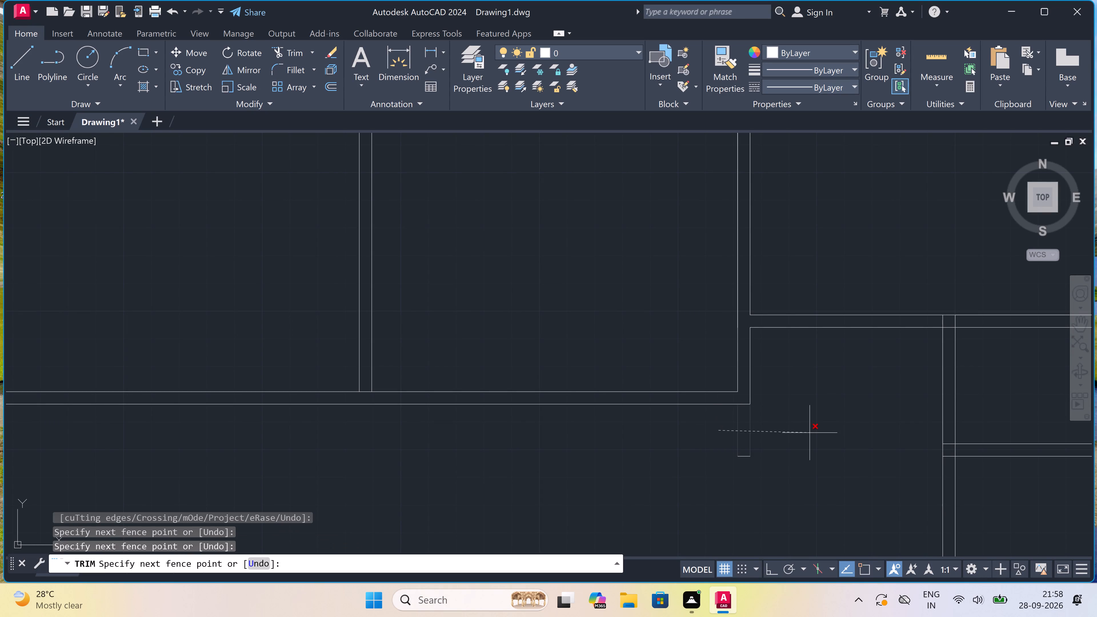
pyautogui.scroll(3, 742, 462)
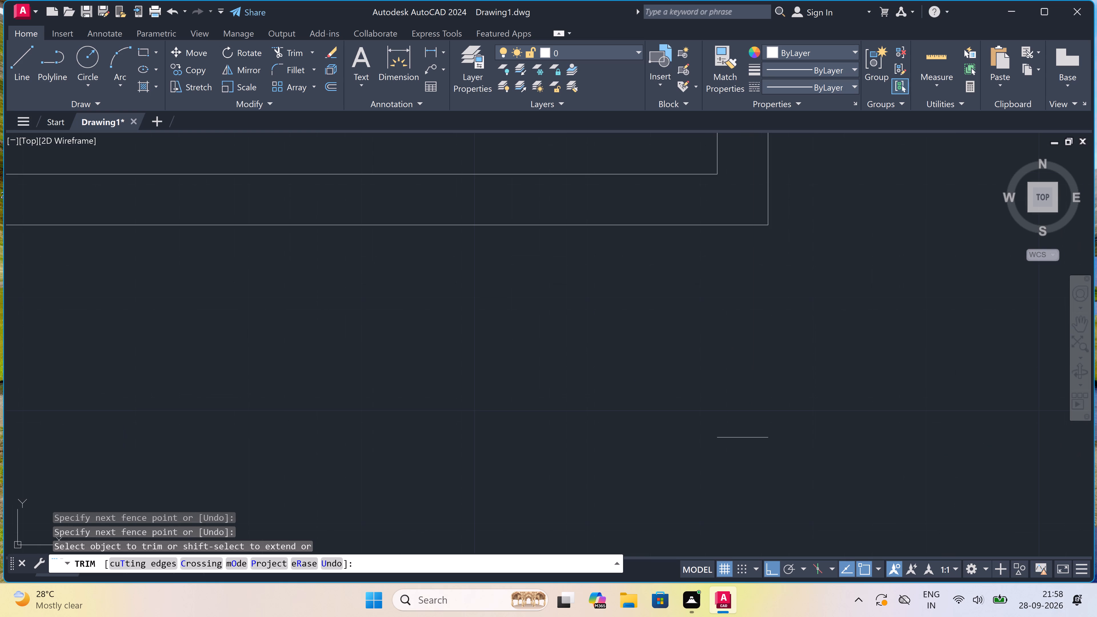
pyautogui.click(744, 457)
pyautogui.click(749, 401)
pyautogui.press('Escape')
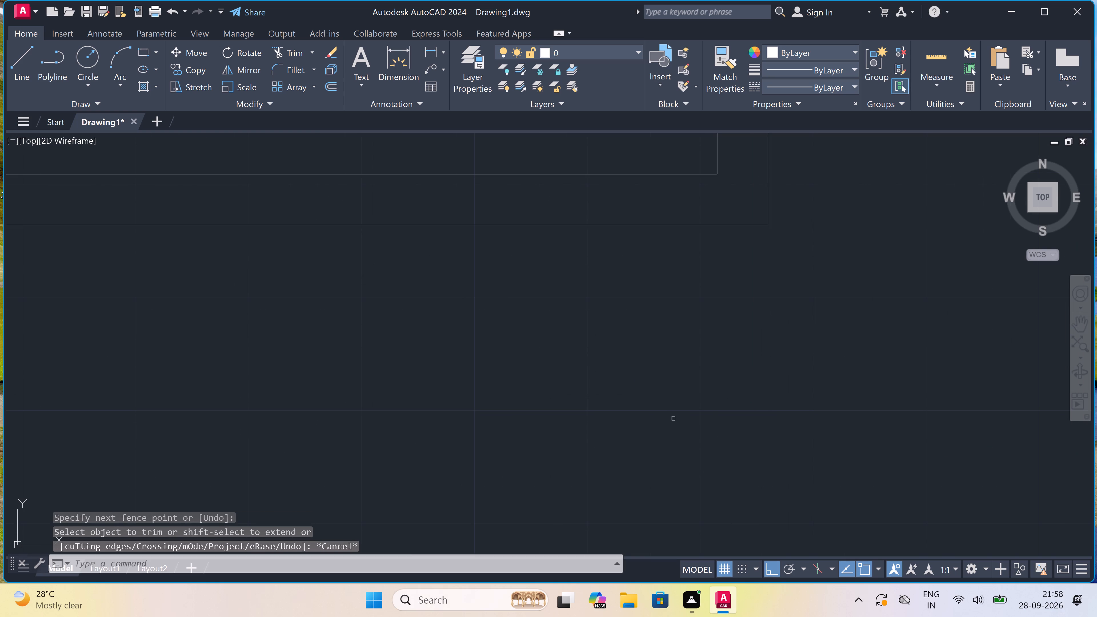
pyautogui.scroll(-4, 624, 393)
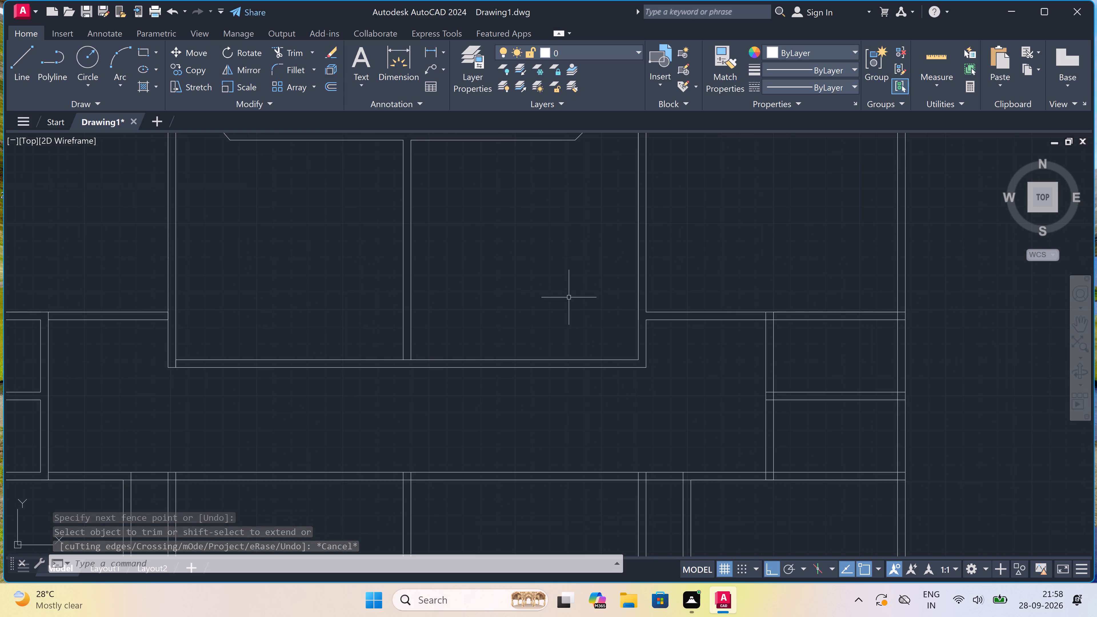
# Draw a door jamb line across the middle rooms' bottom wall near its right corner, with a 2" stop and 3' door leaf upward.
pyautogui.scroll(3, 608, 334)
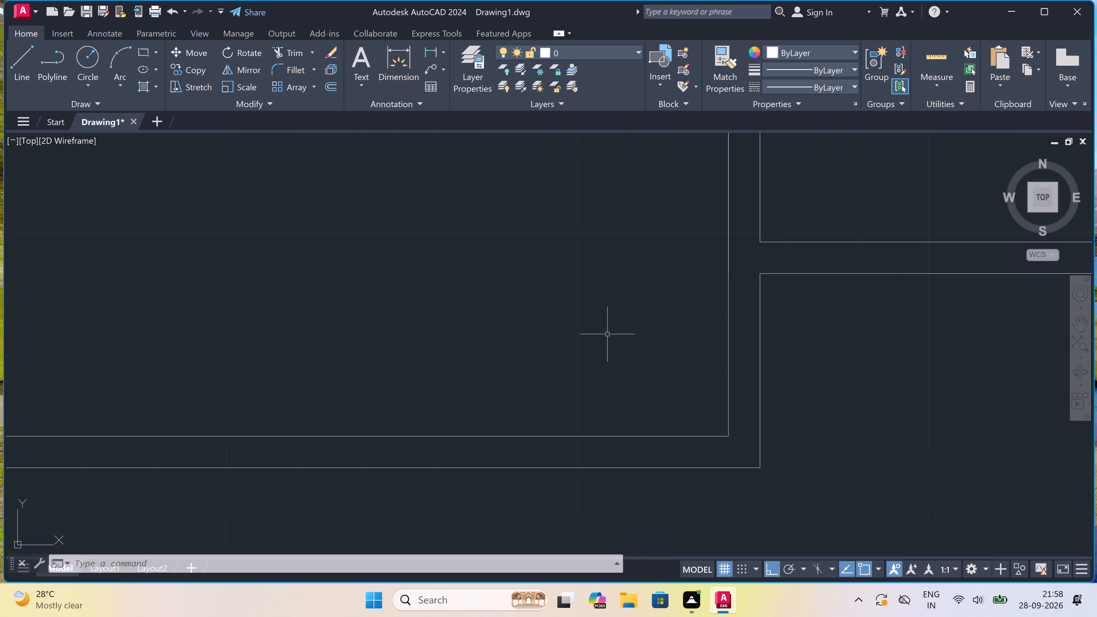
pyautogui.write('l')
pyautogui.press('space')
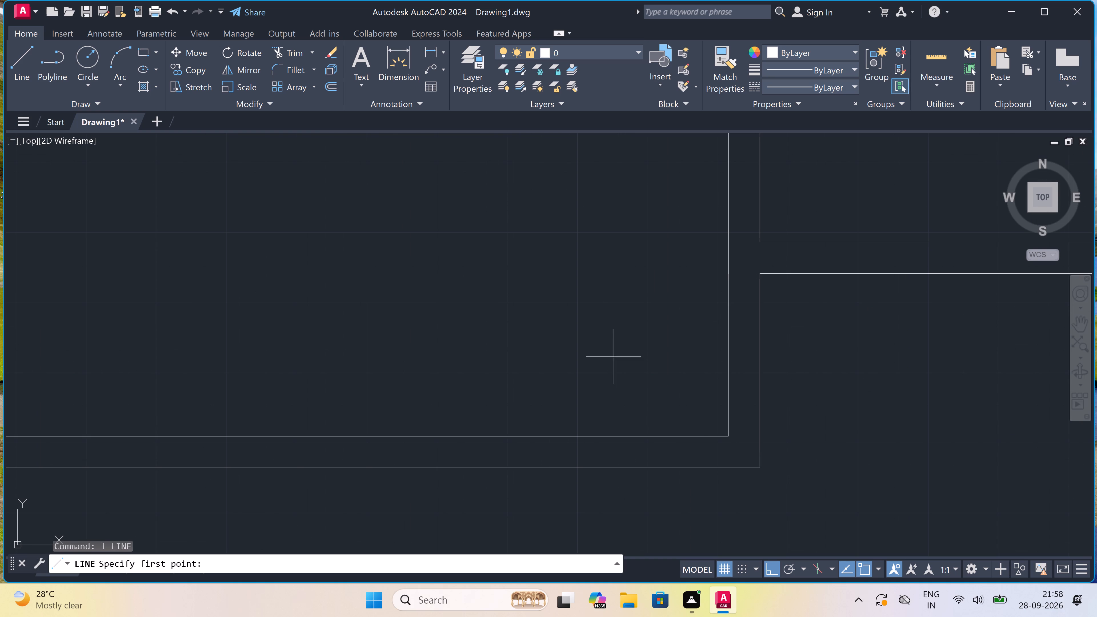
pyautogui.click(702, 433)
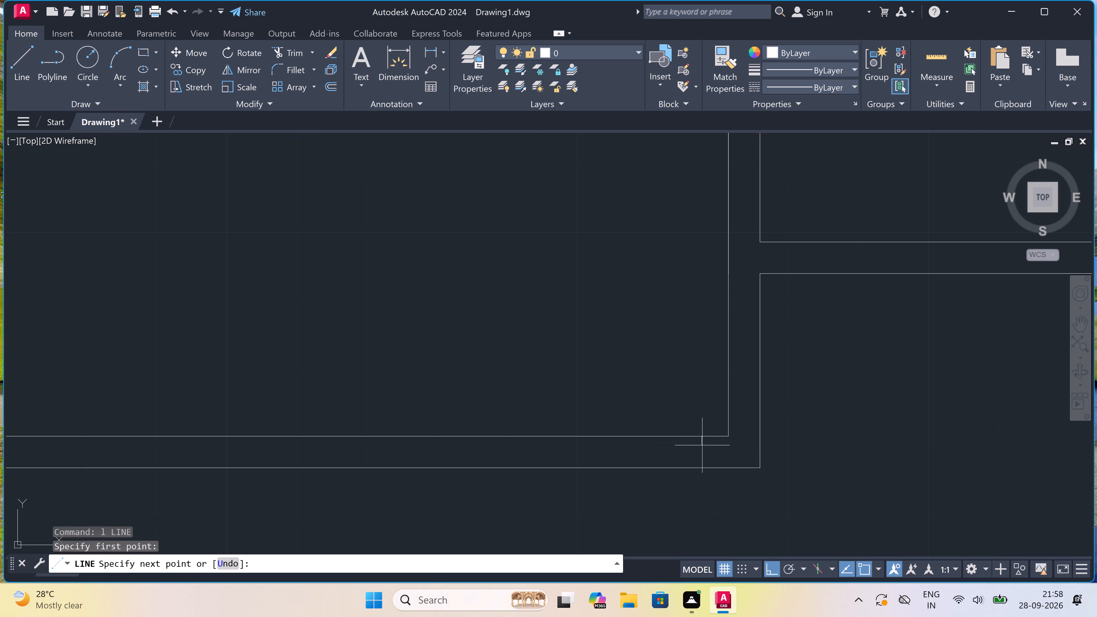
pyautogui.click(698, 463)
pyautogui.moveTo(698, 453); pyautogui.dragTo(695, 453)
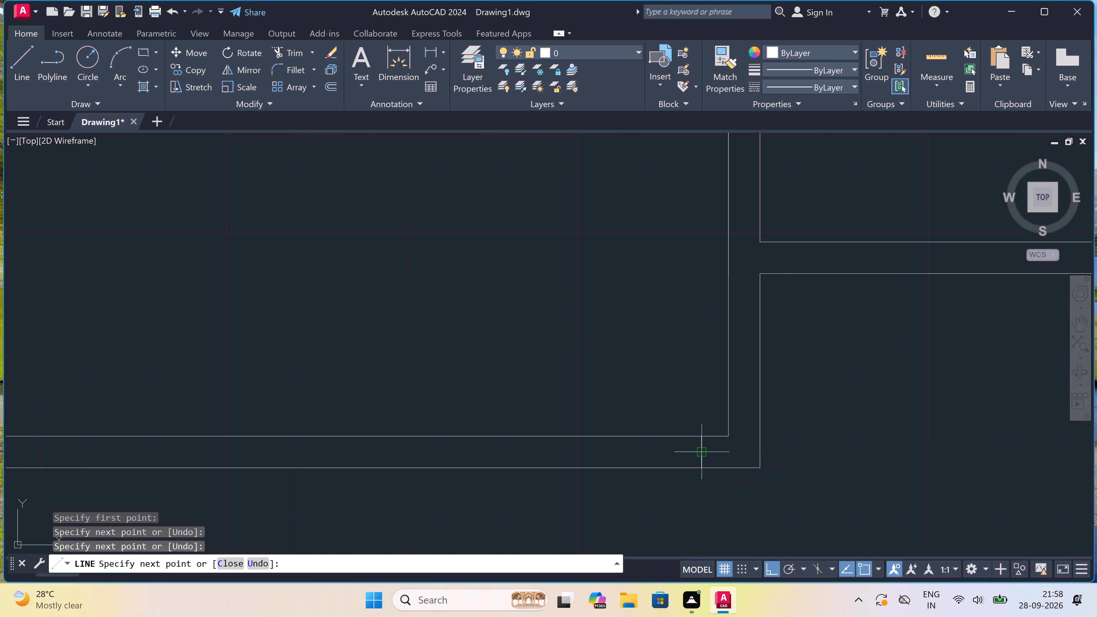
pyautogui.write('2"')
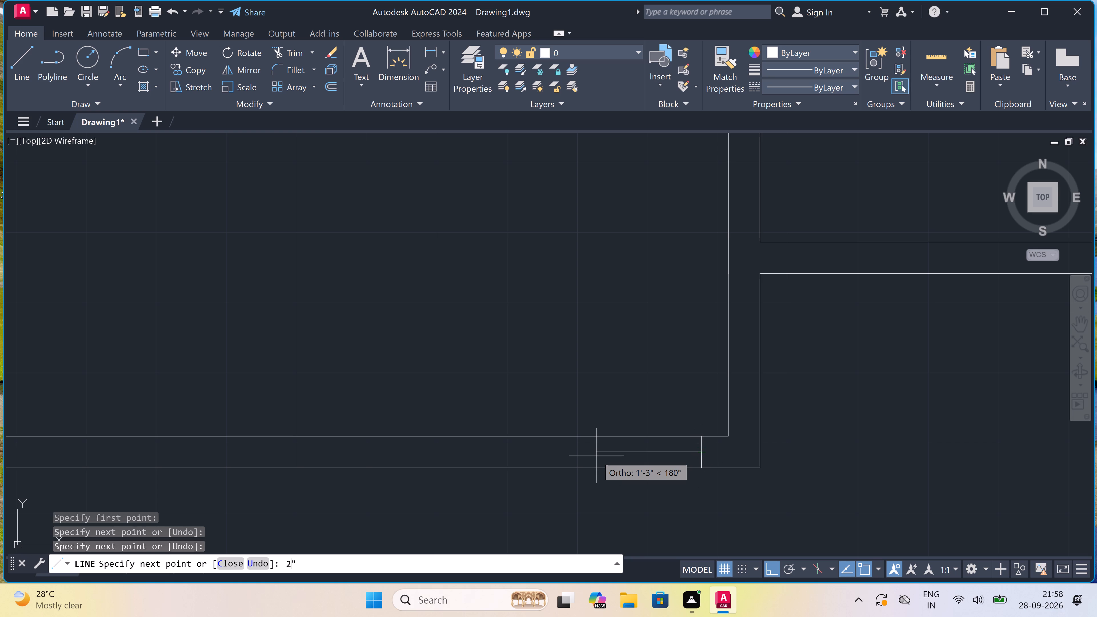
pyautogui.press('space')
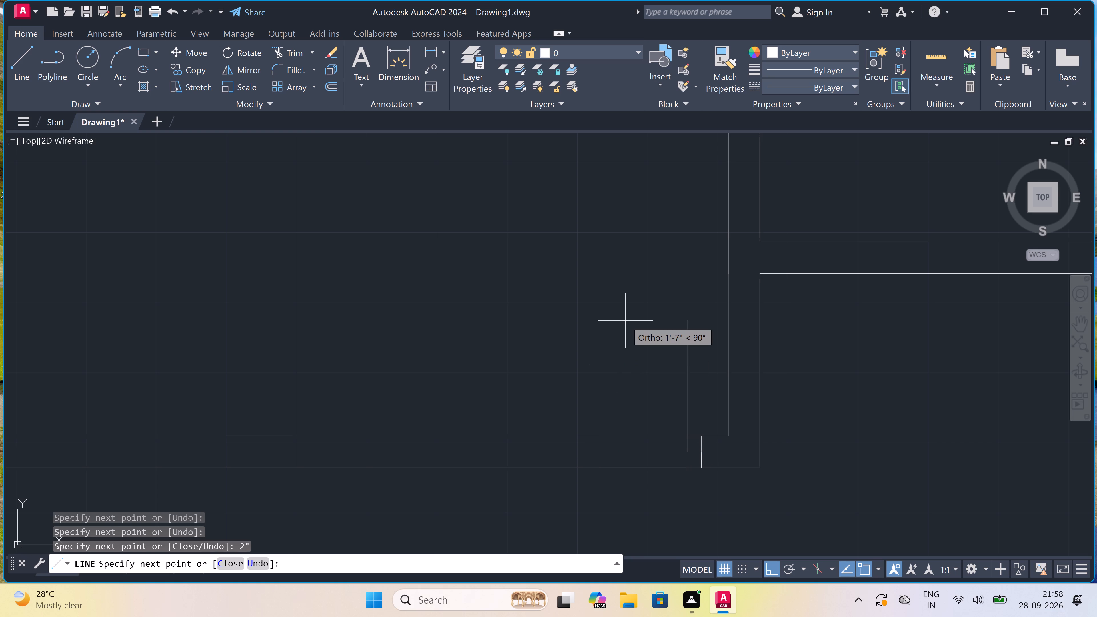
pyautogui.write("3'")
pyautogui.press('space')
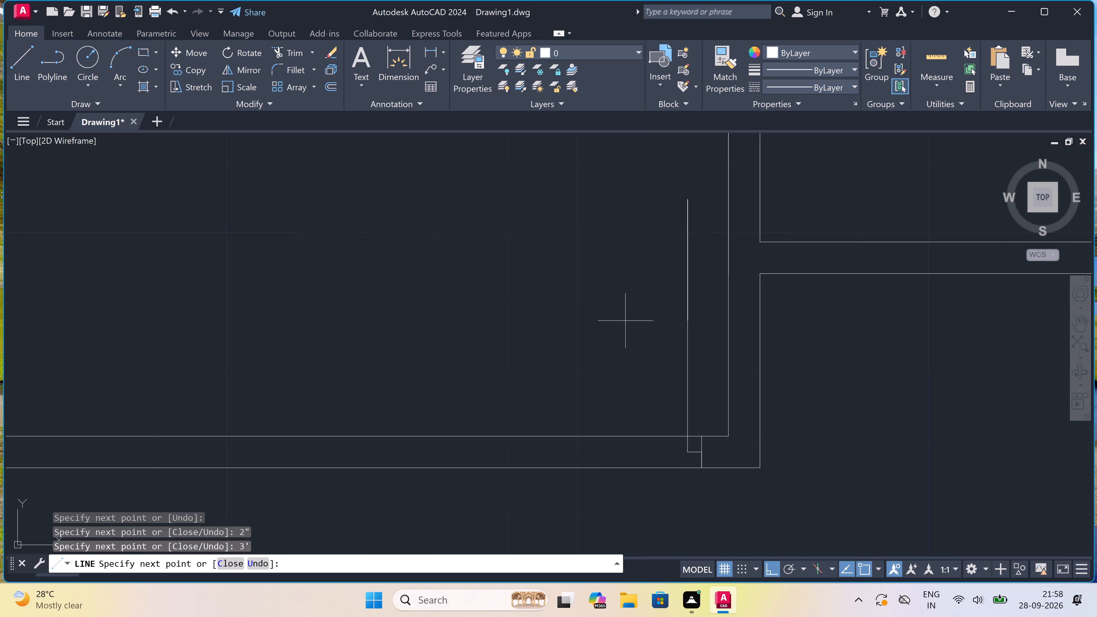
pyautogui.press('Escape')
# Draw the opposite jamb line across the bottom wall, left of the door leaf, with a 2" stop from its midpoint toward the opening.
pyautogui.press('space')
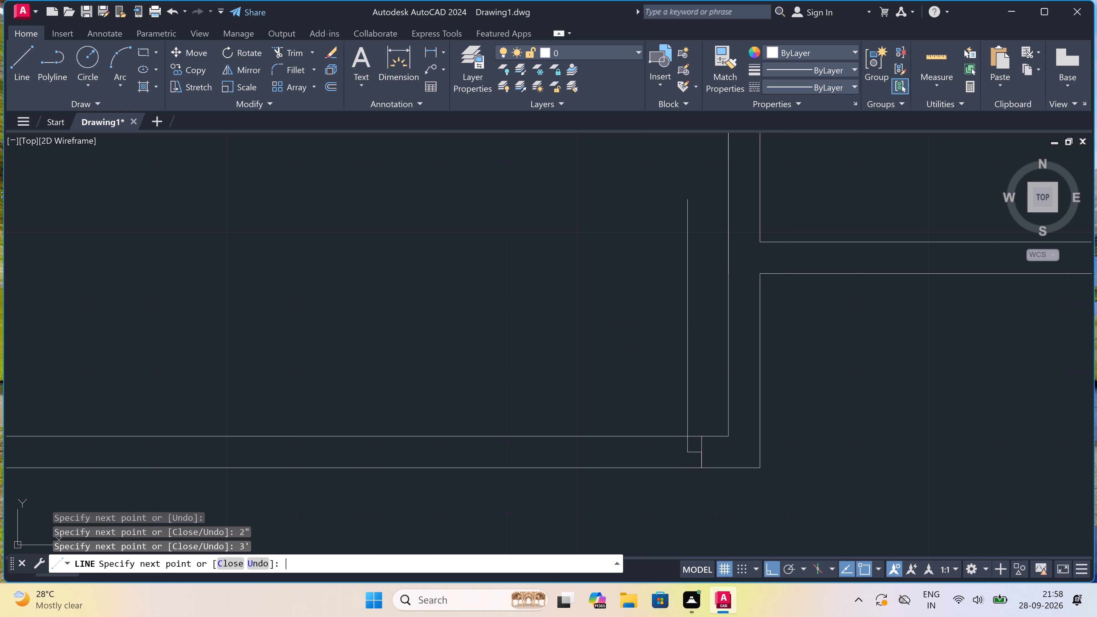
pyautogui.moveTo(453, 432); pyautogui.dragTo(455, 431)
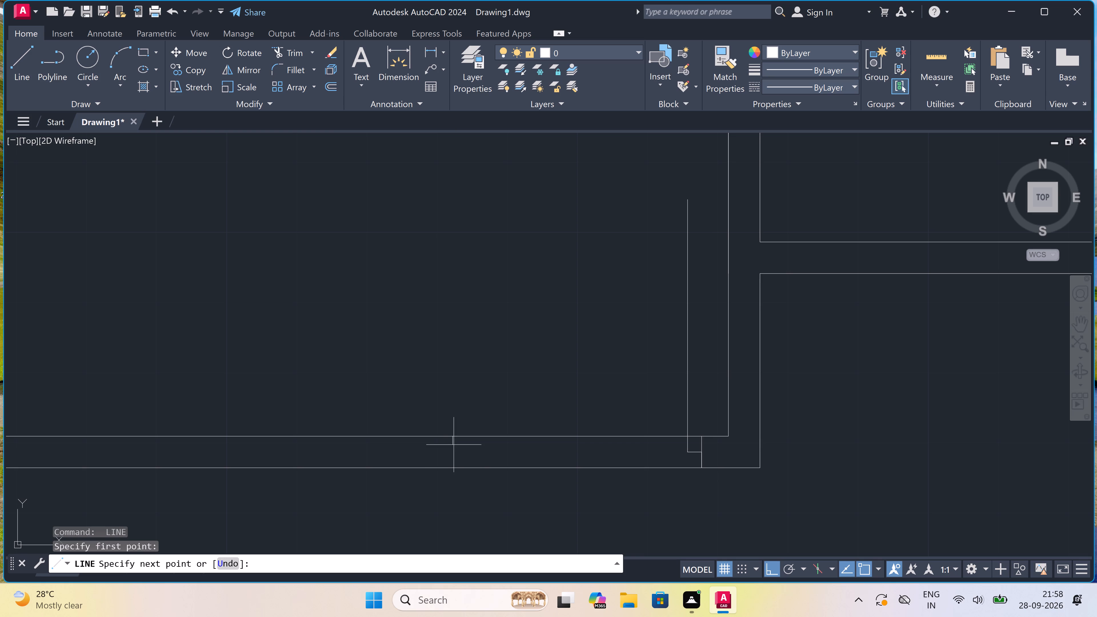
pyautogui.click(452, 468)
pyautogui.click(449, 451)
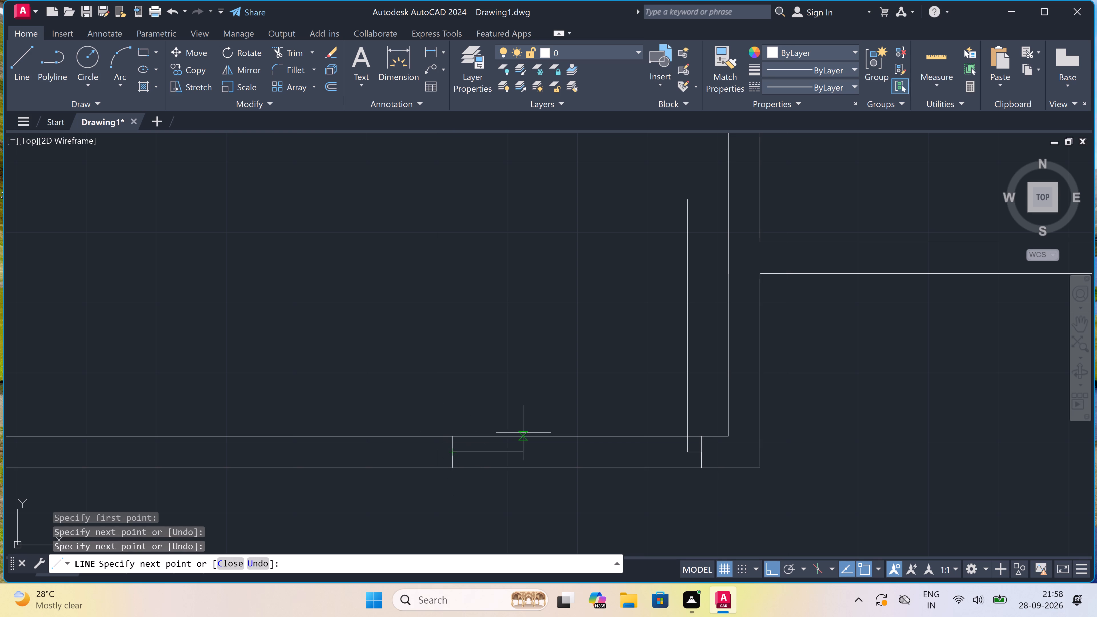
pyautogui.write('2"')
pyautogui.press('space')
pyautogui.press('Escape')
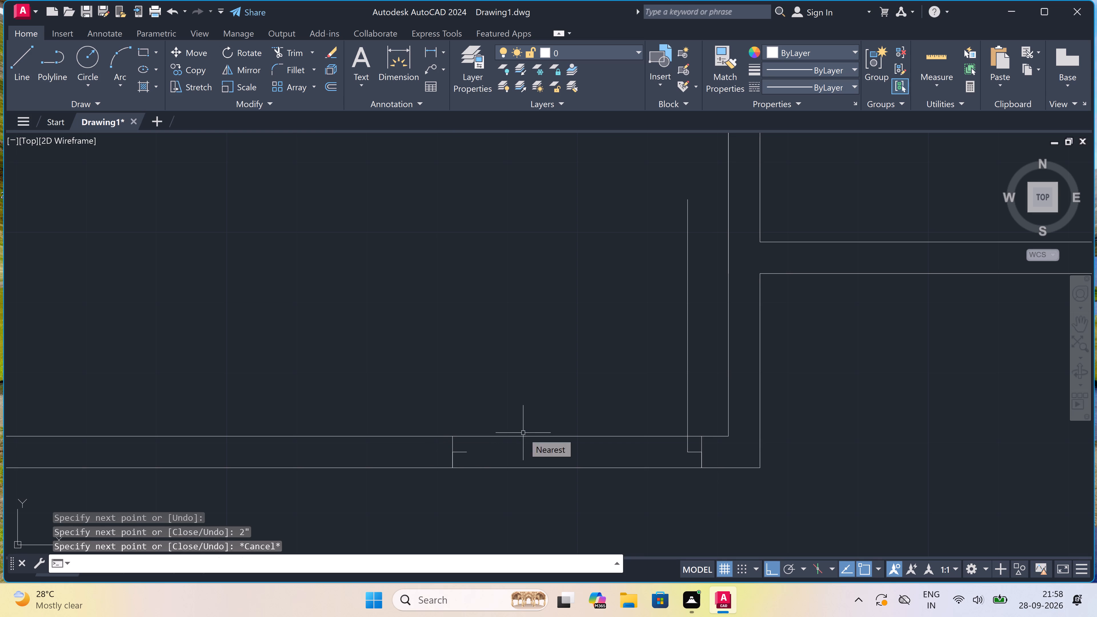
# Draw the right door's swing as a Start, End, Direction arc from the left stop's end to the leaf's top, starting vertically.
pyautogui.click(122, 78)
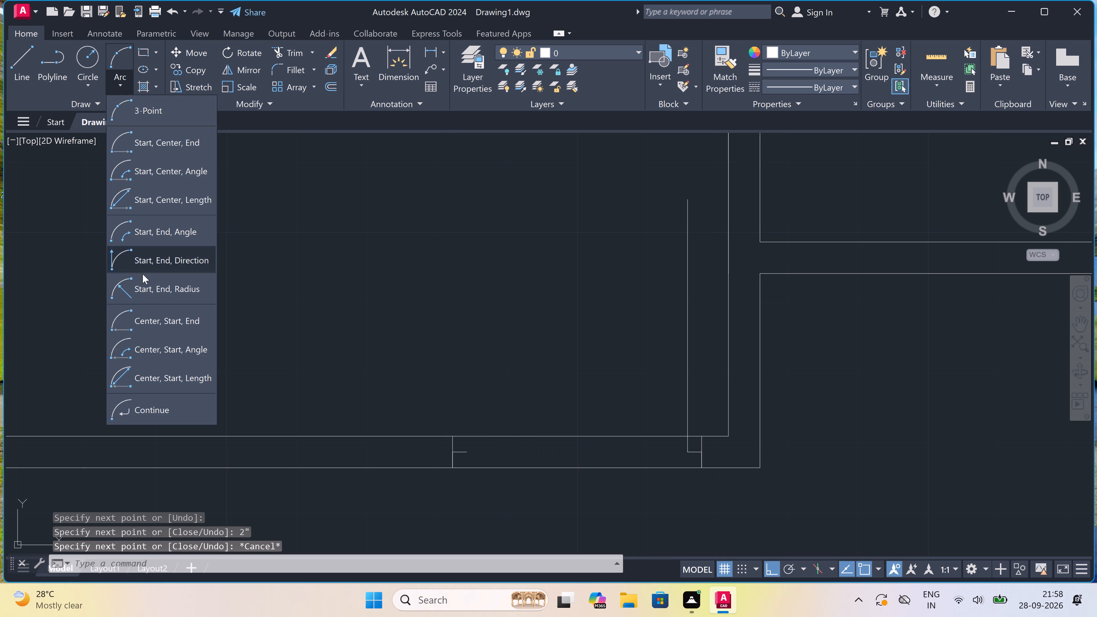
pyautogui.click(186, 255)
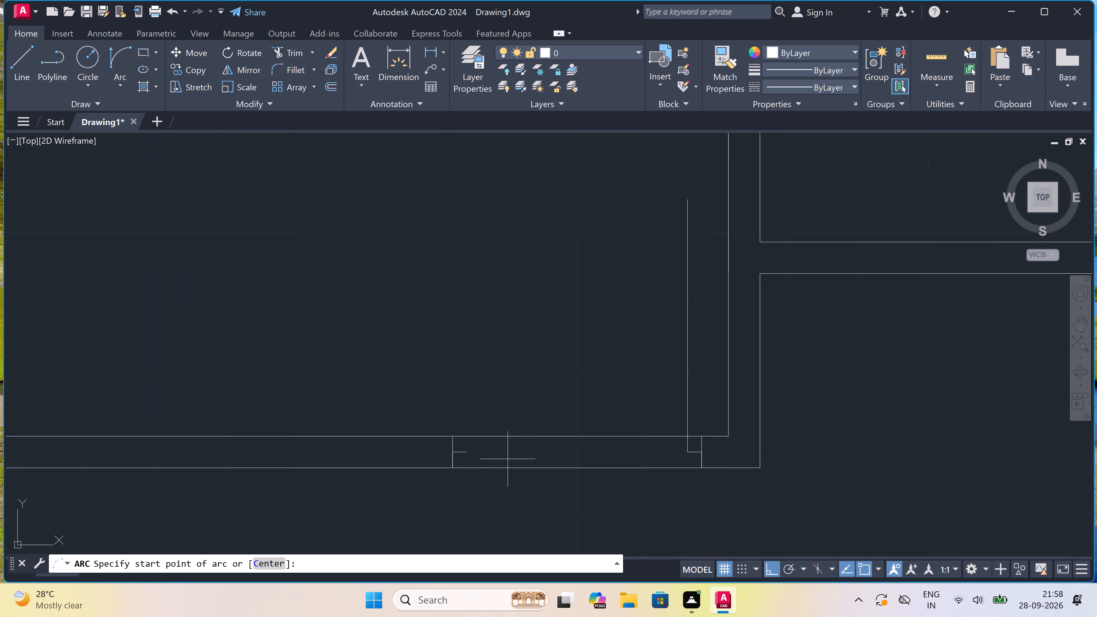
pyautogui.click(467, 449)
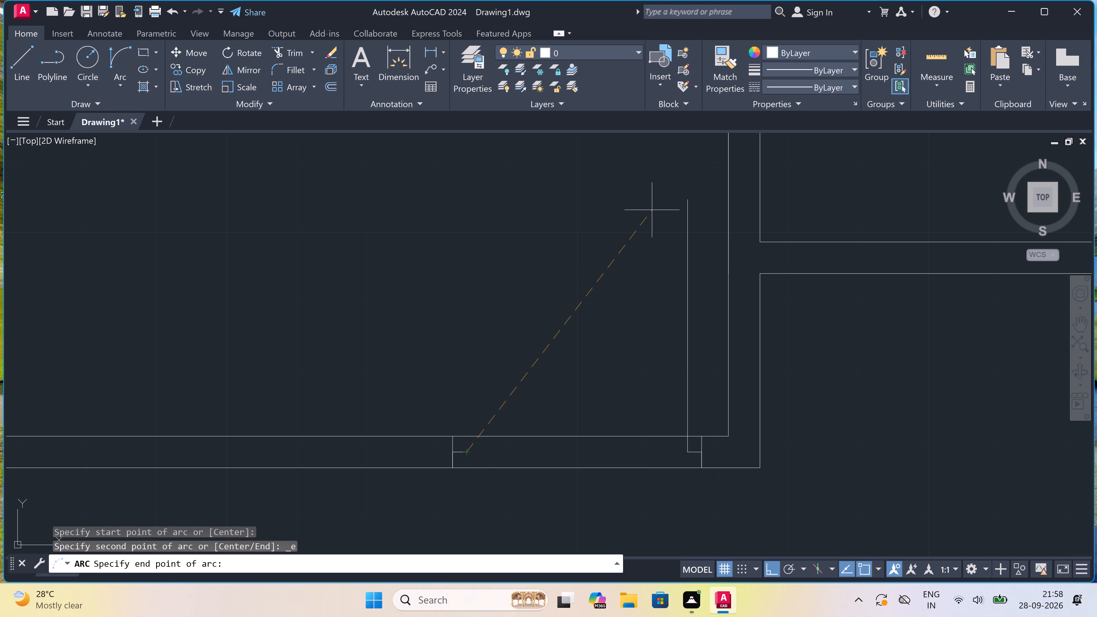
pyautogui.click(687, 197)
pyautogui.click(554, 203)
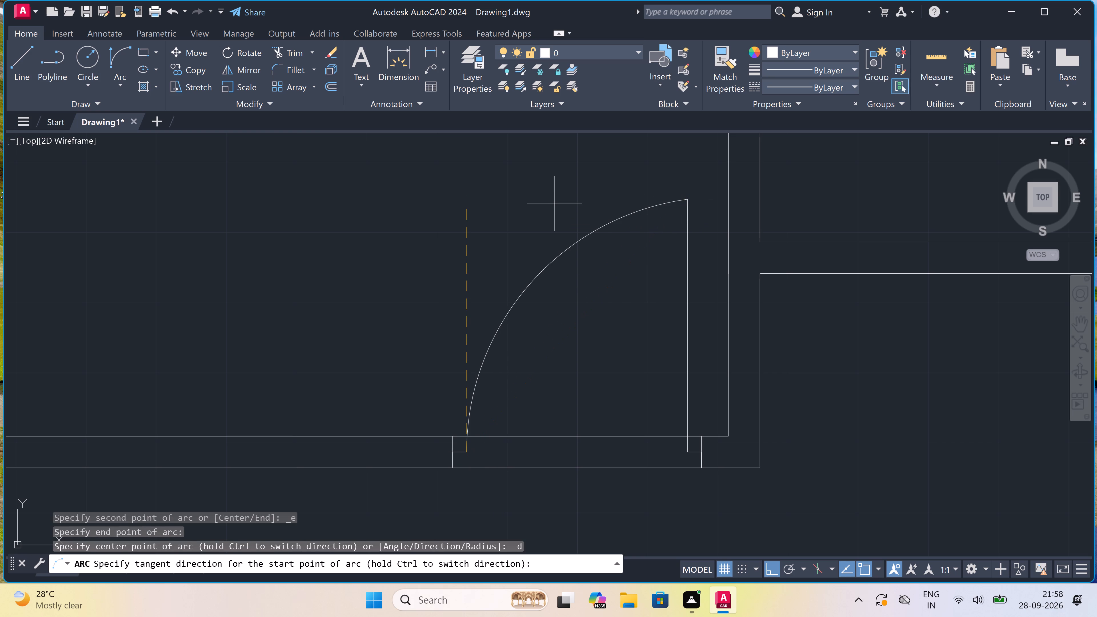
# Trim both bottom wall lines between the jambs of the right door to open the doorway.
pyautogui.write('tr')
pyautogui.press('space')
pyautogui.scroll(-3, 610, 325)
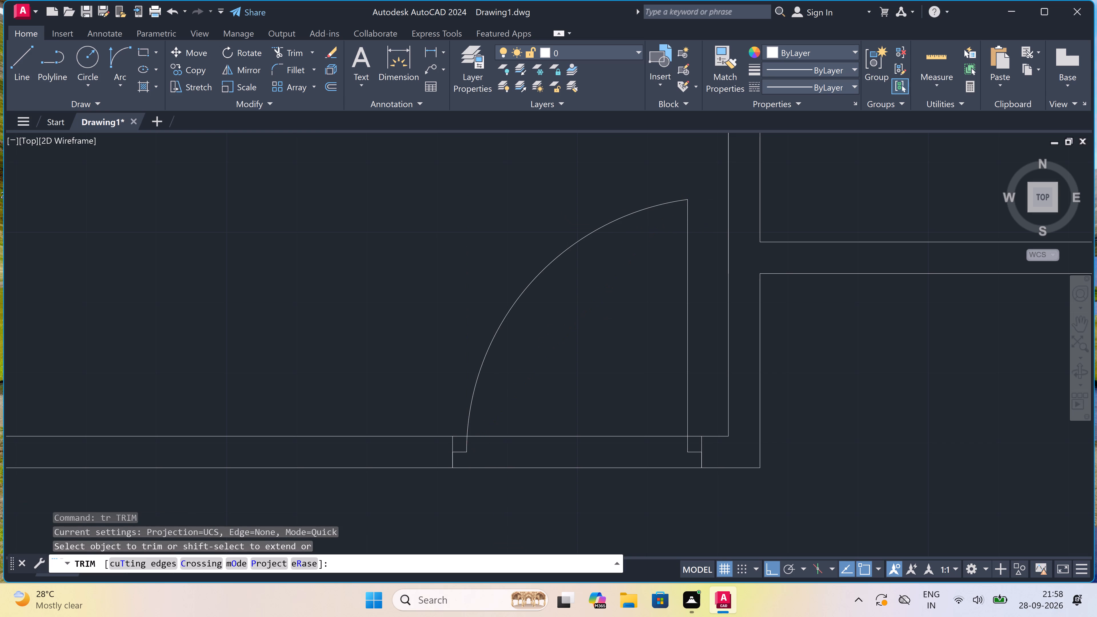
pyautogui.moveTo(608, 326); pyautogui.dragTo(606, 329)
pyautogui.click(606, 382)
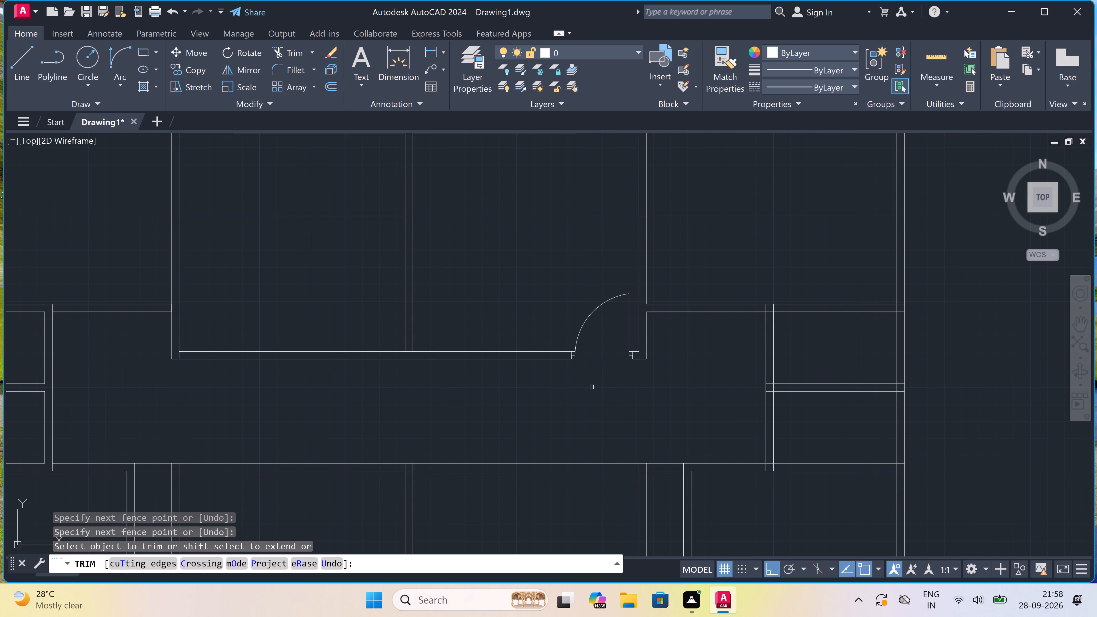
pyautogui.press('Escape')
# Draw a door jamb line across the middle rooms' bottom wall near its left corner, with a 2" stop and 3' door leaf upward.
pyautogui.scroll(-2, 581, 388)
pyautogui.scroll(3, 423, 343)
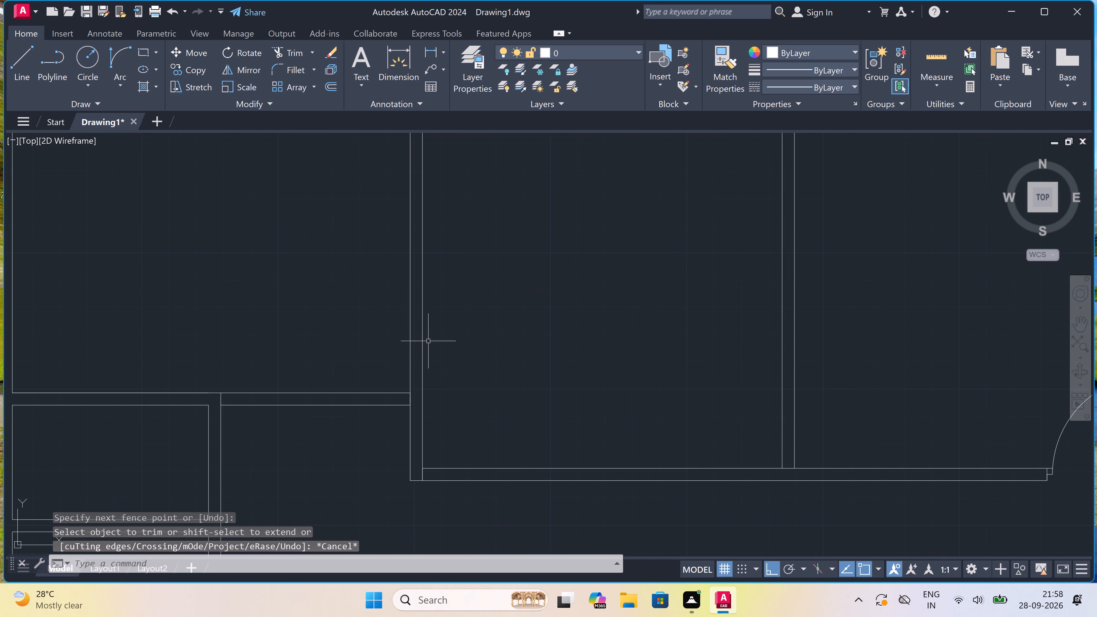
pyautogui.press('l')
pyautogui.press('space')
pyautogui.scroll(2, 444, 458)
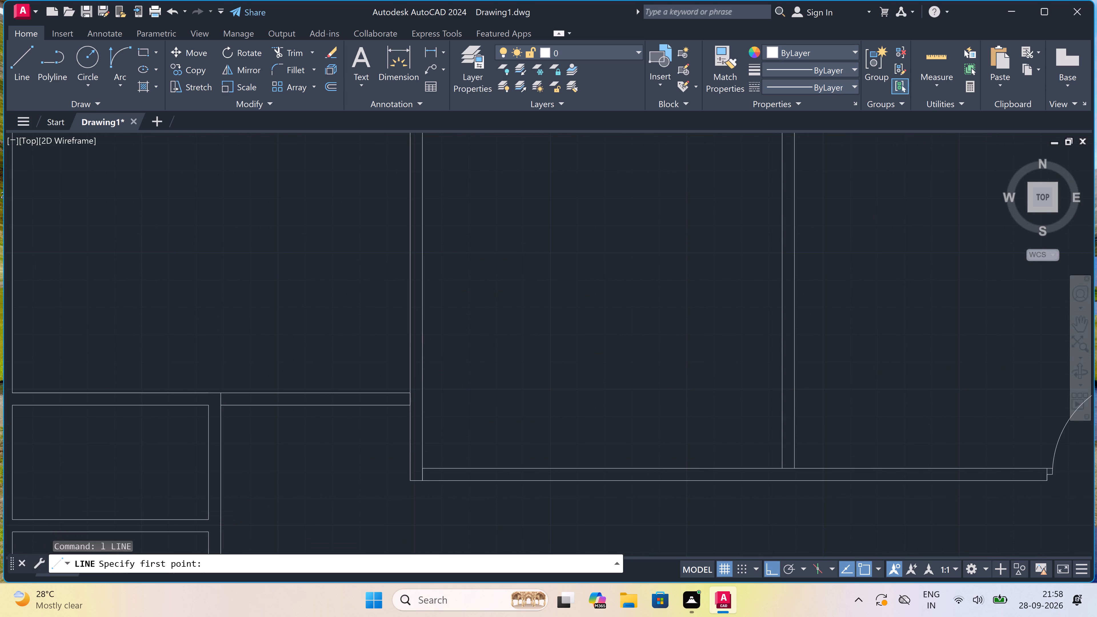
pyautogui.click(428, 484)
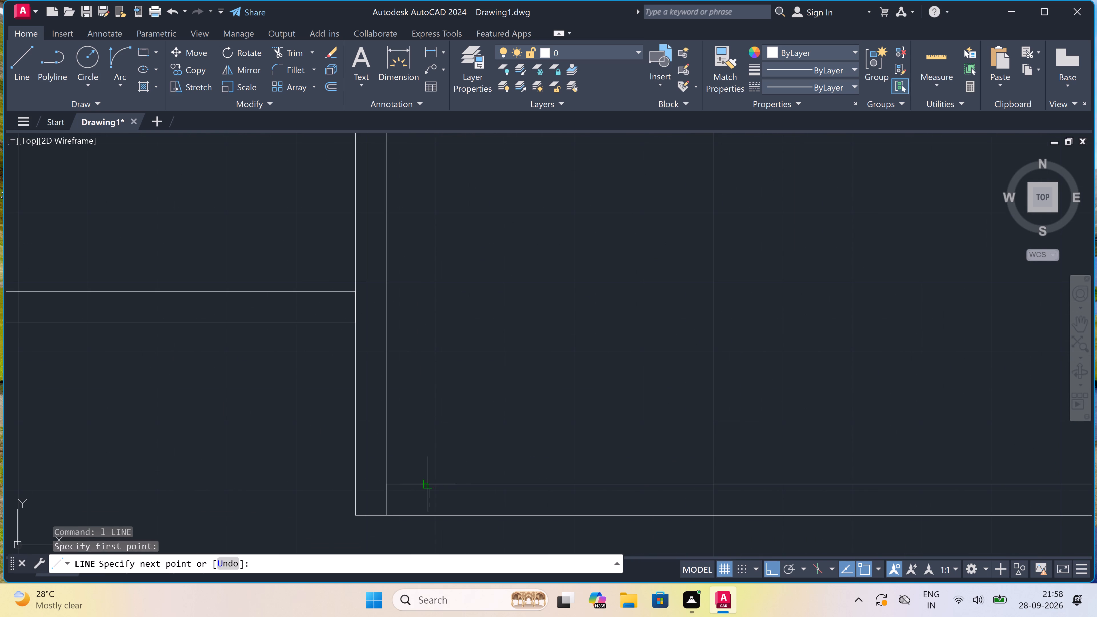
pyautogui.click(430, 510)
pyautogui.doubleClick(428, 504)
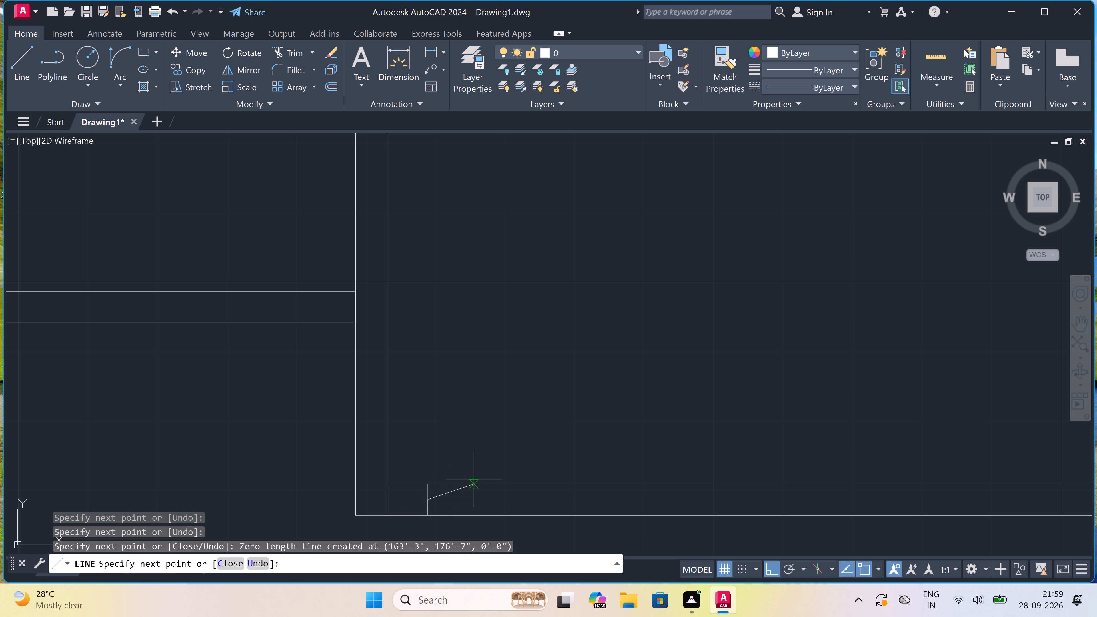
pyautogui.write('2"')
pyautogui.press('space')
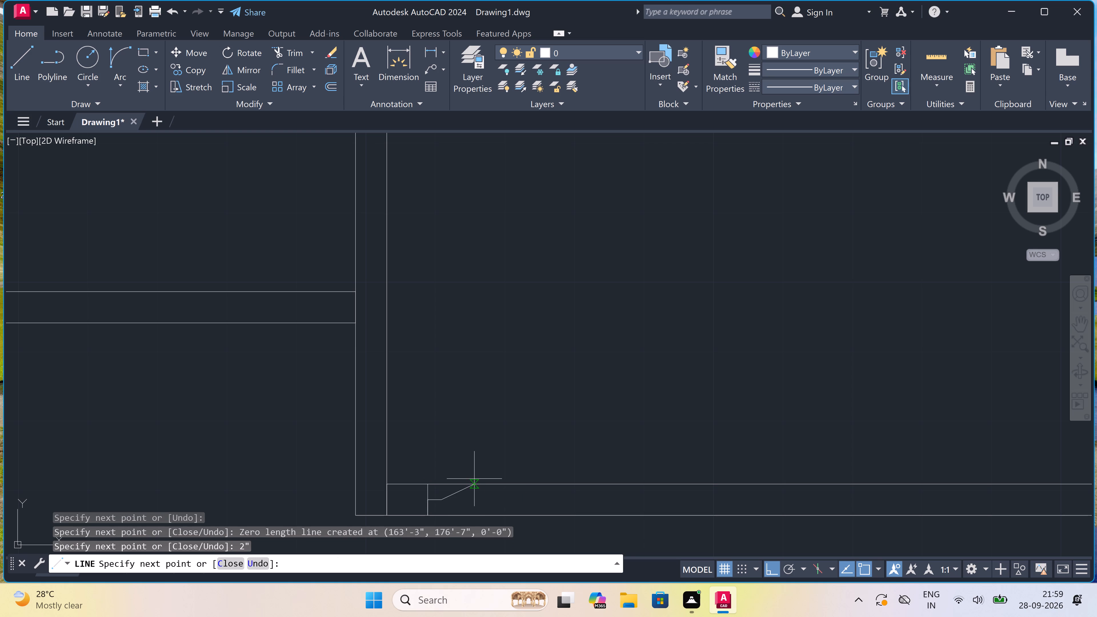
pyautogui.write("3'")
pyautogui.press('space')
pyautogui.press('Escape')
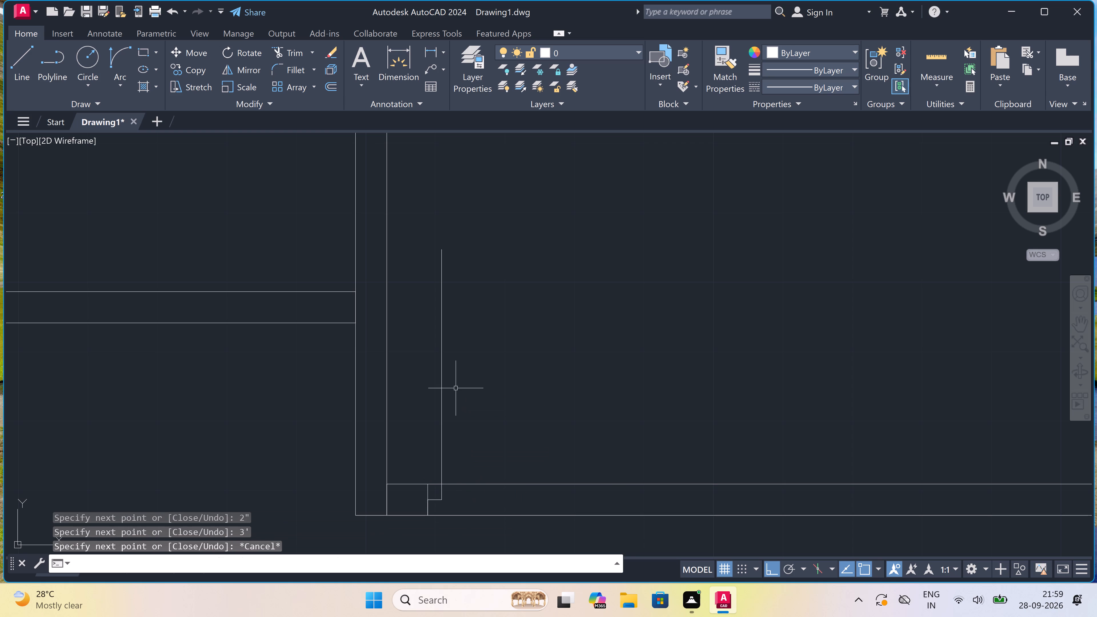
# Draw the left door's opposite jamb line across the bottom wall, with a 2" stop from its midpoint toward the opening.
pyautogui.press('space')
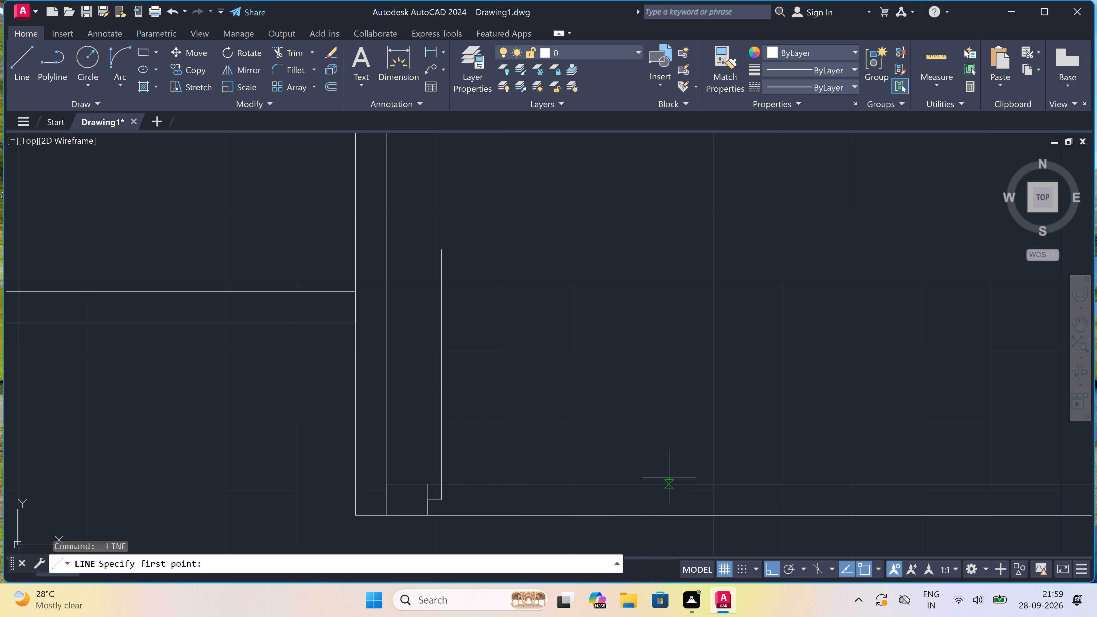
pyautogui.click(679, 480)
pyautogui.click(676, 514)
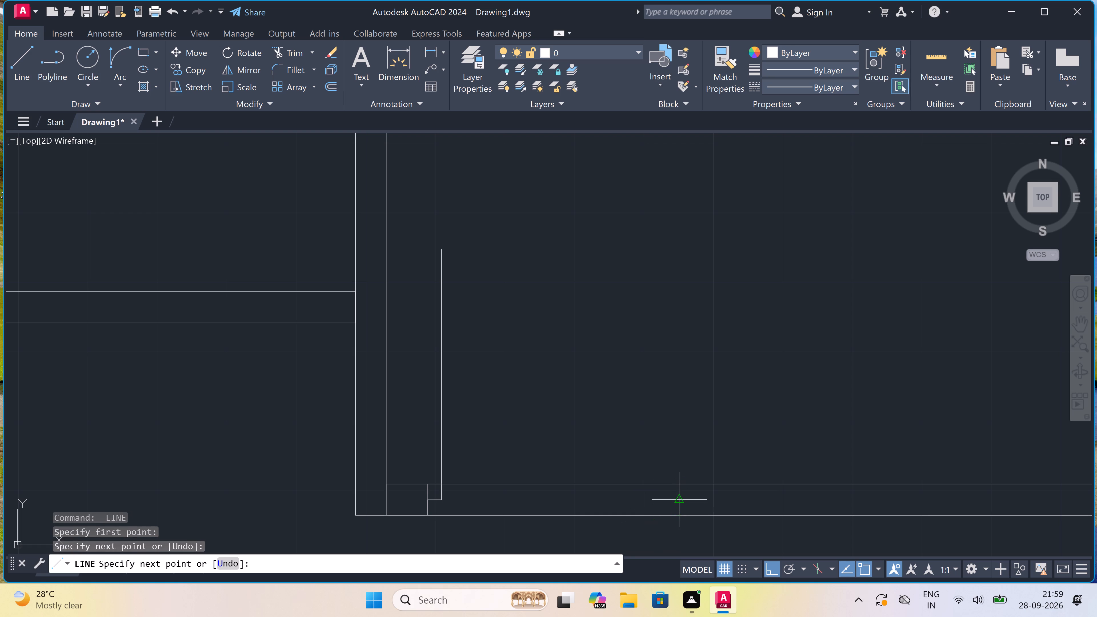
pyautogui.click(676, 501)
pyautogui.write('2"')
pyautogui.press('space')
pyautogui.press('Escape')
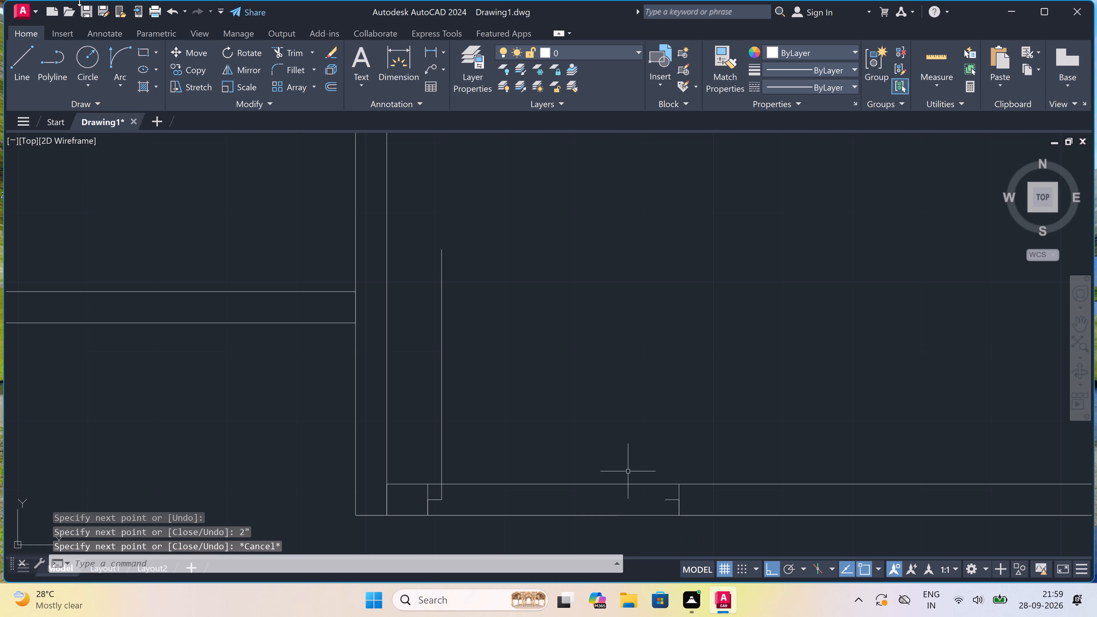
# Draw the left door's swing as a Start, End, Direction arc from the leaf's top to the right stop's end, starting horizontally.
pyautogui.click(123, 62)
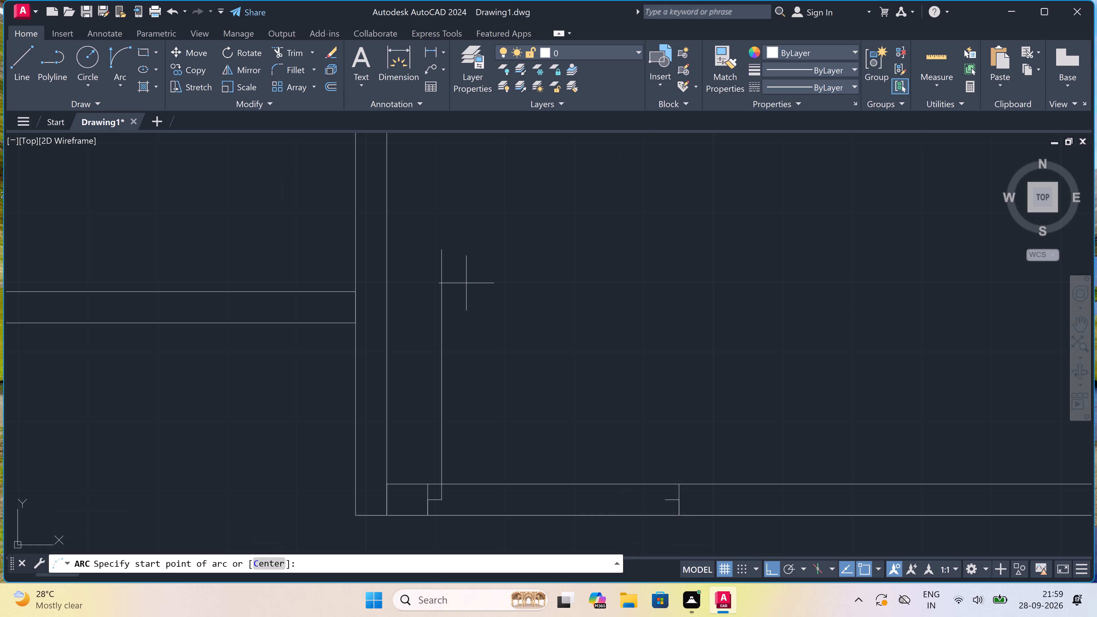
pyautogui.click(443, 251)
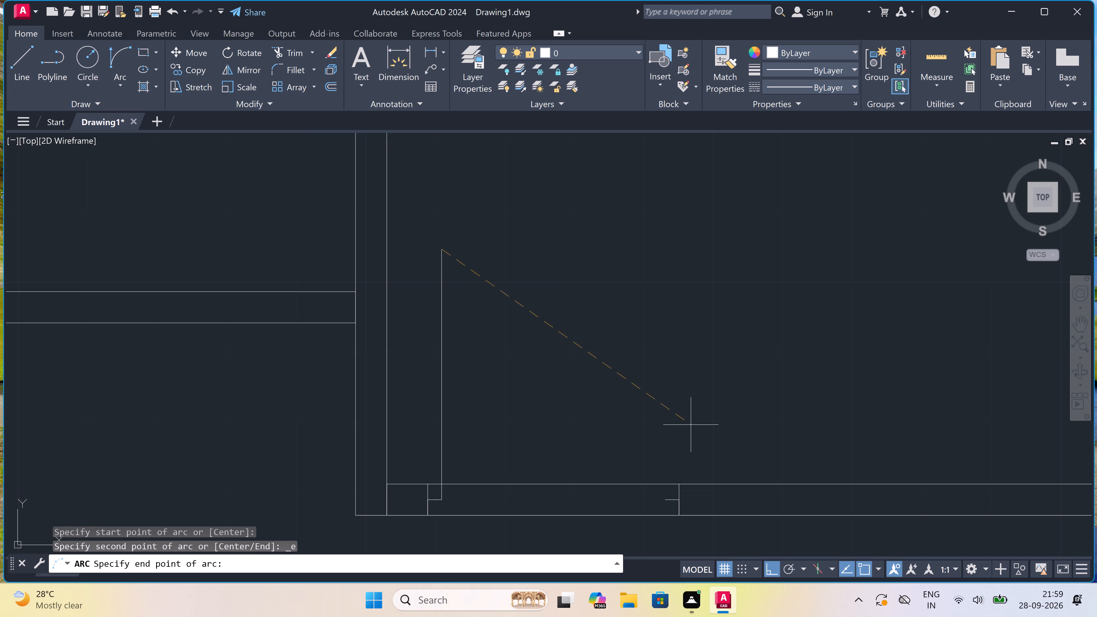
pyautogui.click(663, 498)
pyautogui.click(730, 384)
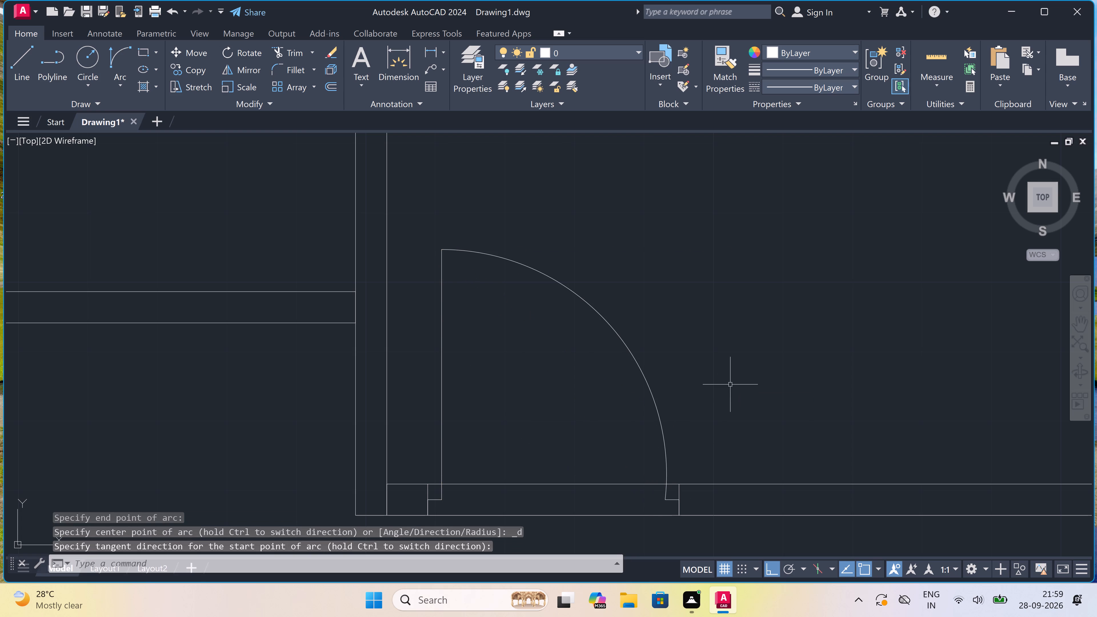
# Trim both bottom wall lines between the jambs of the left door to open the doorway.
pyautogui.press('t')
pyautogui.press('r')
pyautogui.press('space')
pyautogui.scroll(-3, 725, 373)
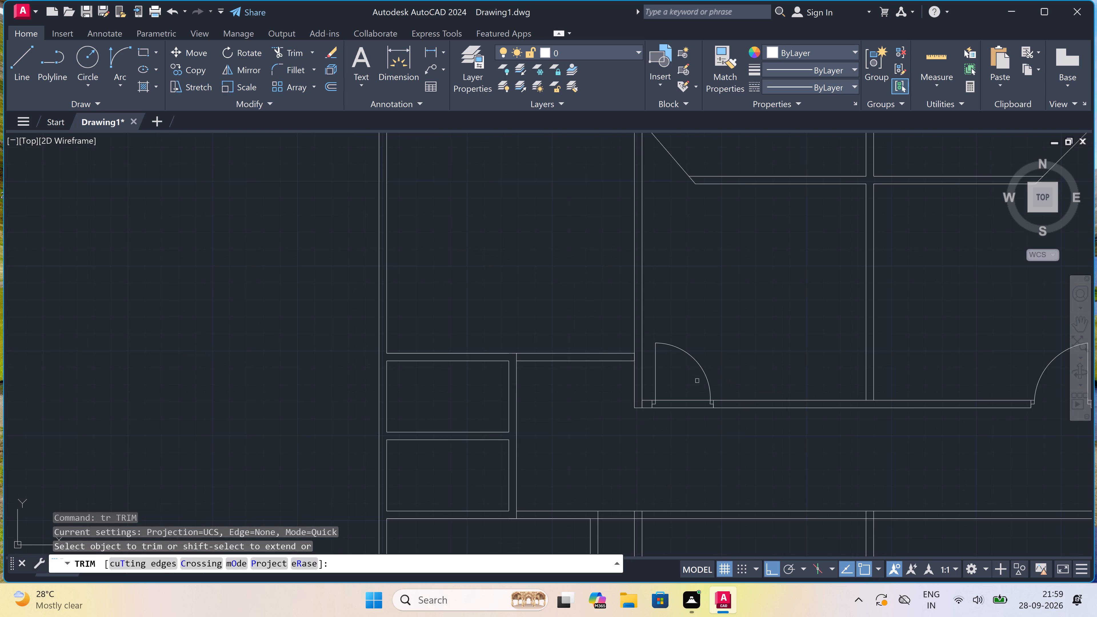
pyautogui.moveTo(692, 384); pyautogui.dragTo(691, 389)
pyautogui.click(688, 461)
# Trim the inner vertical wall line's leftover piece inside the bottom wall at the middle rooms' lower left corner.
pyautogui.scroll(4, 643, 400)
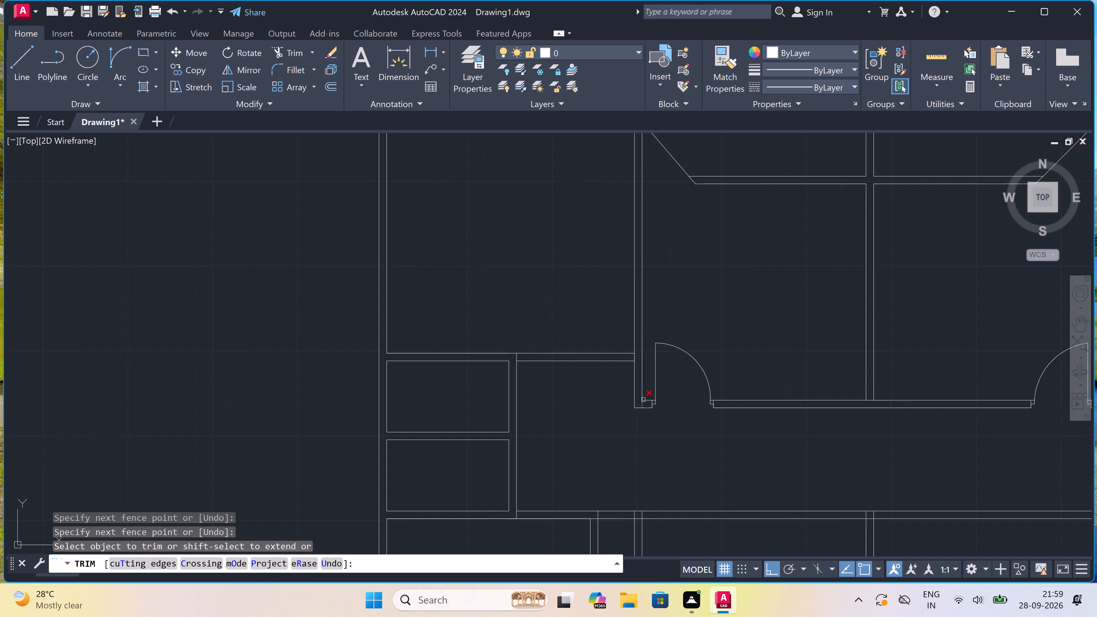
pyautogui.click(622, 429)
pyautogui.moveTo(636, 428); pyautogui.dragTo(633, 431)
# Trim the vertical line pieces crossing the horizontal wall left of the middle rooms, opening its junctions with both vertical walls.
pyautogui.scroll(-2, 620, 438)
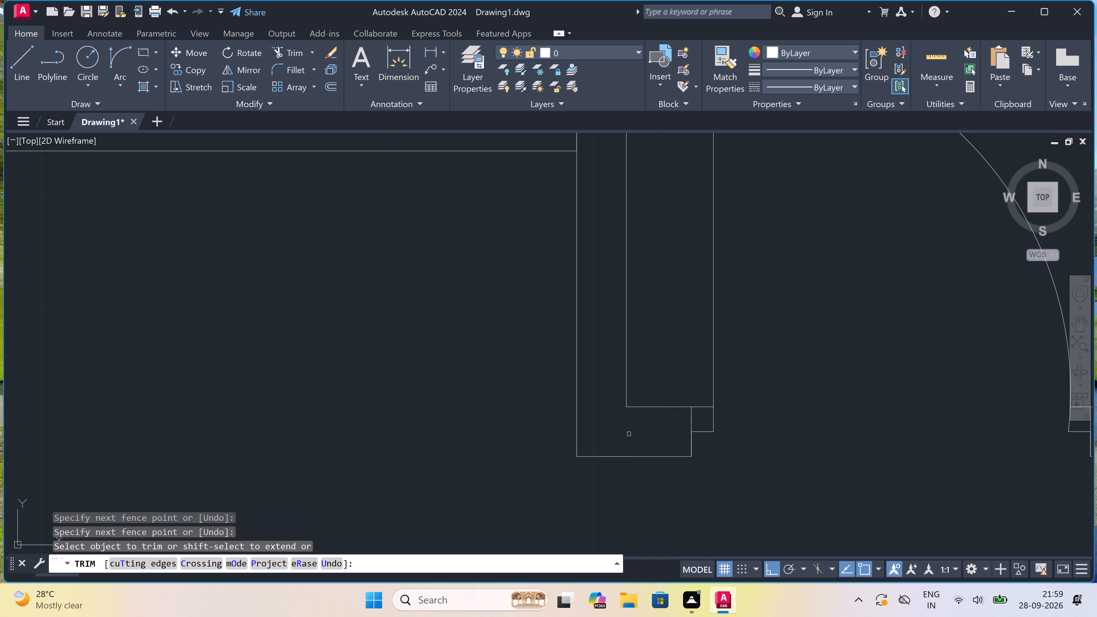
pyautogui.scroll(-2, 623, 437)
pyautogui.scroll(1, 603, 378)
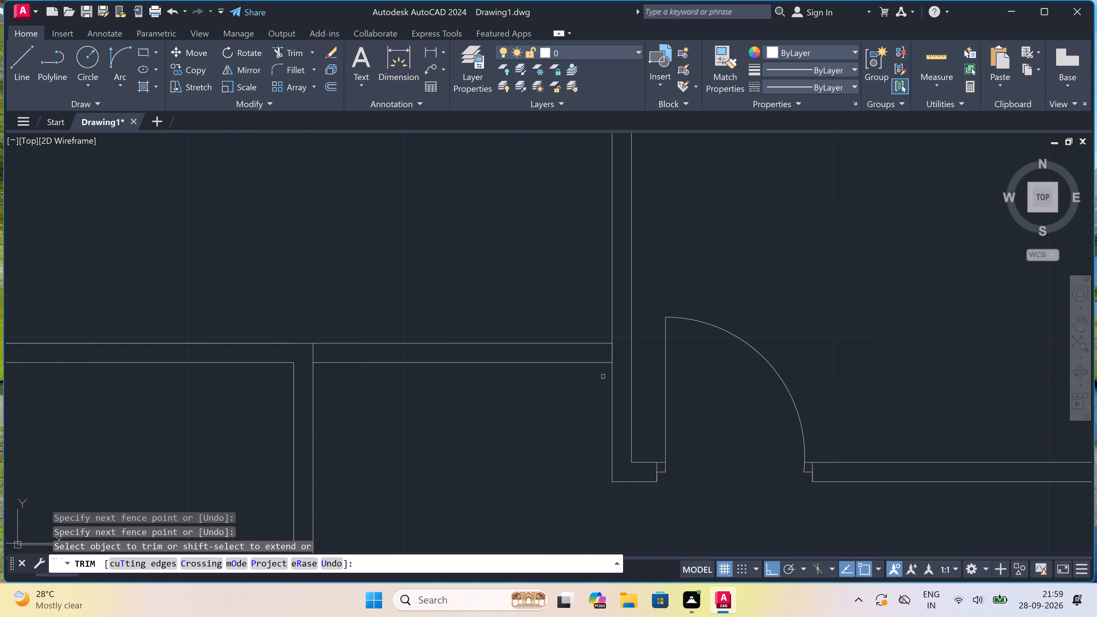
pyautogui.scroll(1, 605, 365)
pyautogui.moveTo(631, 342); pyautogui.dragTo(627, 340)
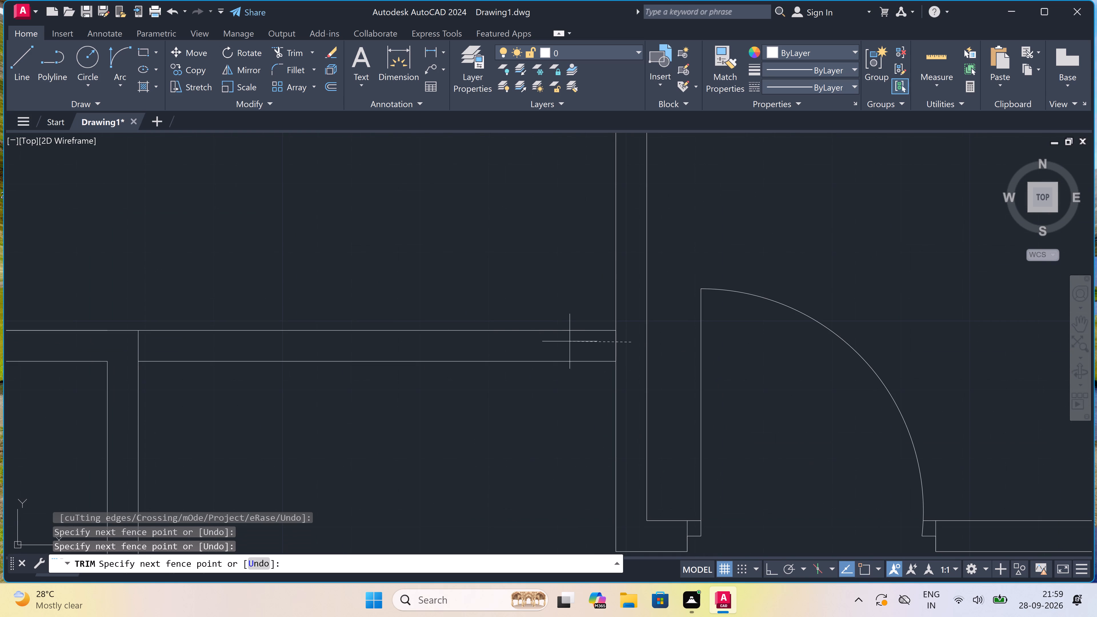
pyautogui.click(99, 346)
pyautogui.press('Escape')
pyautogui.scroll(-2, 418, 400)
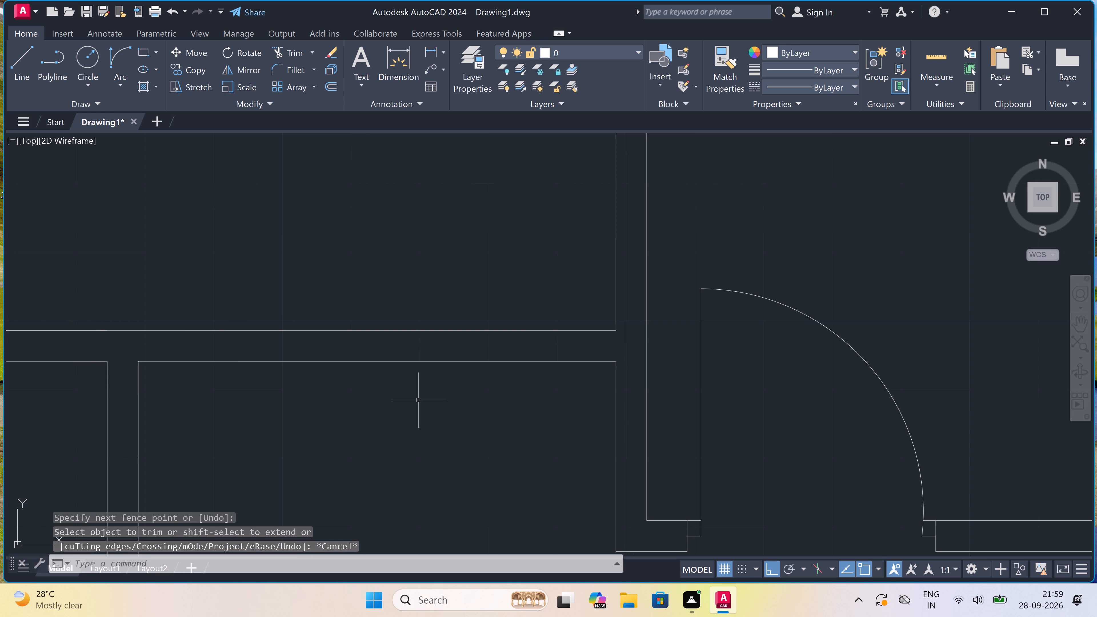
# Draw the right jamb across the top left room's bottom wall, with a 2" stop leftward from its midpoint and a 3' door leaf upward.
pyautogui.scroll(-1, 418, 400)
pyautogui.scroll(2, 406, 392)
pyautogui.press('l')
pyautogui.press('space')
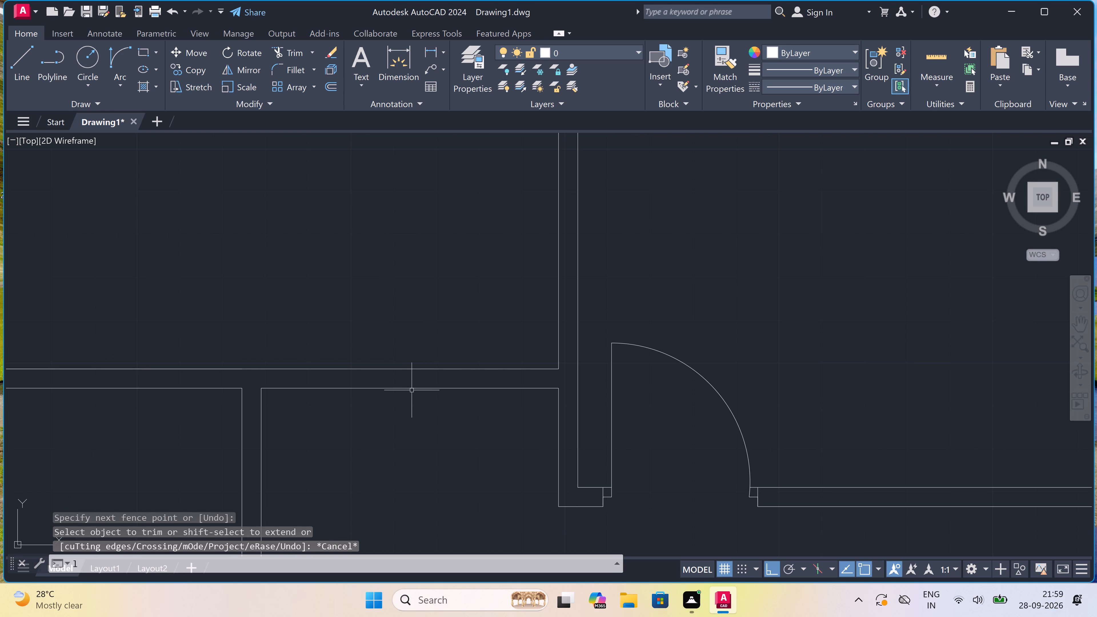
pyautogui.click(533, 365)
pyautogui.click(531, 384)
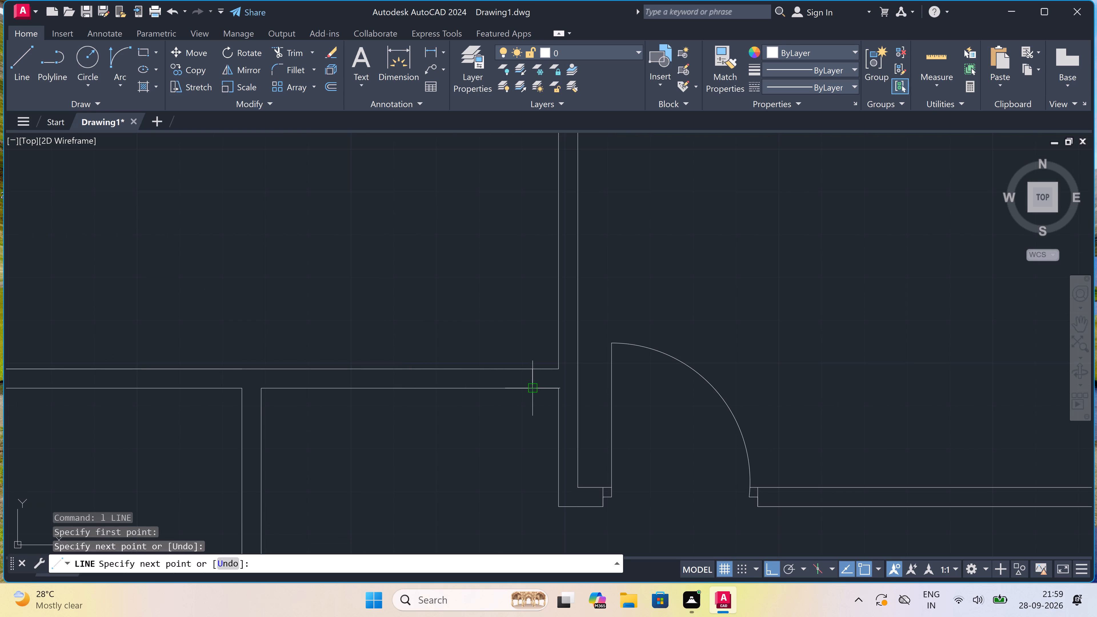
pyautogui.scroll(3, 531, 380)
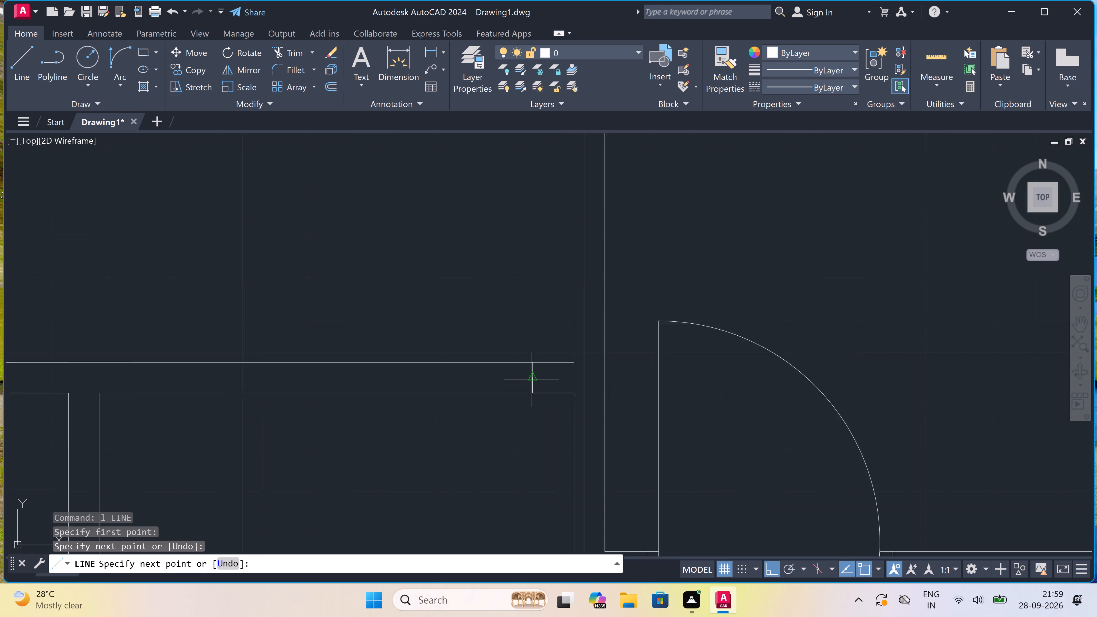
pyautogui.click(530, 374)
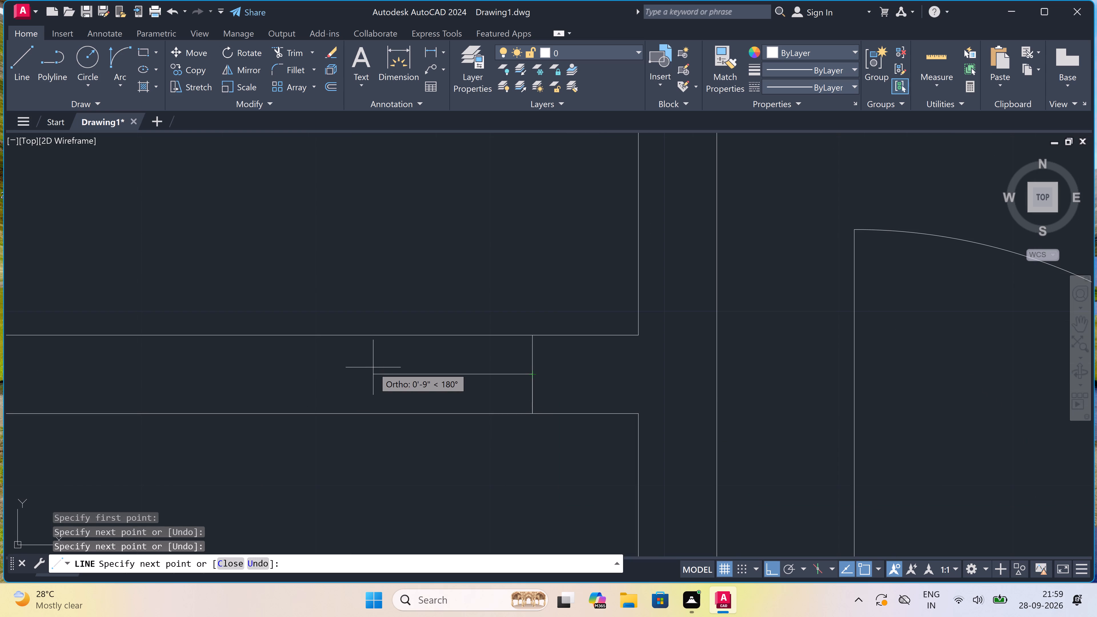
pyautogui.write('2"')
pyautogui.press('space')
pyautogui.write("3'")
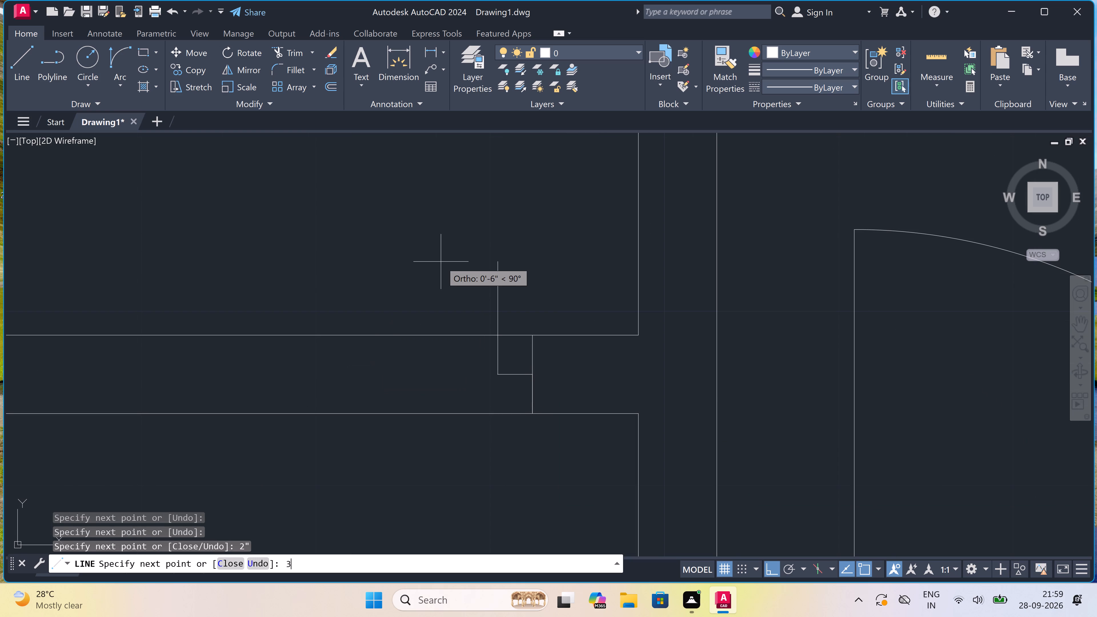
pyautogui.press('space')
pyautogui.press('Escape')
# Draw the left jamb across the same wall, left of the leaf, with a 2" stop rightward from its midpoint.
pyautogui.scroll(-3, 441, 262)
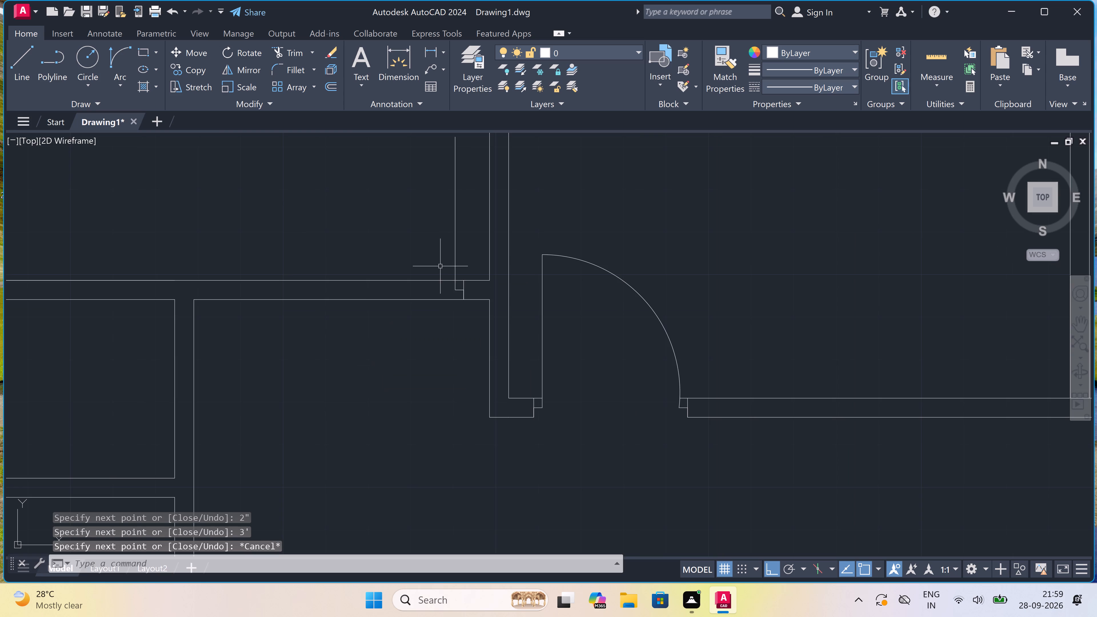
pyautogui.scroll(-4, 405, 313)
pyautogui.scroll(3, 375, 261)
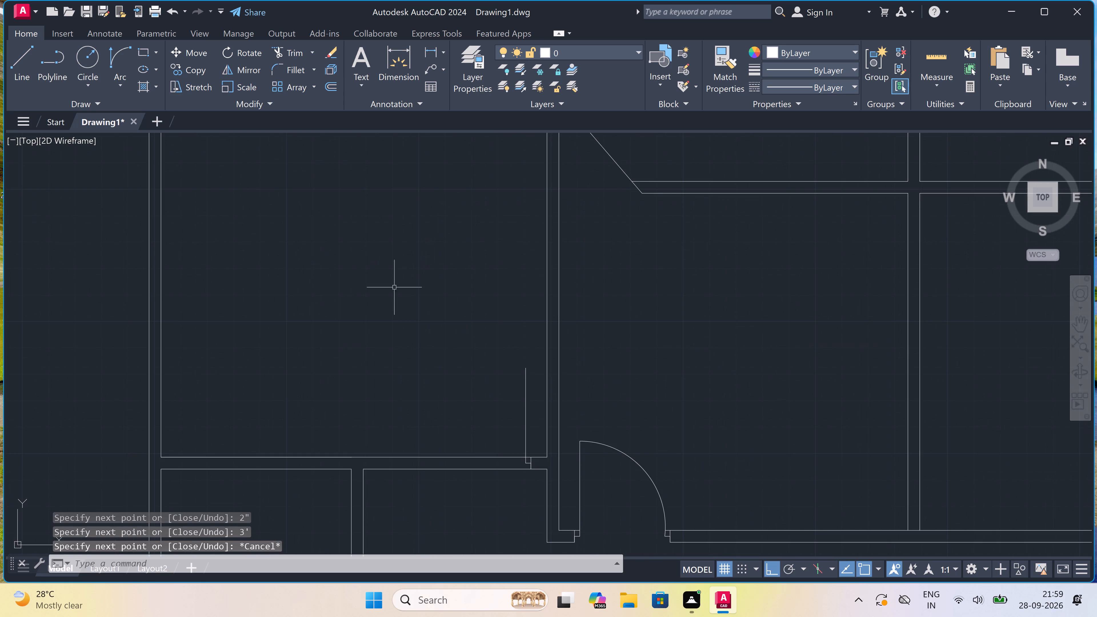
pyautogui.scroll(-2, 394, 287)
pyautogui.scroll(3, 409, 336)
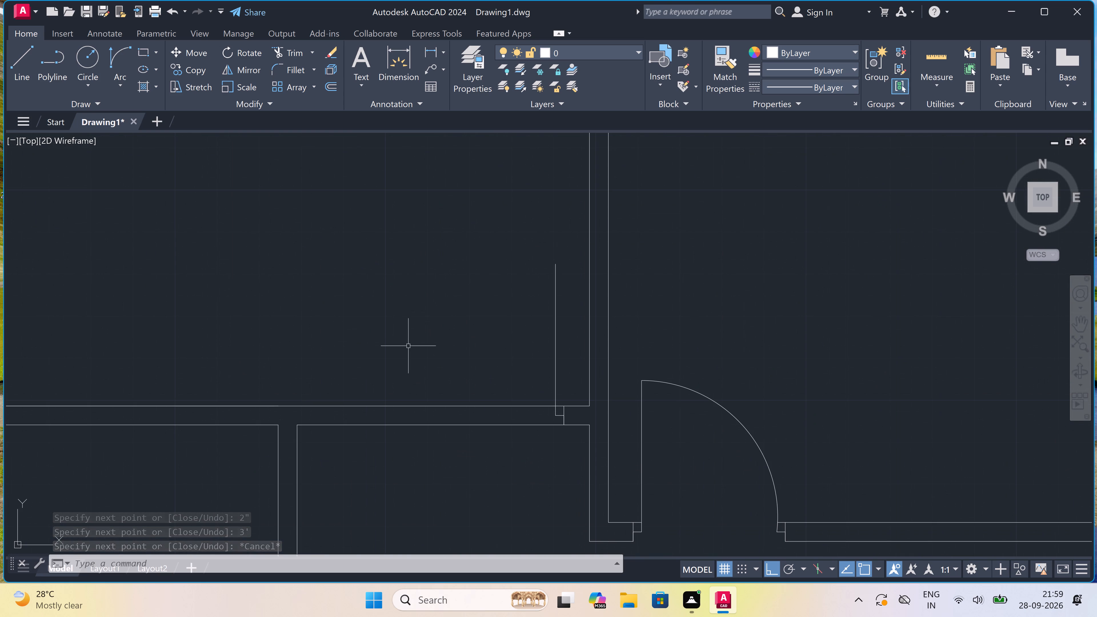
pyautogui.scroll(1, 429, 392)
pyautogui.press('space')
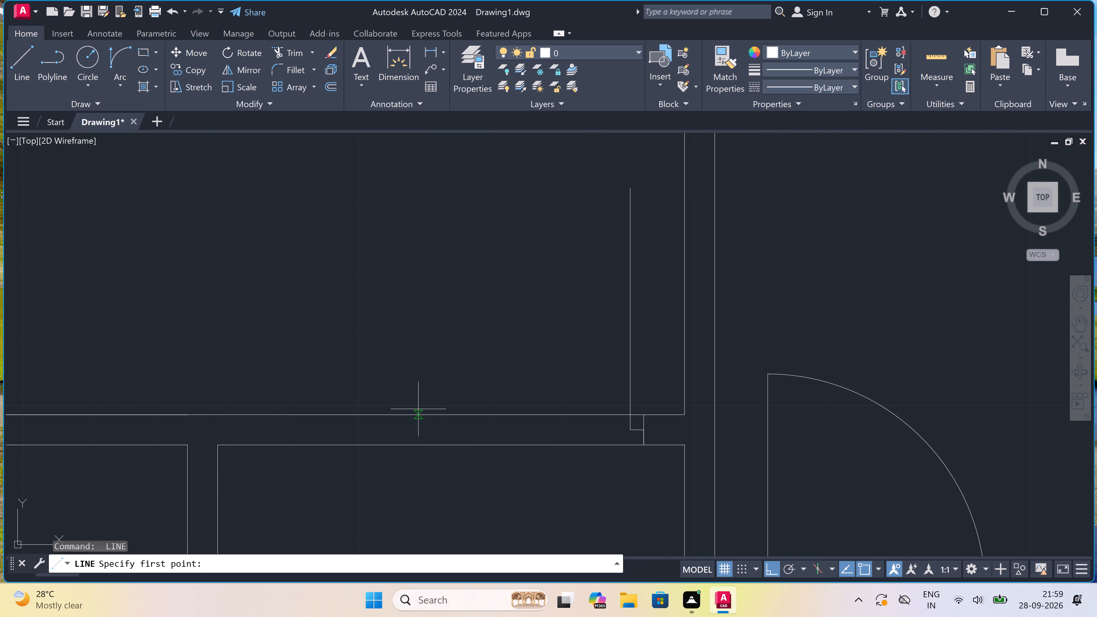
pyautogui.click(418, 414)
pyautogui.click(417, 448)
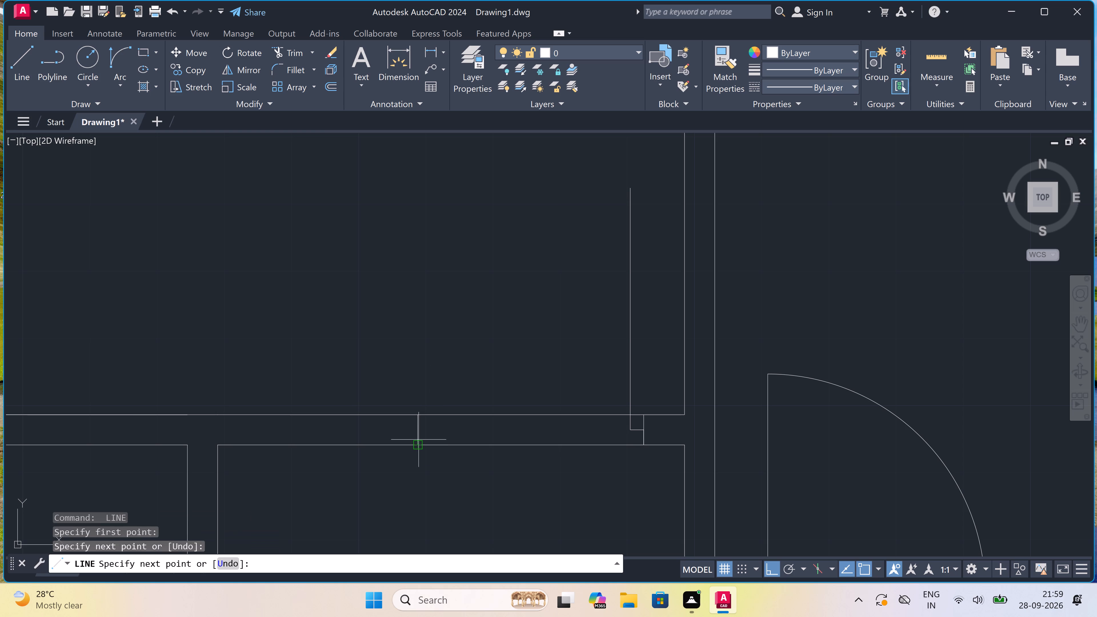
pyautogui.click(416, 429)
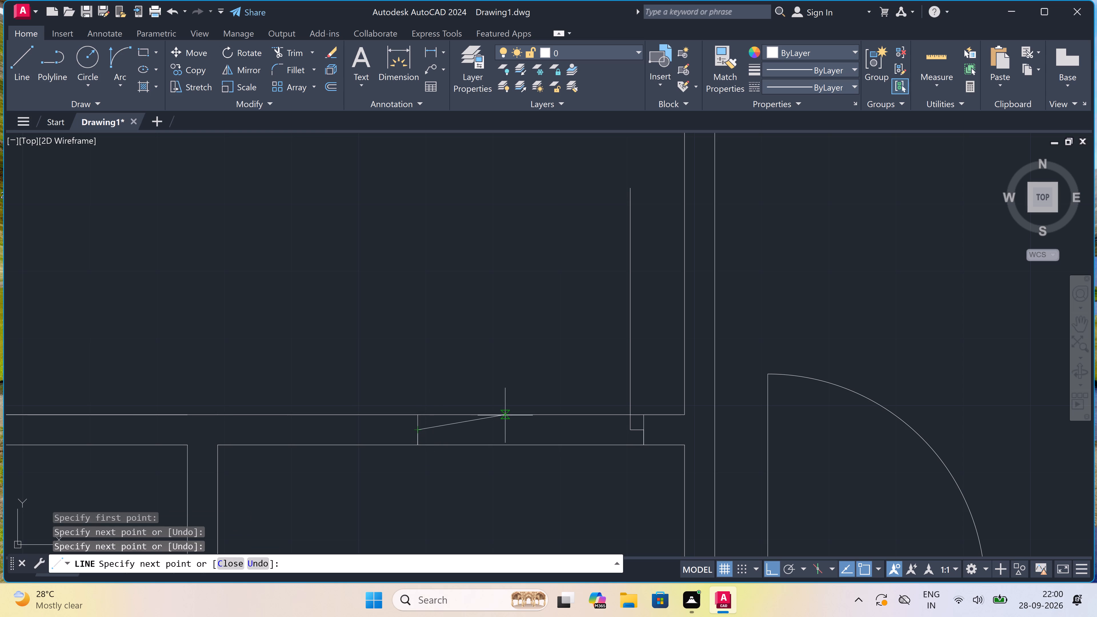
pyautogui.write('2"')
pyautogui.press('space')
pyautogui.press('Escape')
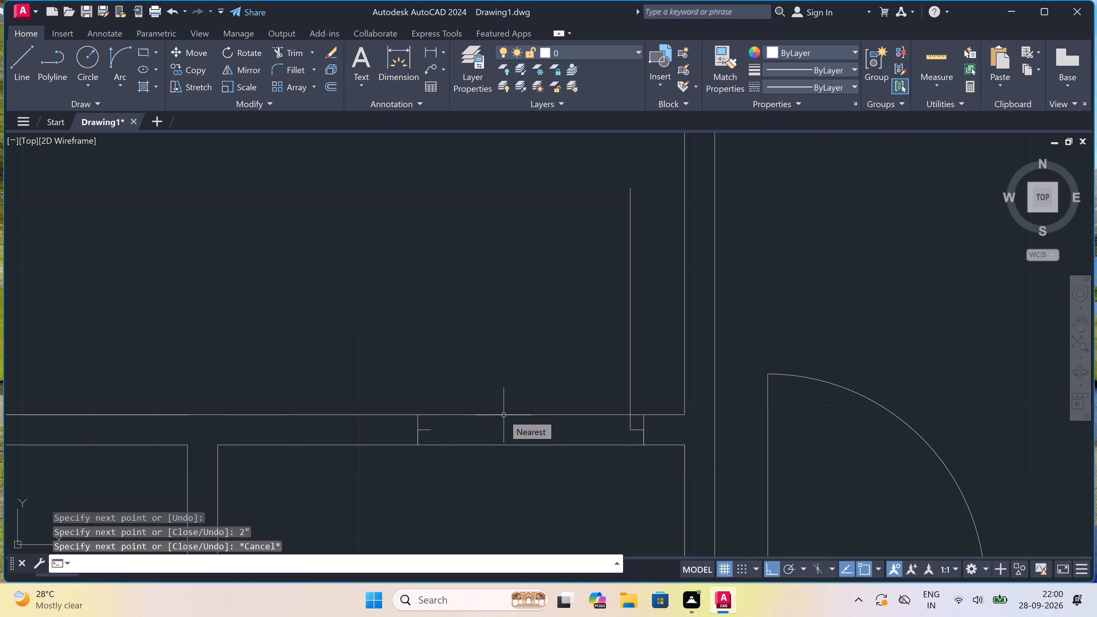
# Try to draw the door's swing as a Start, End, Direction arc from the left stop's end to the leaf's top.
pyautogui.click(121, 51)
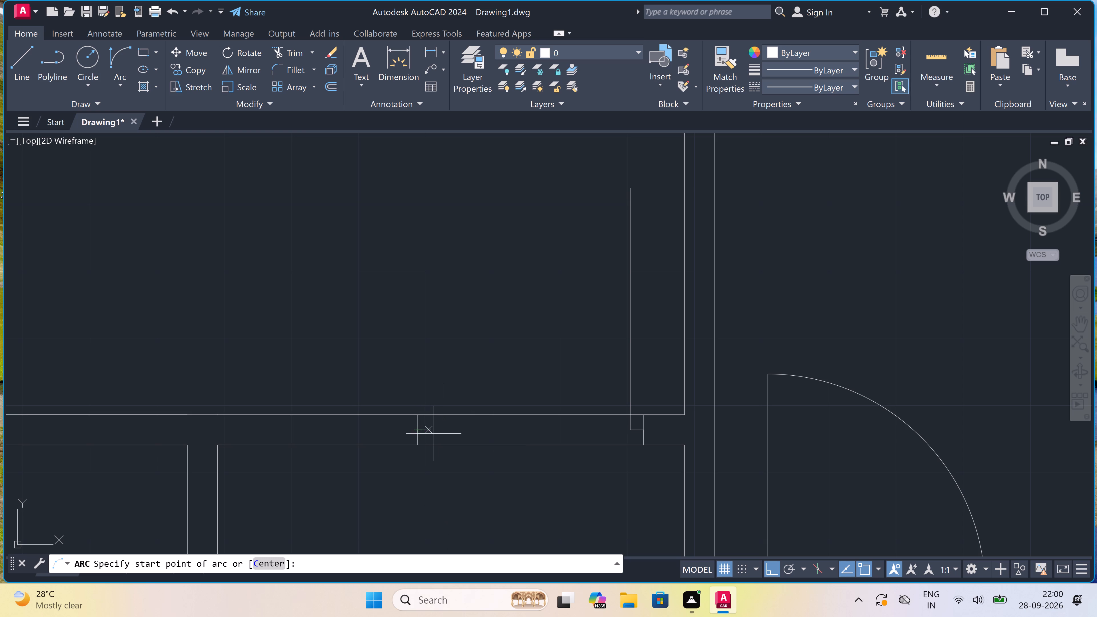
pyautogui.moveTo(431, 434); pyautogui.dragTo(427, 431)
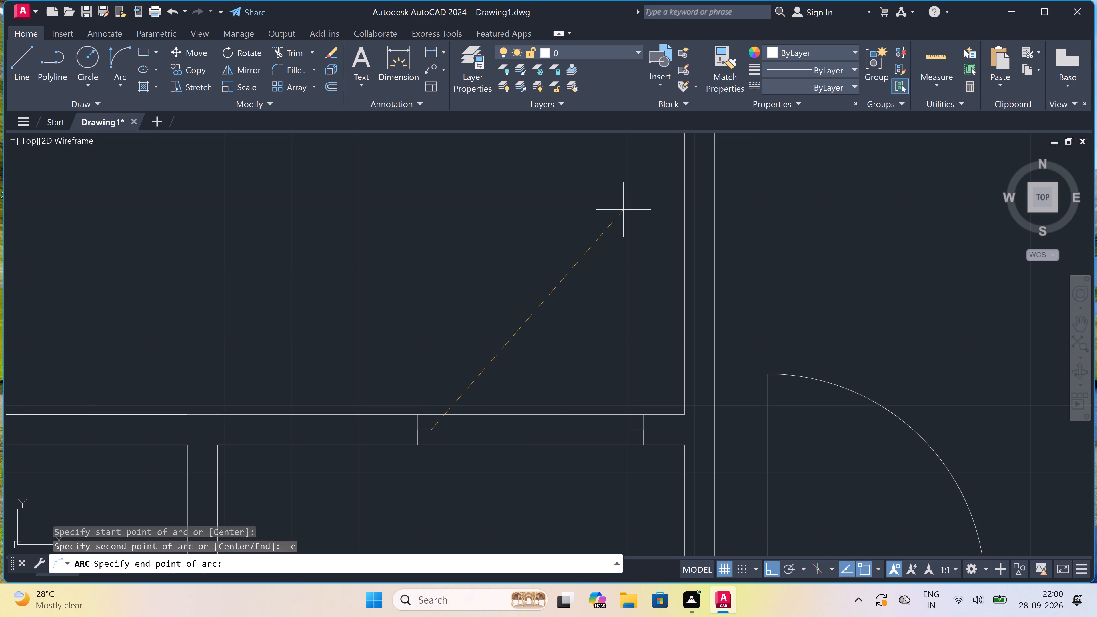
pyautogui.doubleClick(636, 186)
# Draw the door's swing as a three-point arc from the leaf's top through the left stop, ending below the wall.
pyautogui.press('space')
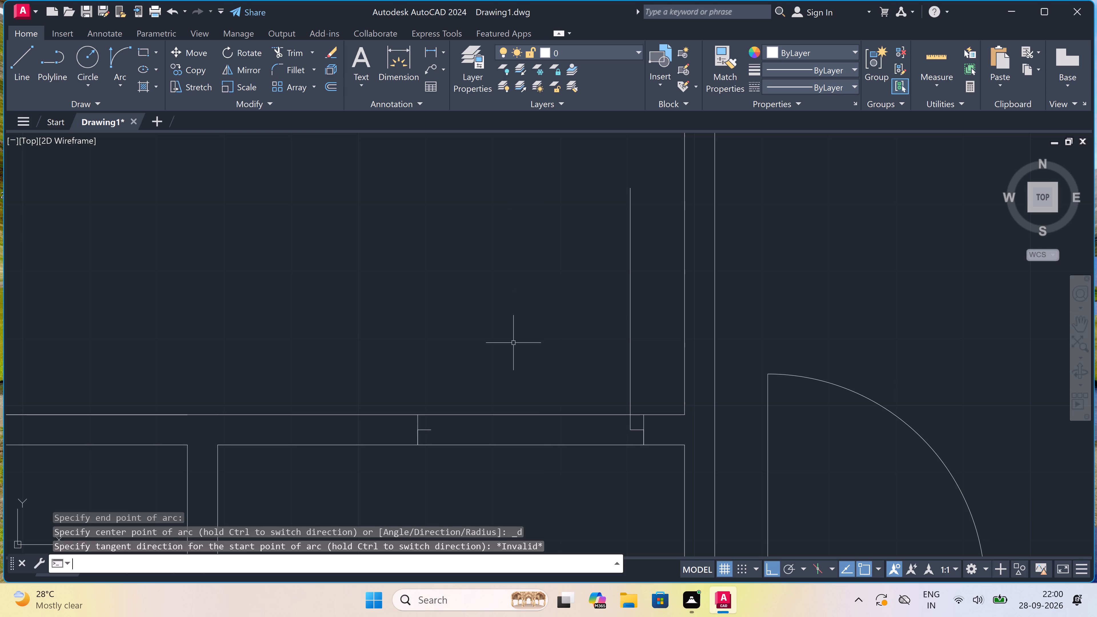
pyautogui.click(628, 188)
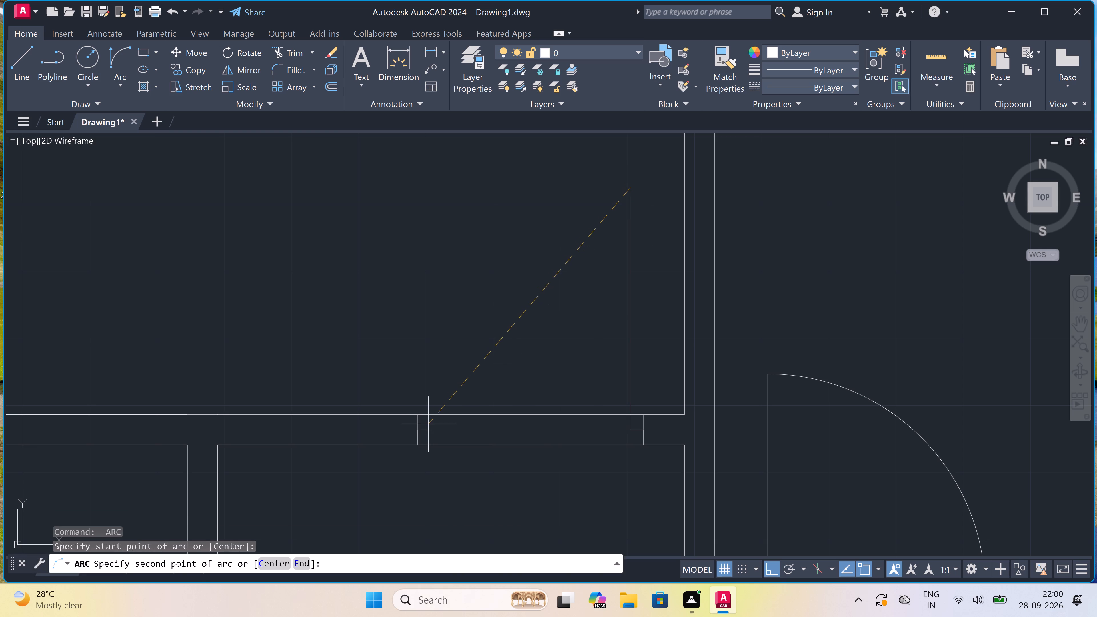
pyautogui.moveTo(430, 428); pyautogui.dragTo(421, 434)
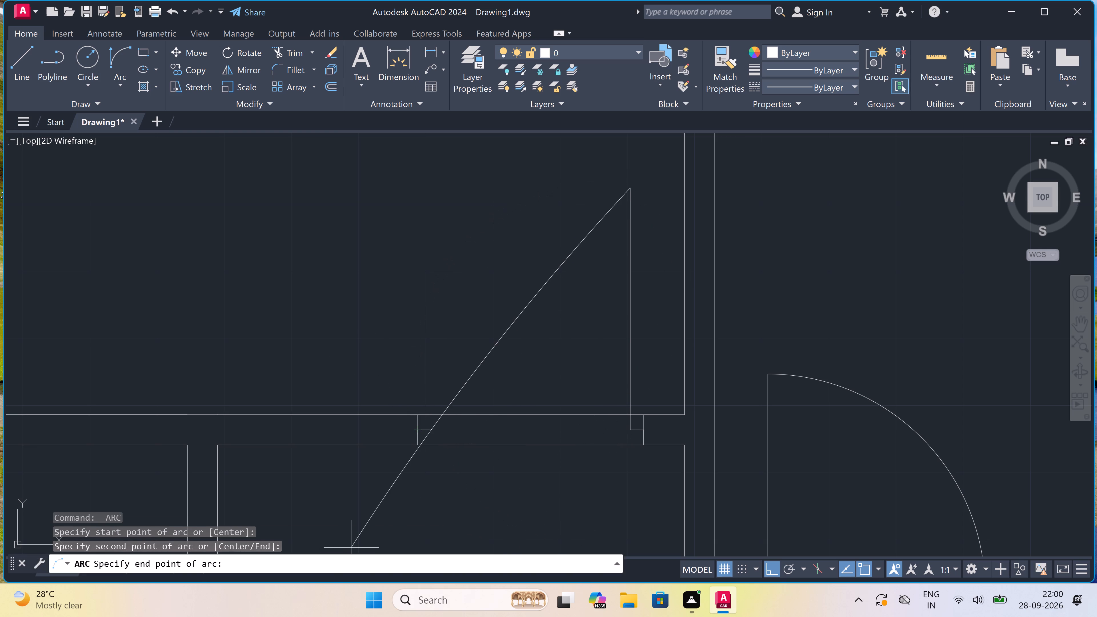
pyautogui.click(473, 512)
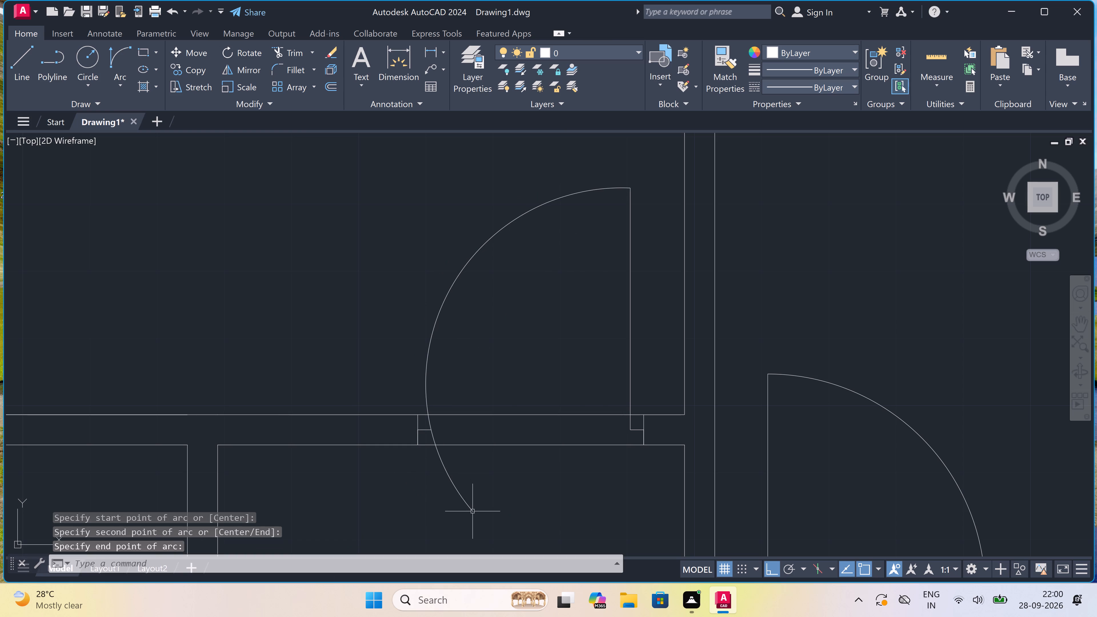
# Trim both wall lines across the top left room's door opening, together with the swing arc's tail below the wall.
pyautogui.write('tr')
pyautogui.press('space')
pyautogui.click(495, 373)
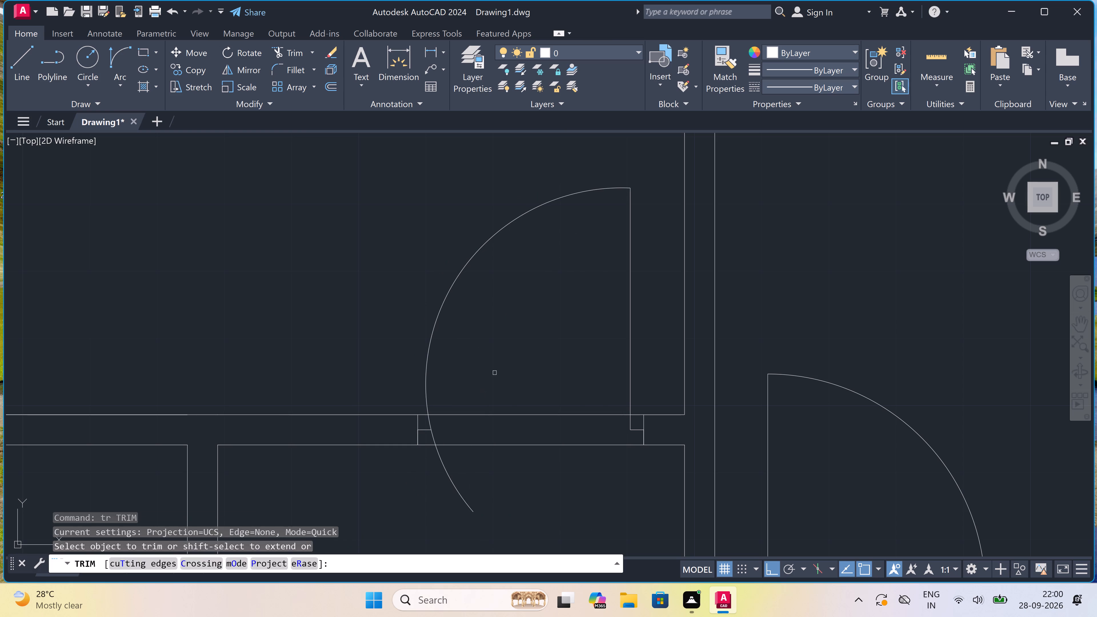
pyautogui.moveTo(392, 523); pyautogui.dragTo(386, 525)
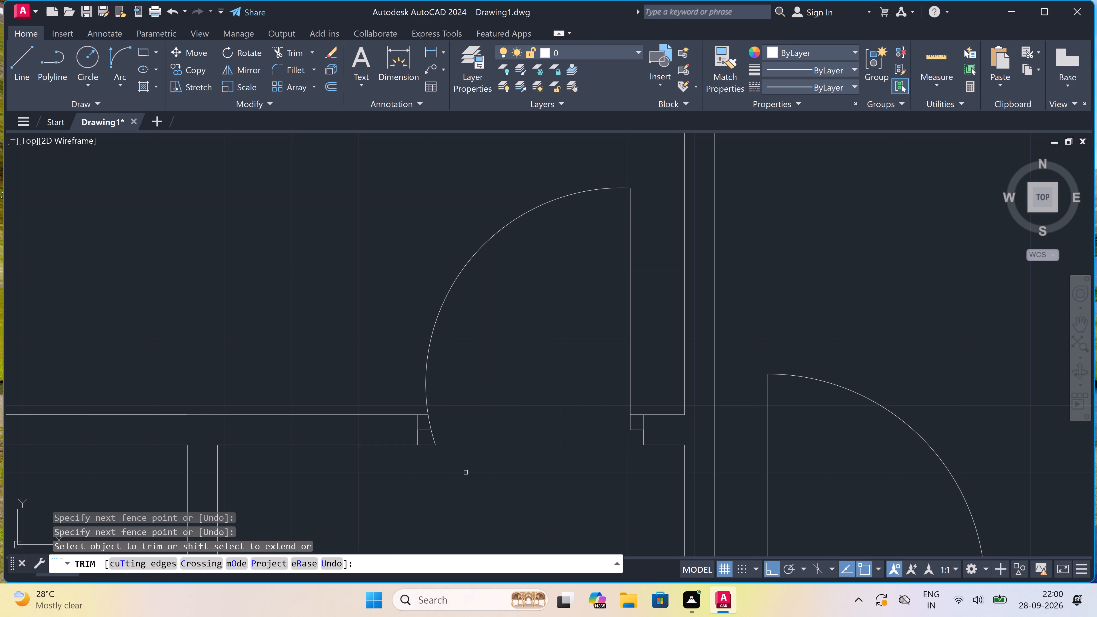
# Trim the swing arc's leftover piece below the left stop of the top left room's door.
pyautogui.scroll(2, 427, 443)
pyautogui.click(427, 443)
pyautogui.click(427, 484)
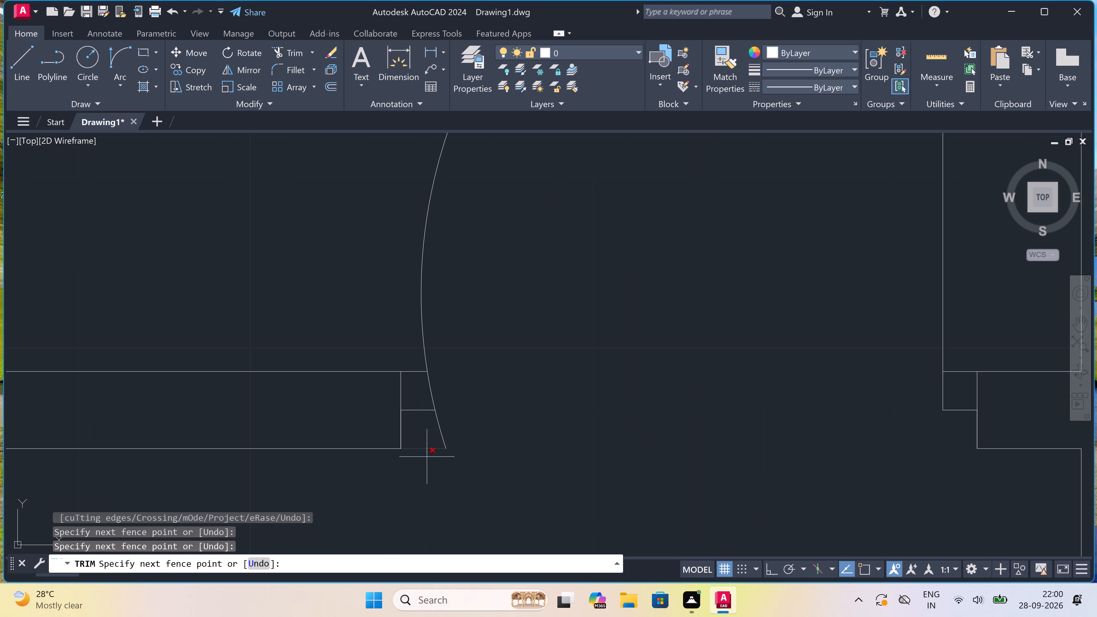
pyautogui.click(431, 454)
pyautogui.click(493, 412)
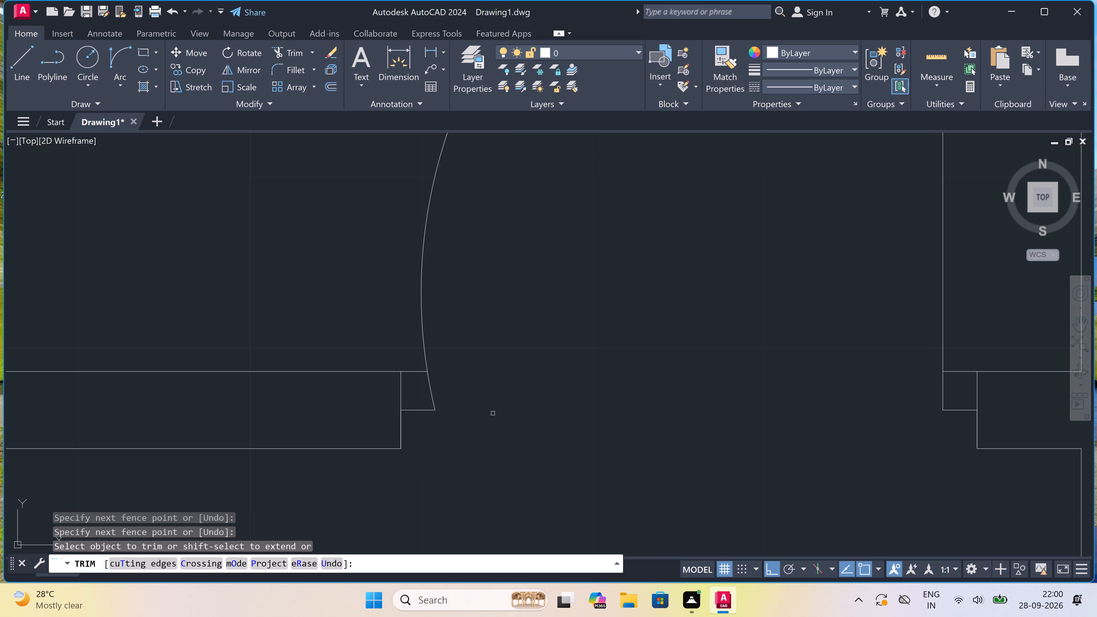
pyautogui.press('Escape')
# Draw the left jamb across the top right room's bottom wall, with a 2" stop rightward from its midpoint and a 3' door leaf upward.
pyautogui.scroll(-7, 502, 416)
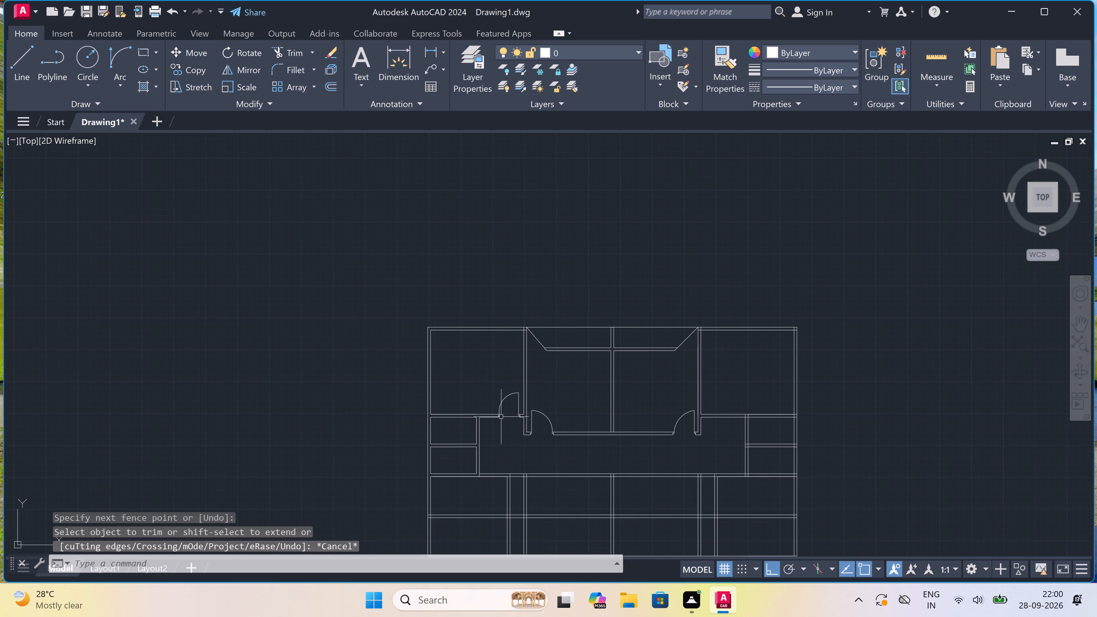
pyautogui.scroll(3, 499, 425)
pyautogui.scroll(-5, 498, 424)
pyautogui.scroll(3, 535, 435)
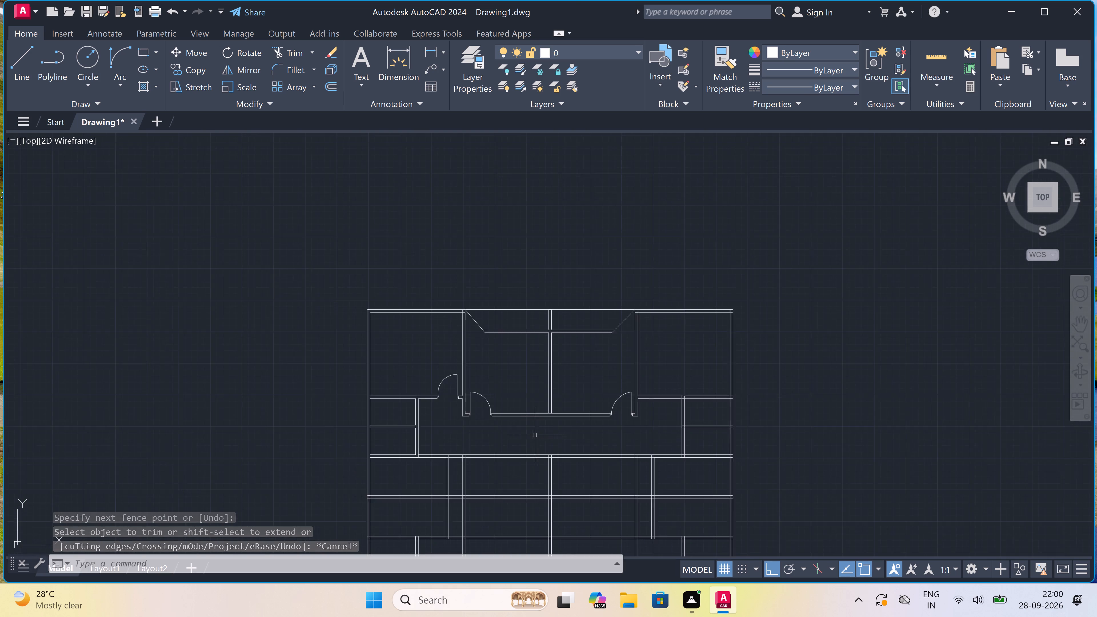
pyautogui.scroll(-3, 592, 427)
pyautogui.scroll(3, 620, 414)
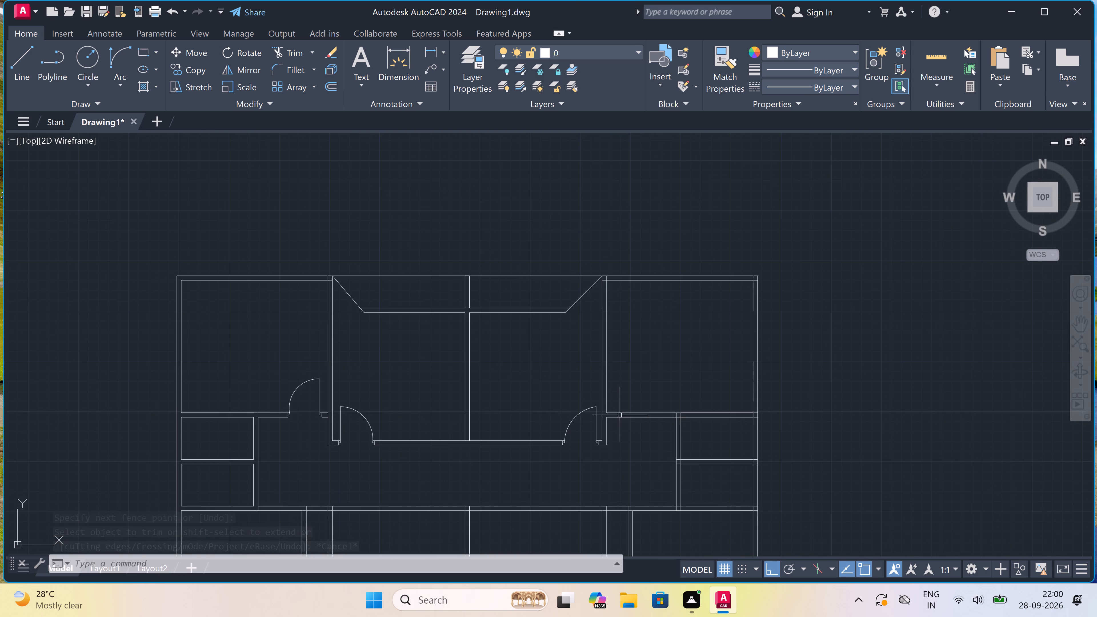
pyautogui.scroll(1, 620, 415)
pyautogui.write('l')
pyautogui.press('space')
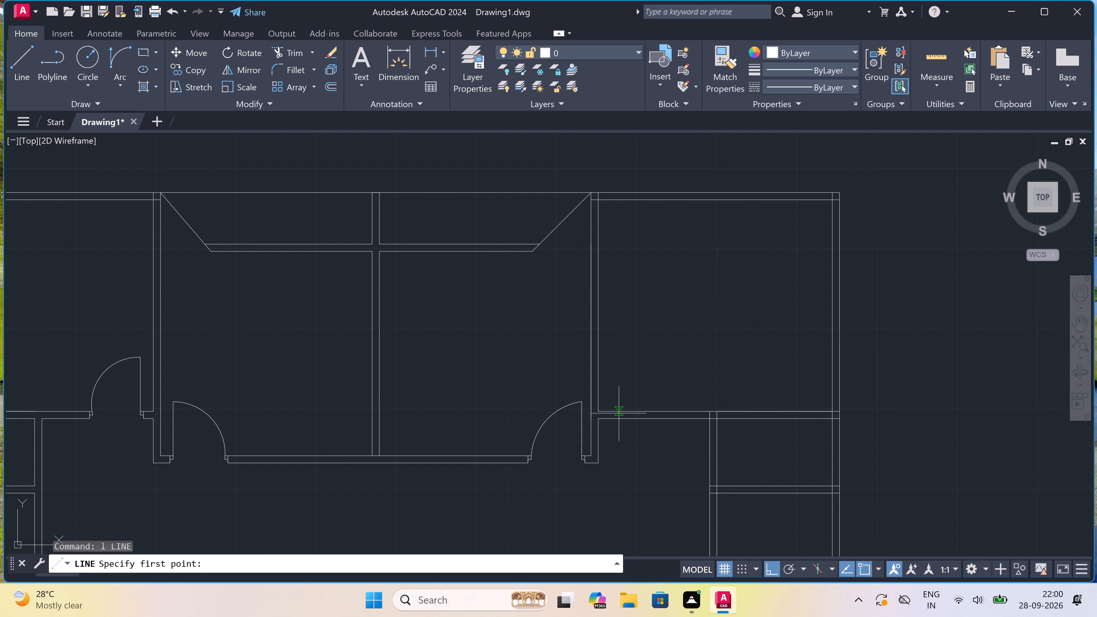
pyautogui.scroll(2, 608, 410)
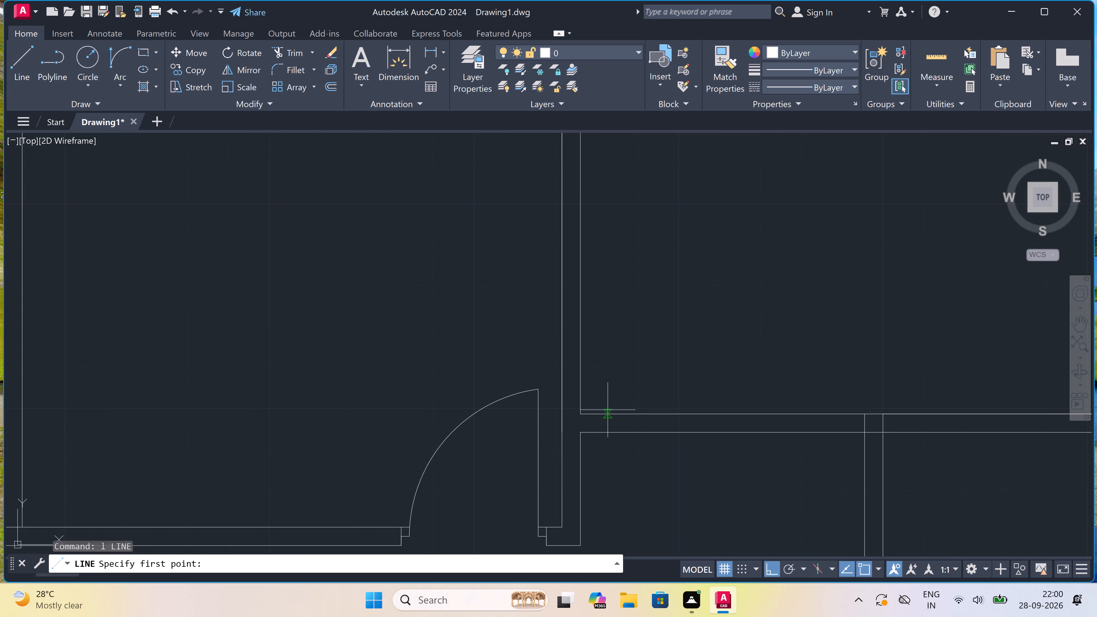
pyautogui.click(608, 412)
pyautogui.click(606, 429)
pyautogui.scroll(2, 605, 426)
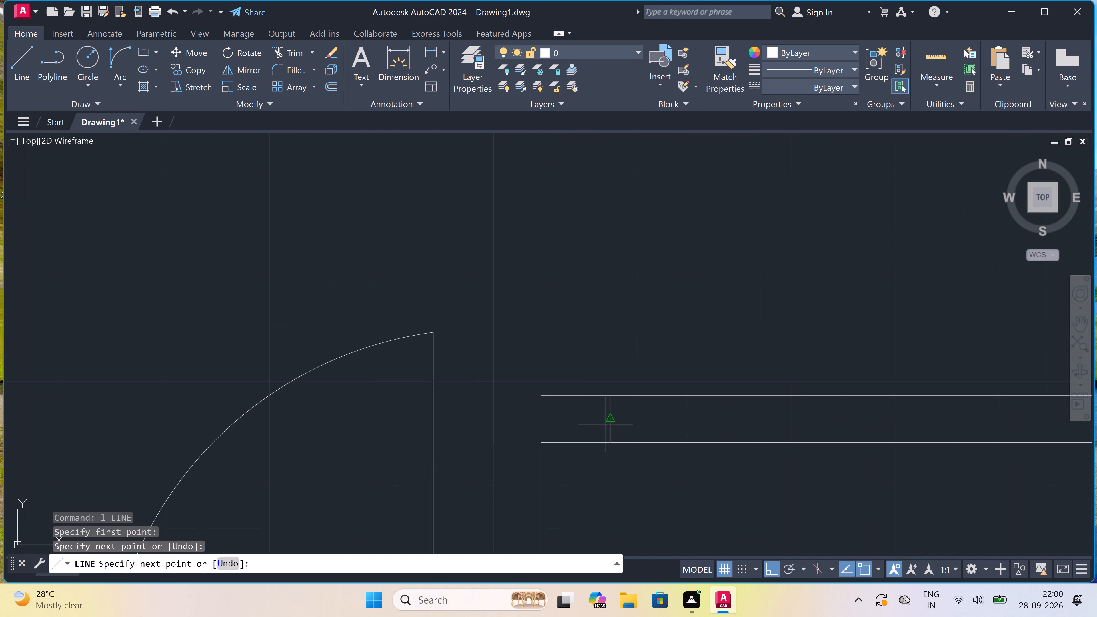
pyautogui.moveTo(602, 426); pyautogui.dragTo(598, 429)
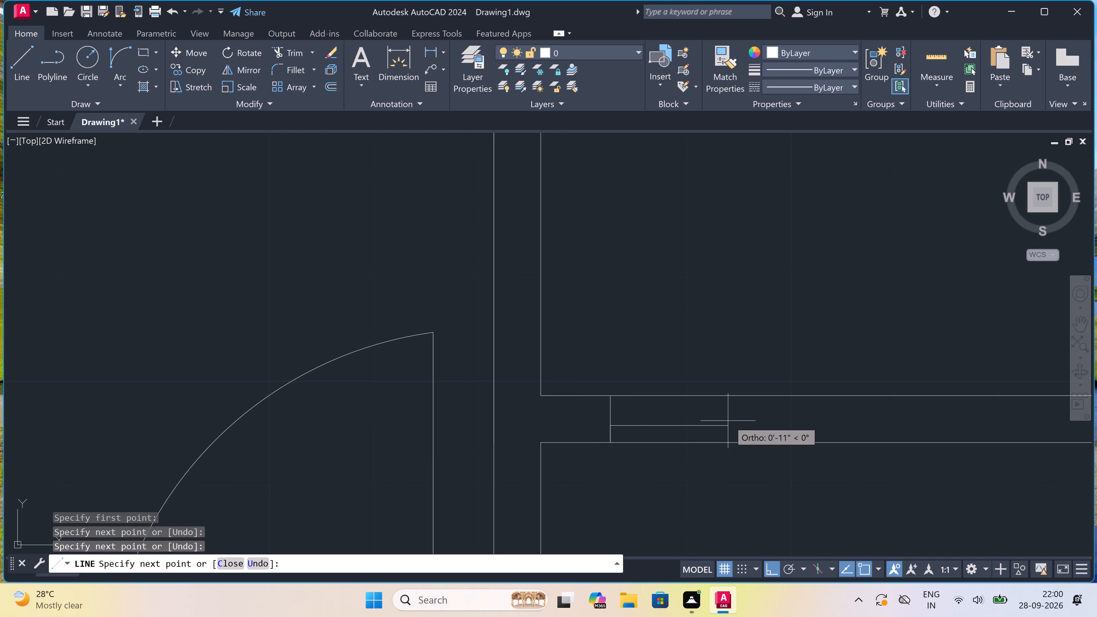
pyautogui.hotkey('ctrl', 'z')
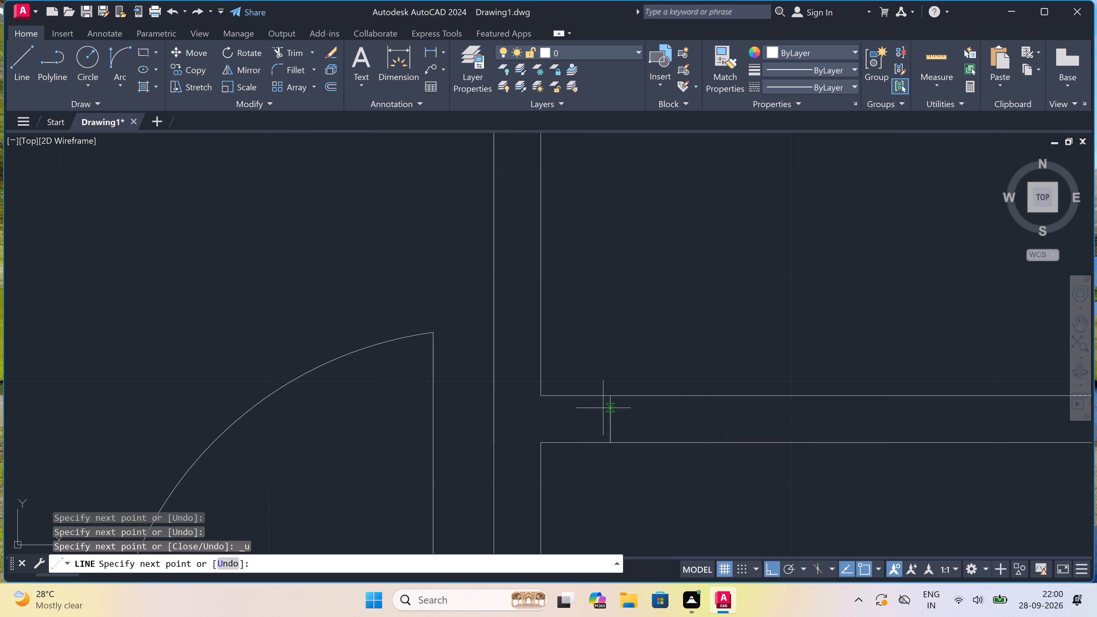
pyautogui.scroll(1, 603, 408)
pyautogui.click(613, 426)
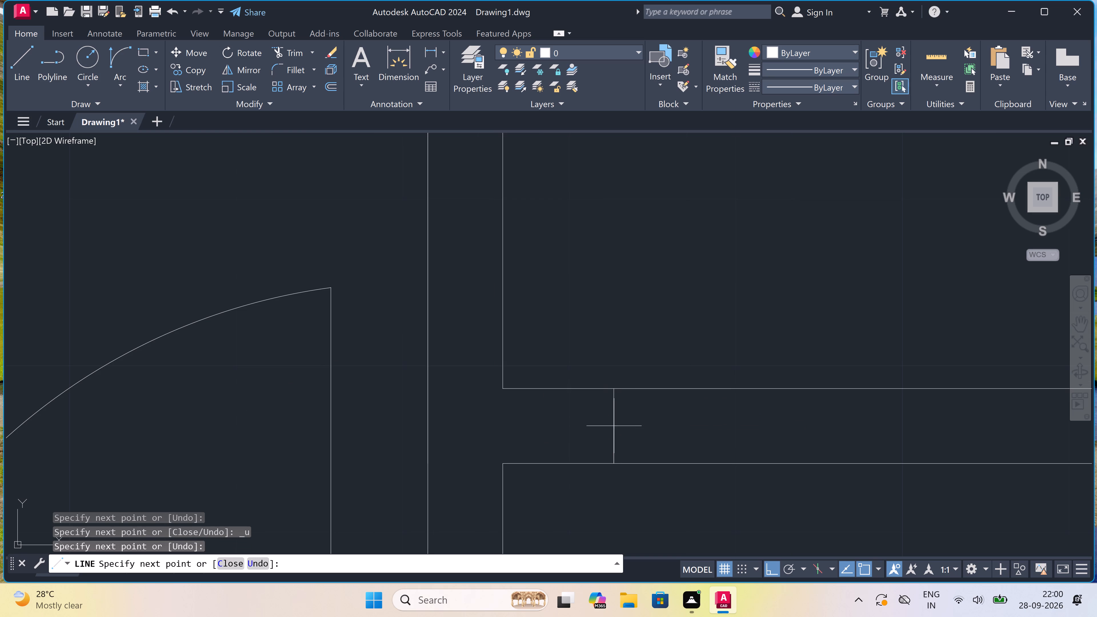
pyautogui.press('2')
pyautogui.write('"')
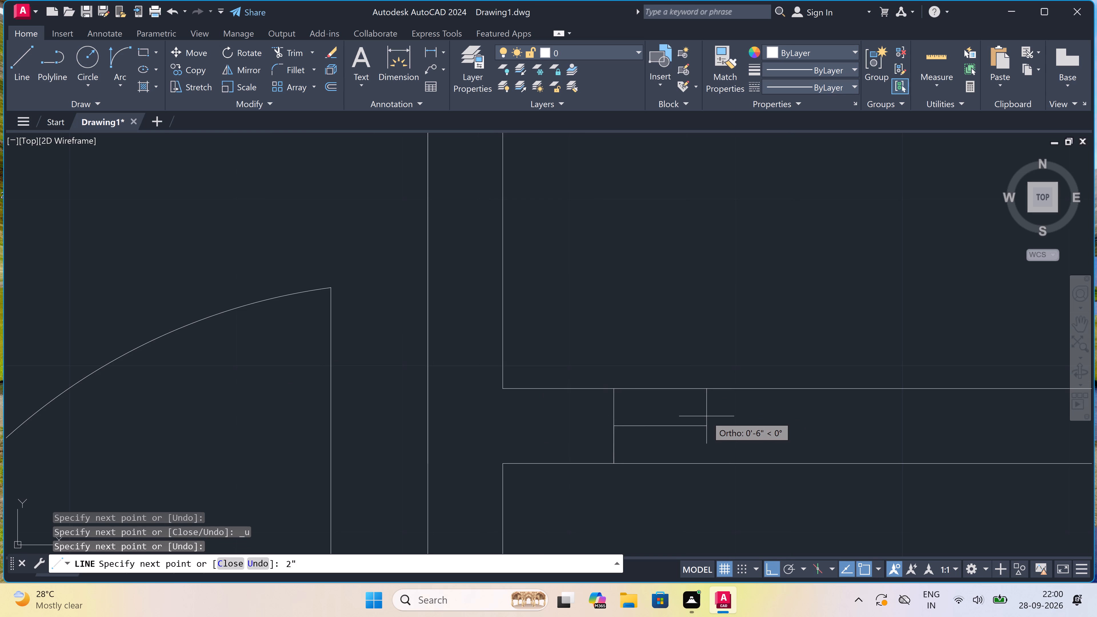
pyautogui.press('space')
pyautogui.write("3'")
pyautogui.press('space')
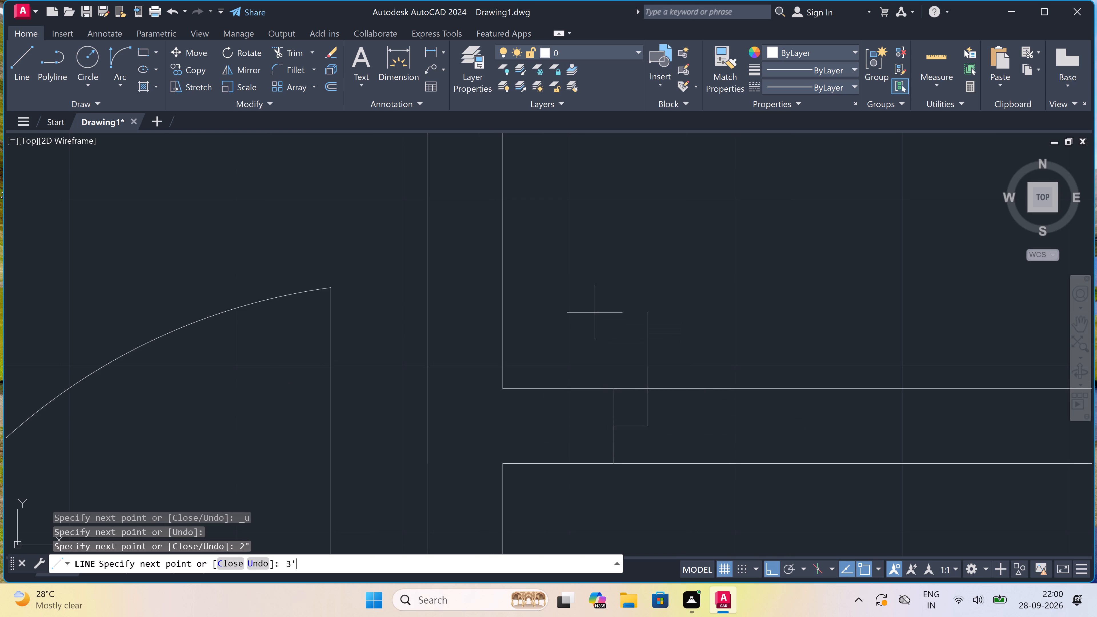
pyautogui.press('Escape')
# Draw the right jamb across the top right room's bottom wall, with a 2" stop leftward from its midpoint.
pyautogui.scroll(-3, 591, 341)
pyautogui.scroll(-2, 590, 368)
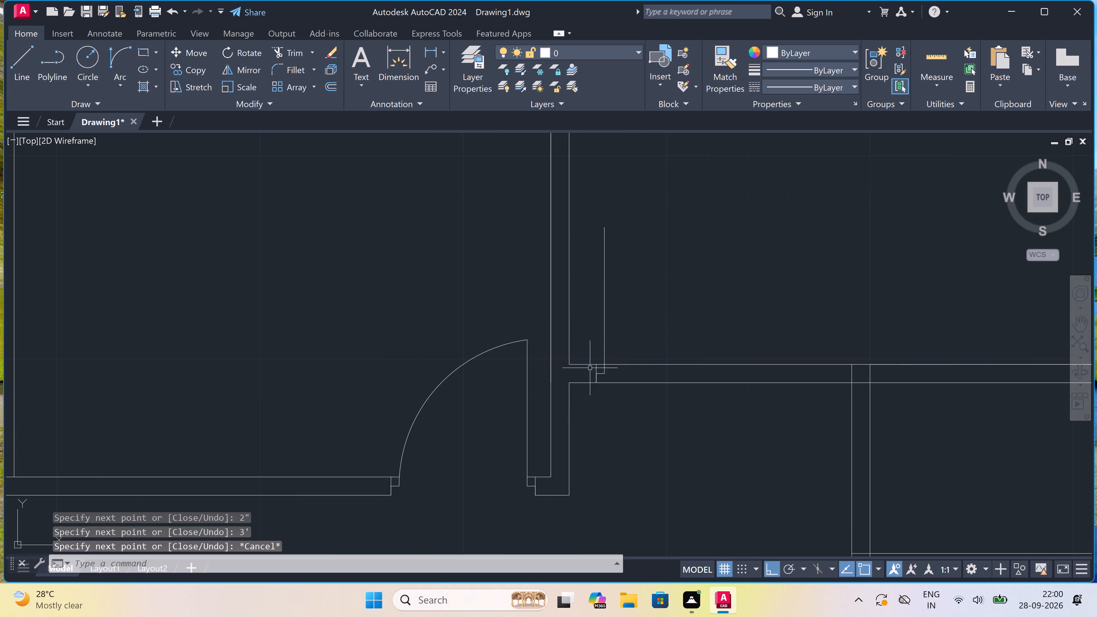
pyautogui.scroll(2, 644, 325)
pyautogui.press('space')
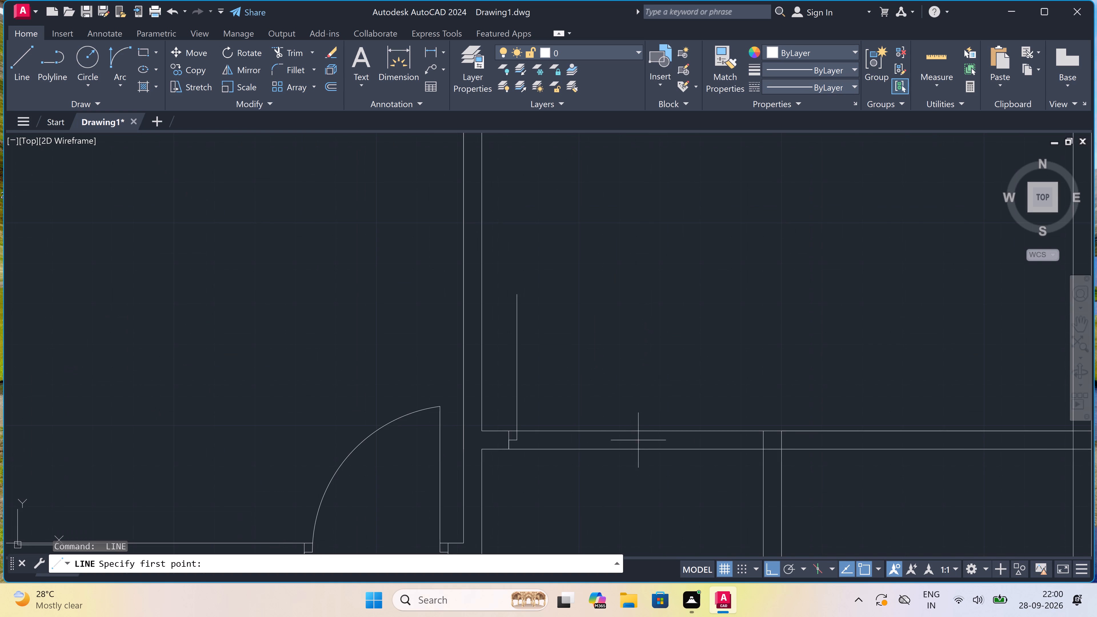
pyautogui.click(646, 431)
pyautogui.click(645, 446)
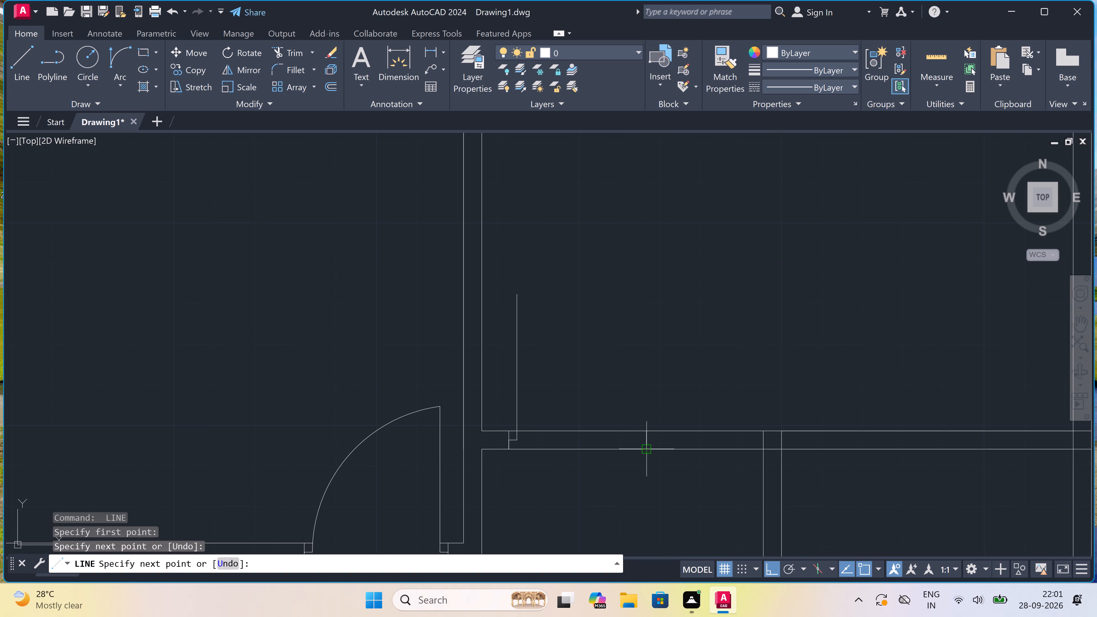
pyautogui.scroll(2, 646, 441)
pyautogui.click(646, 441)
pyautogui.write('2"')
pyautogui.press('space')
pyautogui.press('Escape')
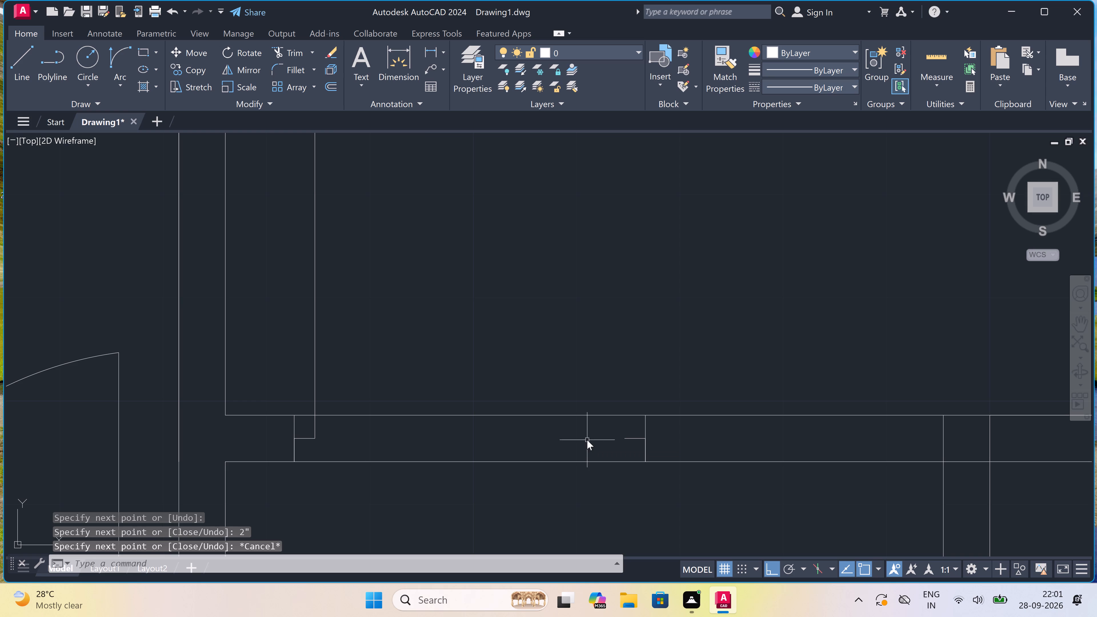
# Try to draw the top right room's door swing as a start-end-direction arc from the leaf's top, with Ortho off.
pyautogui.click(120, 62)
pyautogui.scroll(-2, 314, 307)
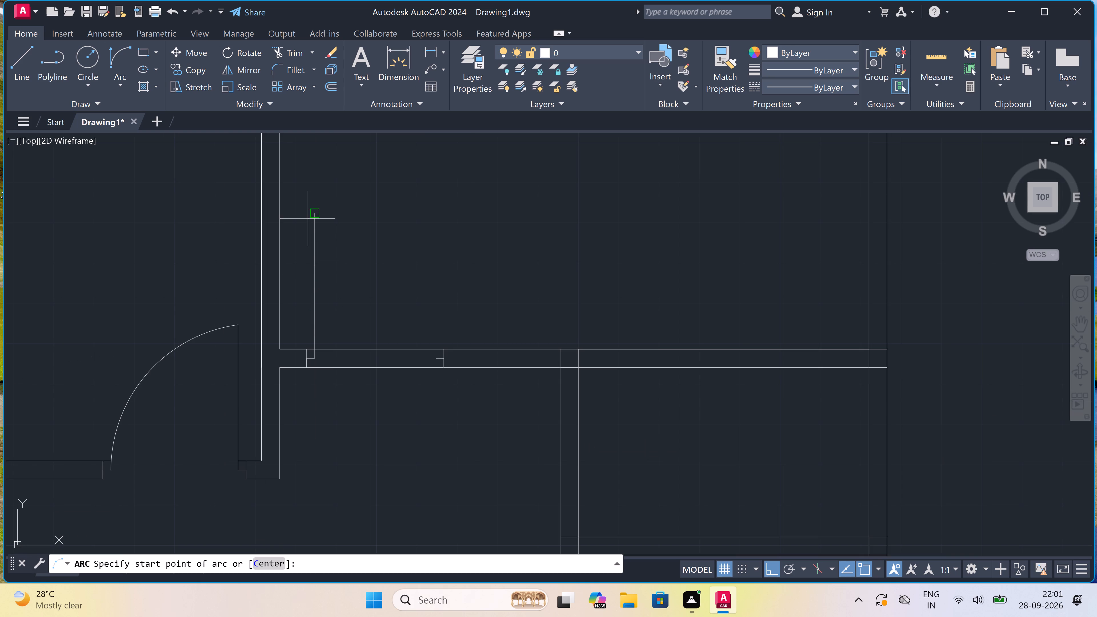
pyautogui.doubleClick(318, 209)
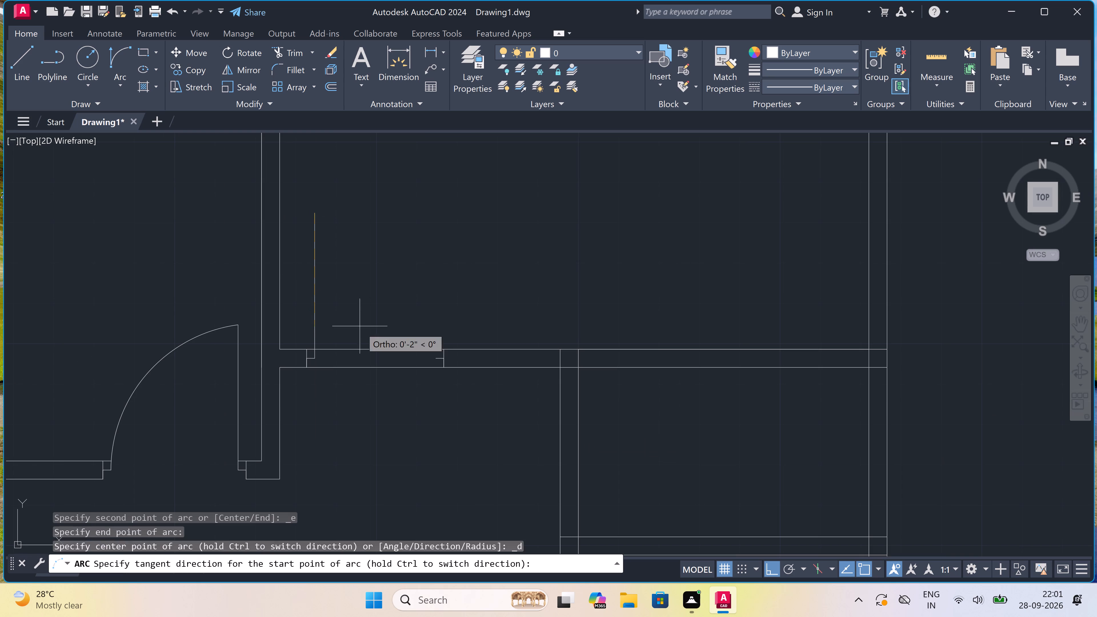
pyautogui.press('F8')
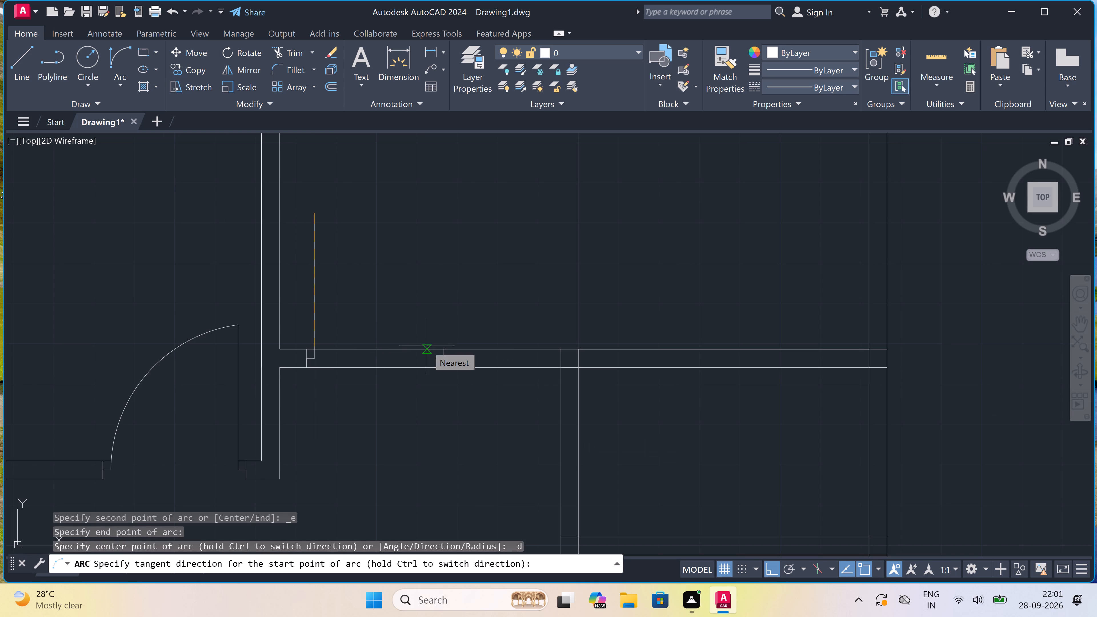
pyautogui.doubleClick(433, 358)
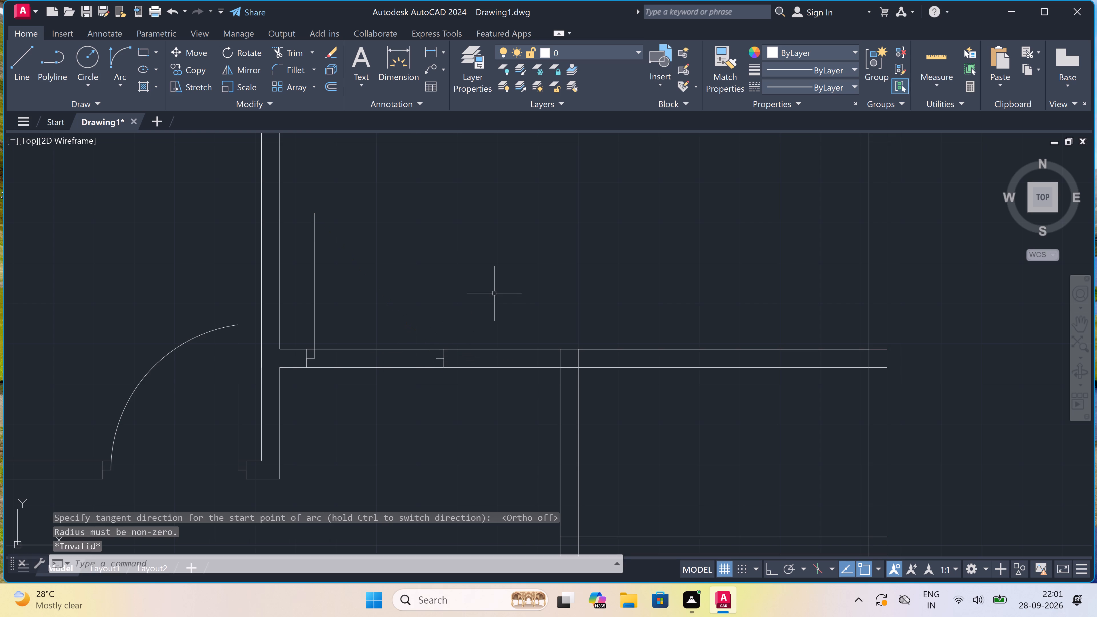
# Draw the door's swing as a three-point arc from the leaf's top through the right stop, ending below the wall.
pyautogui.press('space')
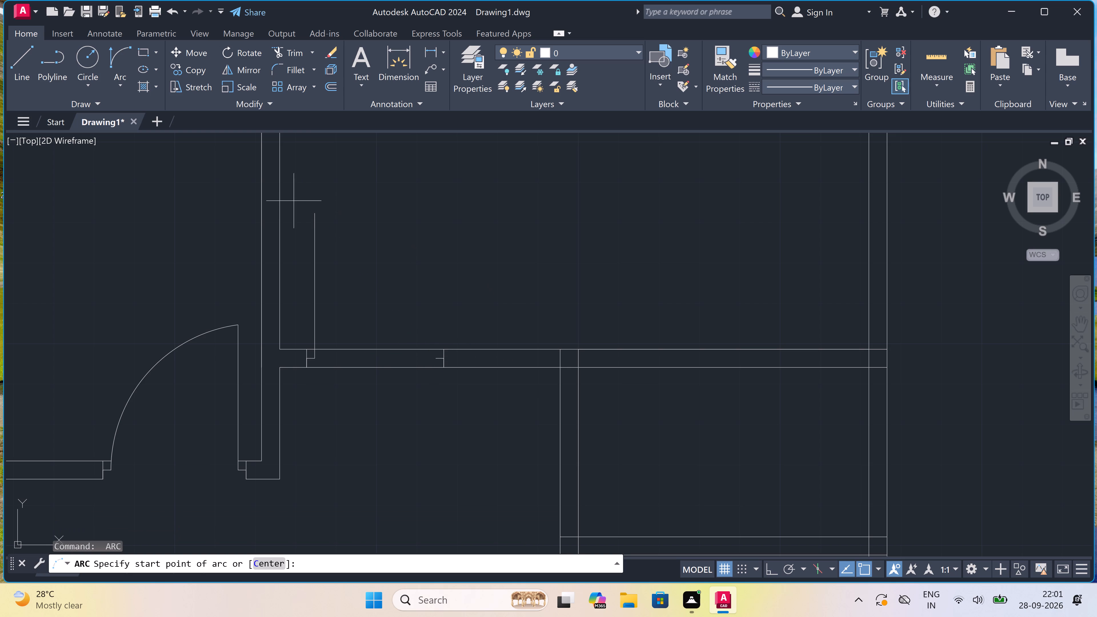
pyautogui.click(317, 213)
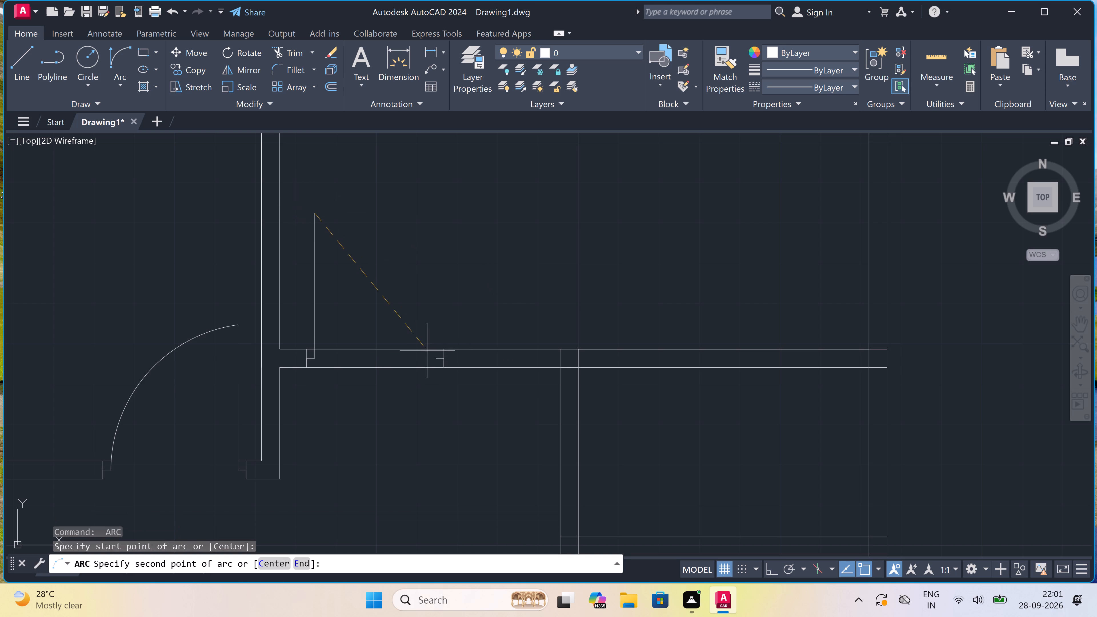
pyautogui.click(437, 358)
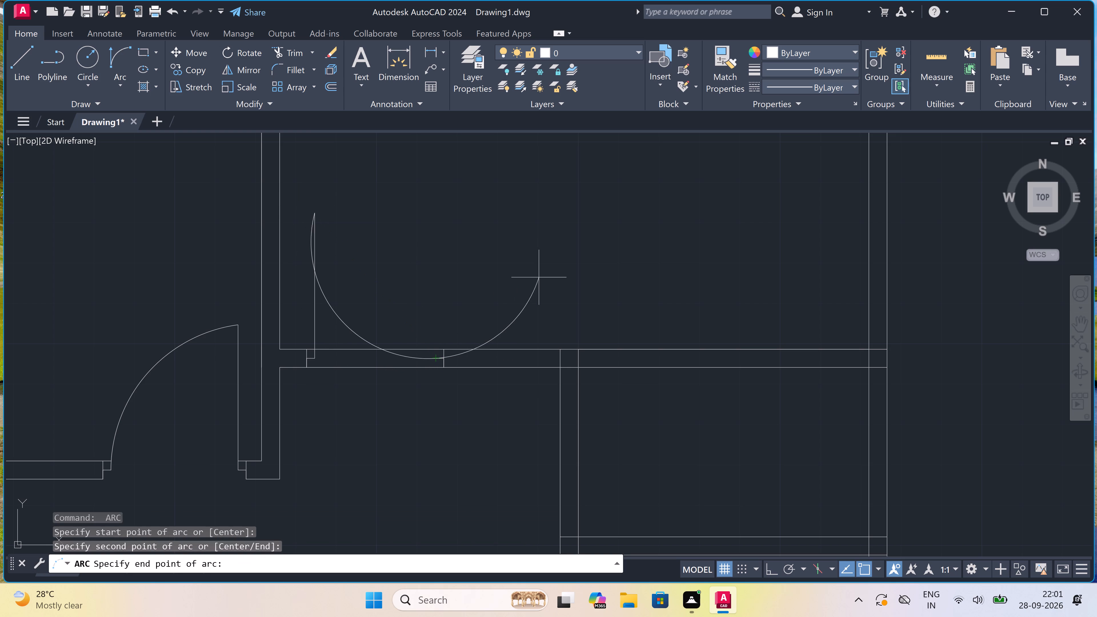
pyautogui.click(384, 443)
# Trim both wall lines across the top right room's door opening and the swing arc's excess below the right stop.
pyautogui.write('tr')
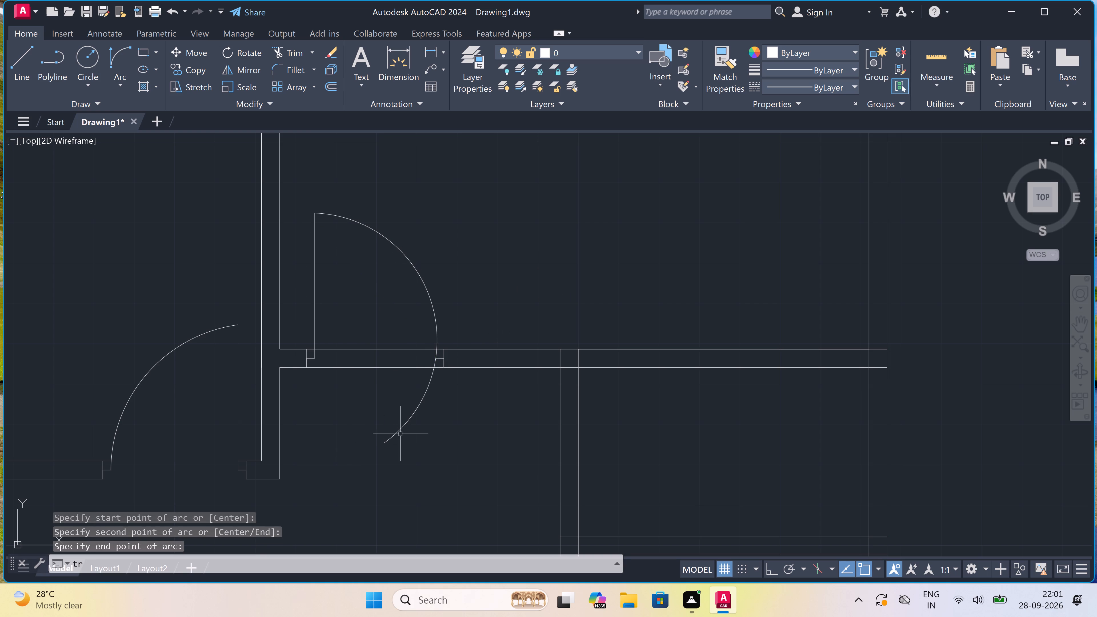
pyautogui.press('space')
pyautogui.moveTo(429, 427); pyautogui.dragTo(427, 420)
pyautogui.click(406, 287)
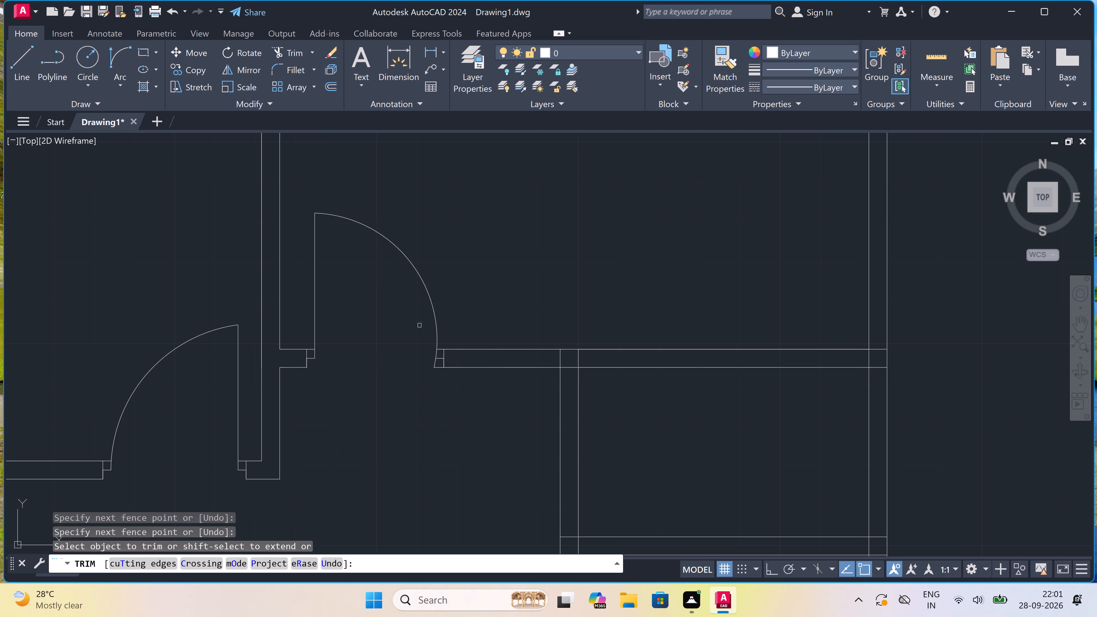
pyautogui.scroll(3, 432, 368)
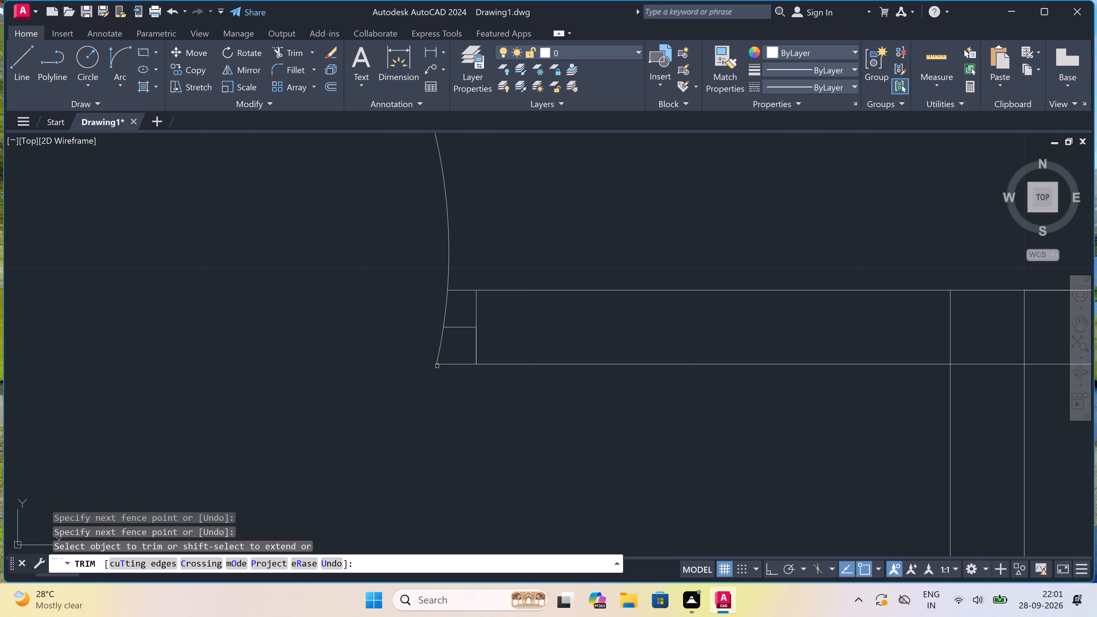
pyautogui.doubleClick(442, 363)
pyautogui.doubleClick(439, 352)
pyautogui.click(433, 349)
pyautogui.press('Escape')
# With Ortho on, draw the left jamb across the upper right small room's top wall, a 2" stop rightward from its midpoint and a 2' leaf downward.
pyautogui.scroll(-4, 432, 347)
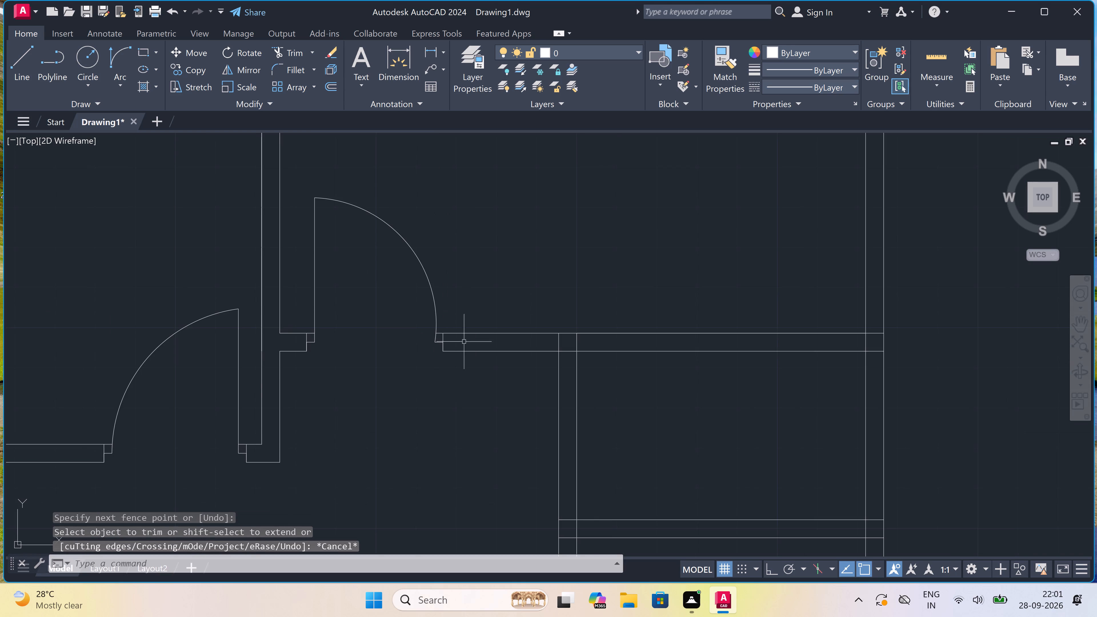
pyautogui.scroll(-3, 503, 334)
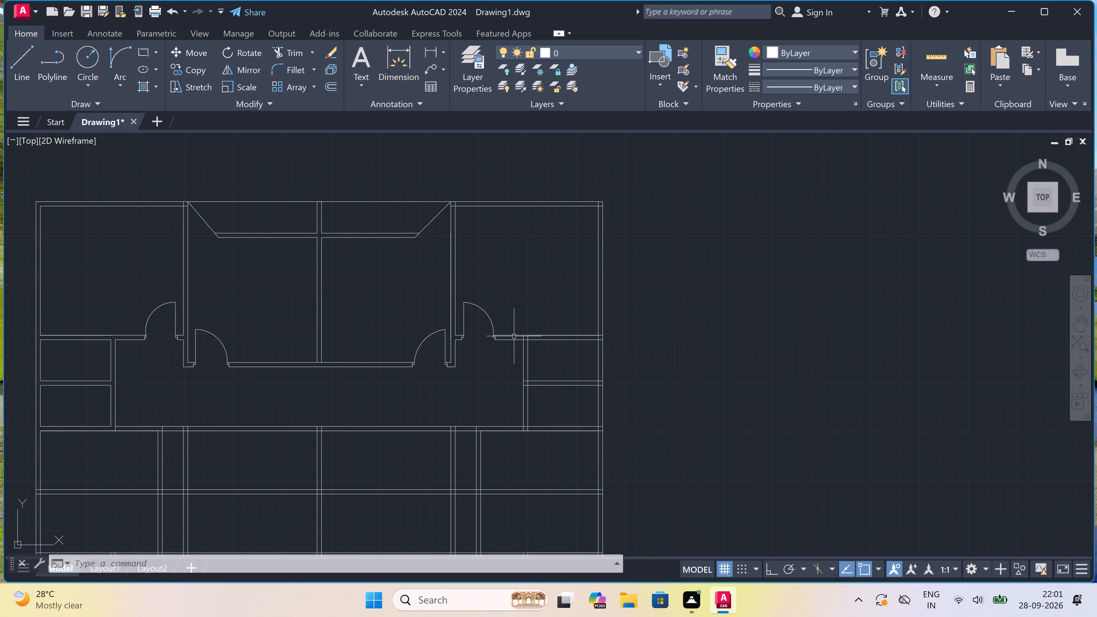
pyautogui.scroll(1, 516, 338)
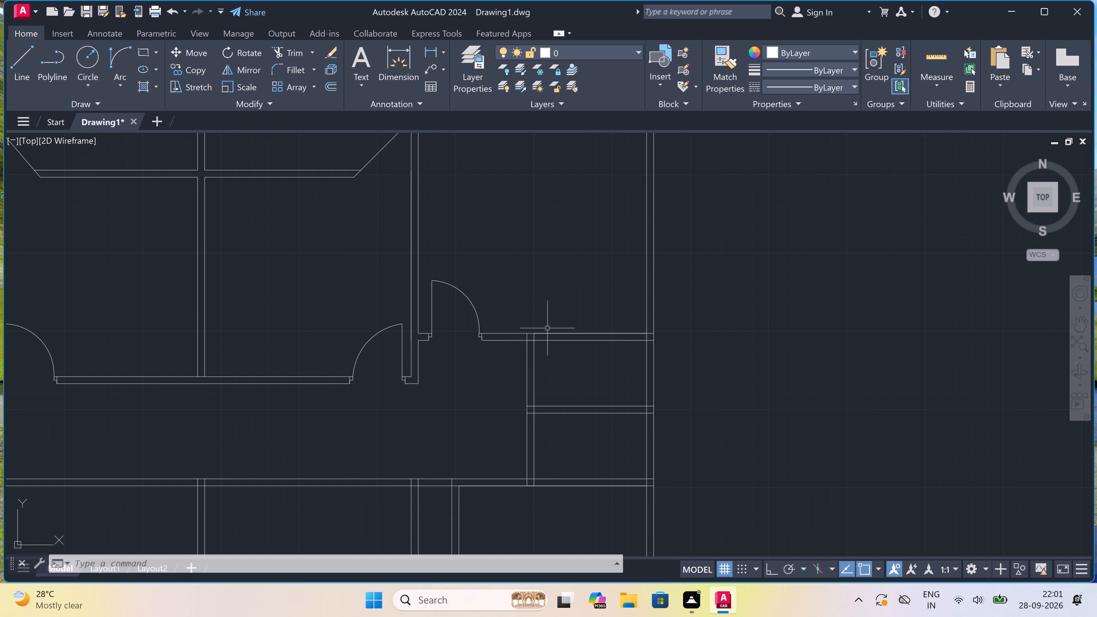
pyautogui.scroll(1, 547, 328)
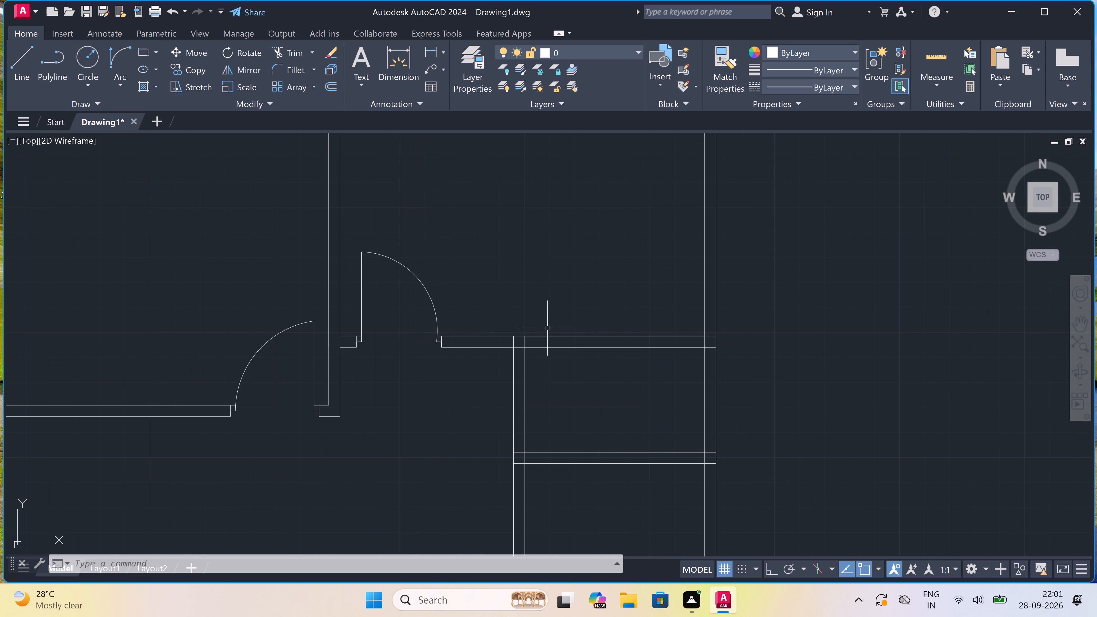
pyautogui.press('l')
pyautogui.press('space')
pyautogui.scroll(2, 533, 344)
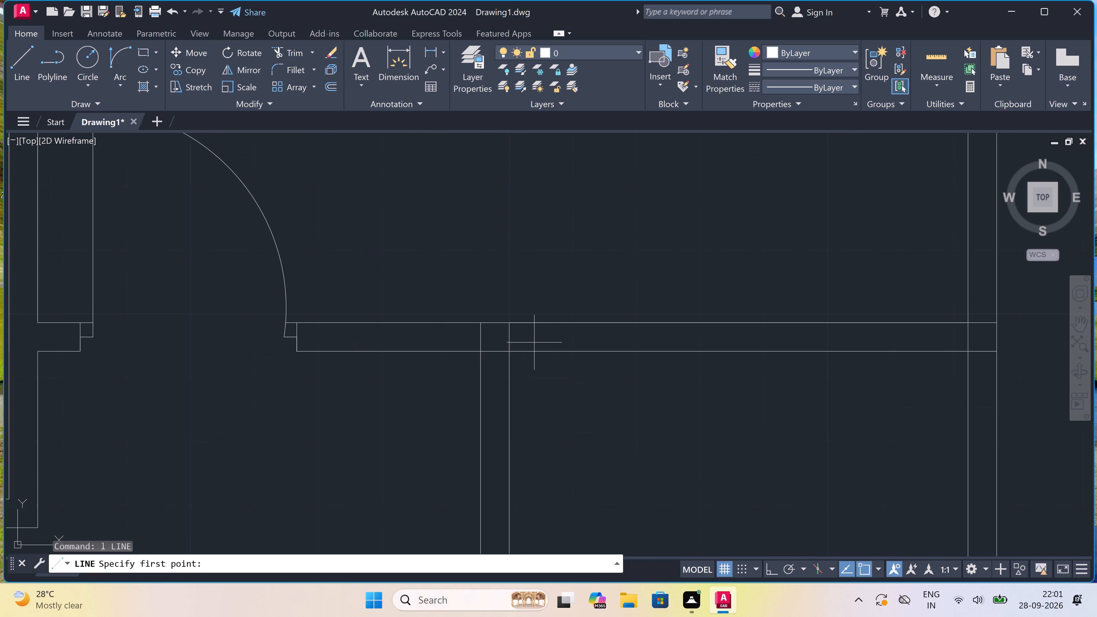
pyautogui.click(543, 328)
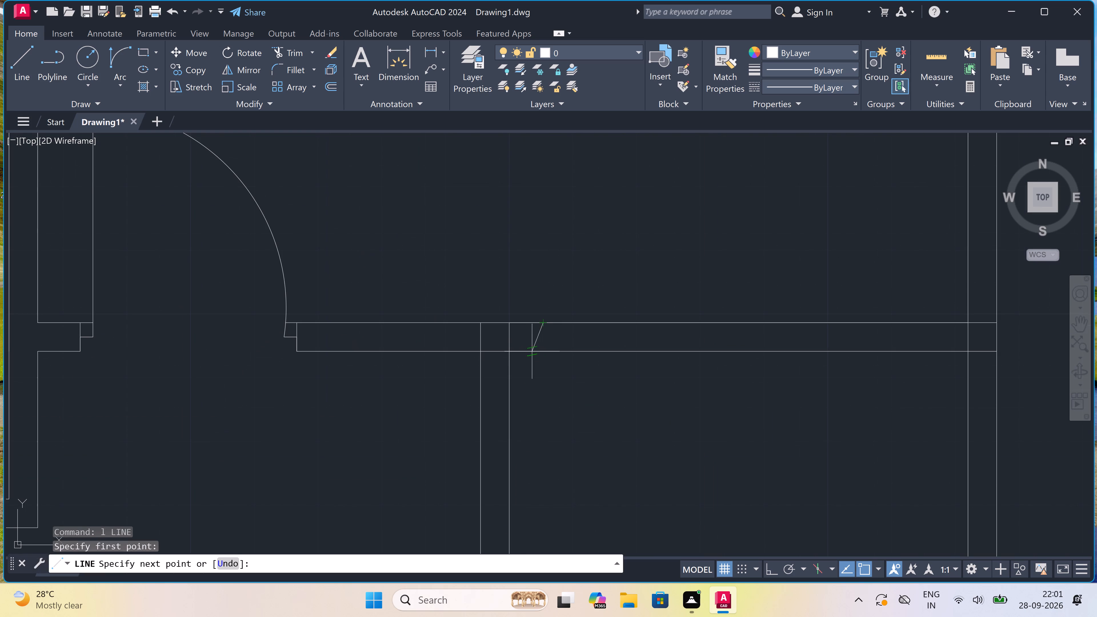
pyautogui.press('F8')
pyautogui.click(545, 355)
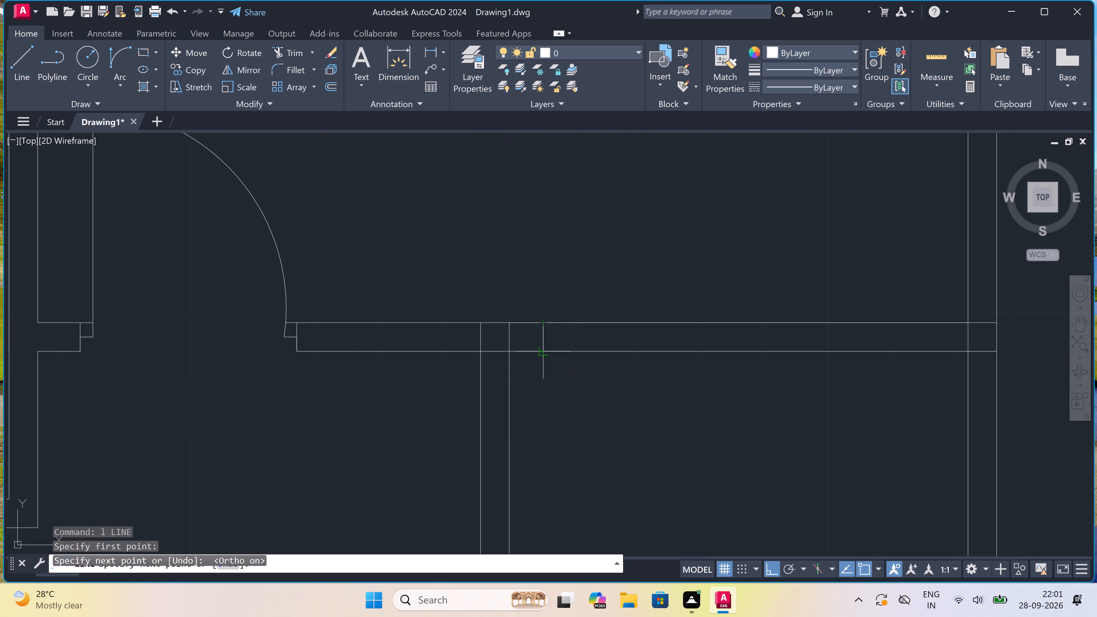
pyautogui.doubleClick(541, 343)
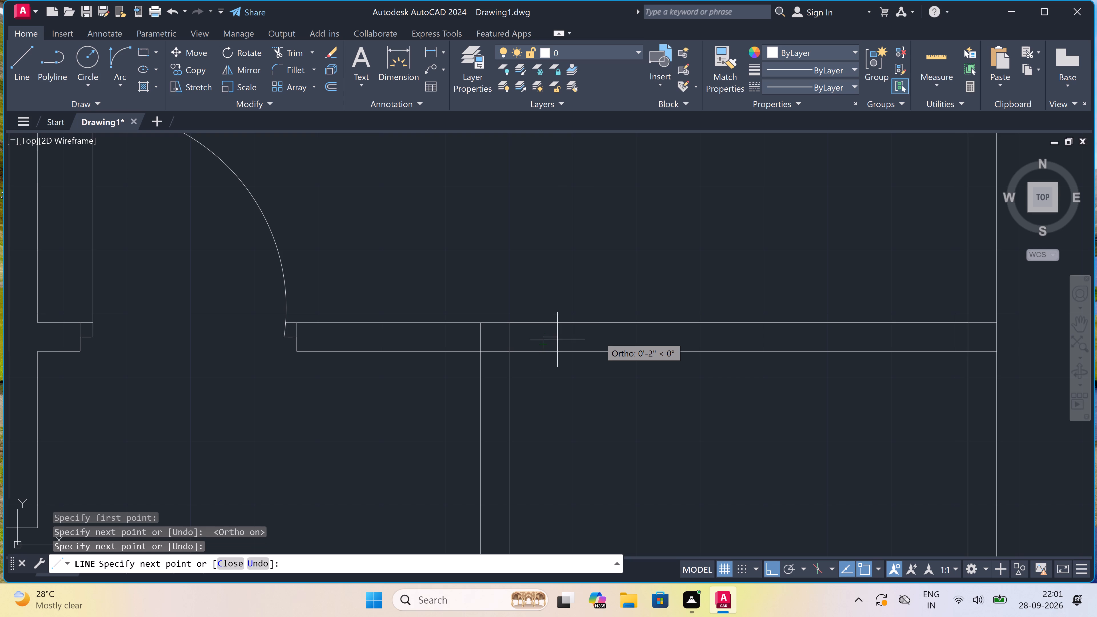
pyautogui.write('2"')
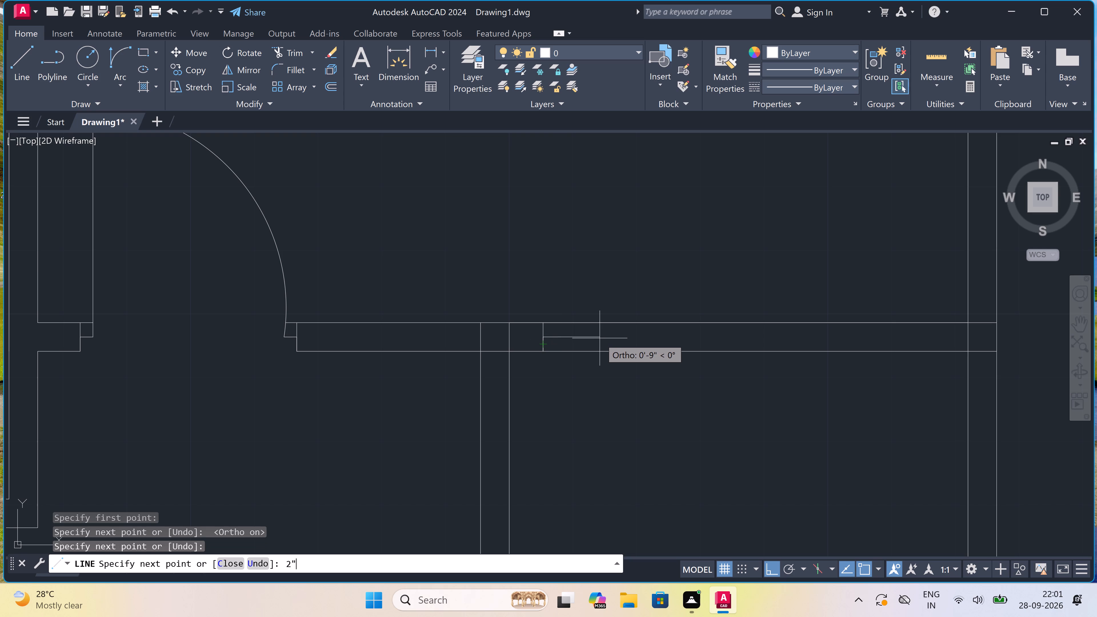
pyautogui.press('space')
pyautogui.press('2')
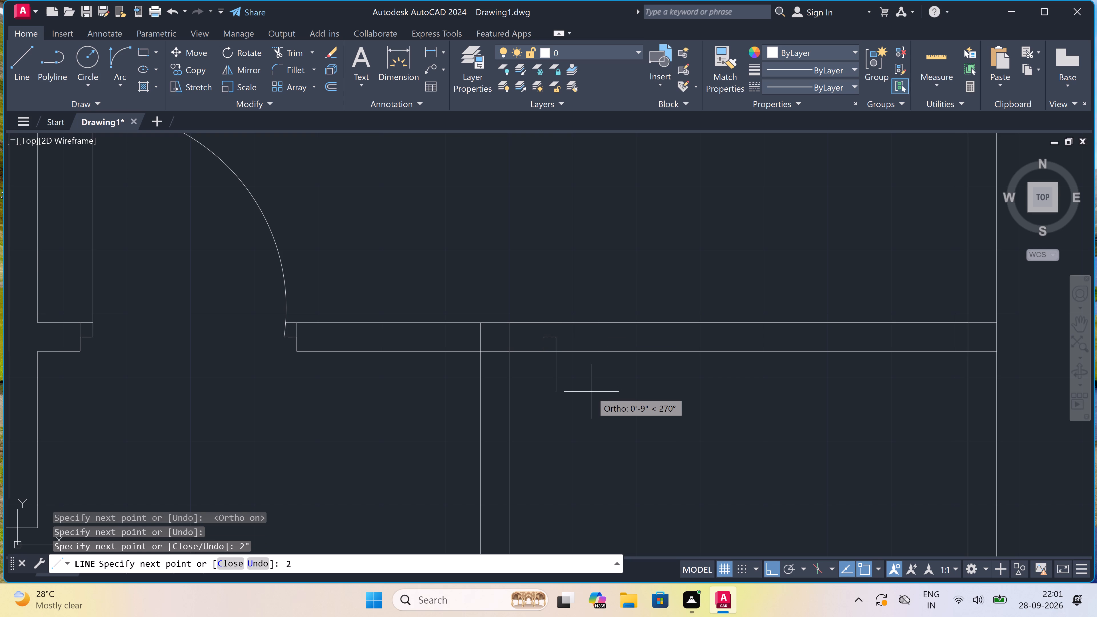
pyautogui.write("'")
pyautogui.press('space')
pyautogui.press('Escape')
# Draw the right jamb across the small room's top wall, with a 2" stop leftward from its midpoint.
pyautogui.press('space')
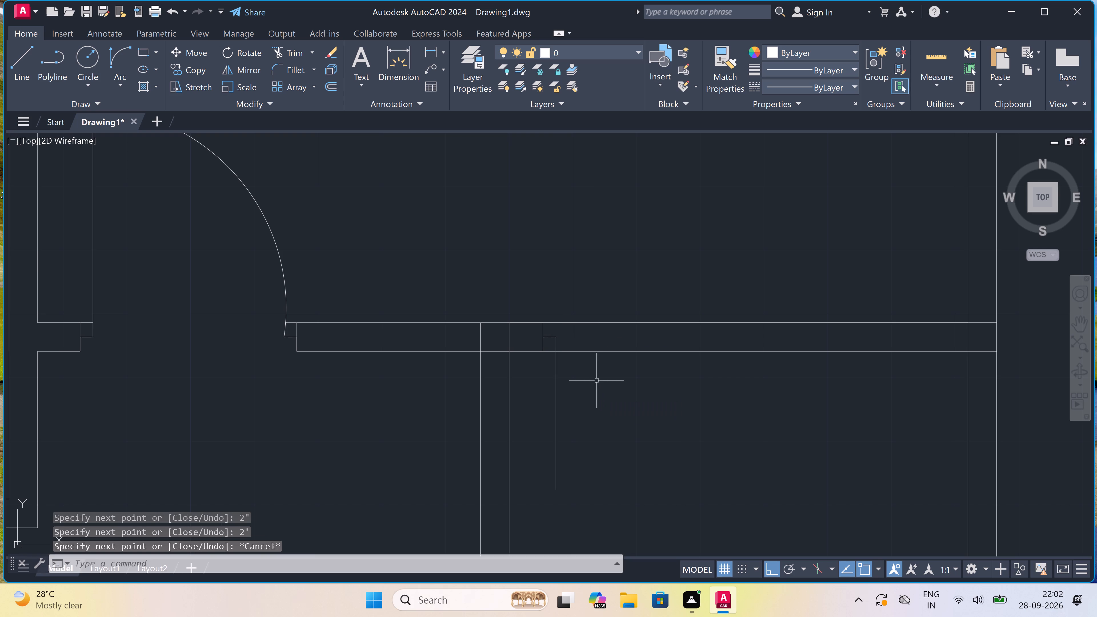
pyautogui.click(694, 322)
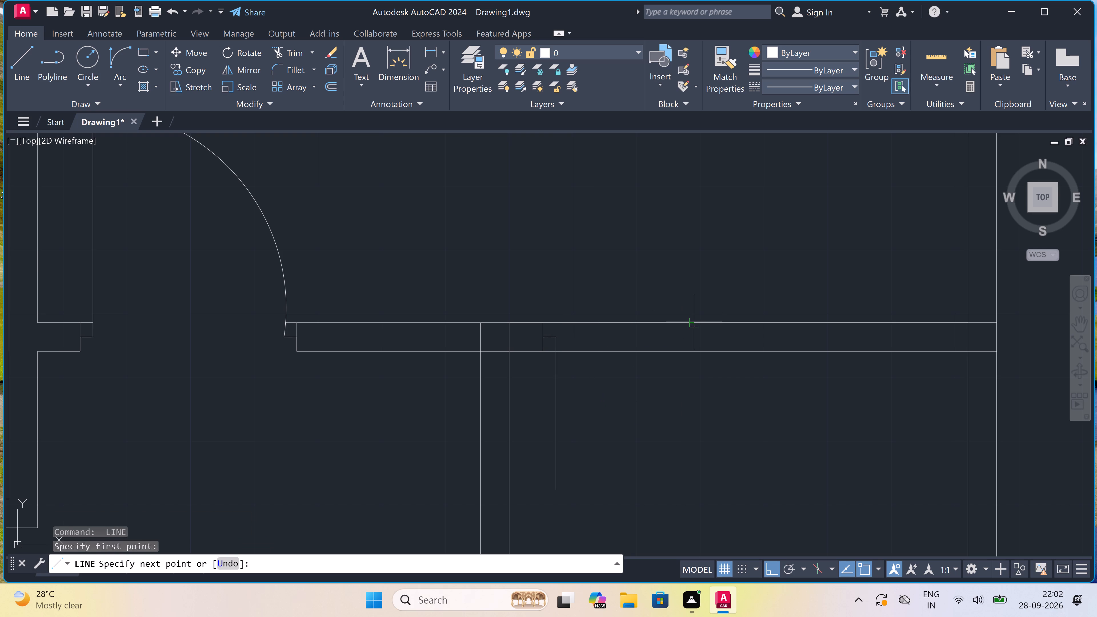
pyautogui.click(699, 353)
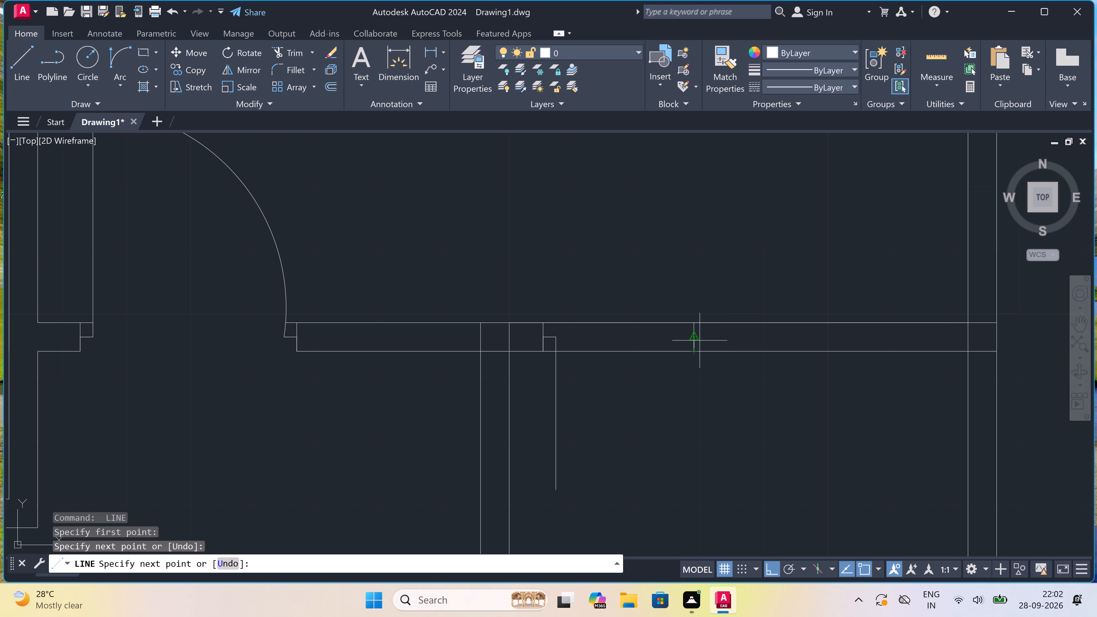
pyautogui.click(693, 339)
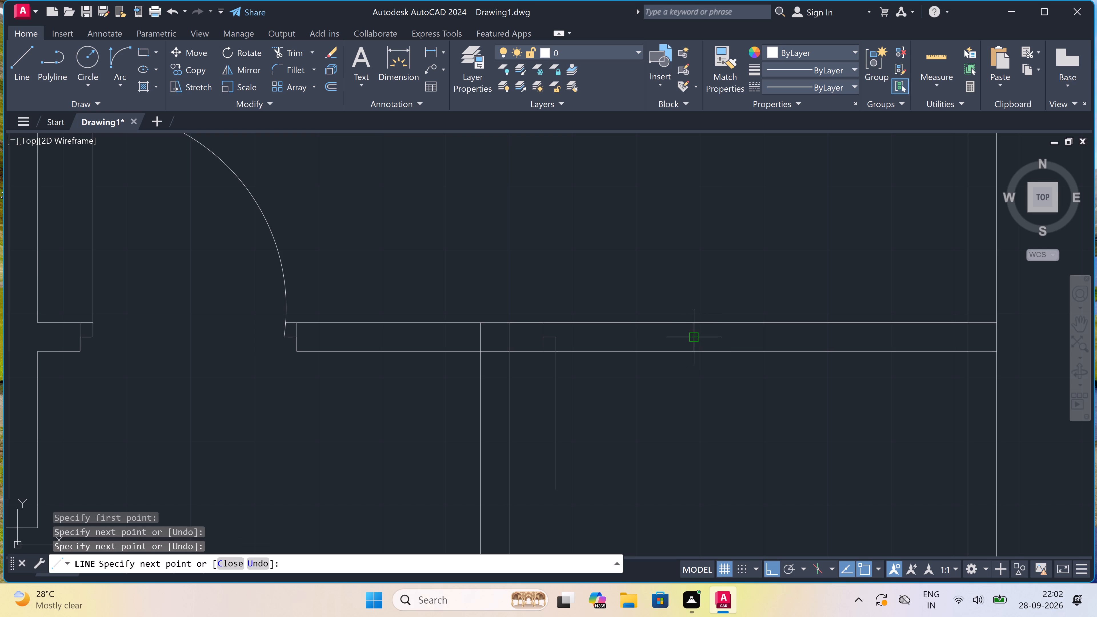
pyautogui.write('2"')
pyautogui.press('space')
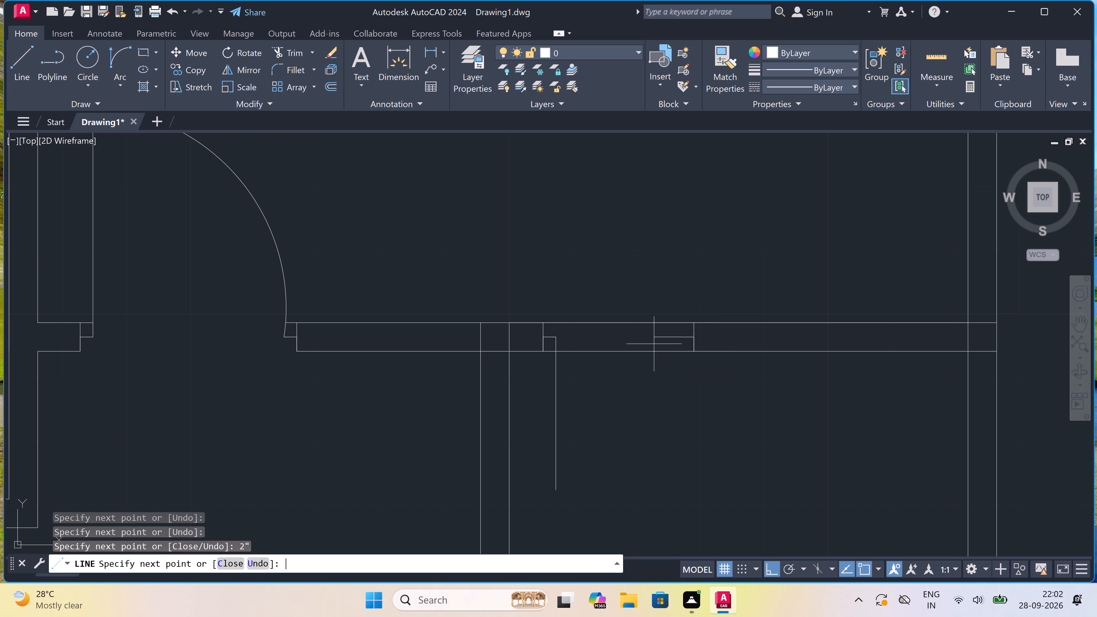
pyautogui.press('Escape')
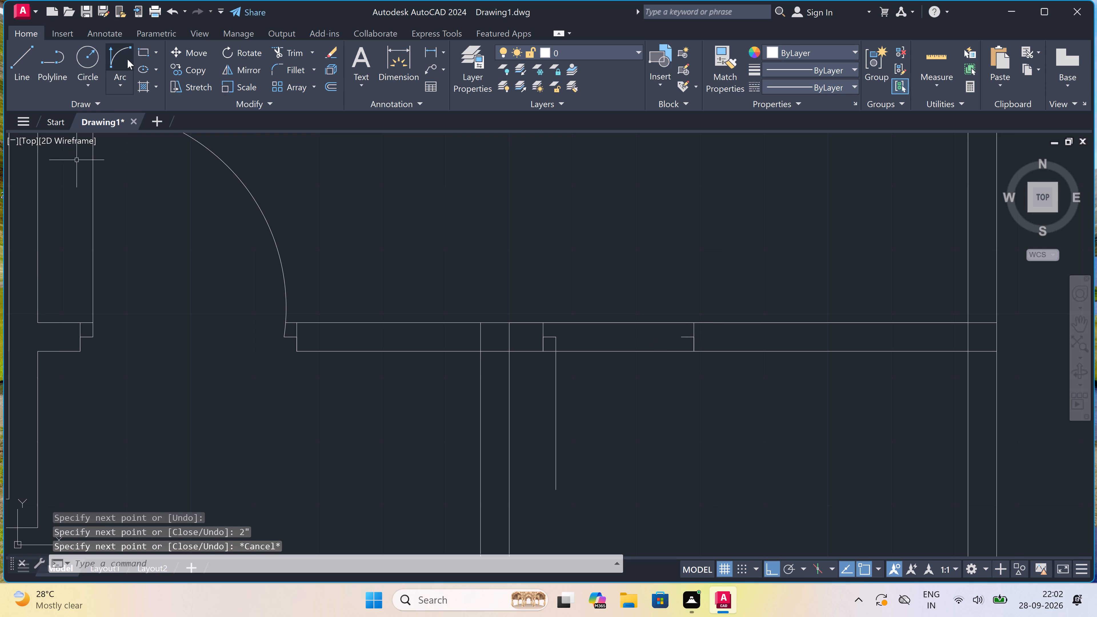
# Draw the small room door's swing as a start-end-direction arc from the leaf's bottom to the right stop, bulging outward.
pyautogui.click(124, 60)
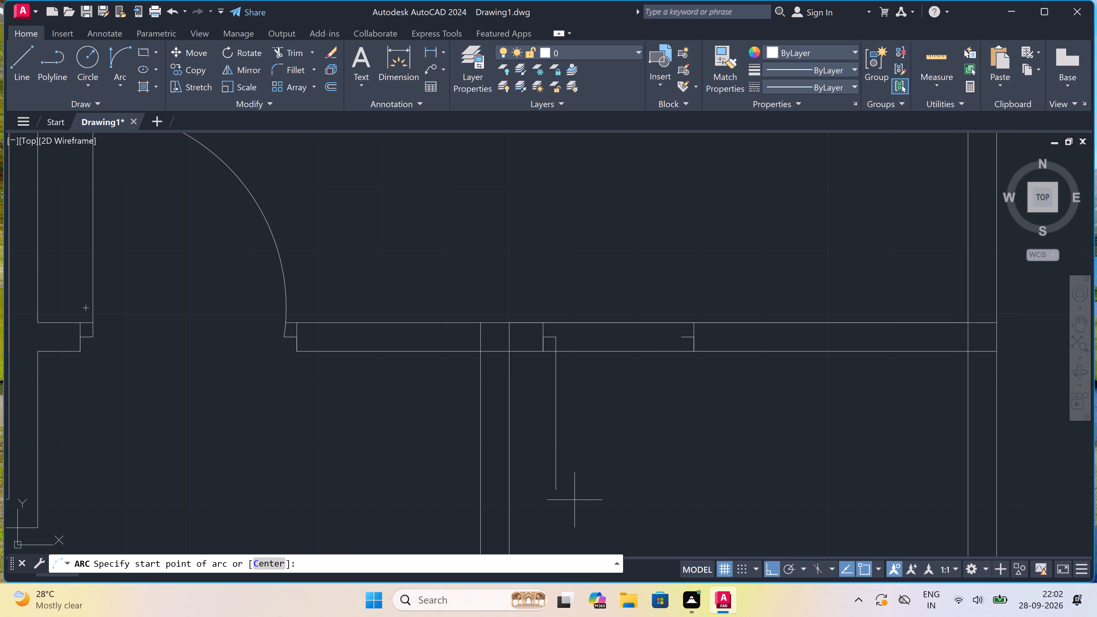
pyautogui.click(559, 490)
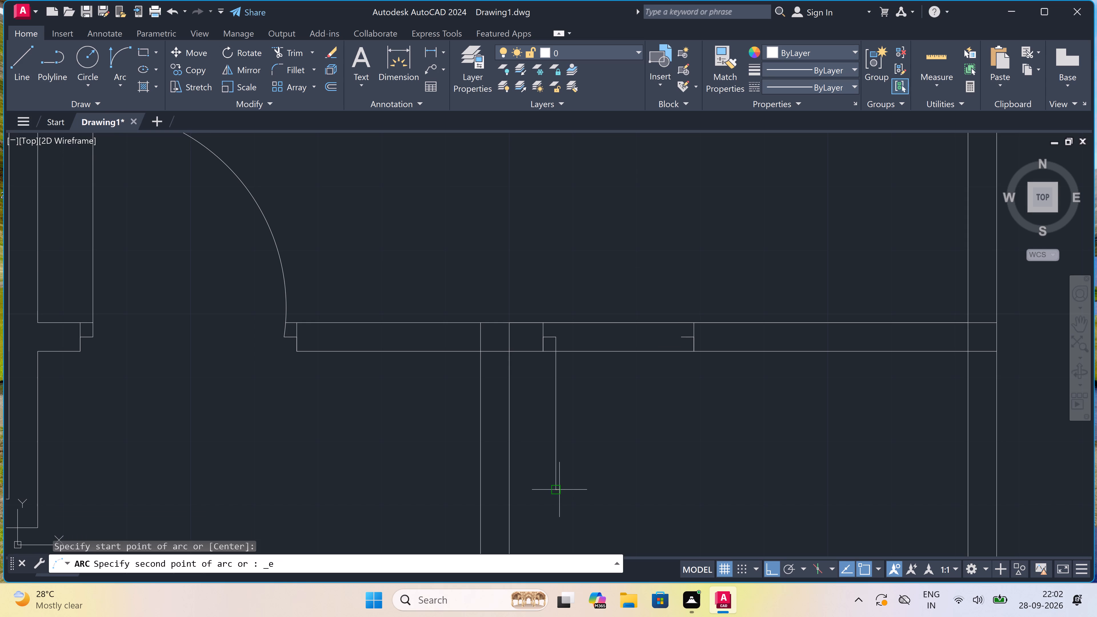
pyautogui.doubleClick(682, 334)
pyautogui.click(772, 408)
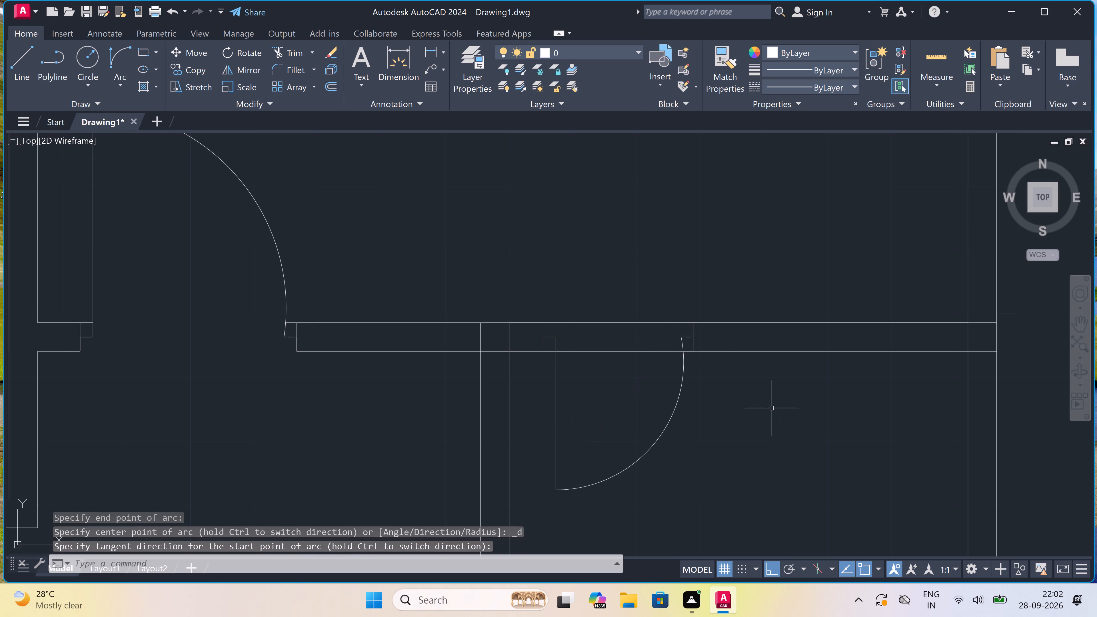
# Trim both wall lines across the upper right small room's door opening.
pyautogui.press('t')
pyautogui.press('r')
pyautogui.press('space')
pyautogui.click(616, 294)
pyautogui.click(631, 386)
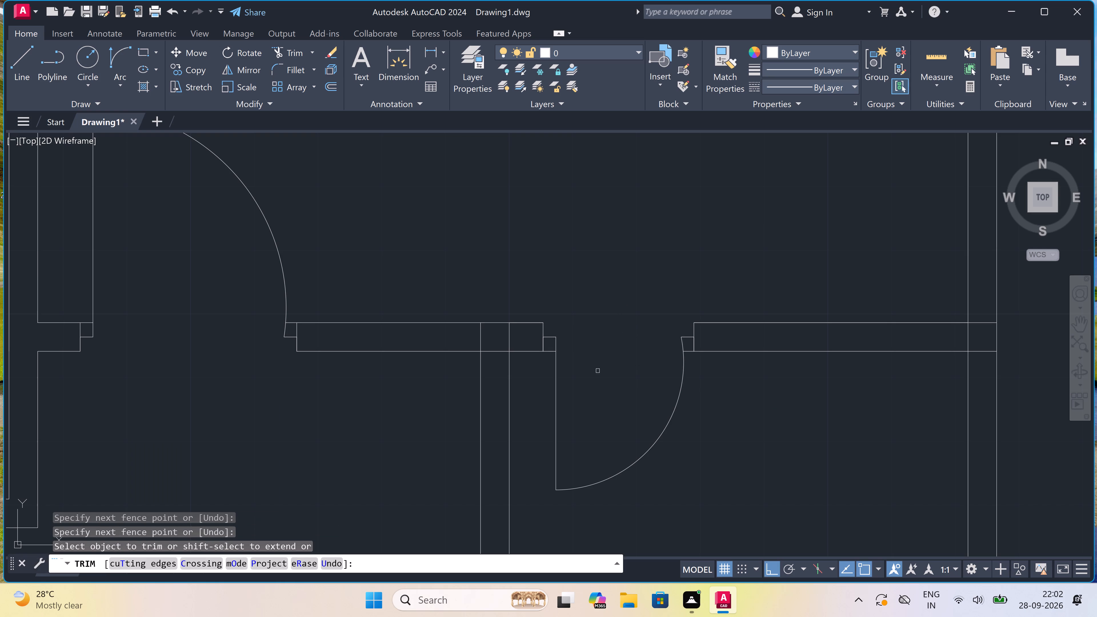
# Trim the overlapping line segments where the small room's left wall meets its top wall, leaving an open T-junction.
pyautogui.click(473, 338)
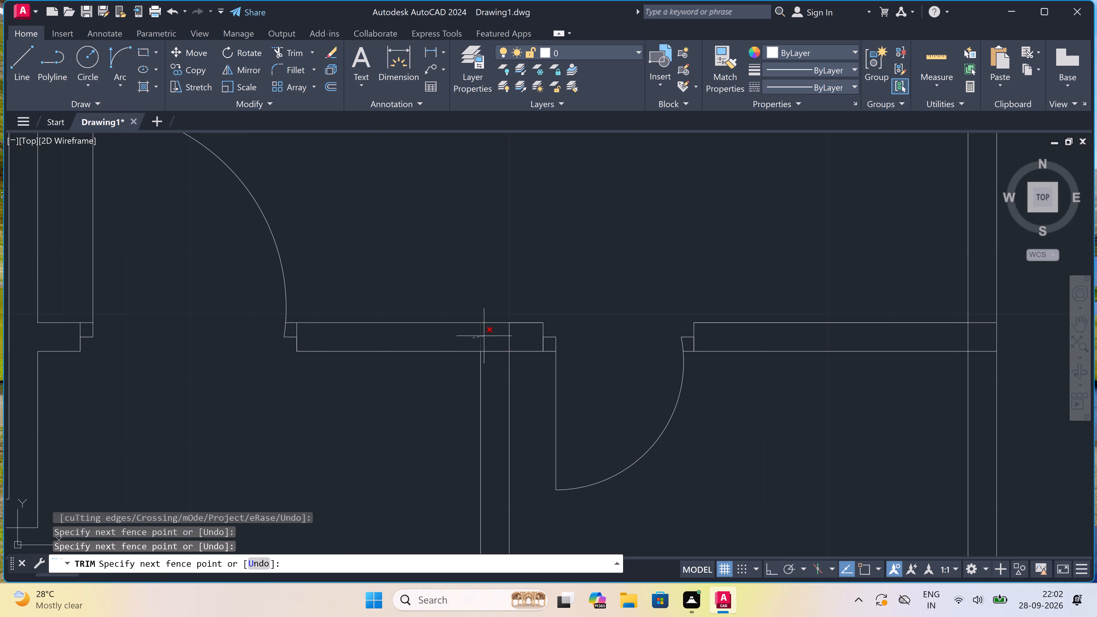
pyautogui.click(463, 339)
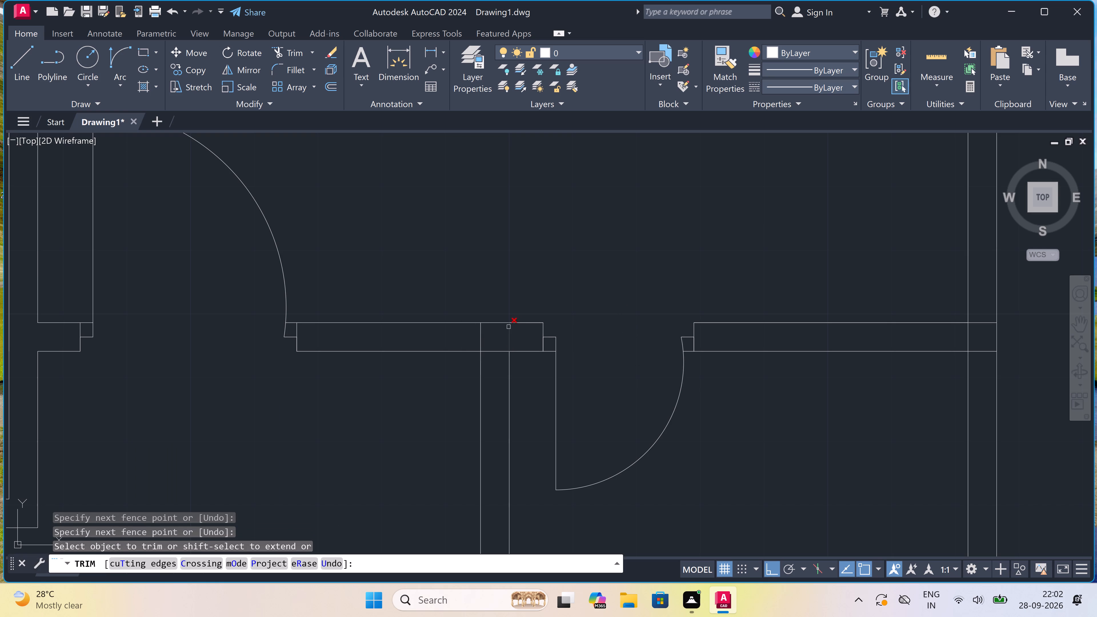
pyautogui.click(492, 339)
pyautogui.click(495, 380)
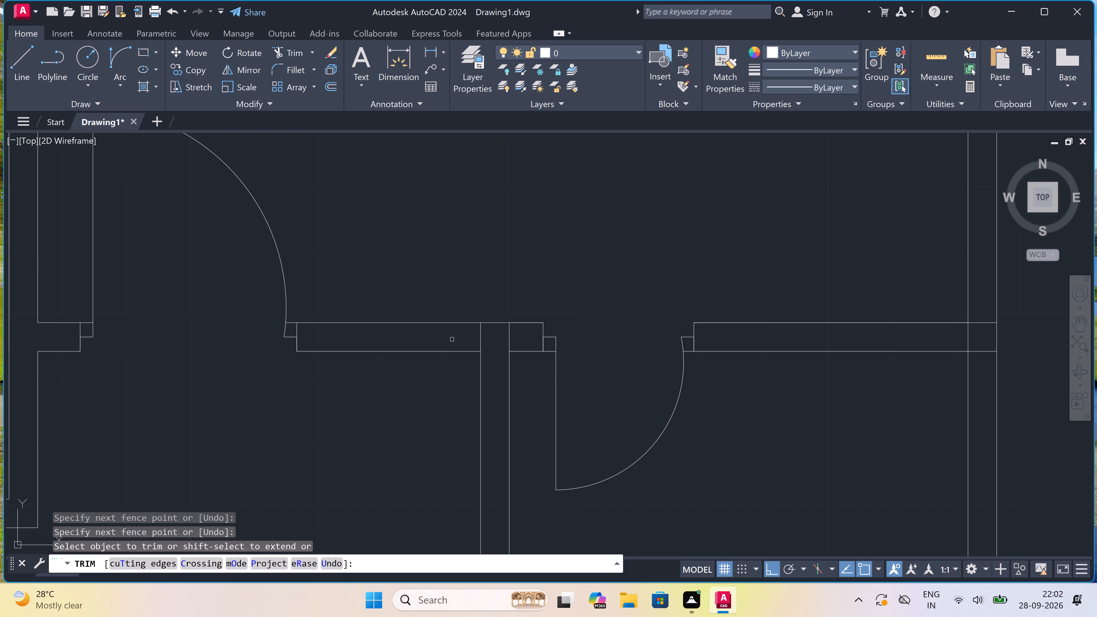
pyautogui.click(452, 339)
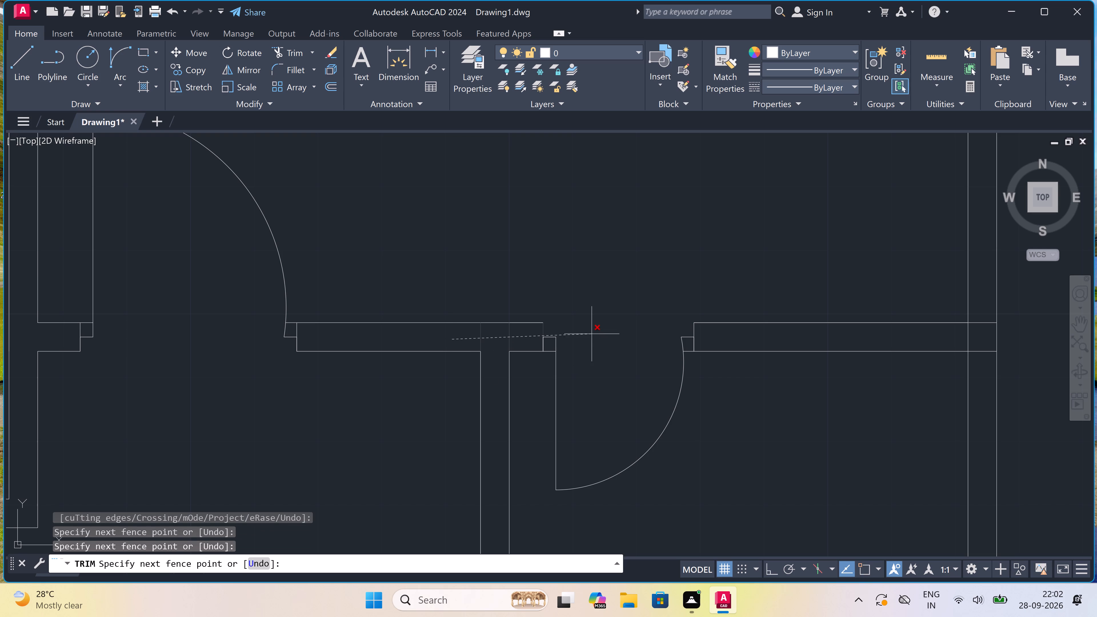
pyautogui.click(521, 339)
# Trim the overlapping segments where the small room's top wall meets the right outer wall.
pyautogui.scroll(-3, 521, 339)
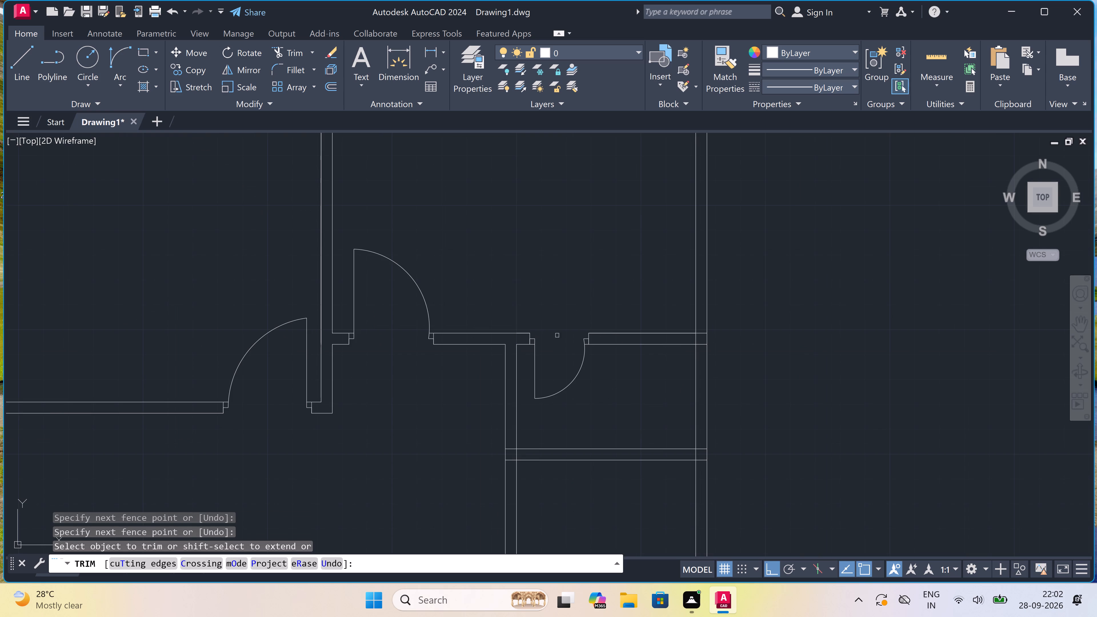
pyautogui.scroll(2, 649, 333)
pyautogui.scroll(-2, 695, 335)
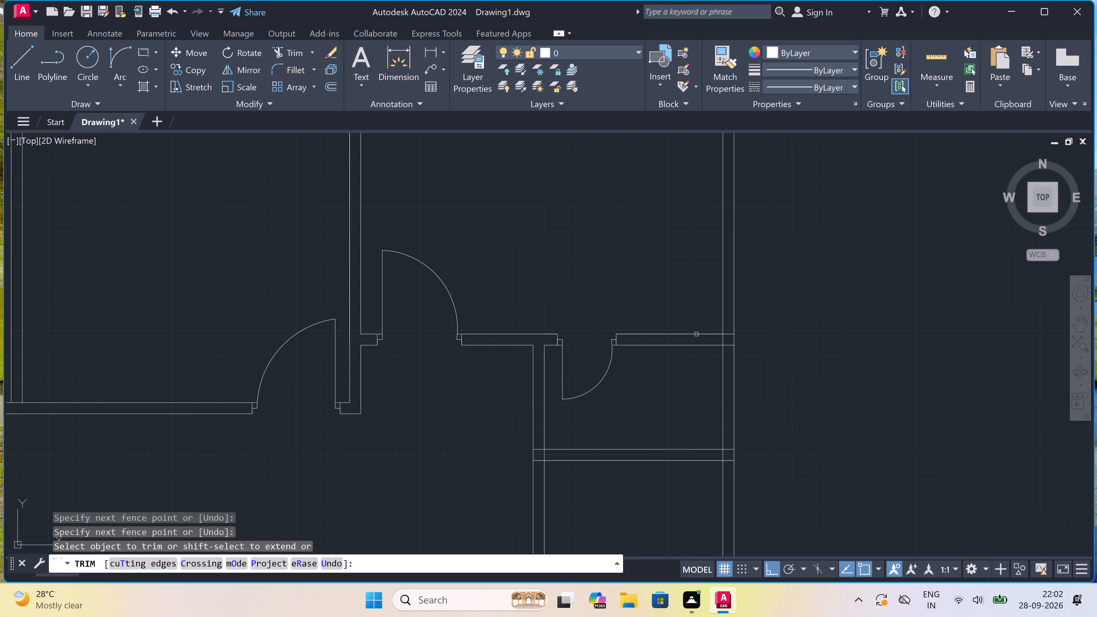
pyautogui.doubleClick(722, 338)
pyautogui.scroll(1, 724, 338)
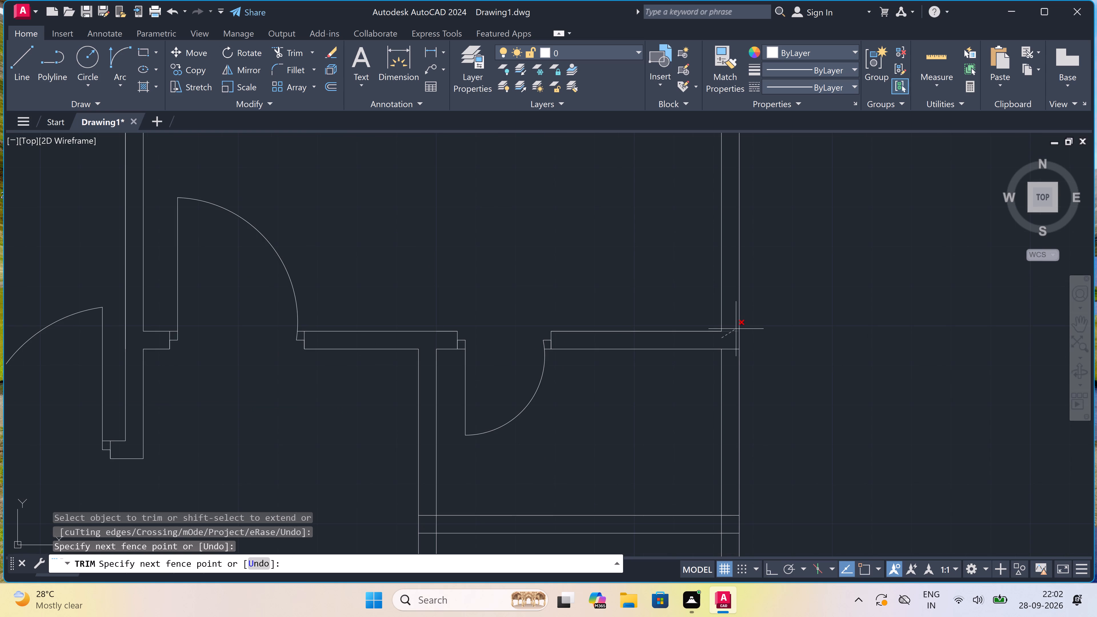
pyautogui.click(736, 329)
# Trim the cross-wall line ends inside the right outer wall with one fence, from the small room's top wall down to the corridor's lower wall.
pyautogui.click(732, 335)
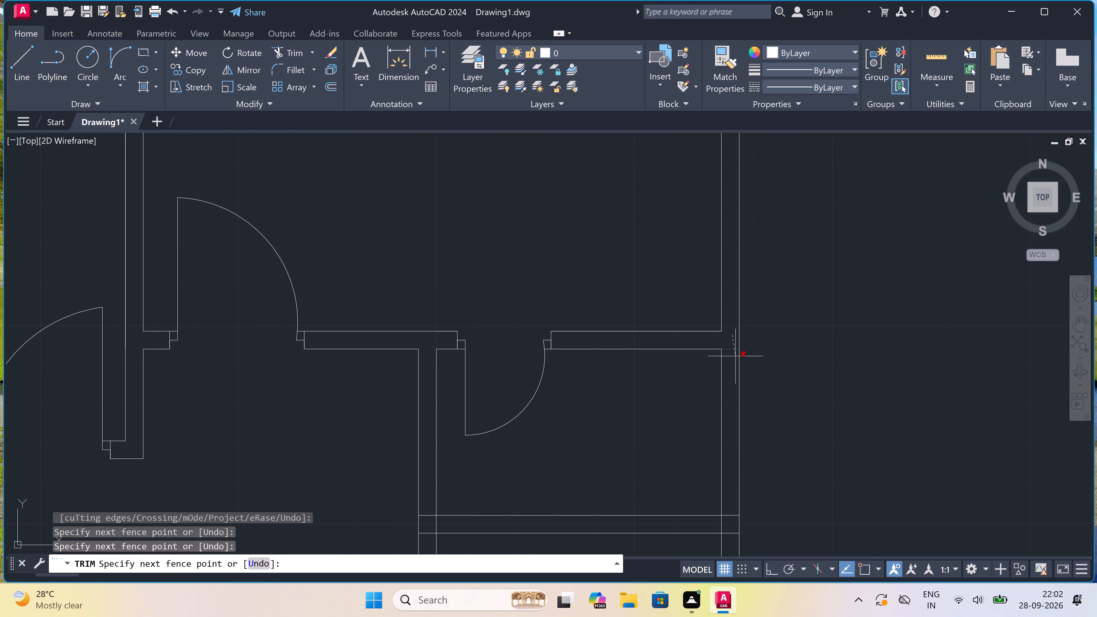
pyautogui.scroll(-2, 739, 384)
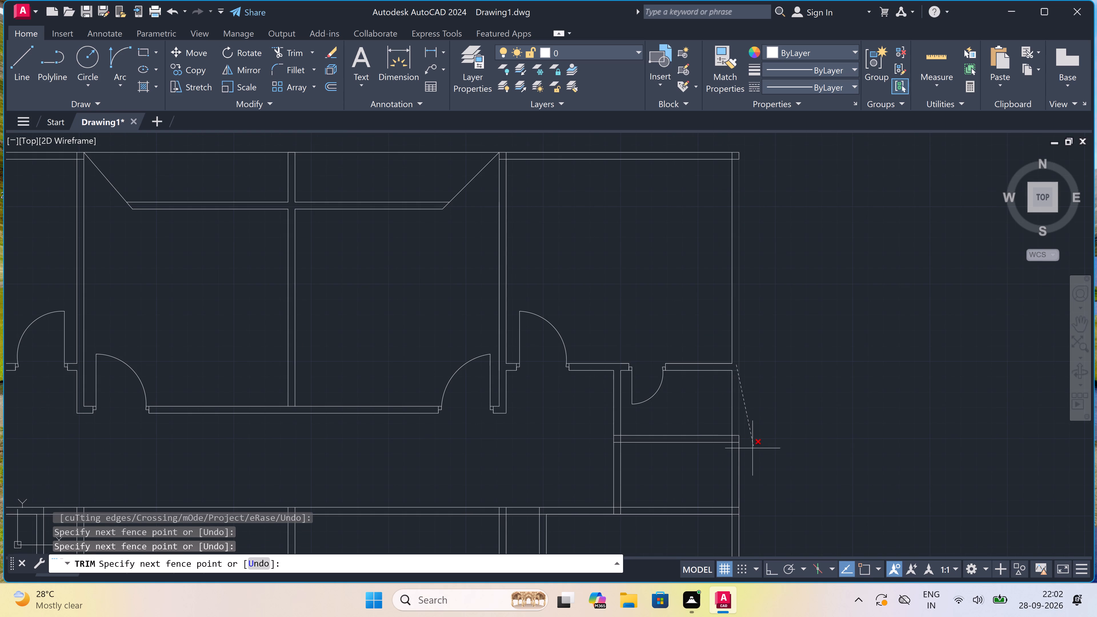
pyautogui.scroll(1, 735, 510)
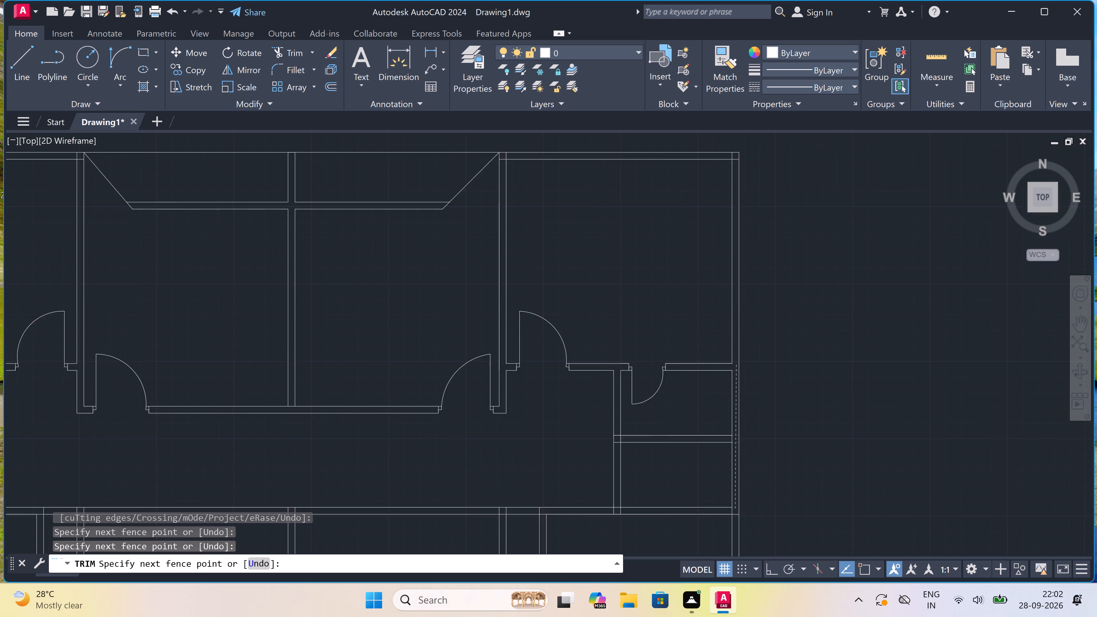
pyautogui.scroll(2, 735, 510)
pyautogui.click(736, 509)
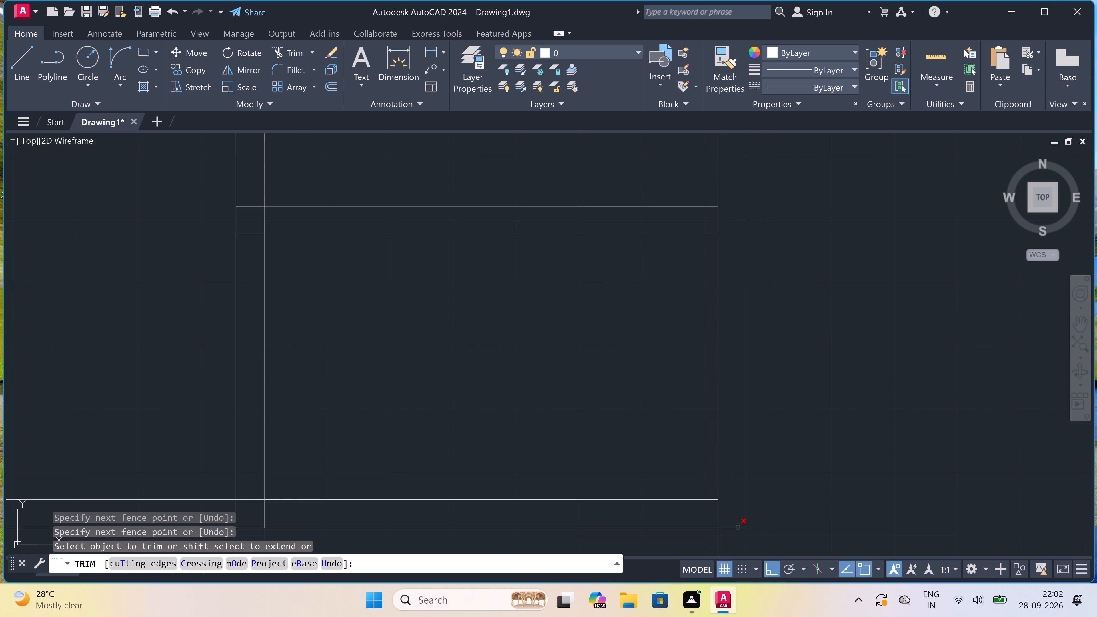
# Trim the right outer wall's inner line where the lower horizontal wall and the partition between the small rooms join it.
pyautogui.click(738, 534)
pyautogui.click(732, 520)
pyautogui.click(727, 517)
pyautogui.click(704, 523)
pyautogui.scroll(-3, 704, 522)
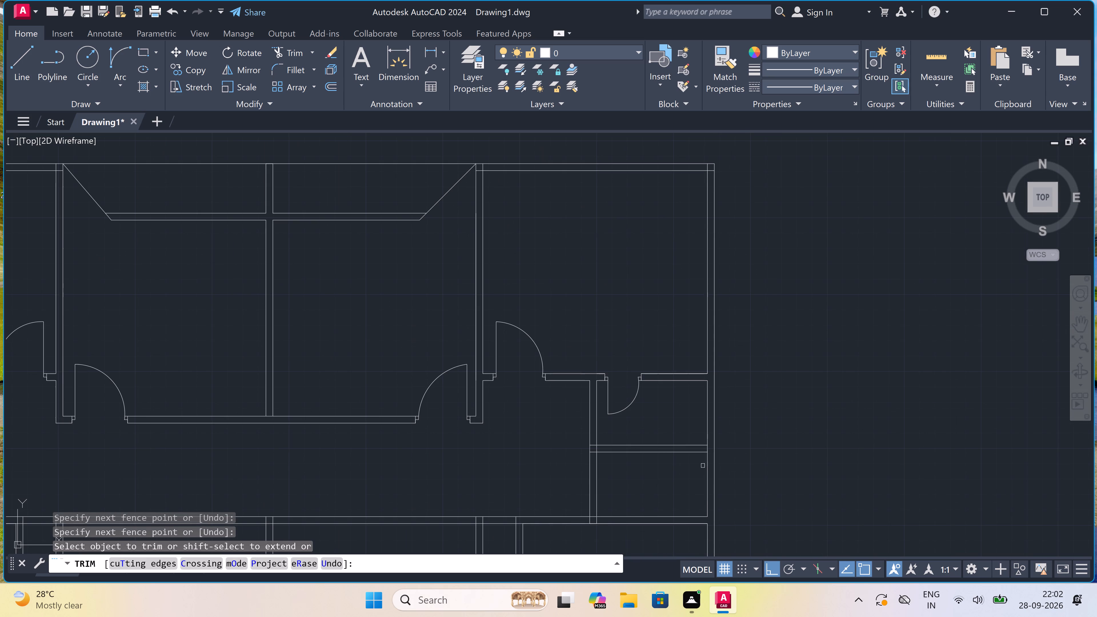
pyautogui.scroll(4, 704, 458)
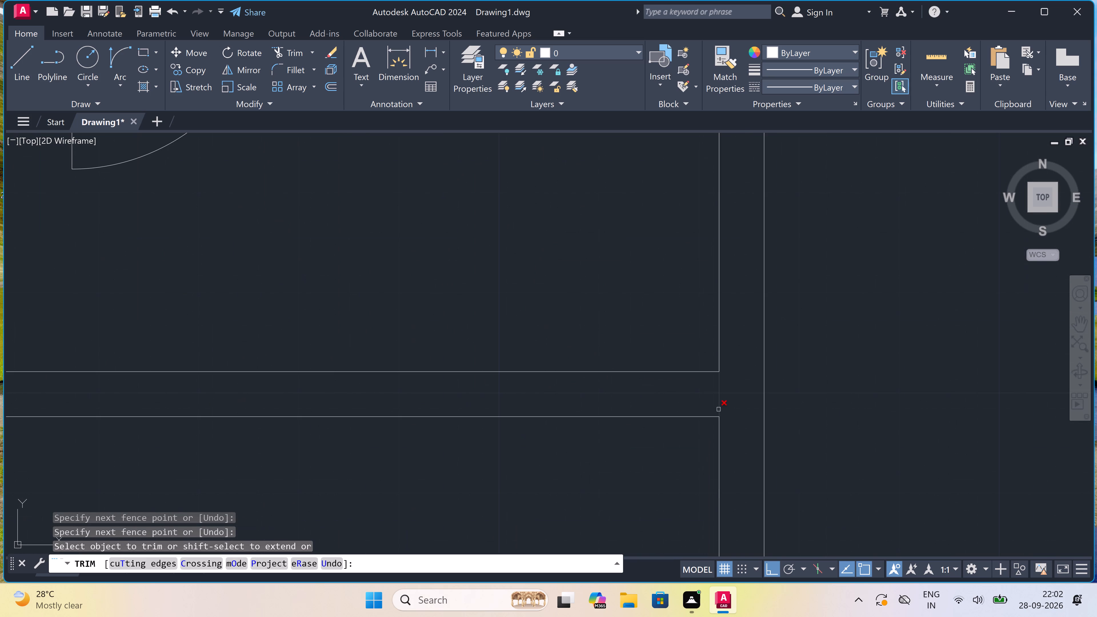
pyautogui.click(720, 405)
# Trim the overlapping segments where the partition between the two small rooms meets their left wall.
pyautogui.scroll(-4, 720, 405)
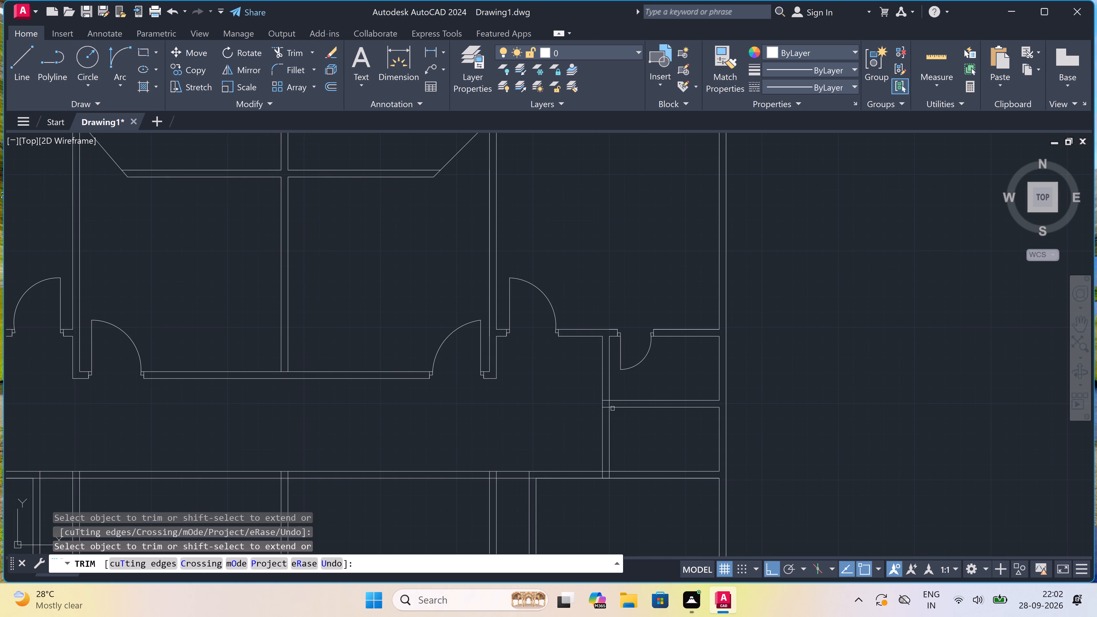
pyautogui.scroll(3, 611, 407)
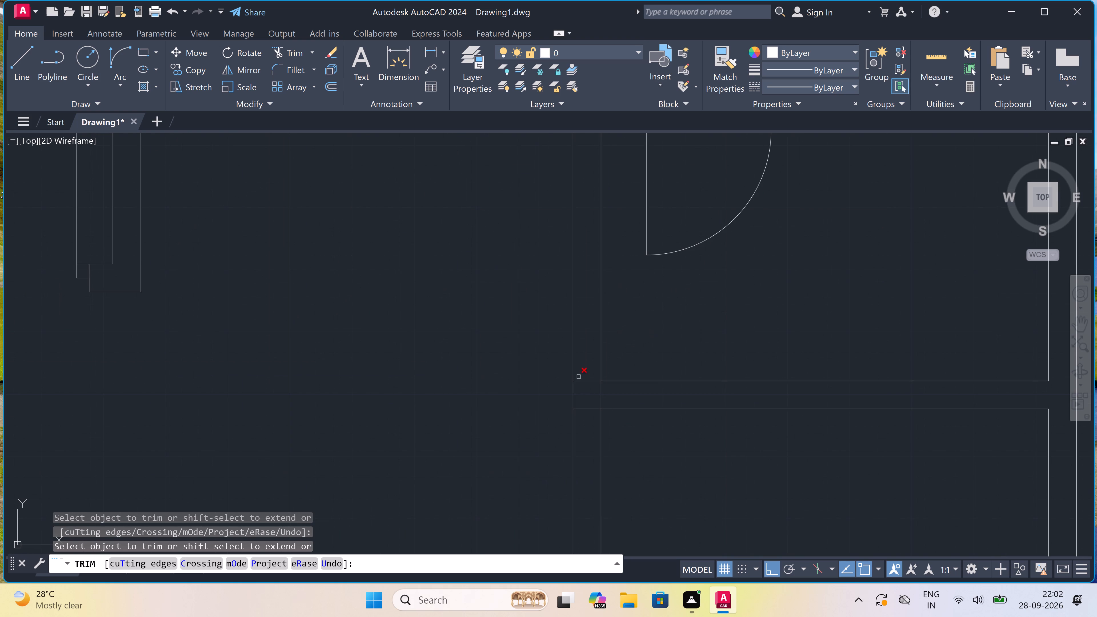
pyautogui.click(578, 373)
pyautogui.click(589, 453)
pyautogui.click(587, 408)
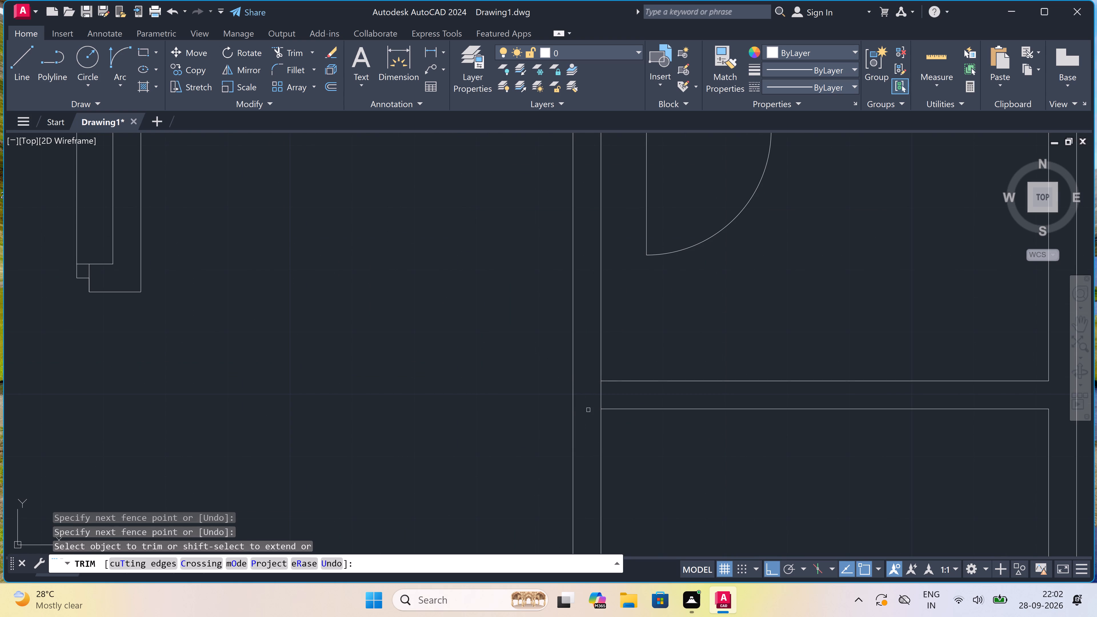
pyautogui.doubleClick(610, 395)
pyautogui.scroll(-4, 610, 395)
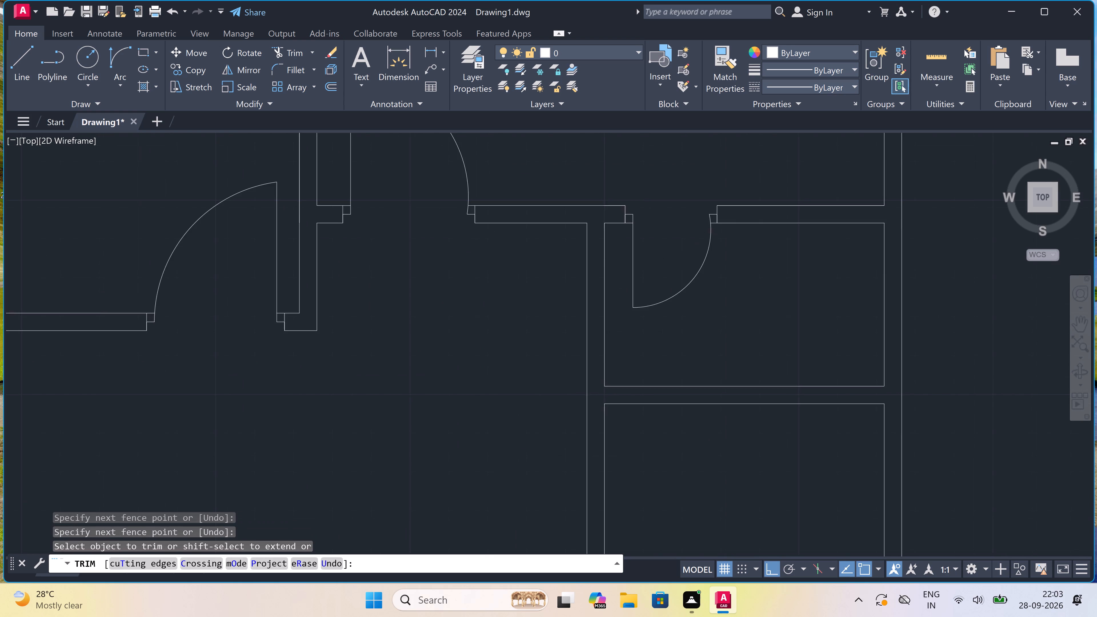
pyautogui.scroll(-1, 610, 395)
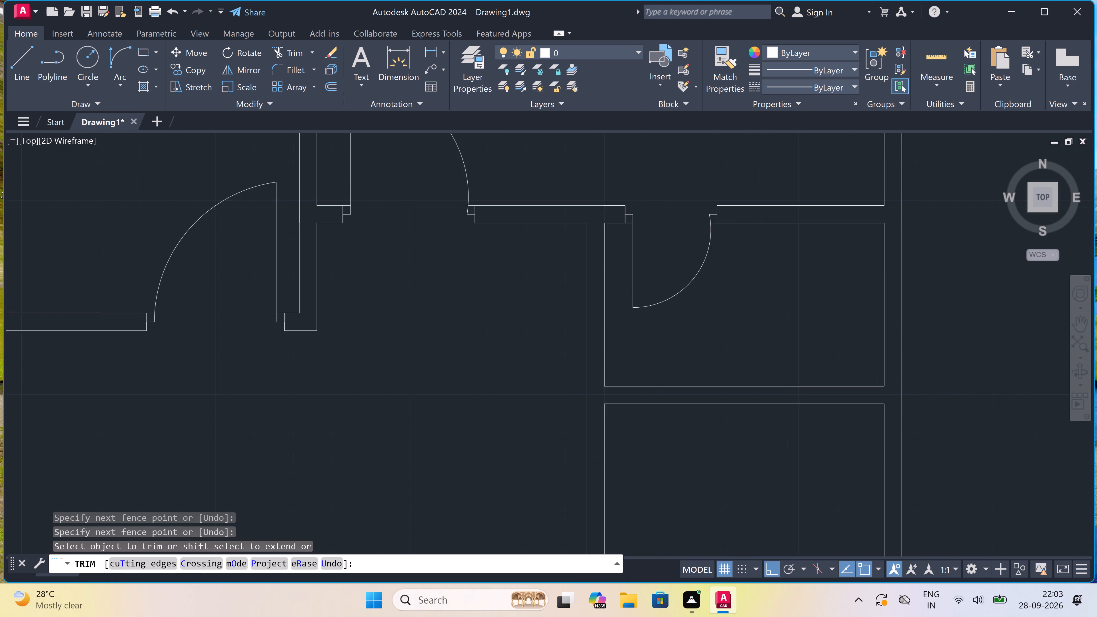
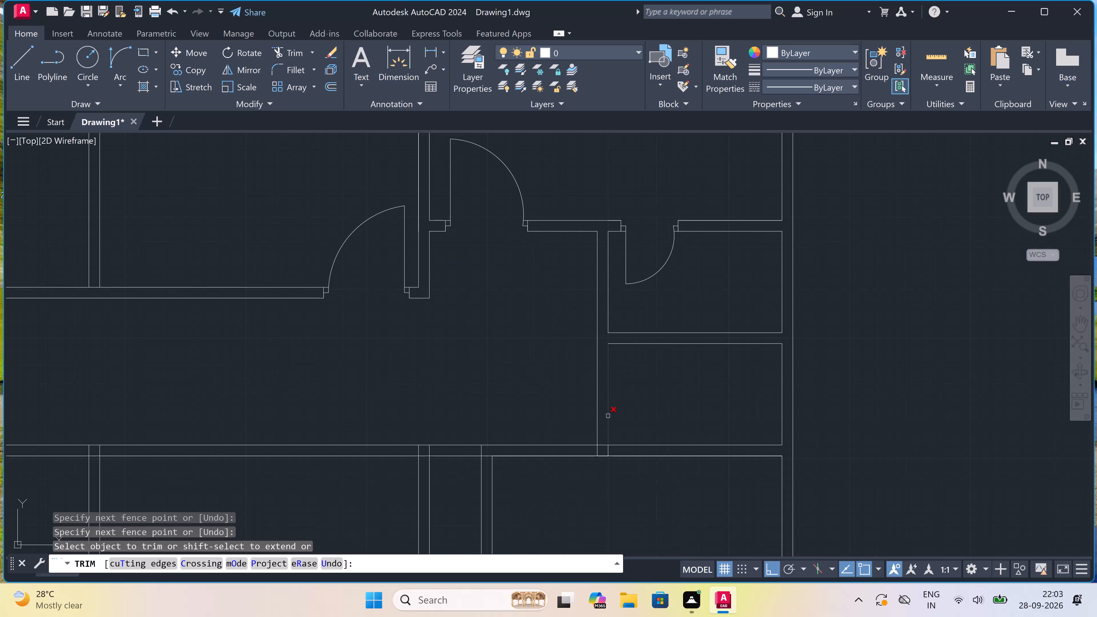
# Trim the overlapping segments where the small rooms' left wall meets the corridor's lower wall.
pyautogui.scroll(2, 606, 455)
pyautogui.doubleClick(601, 427)
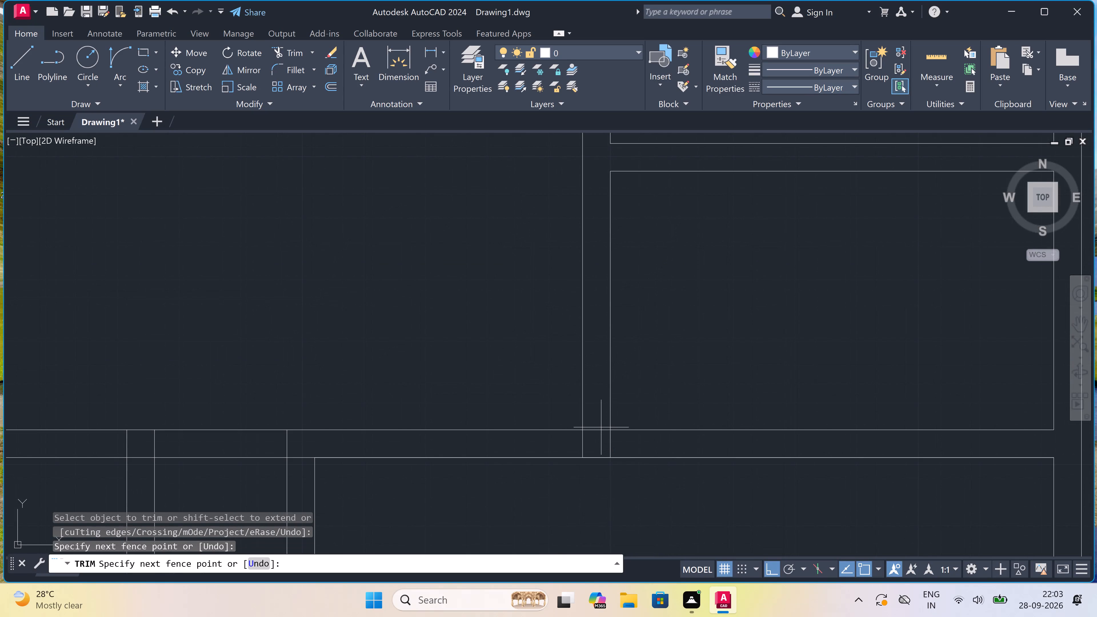
pyautogui.tripleClick(605, 446)
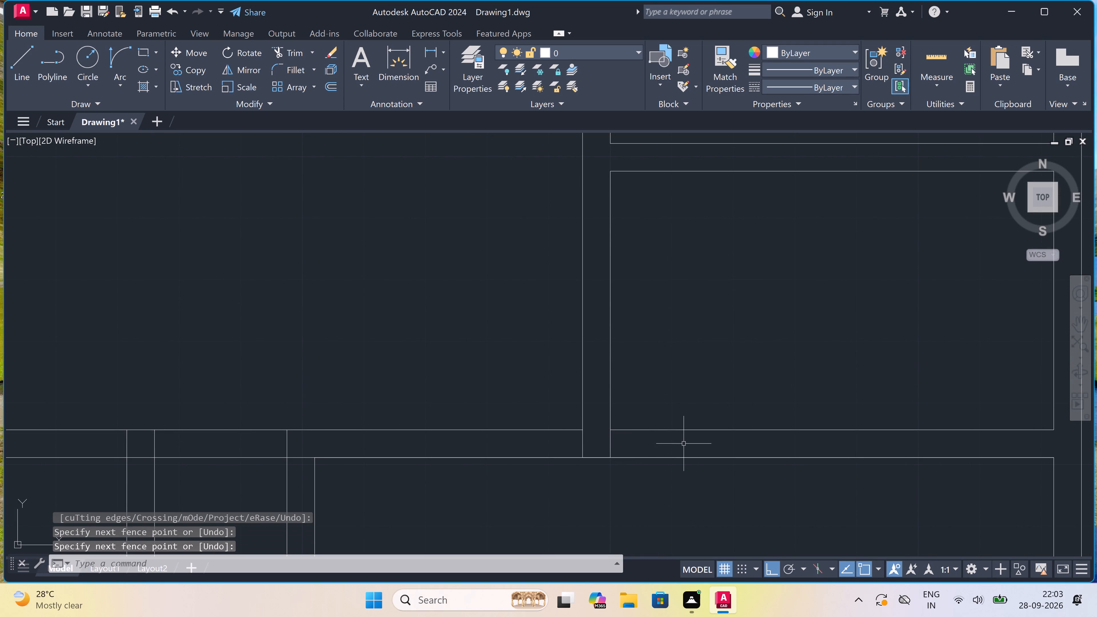
pyautogui.press('space')
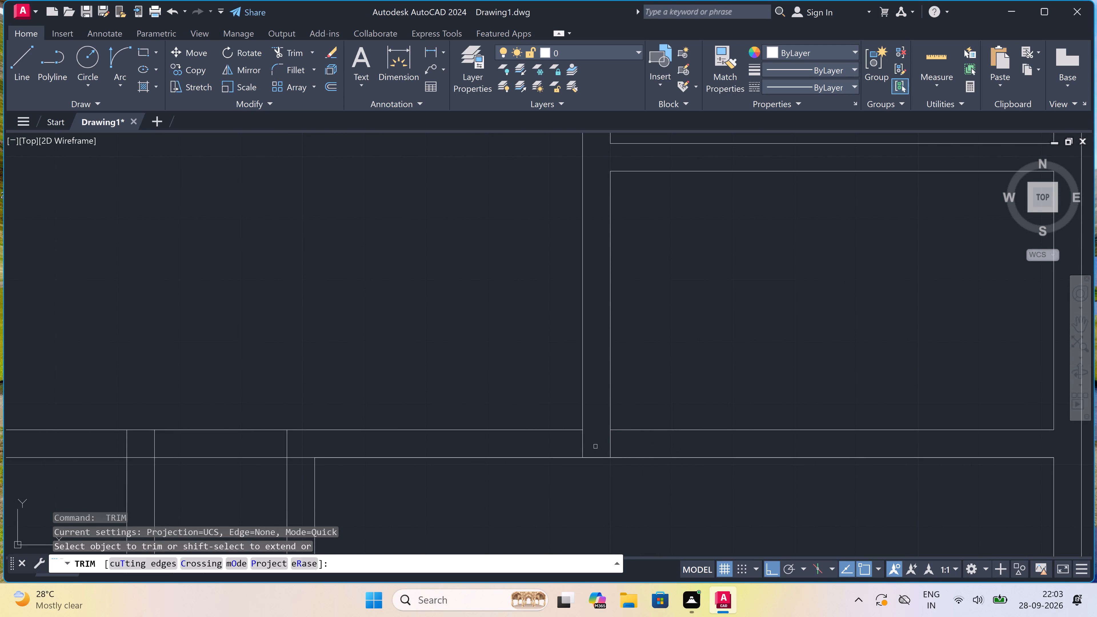
pyautogui.doubleClick(566, 450)
pyautogui.click(627, 450)
pyautogui.scroll(-3, 629, 450)
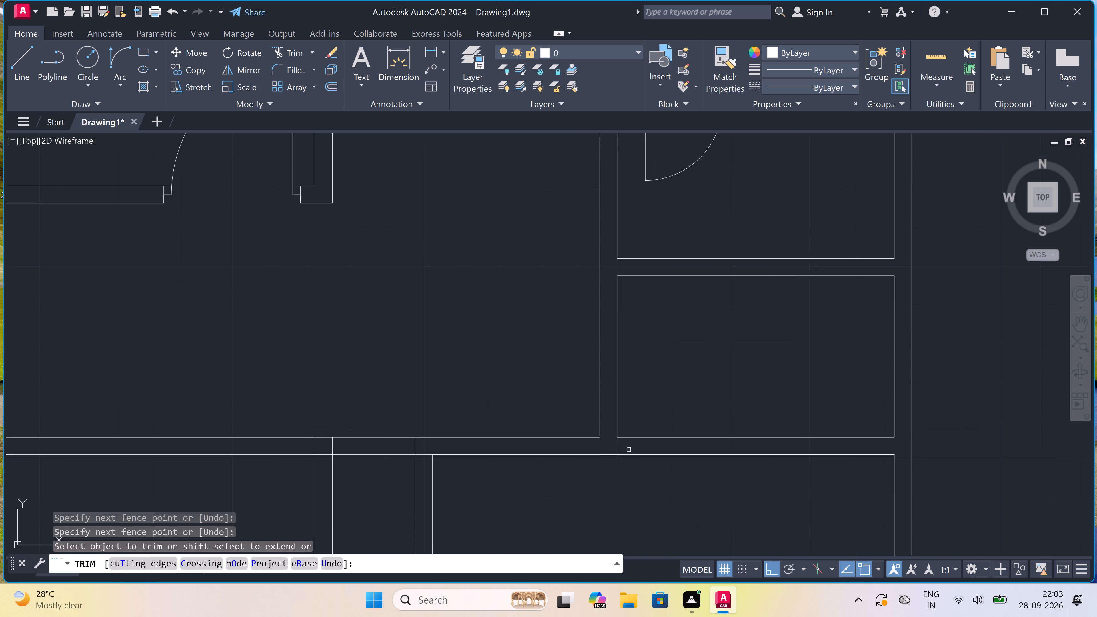
pyautogui.press('Escape')
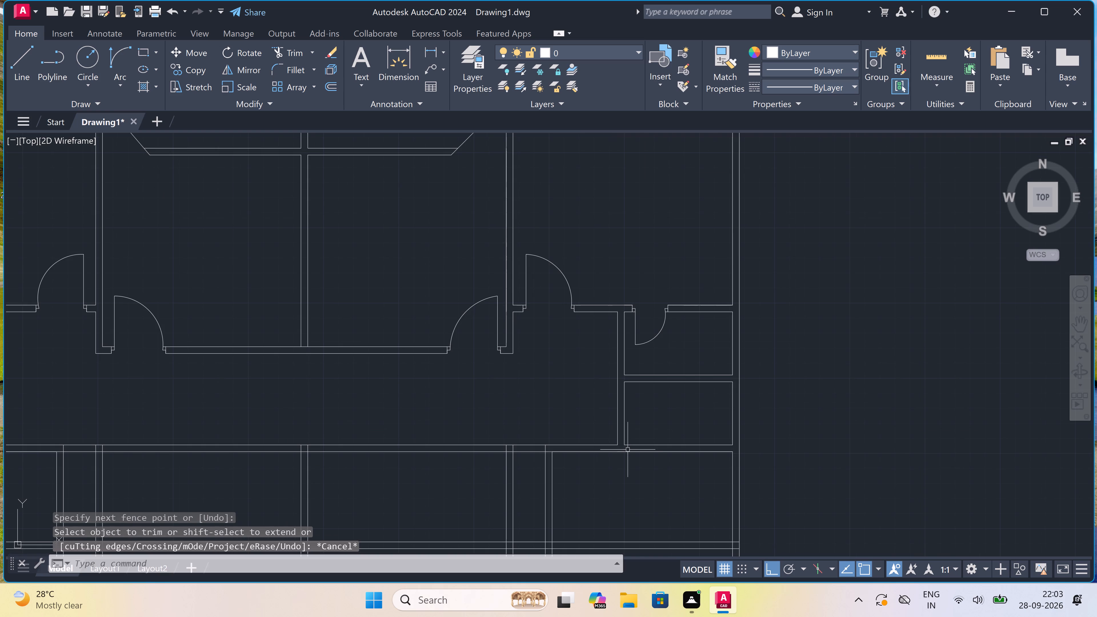
# Draw the upper door jamb across the lower small room's left wall, with a 2" stop from its midpoint and a 2' leaf into the room.
pyautogui.write('l')
pyautogui.press('space')
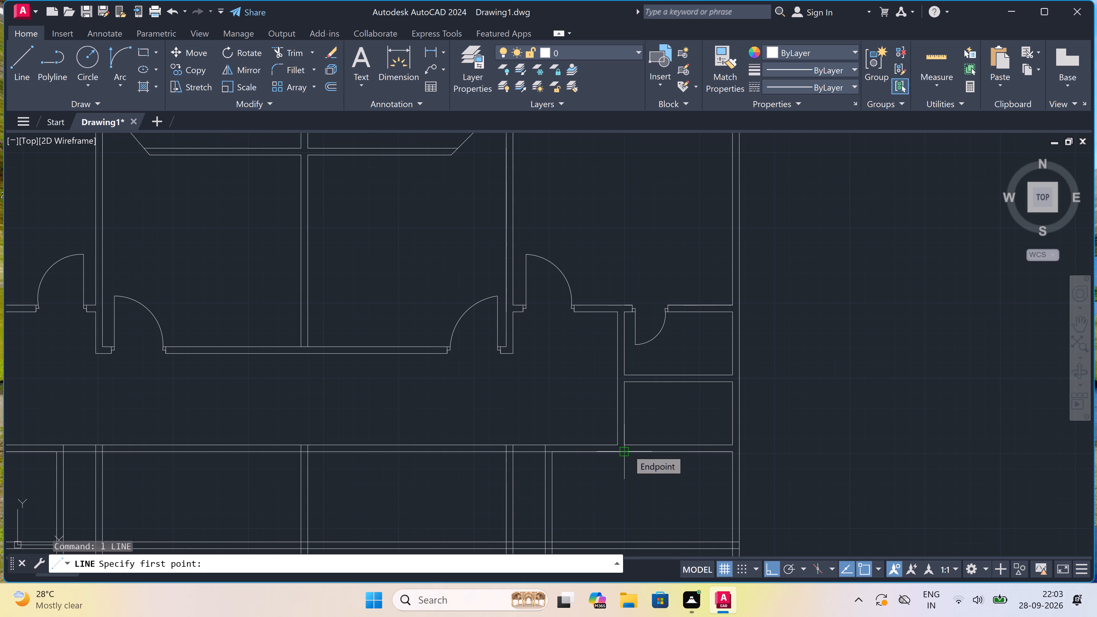
pyautogui.scroll(1, 628, 450)
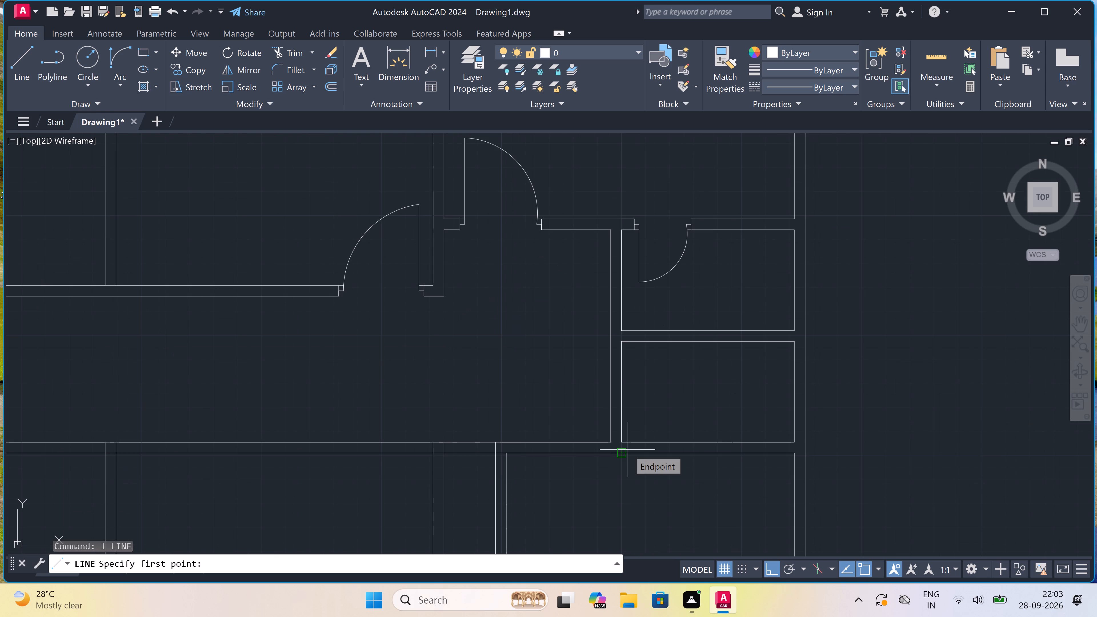
pyautogui.scroll(-1, 628, 450)
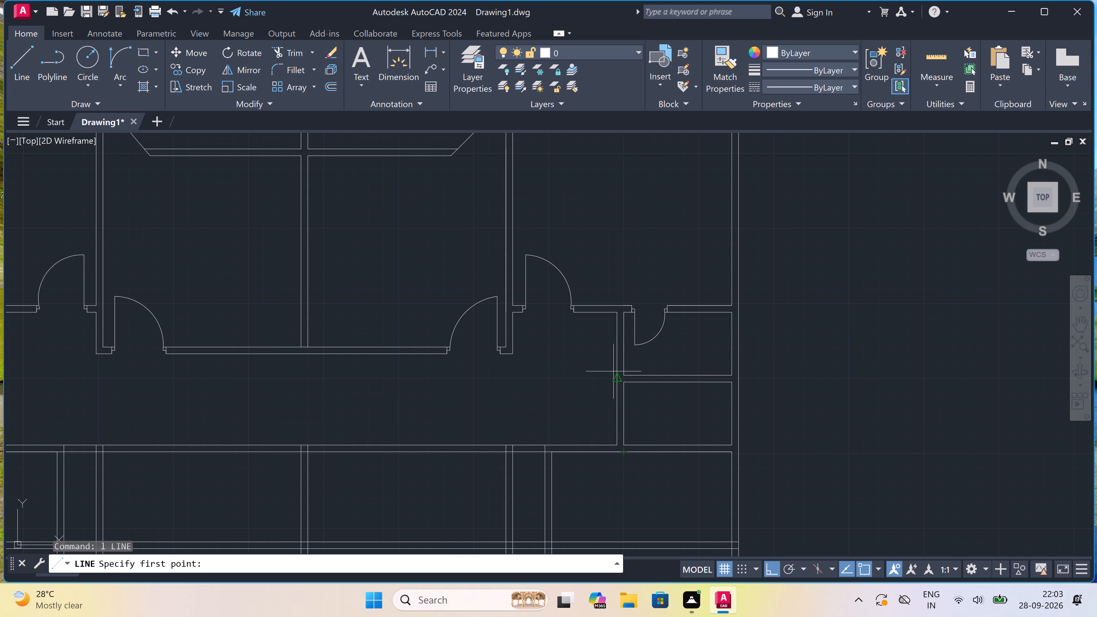
pyautogui.scroll(3, 614, 382)
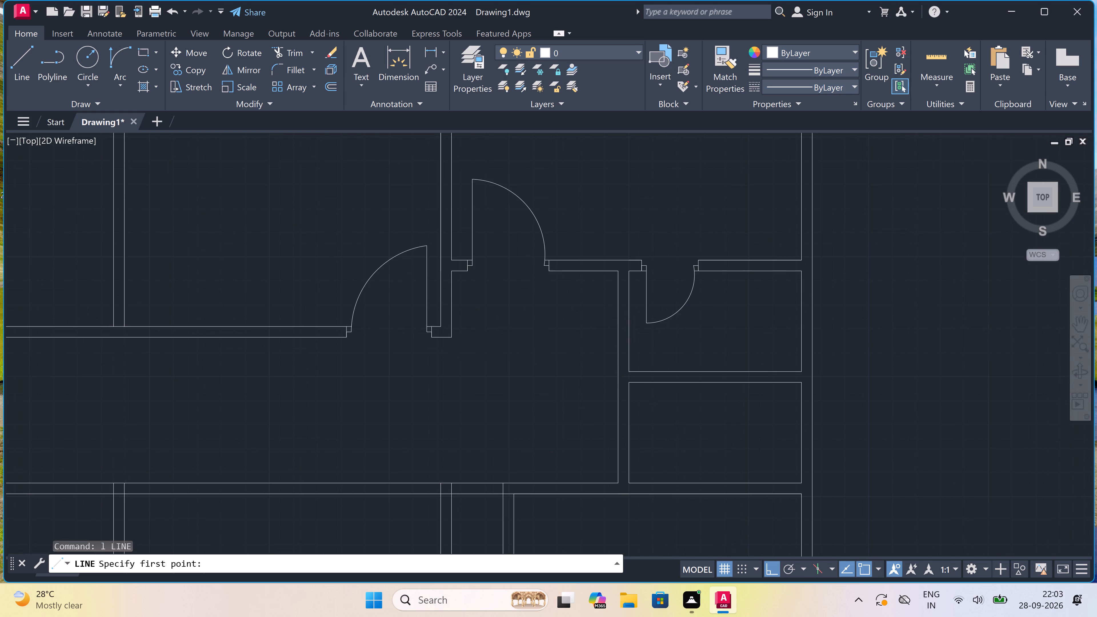
pyautogui.click(628, 396)
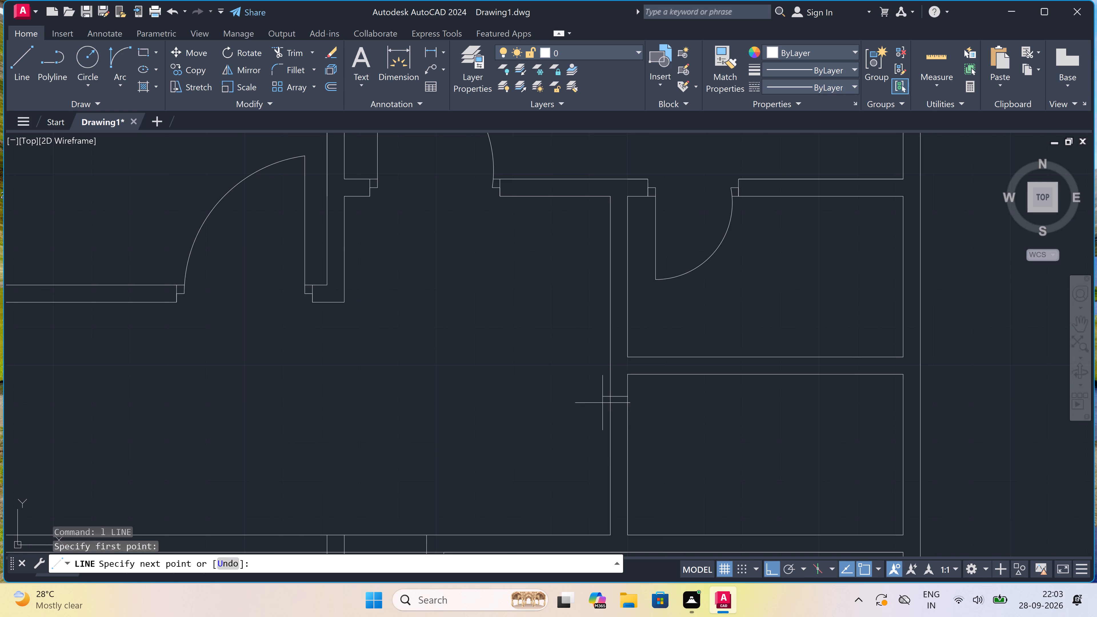
pyautogui.click(610, 395)
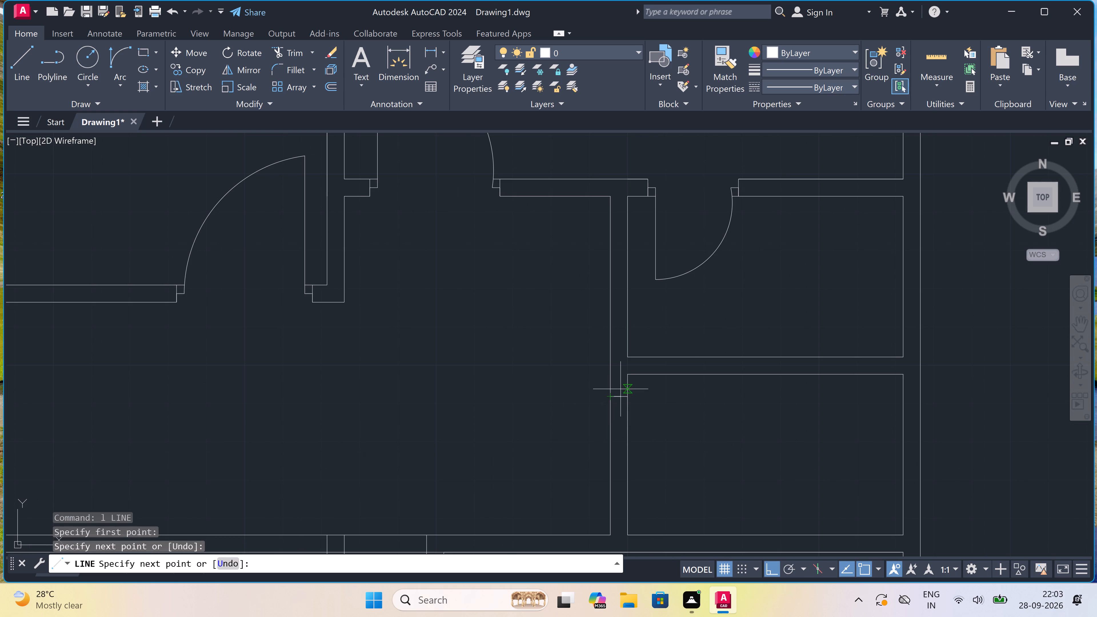
pyautogui.click(620, 392)
pyautogui.scroll(3, 619, 392)
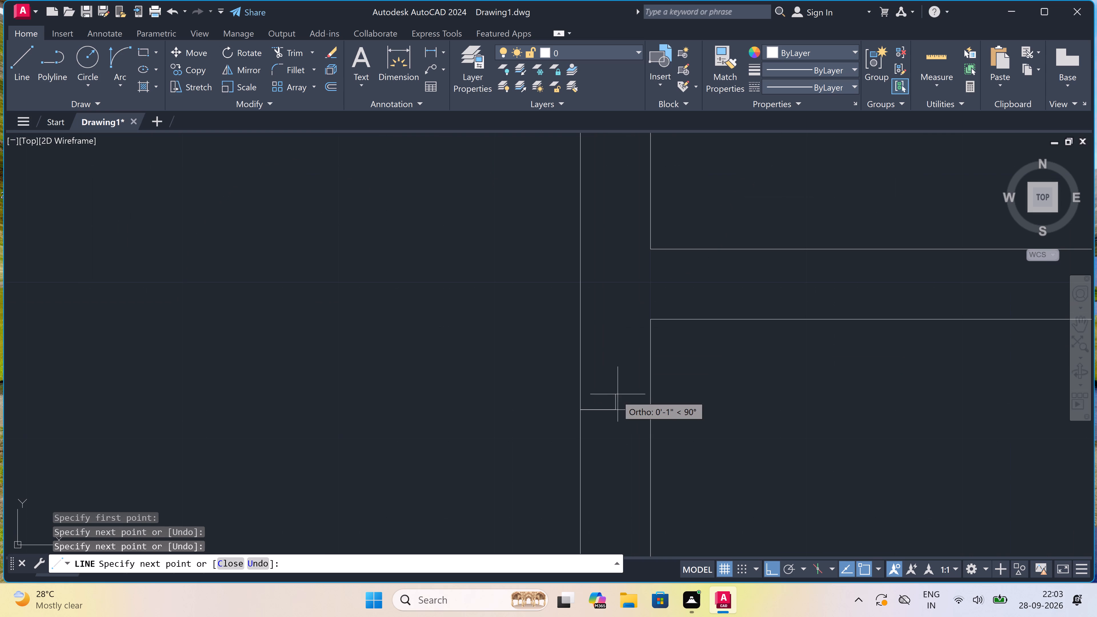
pyautogui.press('2')
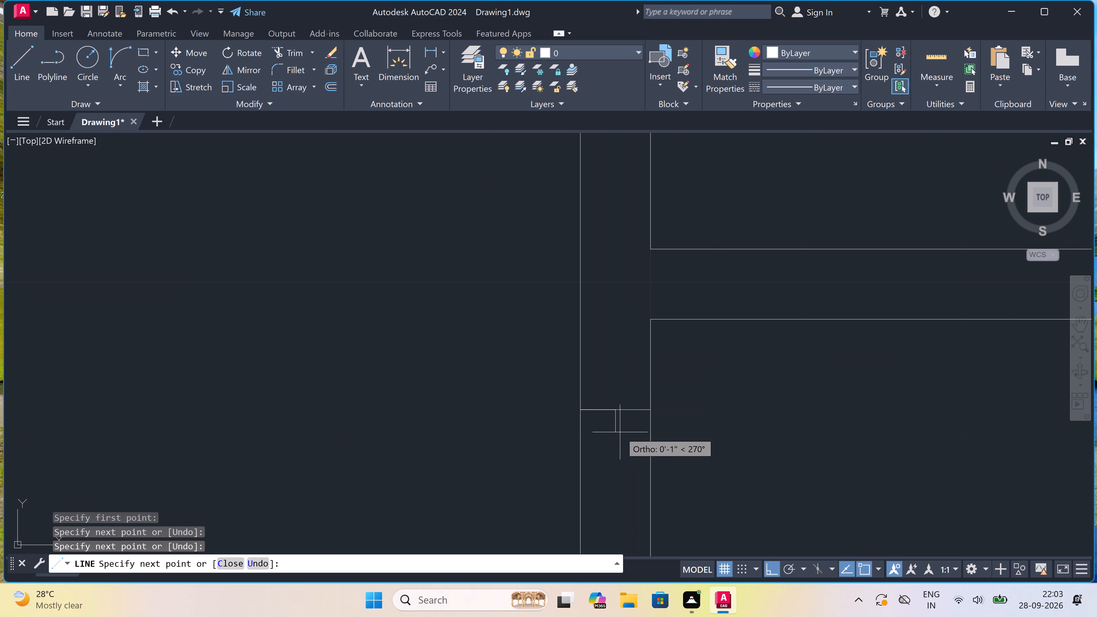
pyautogui.hotkey('shift', '"')
pyautogui.press('space')
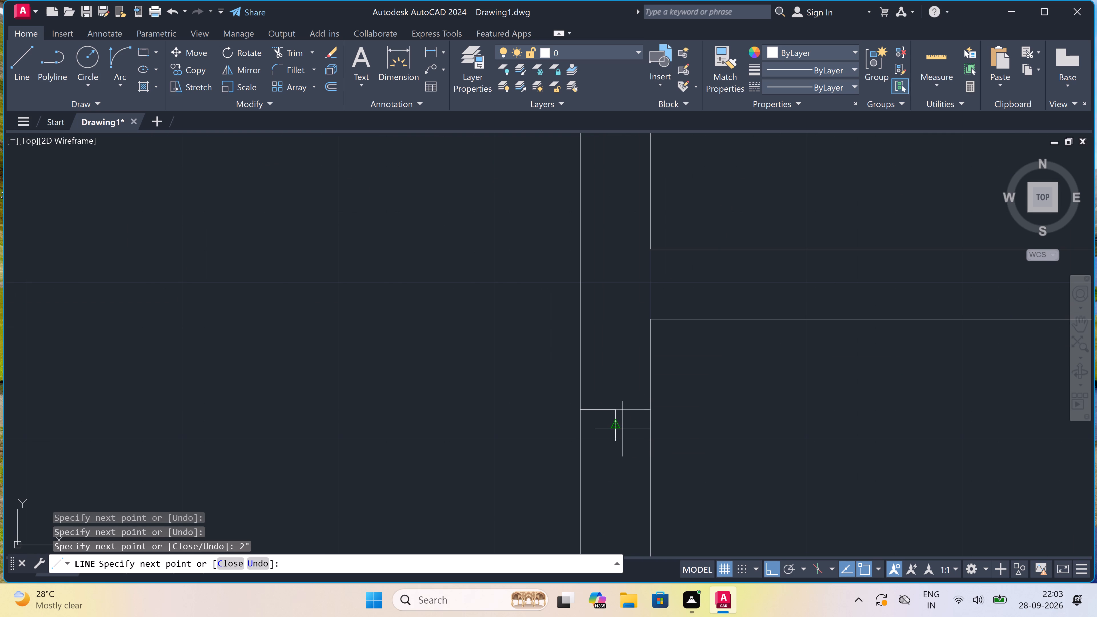
pyautogui.write("2'")
pyautogui.press('space')
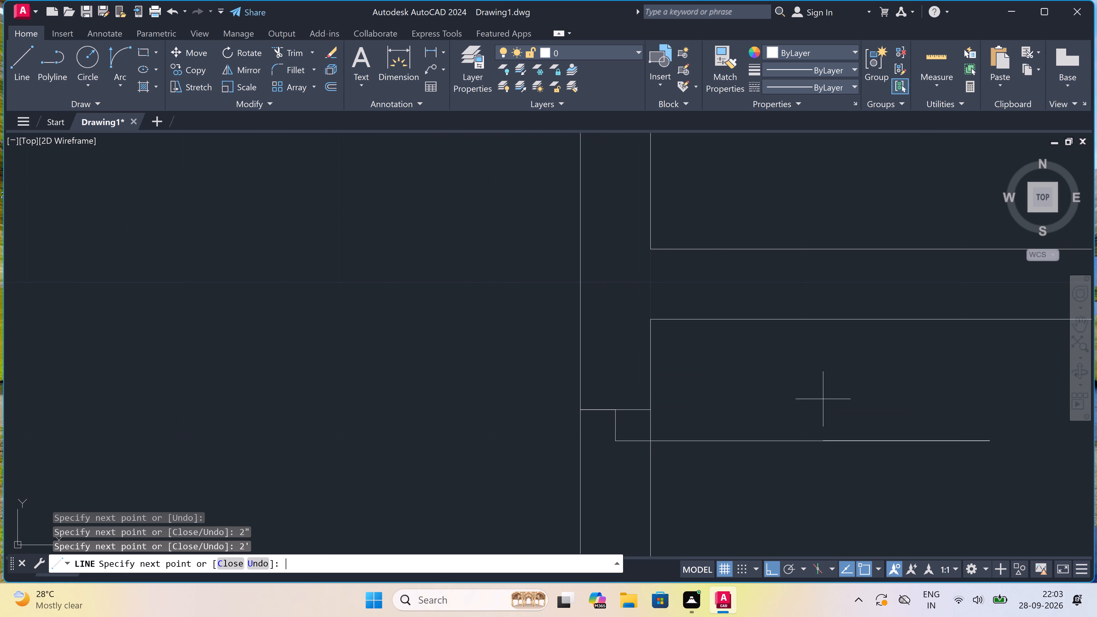
pyautogui.press('Escape')
# Draw the lower door jamb across the same wall, with a 2" stop running up from its midpoint.
pyautogui.scroll(-4, 823, 399)
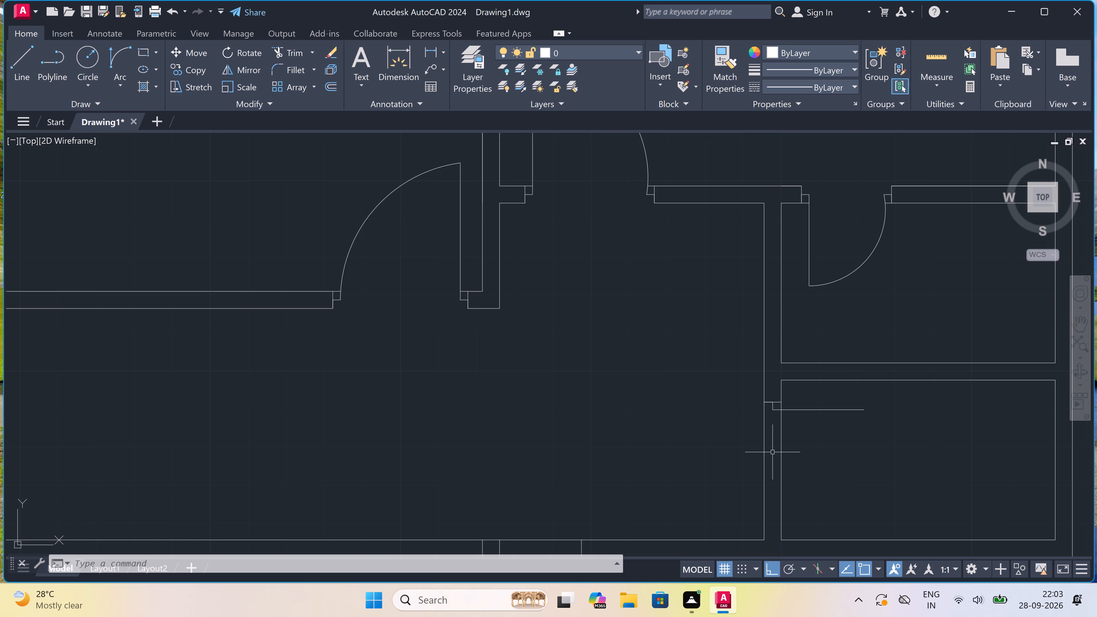
pyautogui.press('space')
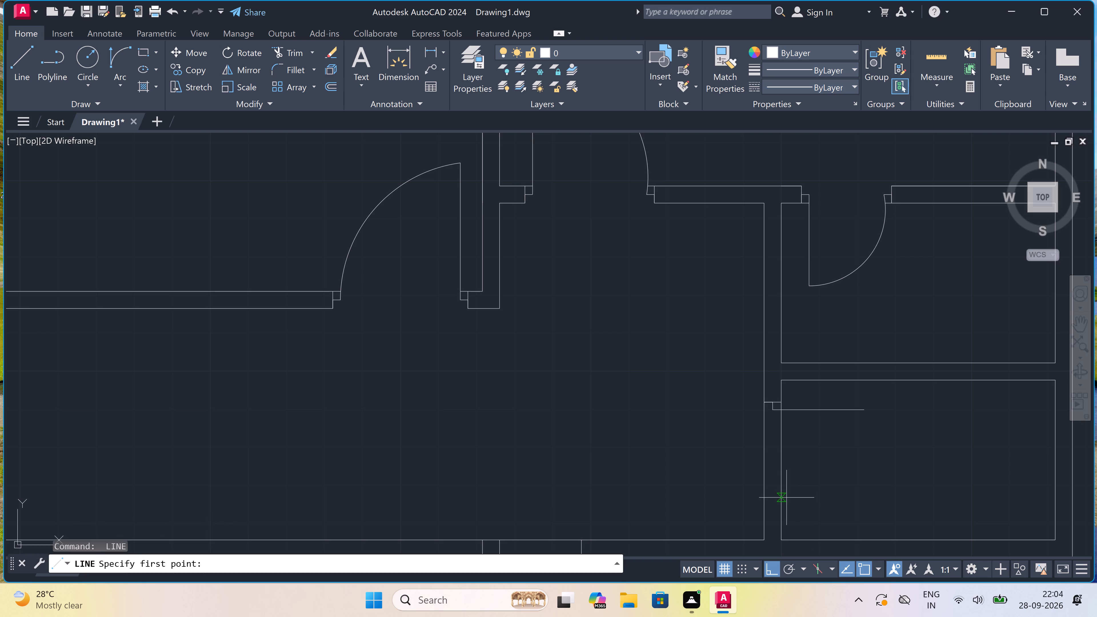
pyautogui.click(785, 496)
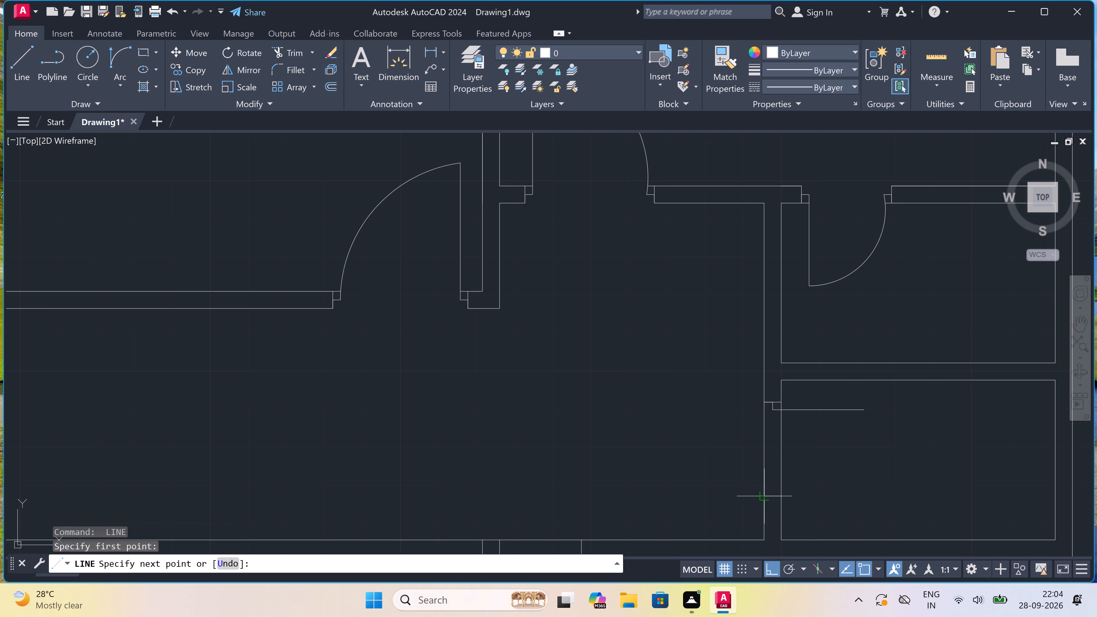
pyautogui.click(766, 497)
pyautogui.scroll(2, 766, 498)
pyautogui.click(785, 490)
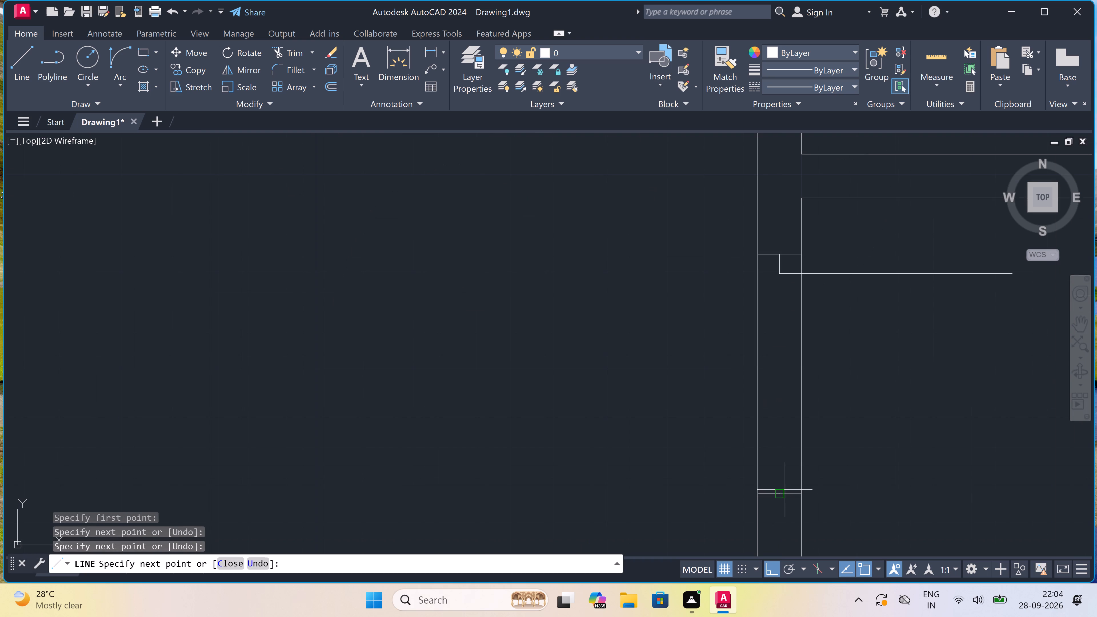
pyautogui.write('2"')
pyautogui.press('space')
pyautogui.press('Escape')
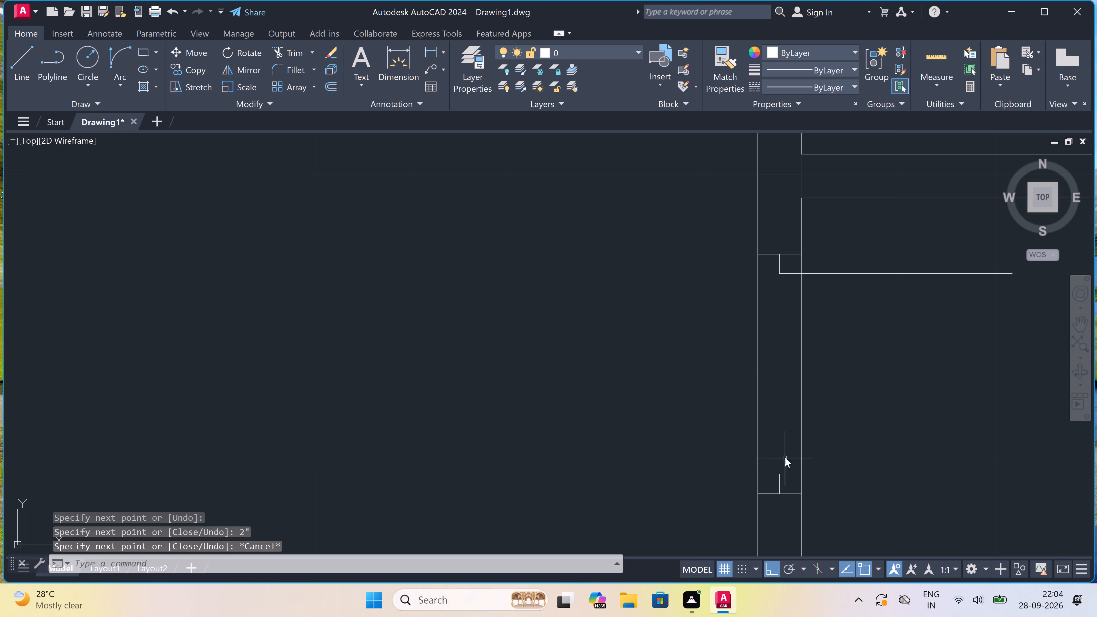
# Draw the door swing arc from the free end of the 2' leaf to the lower jamb's stop.
pyautogui.click(113, 50)
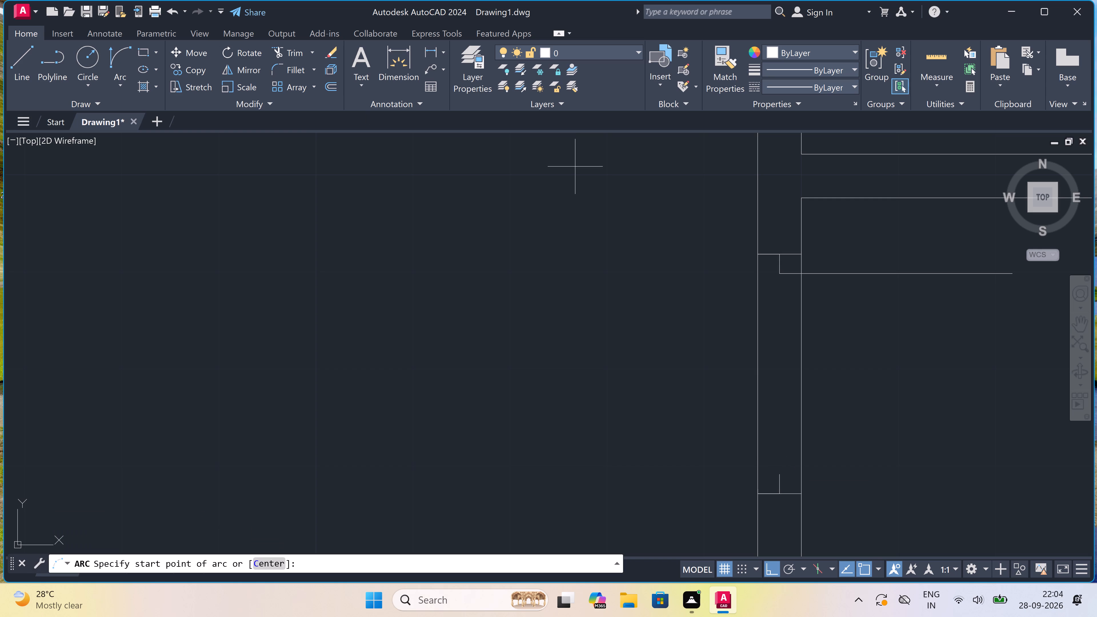
pyautogui.click(1016, 275)
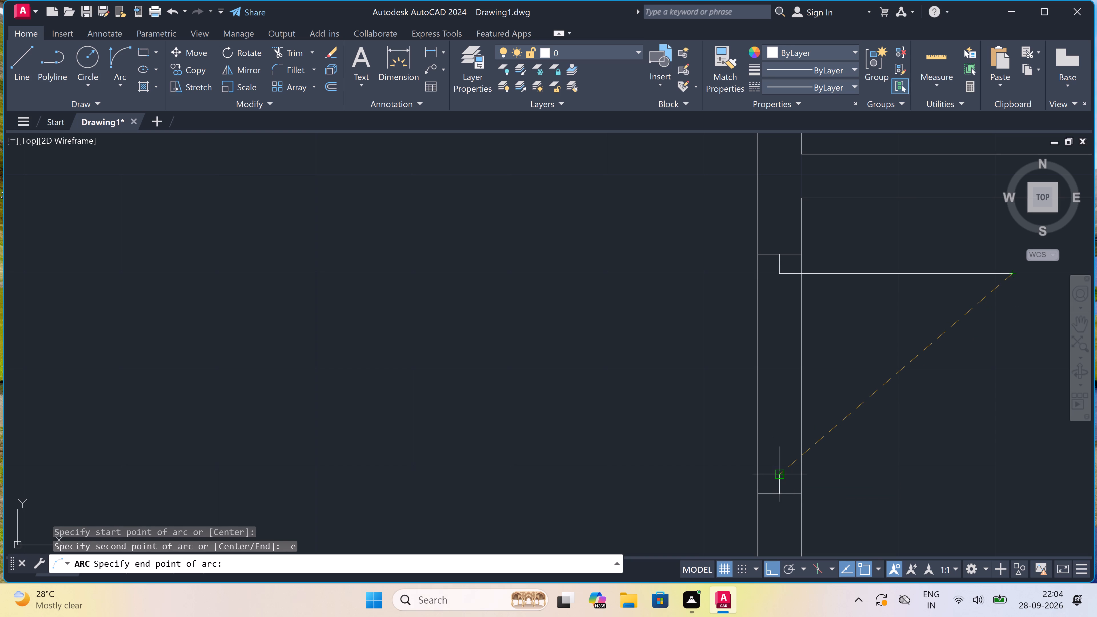
pyautogui.click(779, 472)
pyautogui.scroll(-2, 778, 471)
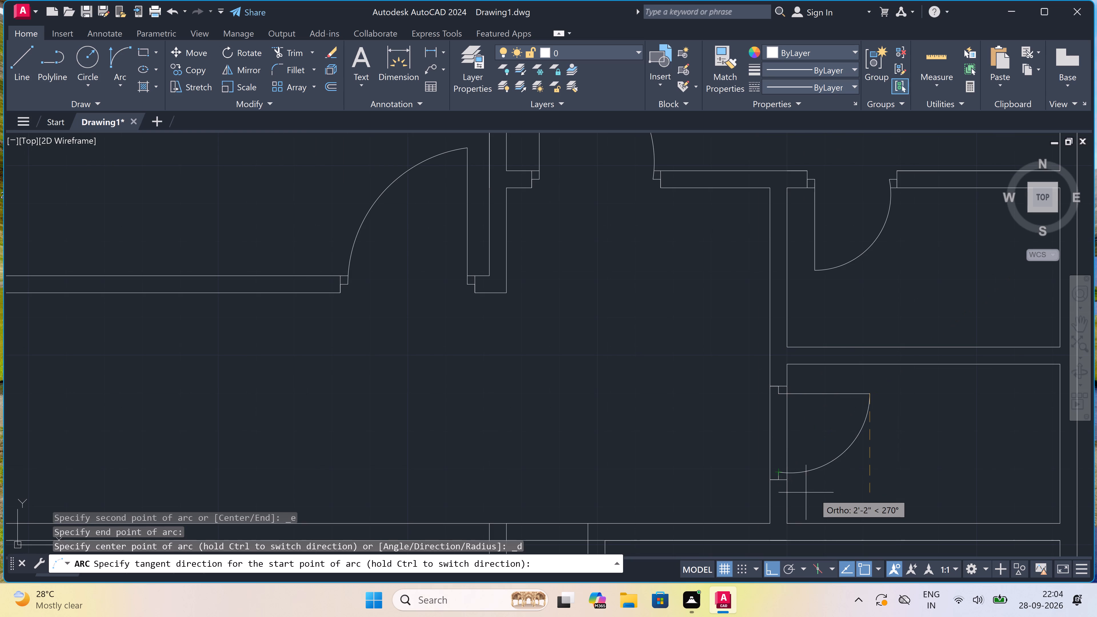
pyautogui.click(814, 493)
# Trim both wall lines across the lower small room's new door opening.
pyautogui.press('t')
pyautogui.press('r')
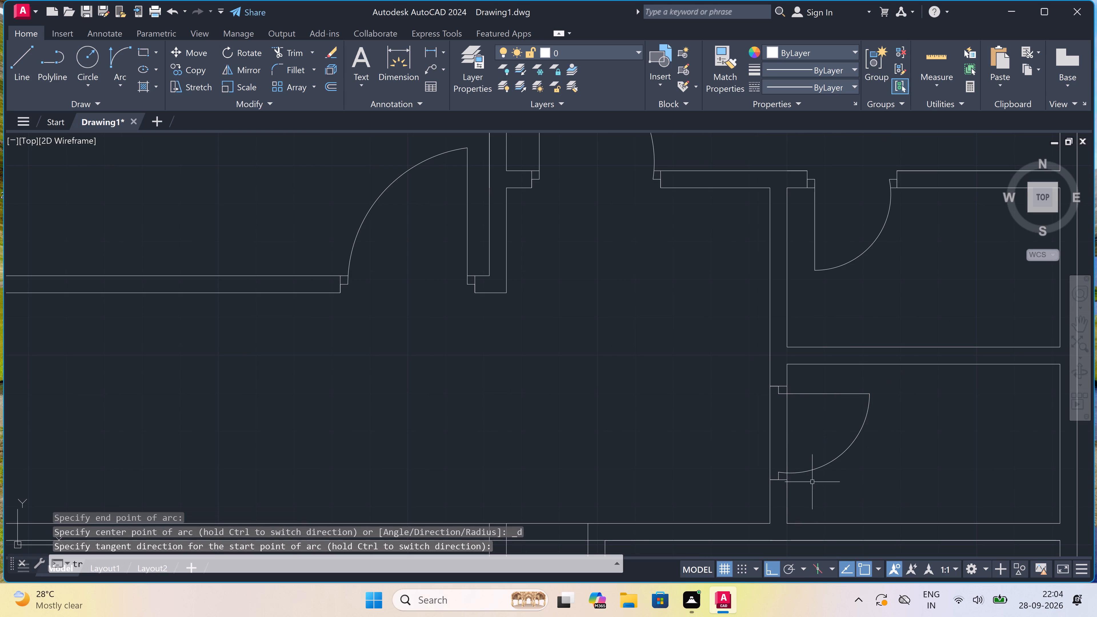
pyautogui.press('space')
pyautogui.click(802, 436)
pyautogui.click(738, 451)
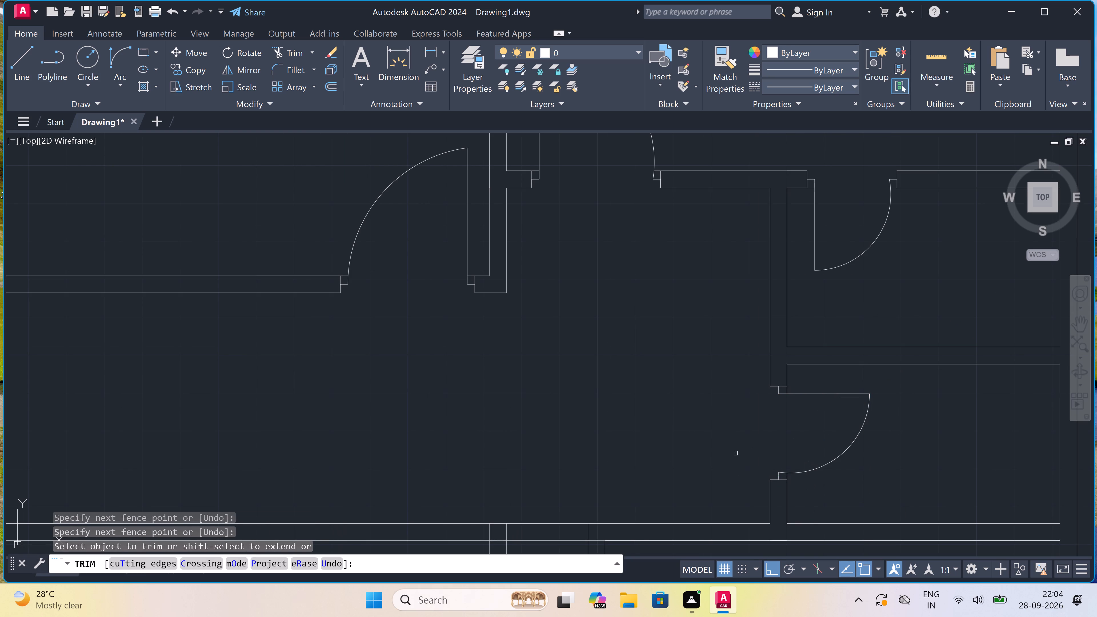
# Trim the overlapping segments where the upper-right room's left wall meets the top outer wall.
pyautogui.scroll(-4, 686, 421)
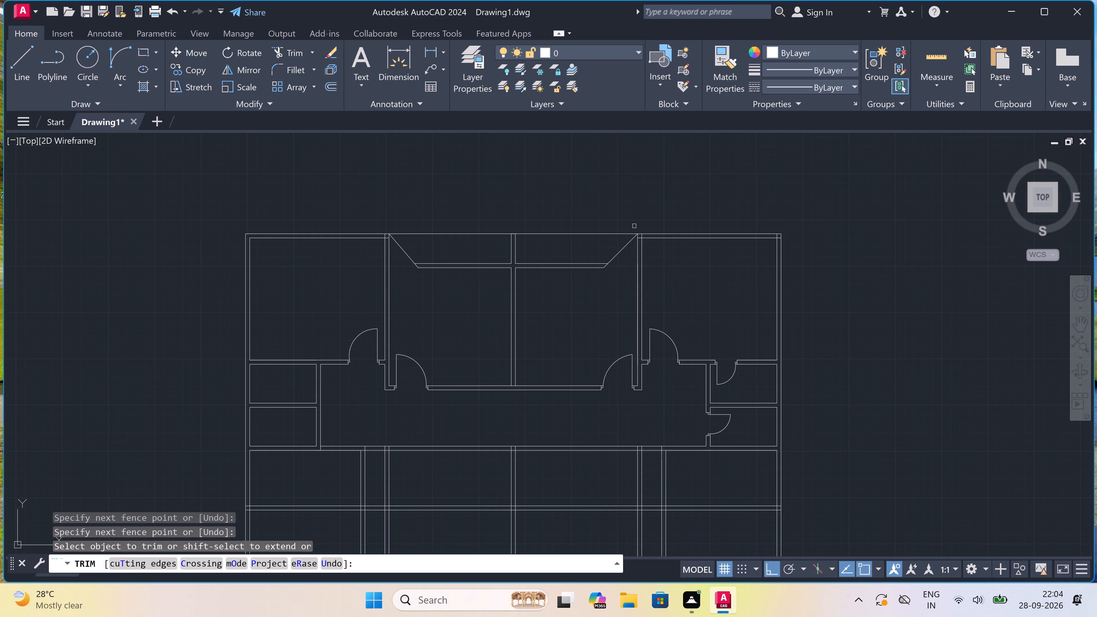
pyautogui.scroll(5, 637, 231)
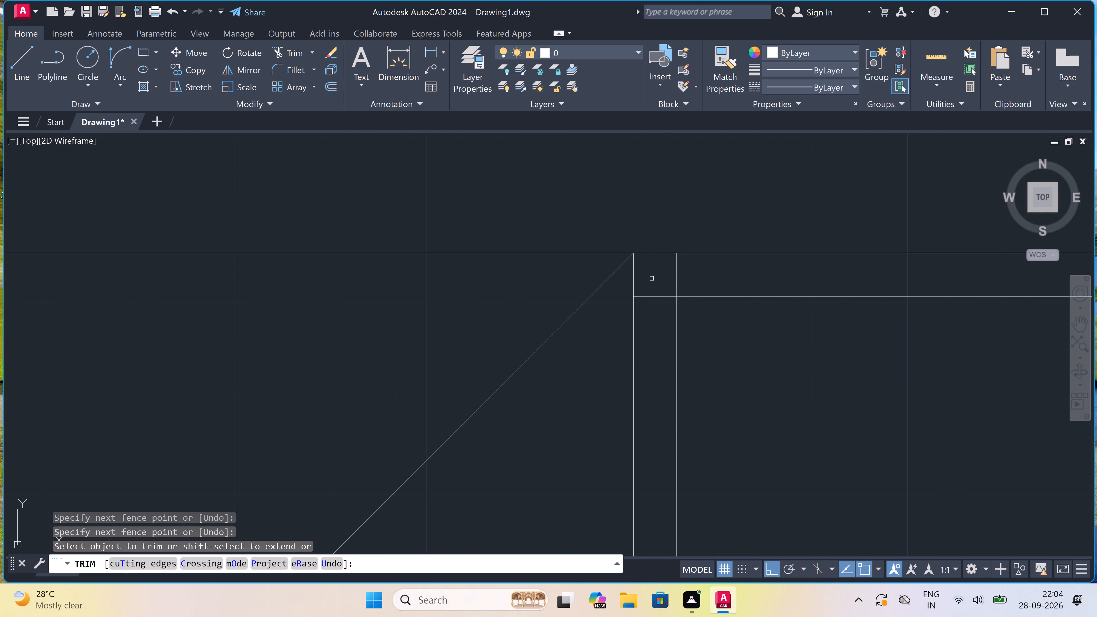
pyautogui.moveTo(651, 280); pyautogui.dragTo(652, 290)
pyautogui.click(657, 324)
pyautogui.moveTo(663, 277); pyautogui.dragTo(667, 274)
pyautogui.doubleClick(692, 268)
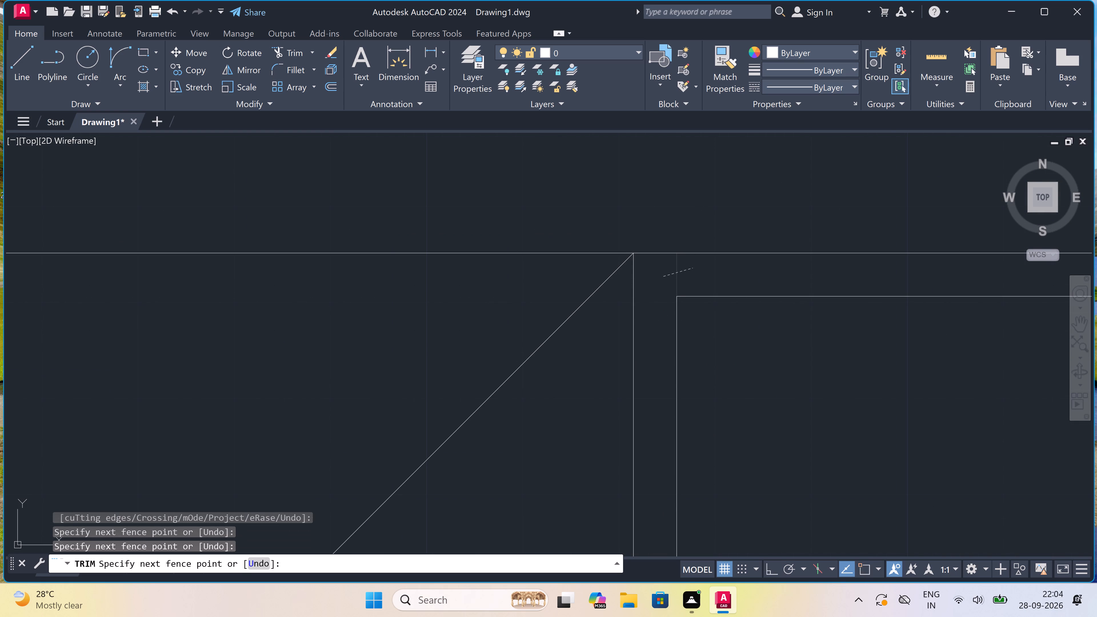
# Trim the overlapping inner wall lines at the upper-right outer corner of the plan.
pyautogui.scroll(-5, 669, 283)
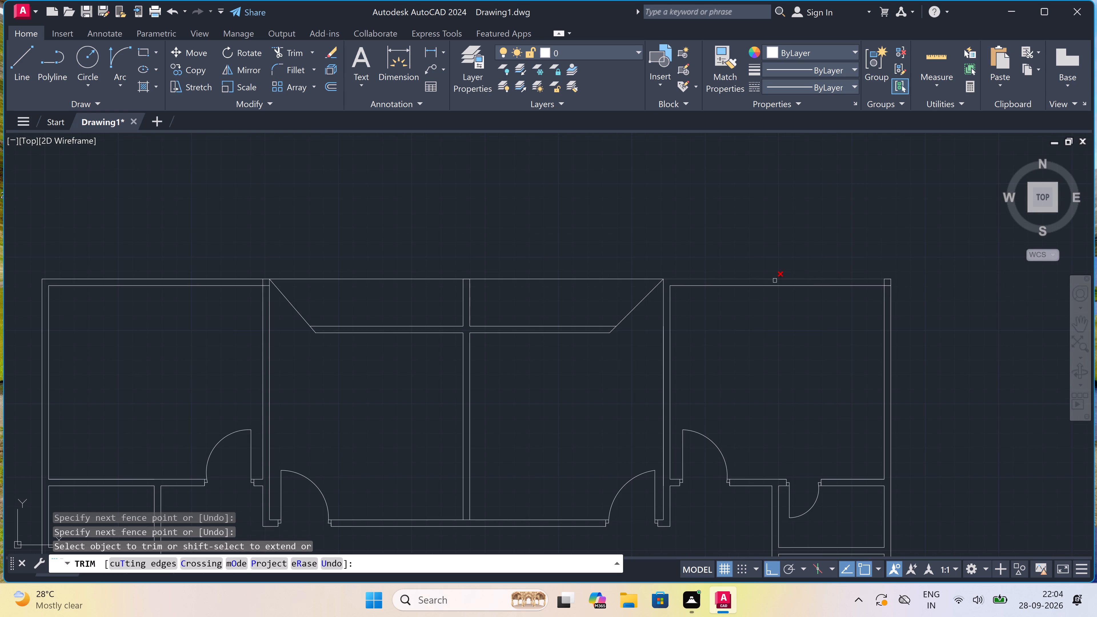
pyautogui.scroll(3, 885, 286)
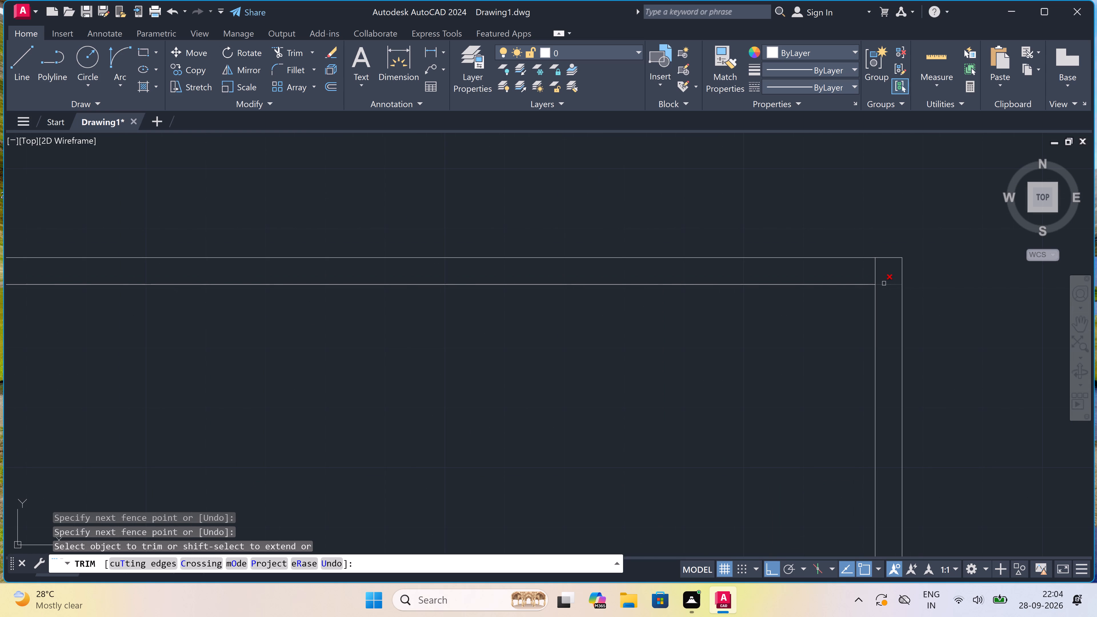
pyautogui.scroll(2, 874, 262)
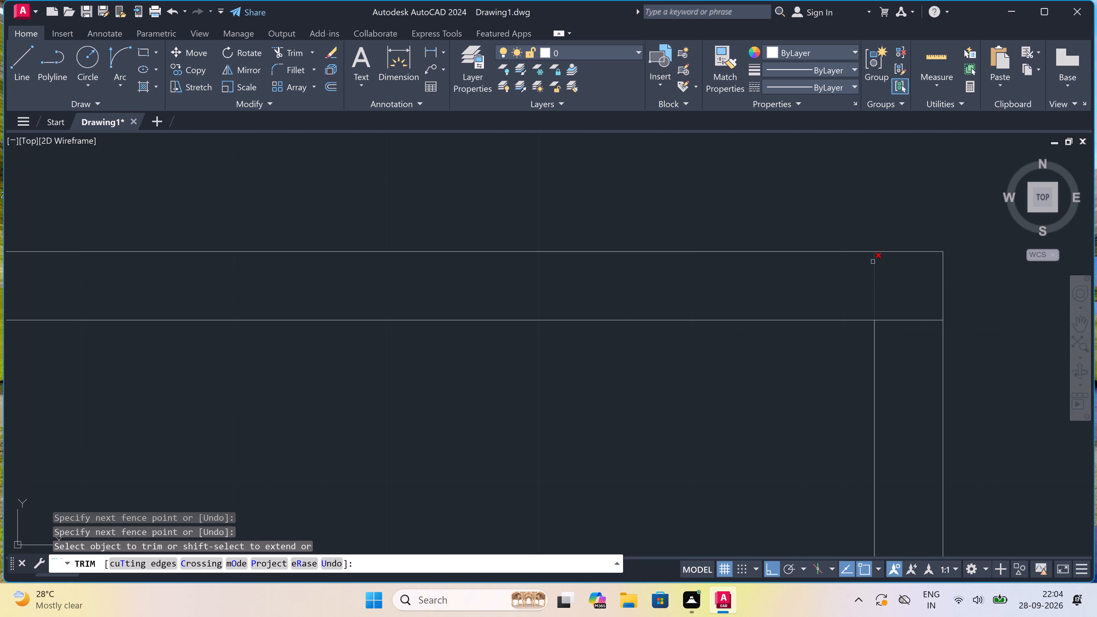
pyautogui.click(879, 277)
pyautogui.click(864, 283)
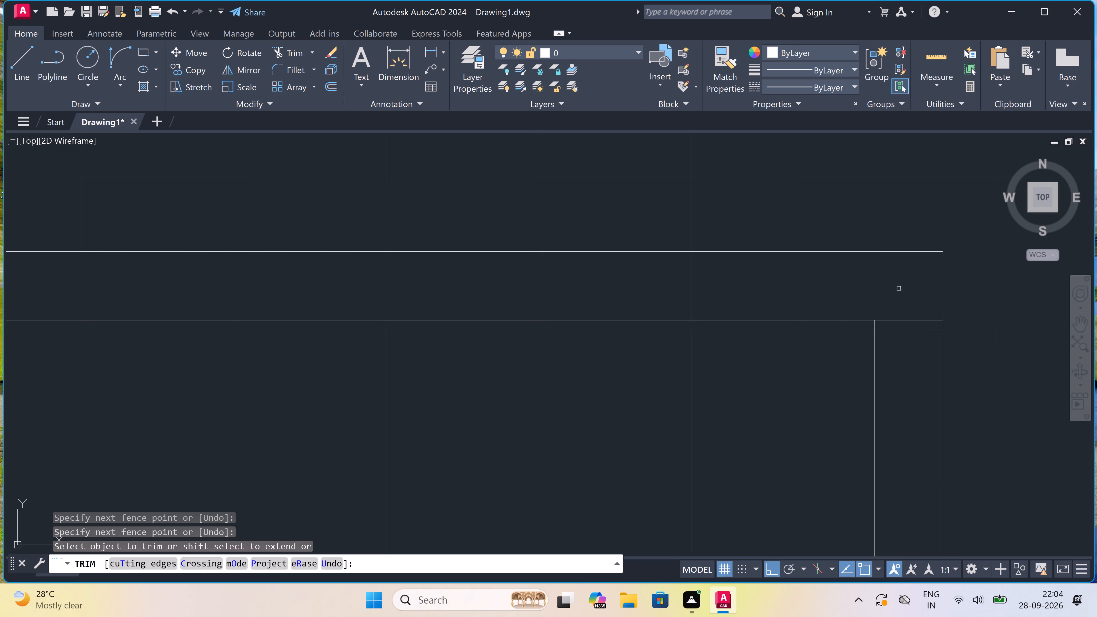
pyautogui.click(899, 289)
pyautogui.click(906, 342)
pyautogui.scroll(-3, 870, 301)
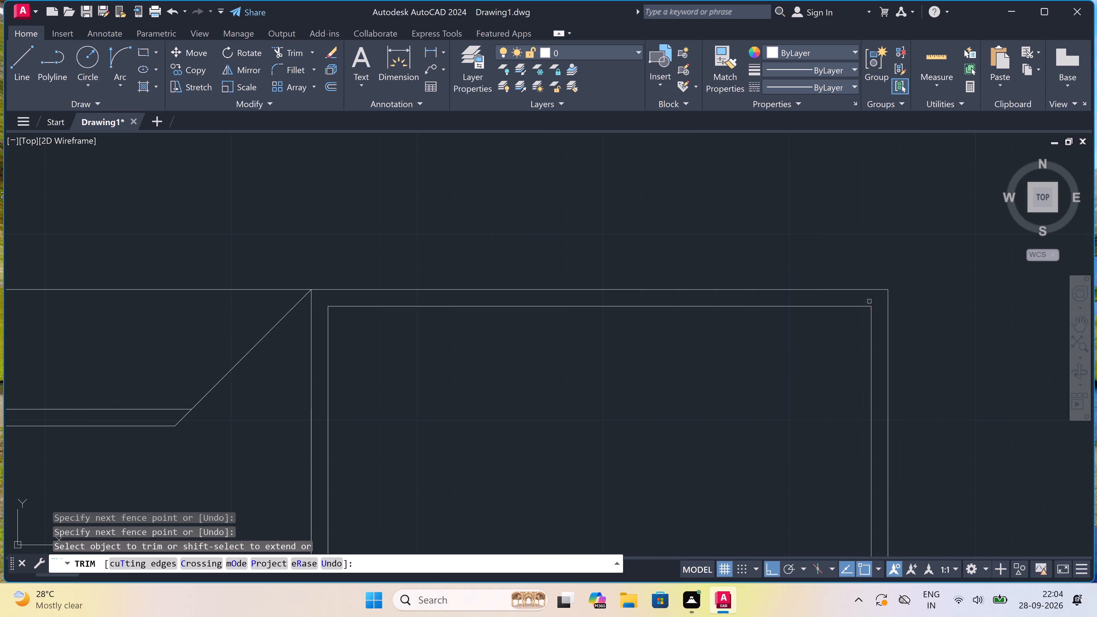
# Trim the overlapping segments where the upper-left room's right wall meets the top outer wall.
pyautogui.scroll(-5, 880, 349)
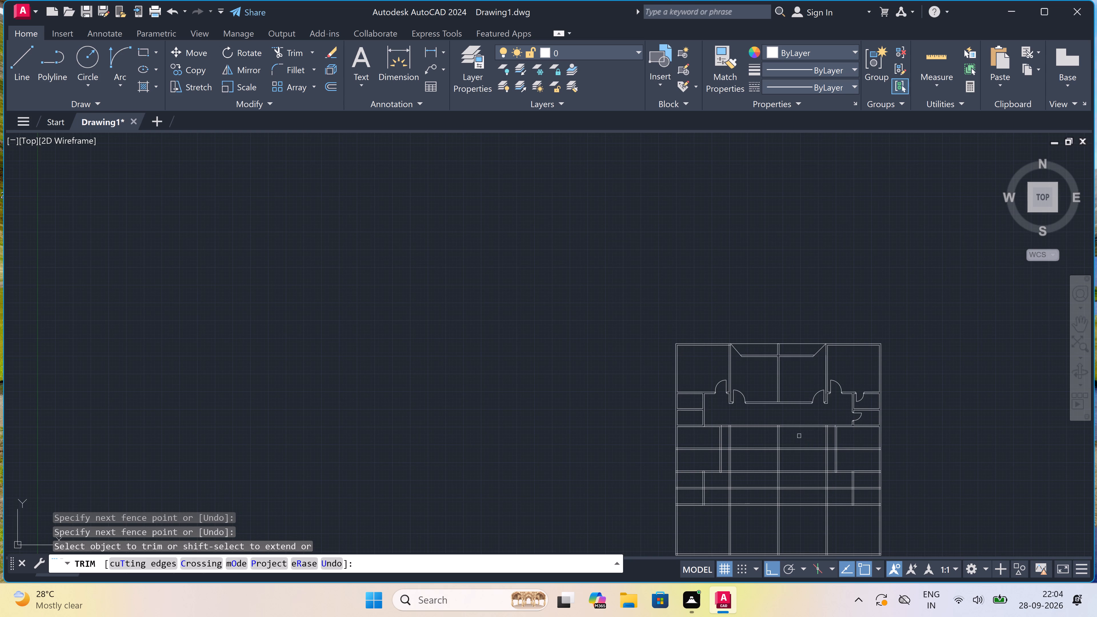
pyautogui.scroll(2, 661, 324)
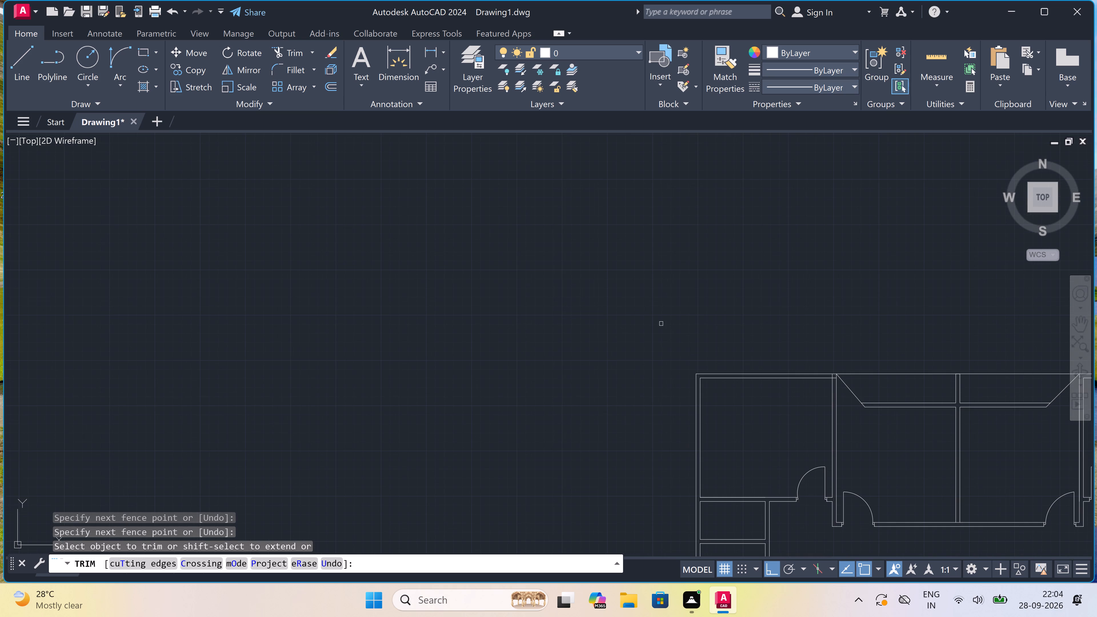
pyautogui.scroll(-1, 661, 324)
pyautogui.scroll(3, 775, 362)
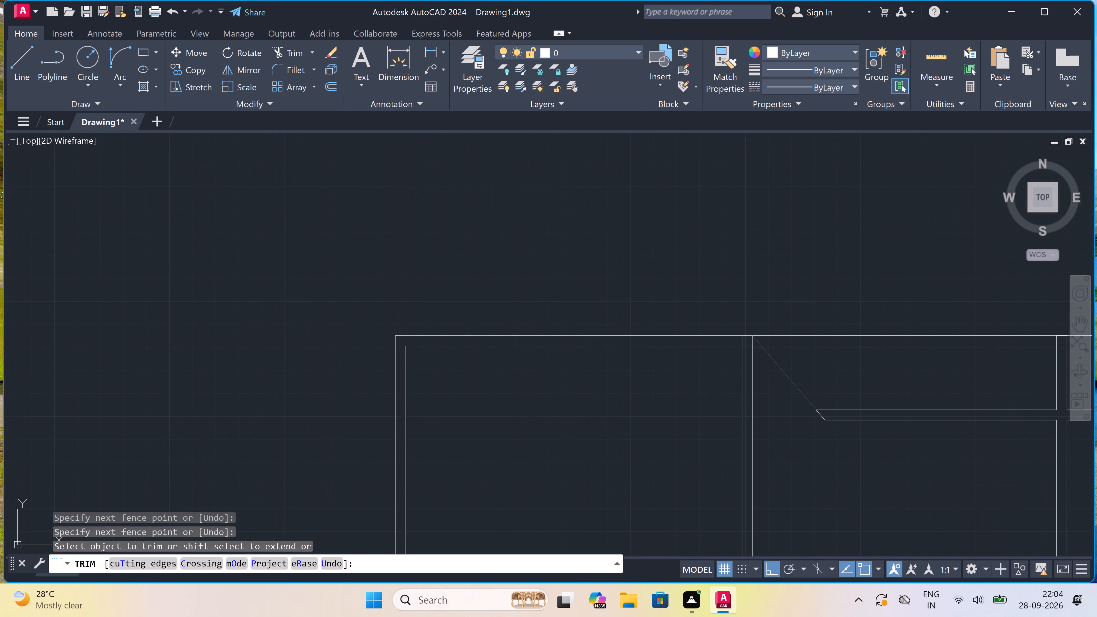
pyautogui.scroll(2, 735, 351)
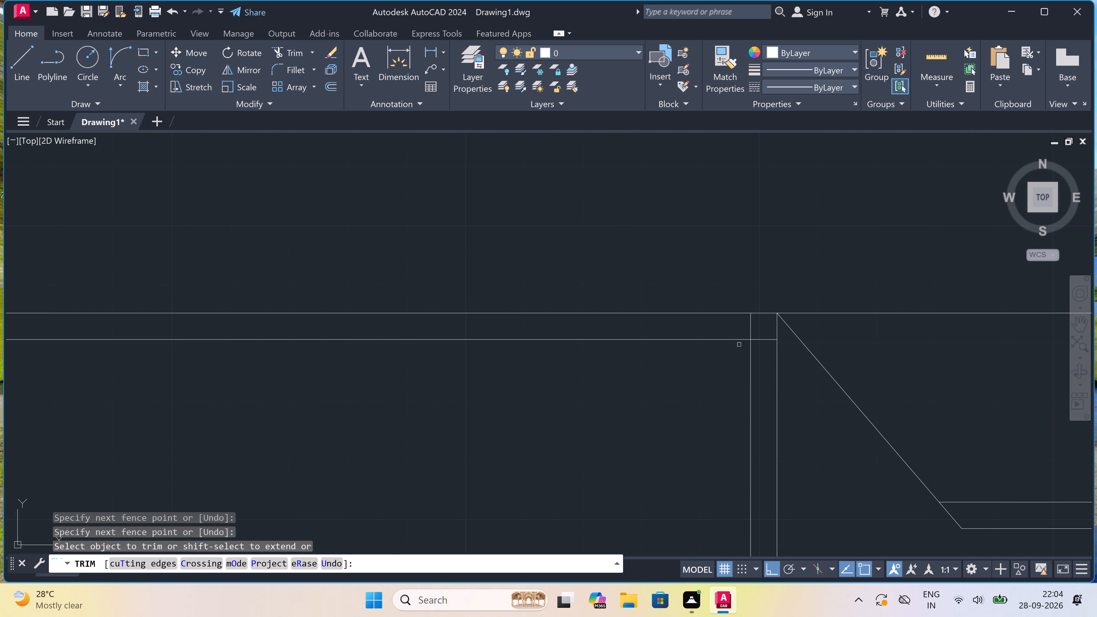
pyautogui.click(763, 320)
pyautogui.click(730, 328)
pyautogui.scroll(4, 744, 327)
pyautogui.moveTo(800, 321); pyautogui.dragTo(801, 325)
pyautogui.click(872, 454)
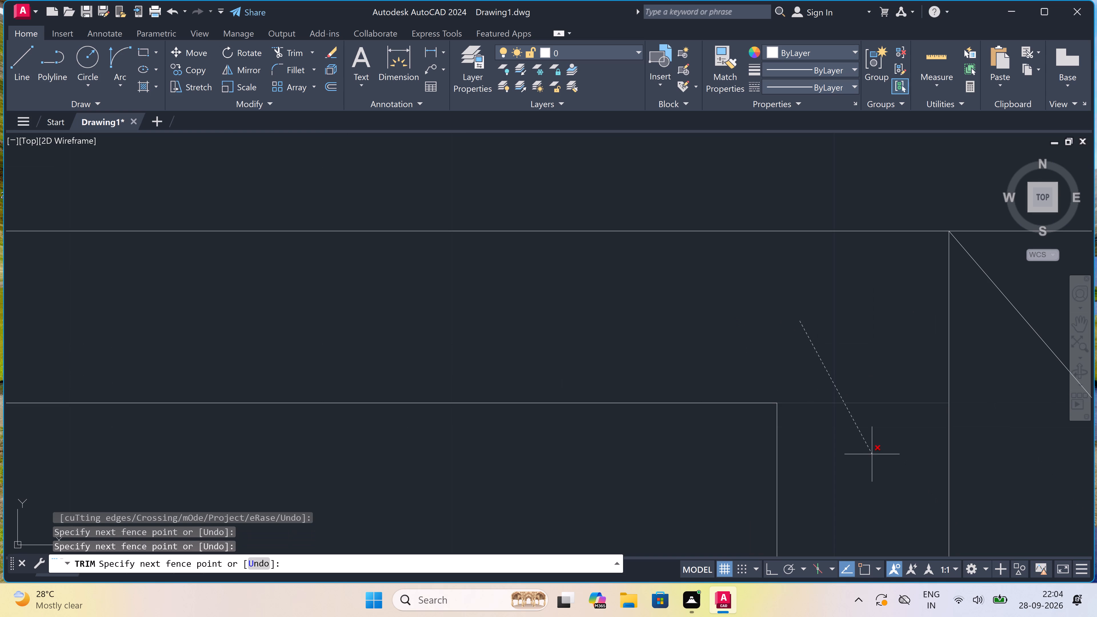
pyautogui.scroll(-4, 836, 397)
pyautogui.scroll(-6, 777, 374)
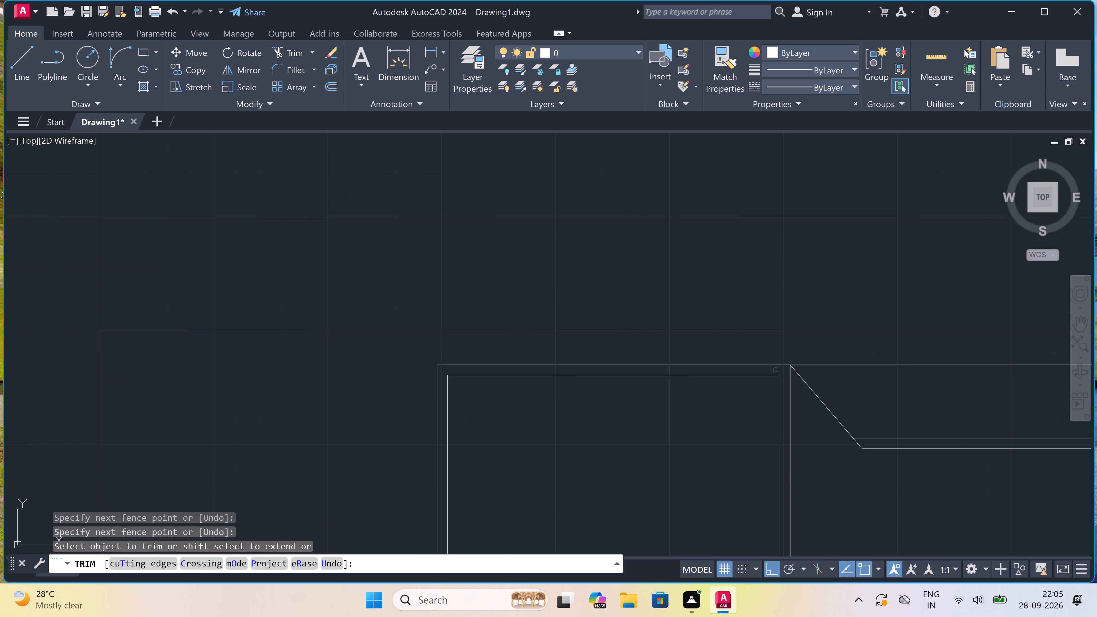
pyautogui.scroll(-3, 775, 370)
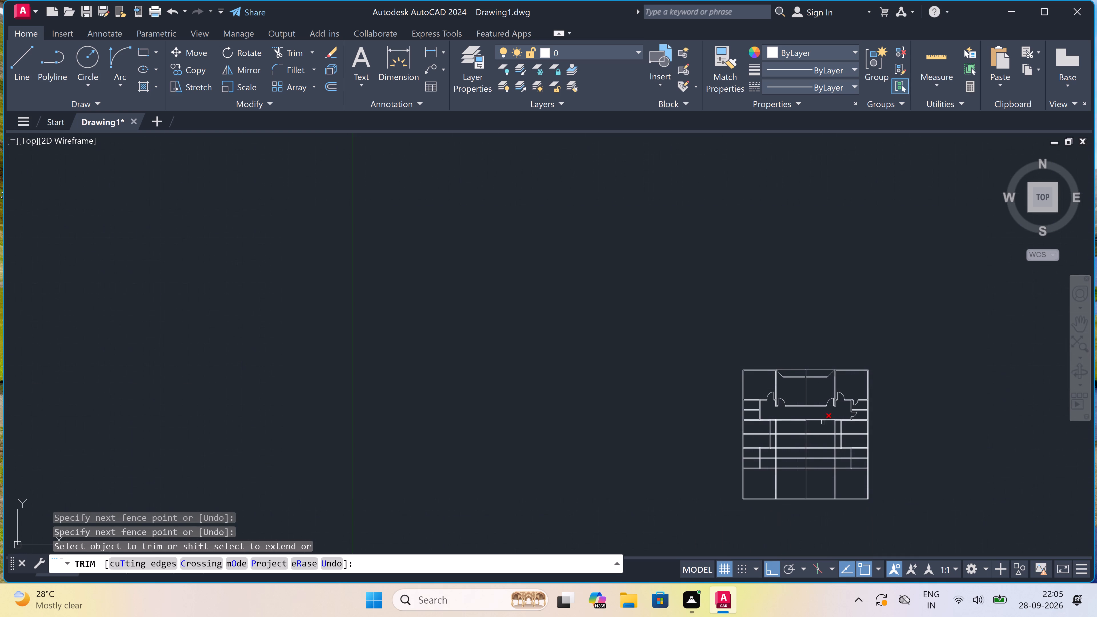
pyautogui.scroll(2, 849, 427)
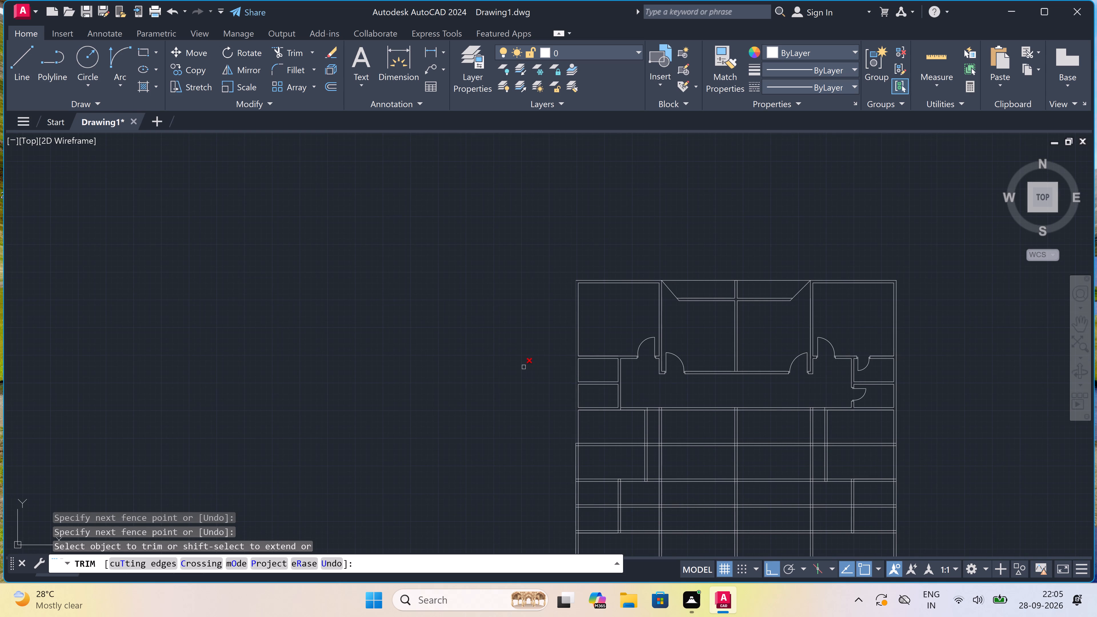
pyautogui.scroll(1, 596, 332)
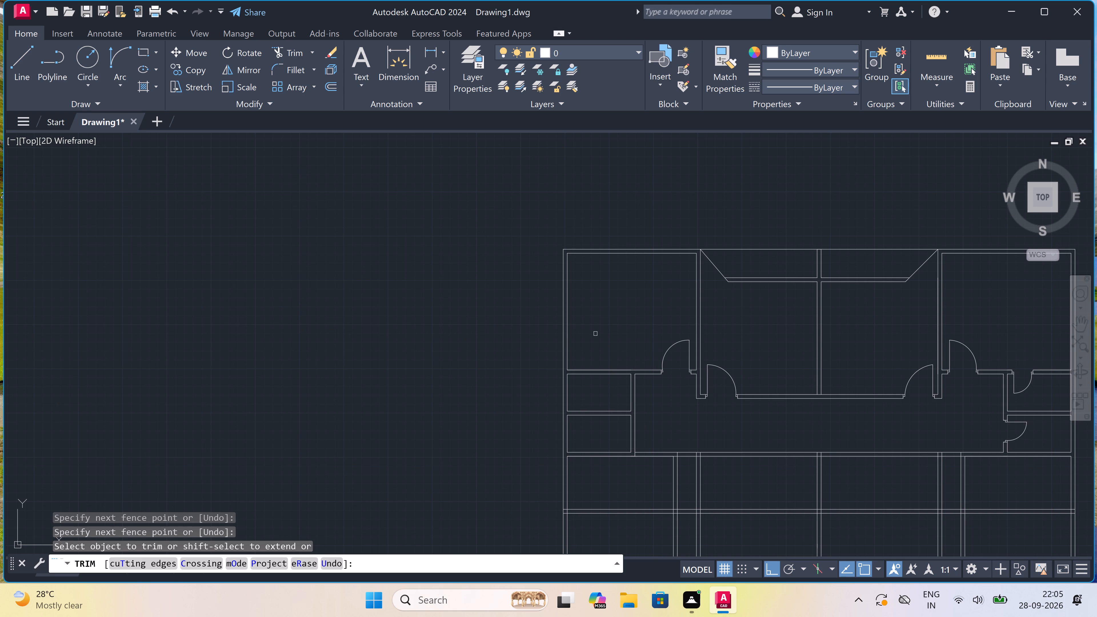
pyautogui.press('Escape')
# Draw the right jamb across the upper-left small room's top wall, with a 2" stop and a 2' door leaf extending down into the room.
pyautogui.scroll(2, 638, 392)
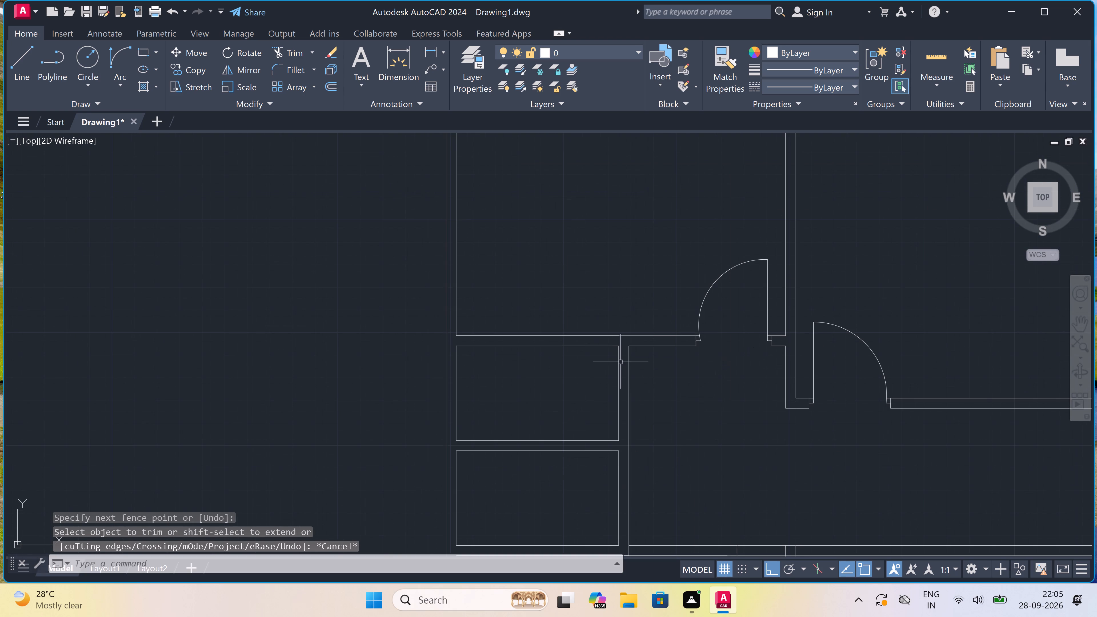
pyautogui.scroll(2, 601, 327)
pyautogui.press('l')
pyautogui.press('space')
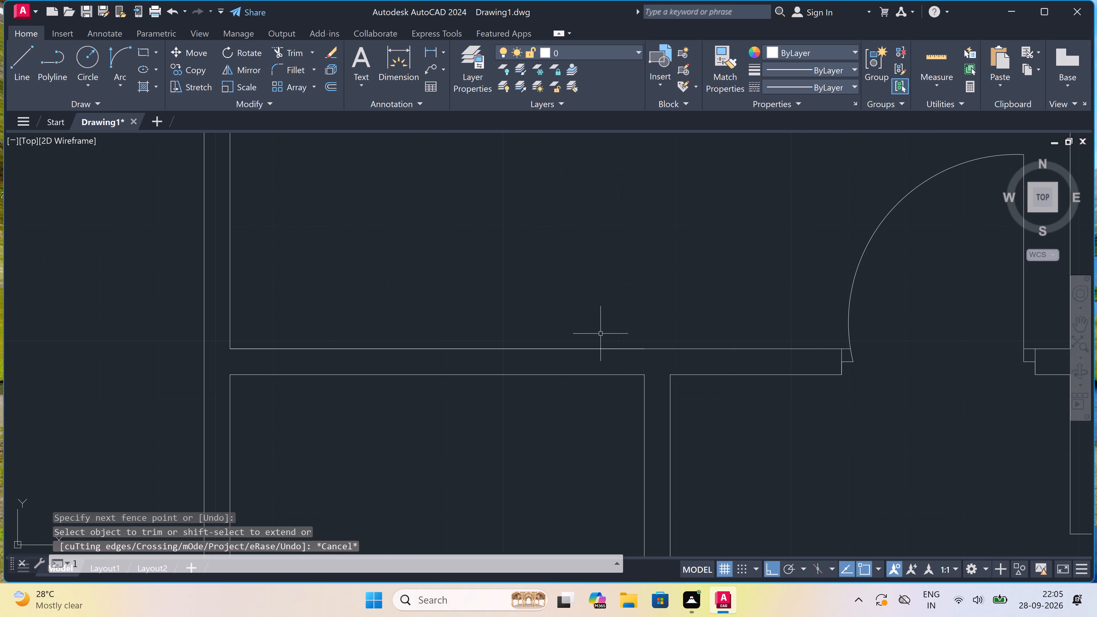
pyautogui.click(618, 349)
pyautogui.moveTo(612, 376); pyautogui.dragTo(609, 373)
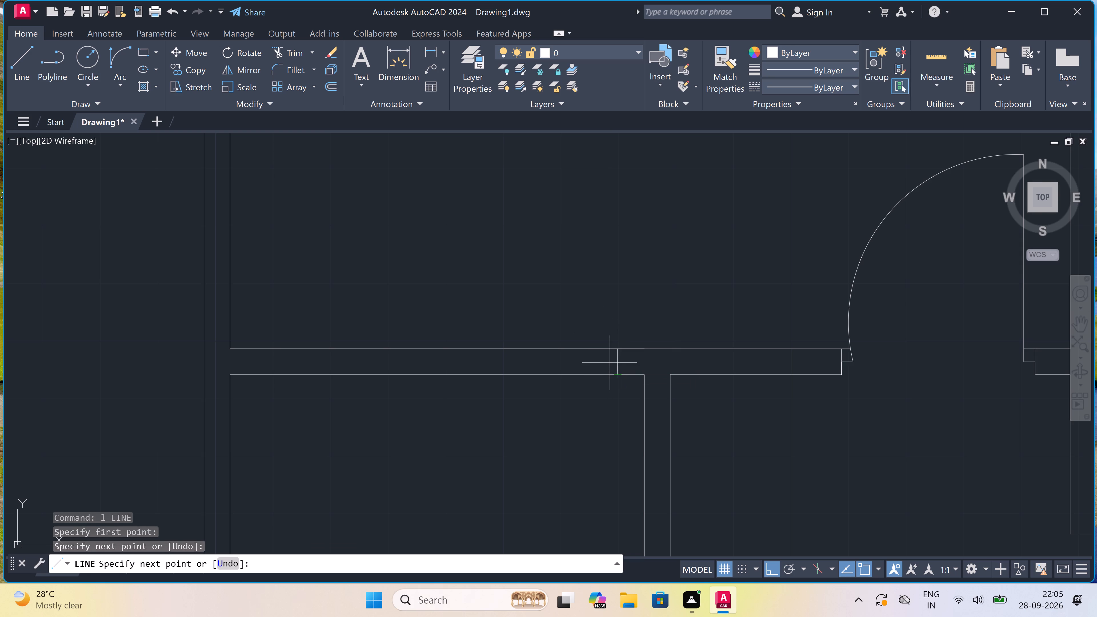
pyautogui.click(612, 360)
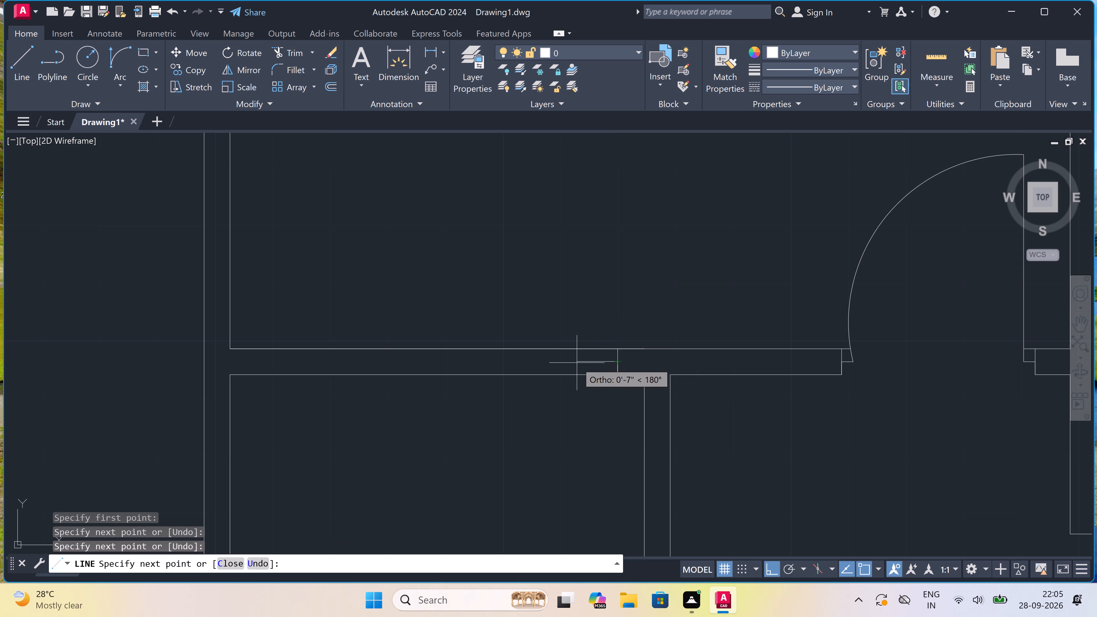
pyautogui.write('2"')
pyautogui.press('space')
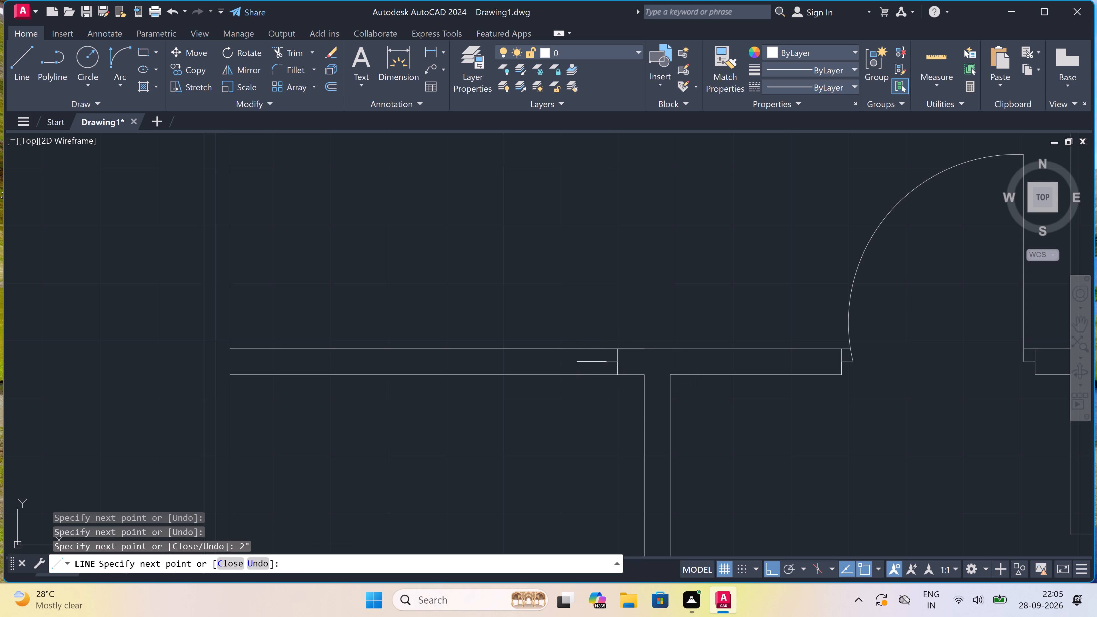
pyautogui.write("2'")
pyautogui.press('space')
pyautogui.press('Escape')
# Draw the opposite jamb line across the same wall, with a 2" stop from its midpoint towards the door leaf.
pyautogui.press('space')
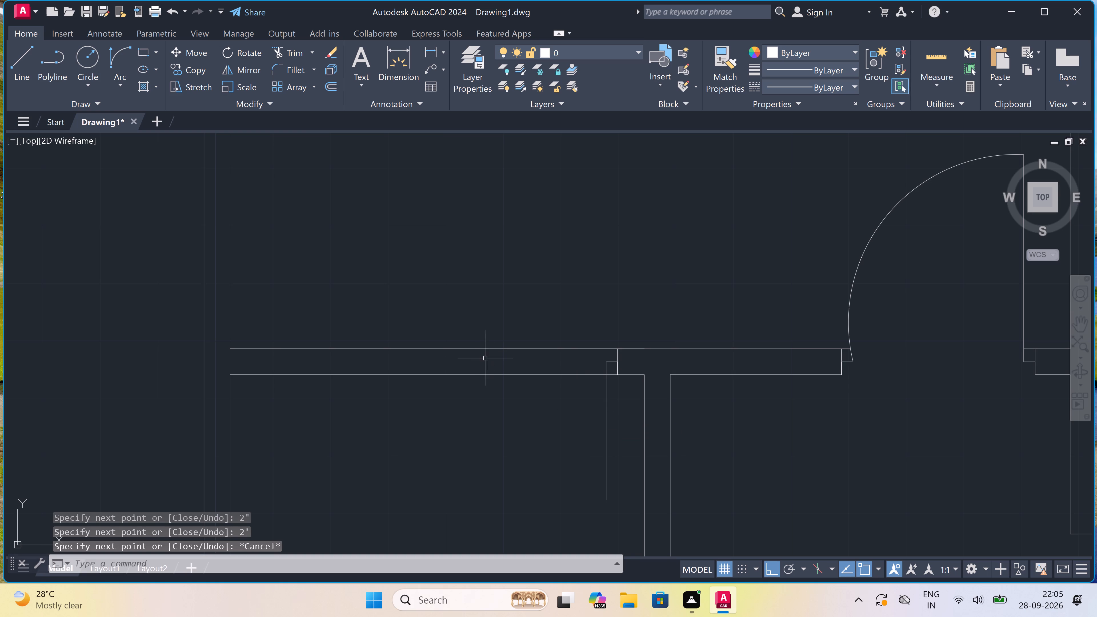
pyautogui.doubleClick(471, 350)
pyautogui.click(470, 349)
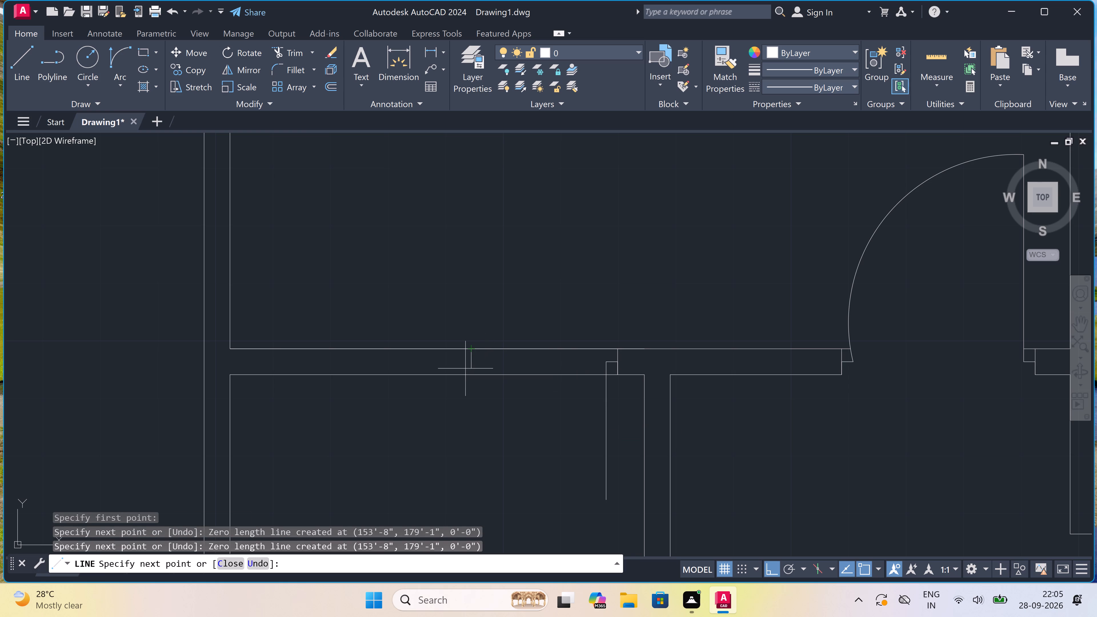
pyautogui.doubleClick(472, 374)
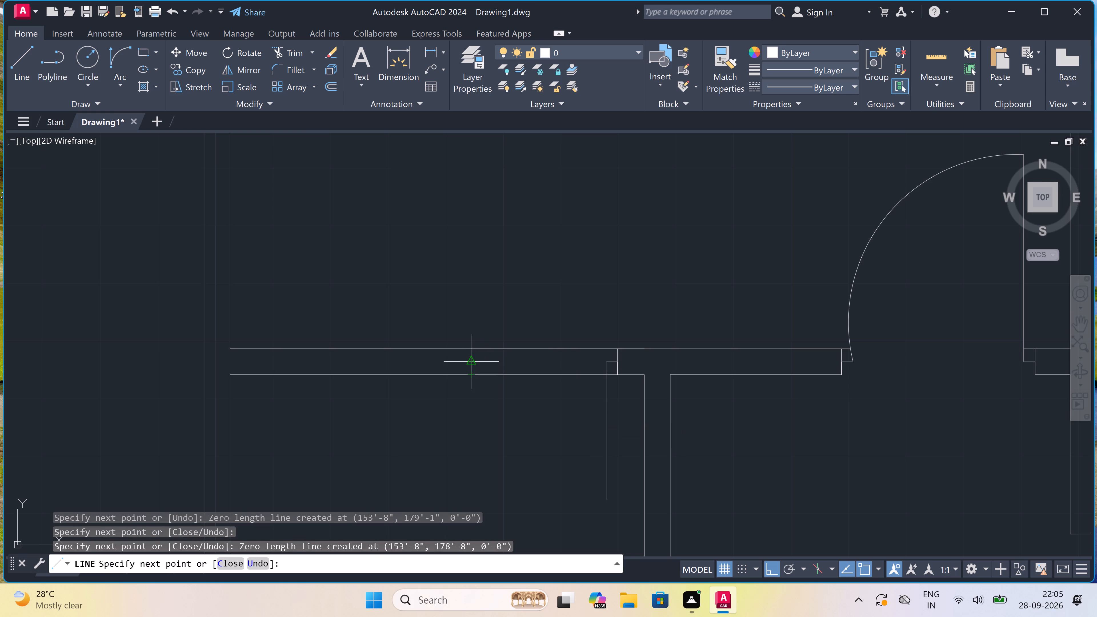
pyautogui.click(469, 363)
pyautogui.write('2"')
pyautogui.press('space')
pyautogui.press('Escape')
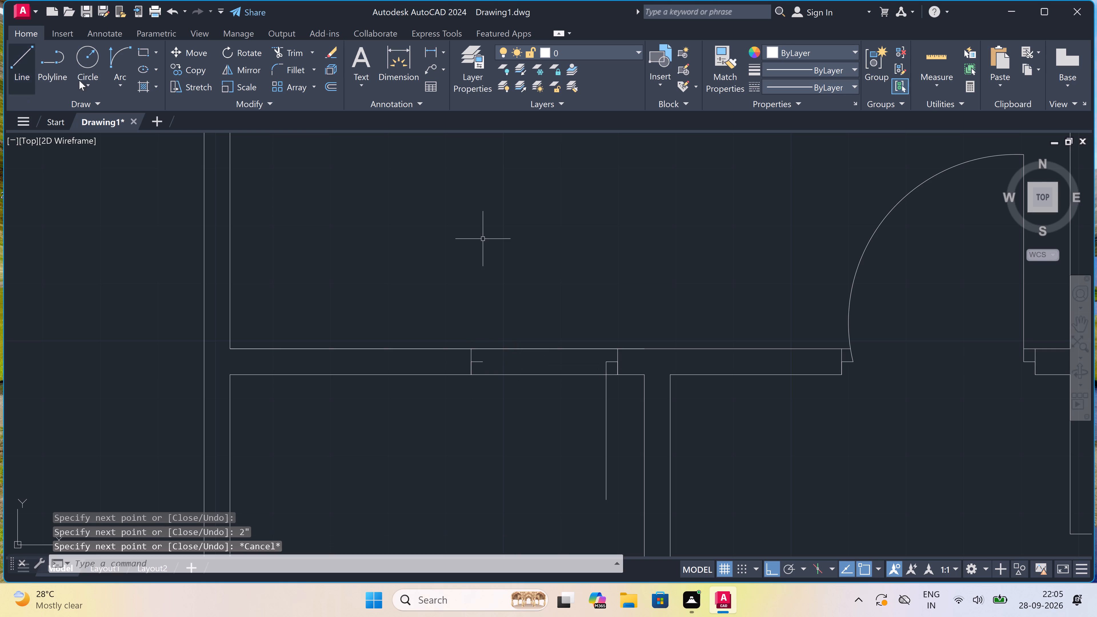
# Draw the door swing arc from the free end of the 2' leaf to the left jamb's stop.
pyautogui.click(110, 51)
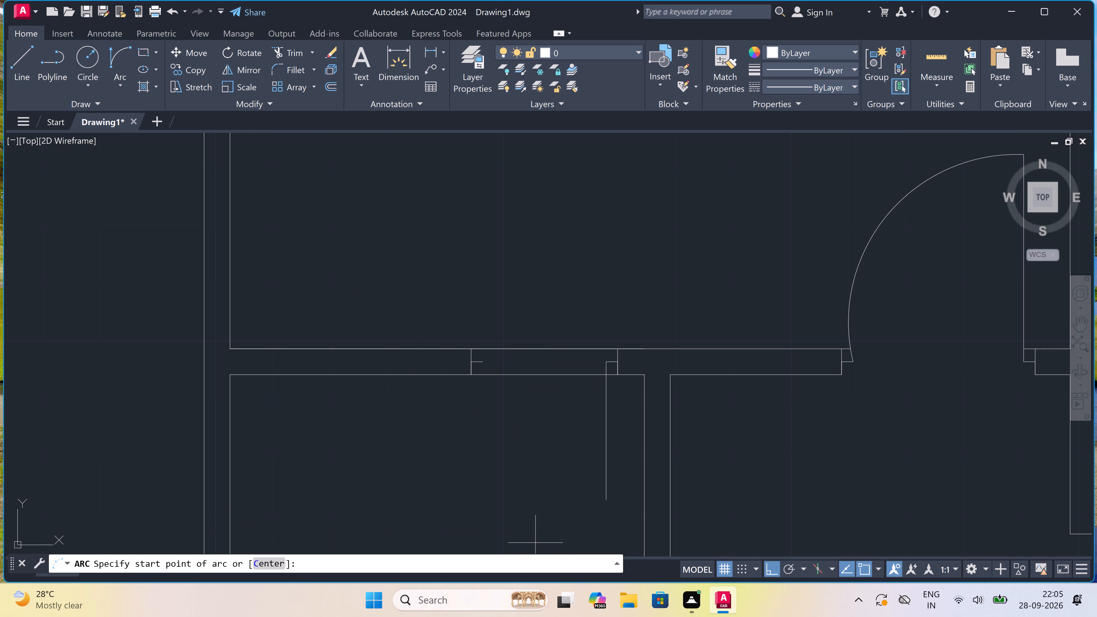
pyautogui.doubleClick(605, 497)
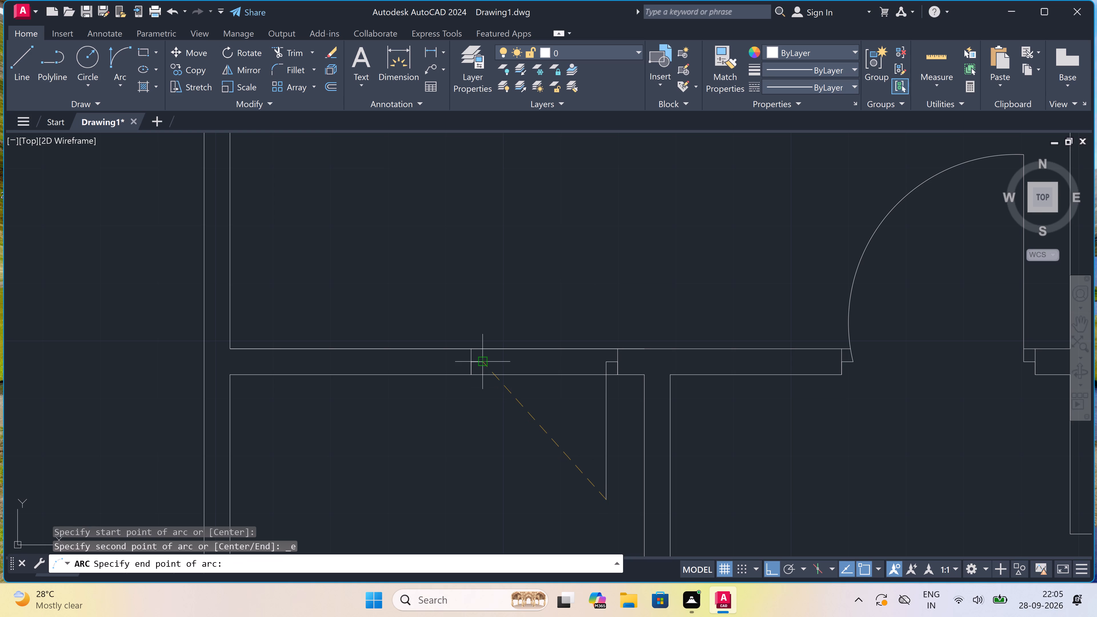
pyautogui.doubleClick(481, 358)
pyautogui.click(434, 418)
# Trim both wall lines across the upper-left small room's new door opening.
pyautogui.write('tr')
pyautogui.press('space')
pyautogui.click(557, 306)
pyautogui.doubleClick(560, 401)
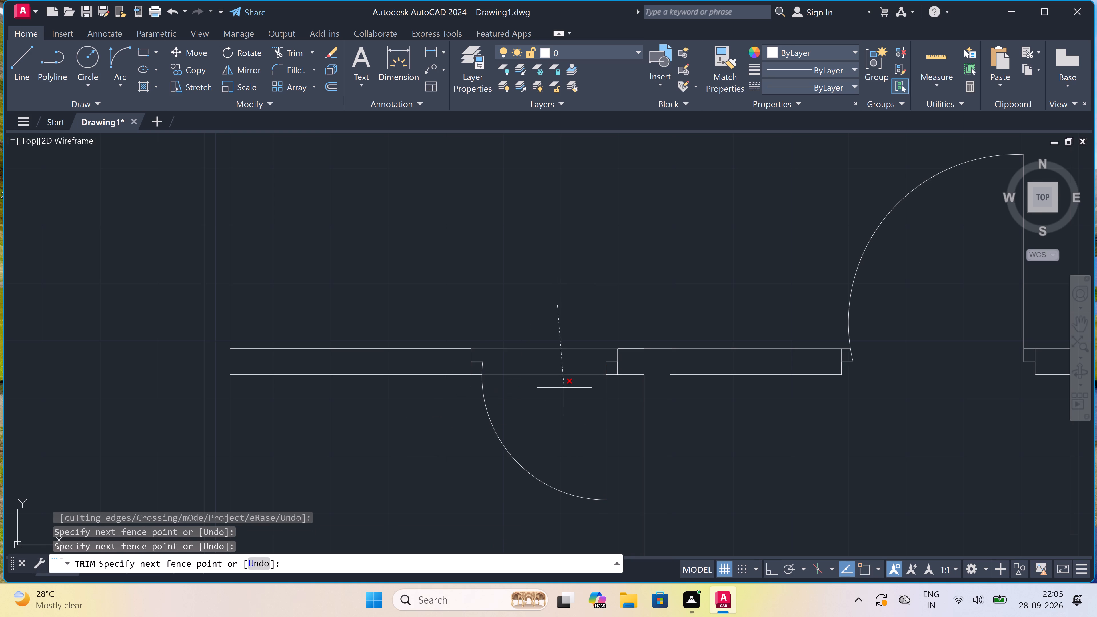
pyautogui.scroll(-6, 564, 384)
pyautogui.press('Escape')
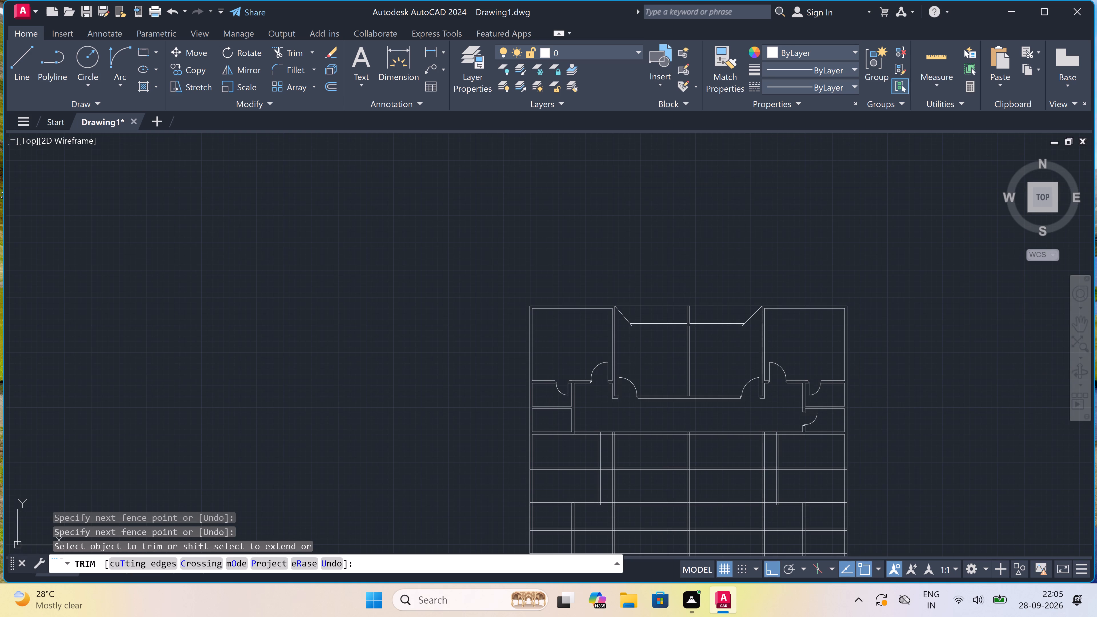
# Draw the upper jamb across the lower-left small room's right wall, with a 2" stop and a 2' door leaf extending left into the room.
pyautogui.scroll(3, 561, 420)
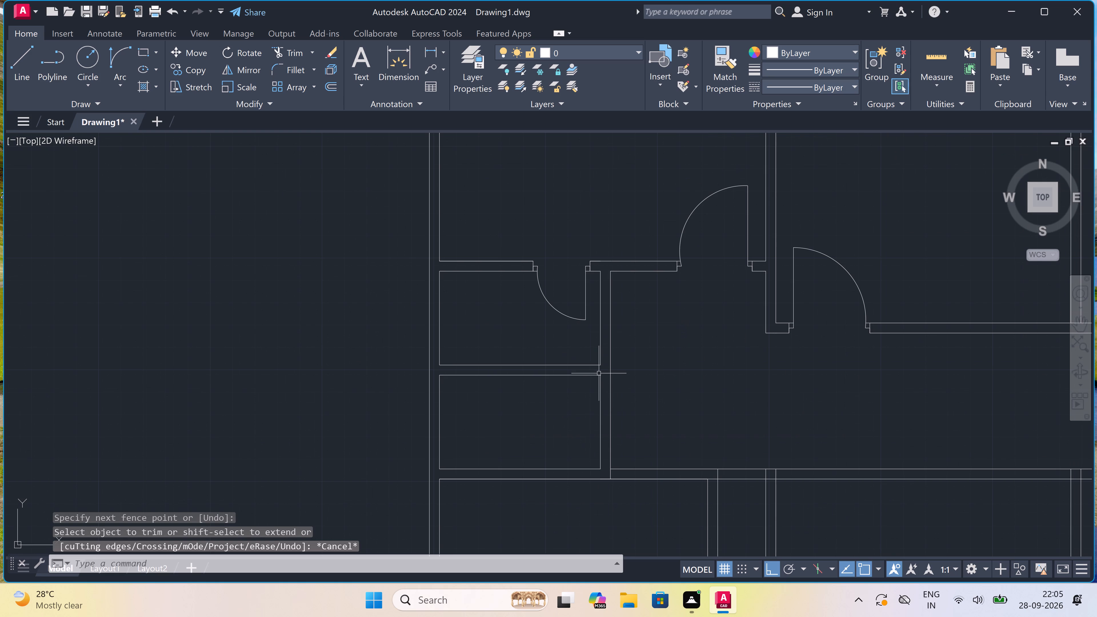
pyautogui.write('l')
pyautogui.press('space')
pyautogui.scroll(2, 599, 373)
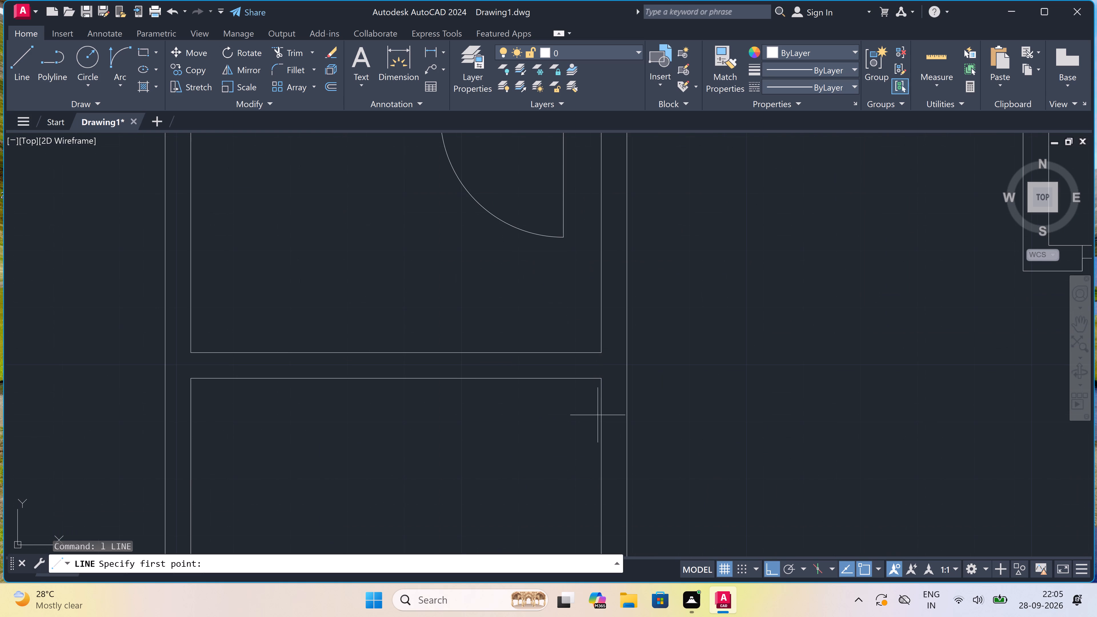
pyautogui.click(602, 405)
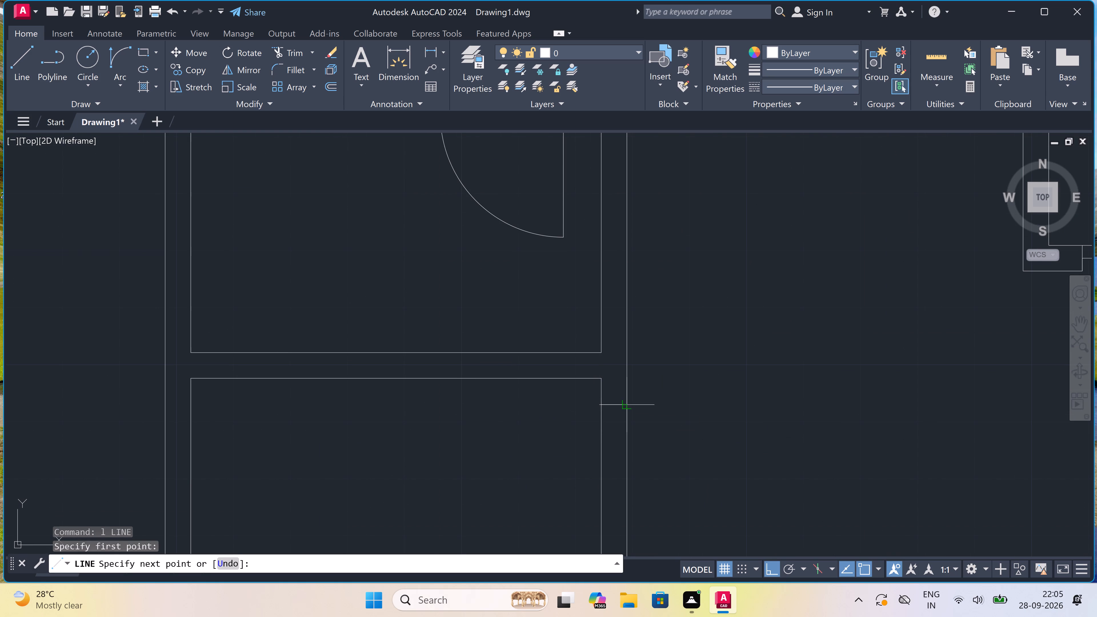
pyautogui.click(625, 404)
pyautogui.click(611, 403)
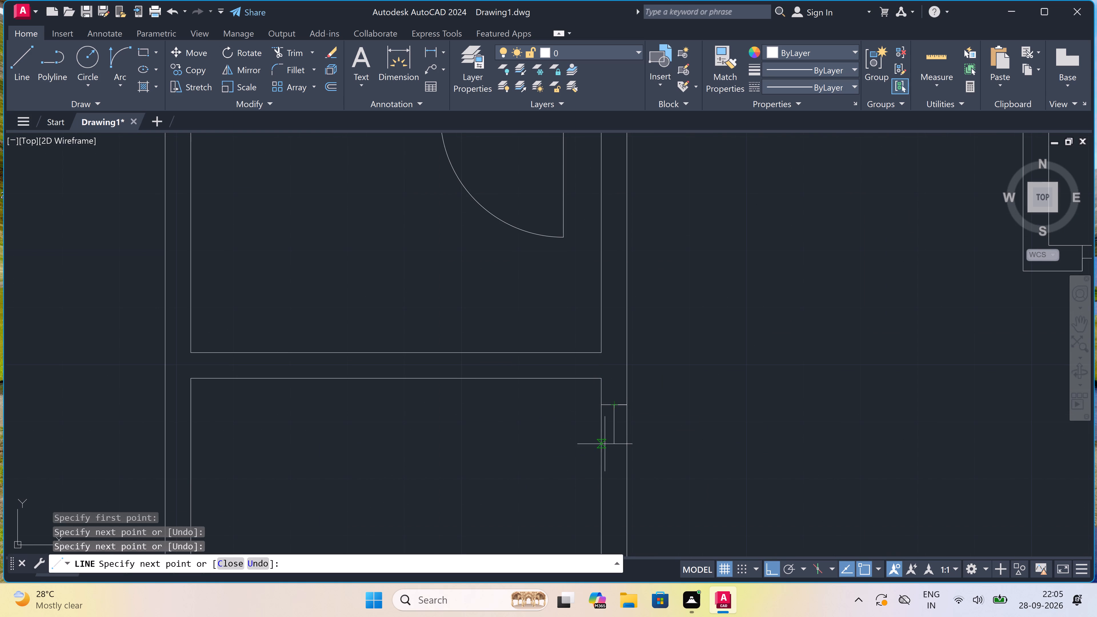
pyautogui.write('2"')
pyautogui.press('space')
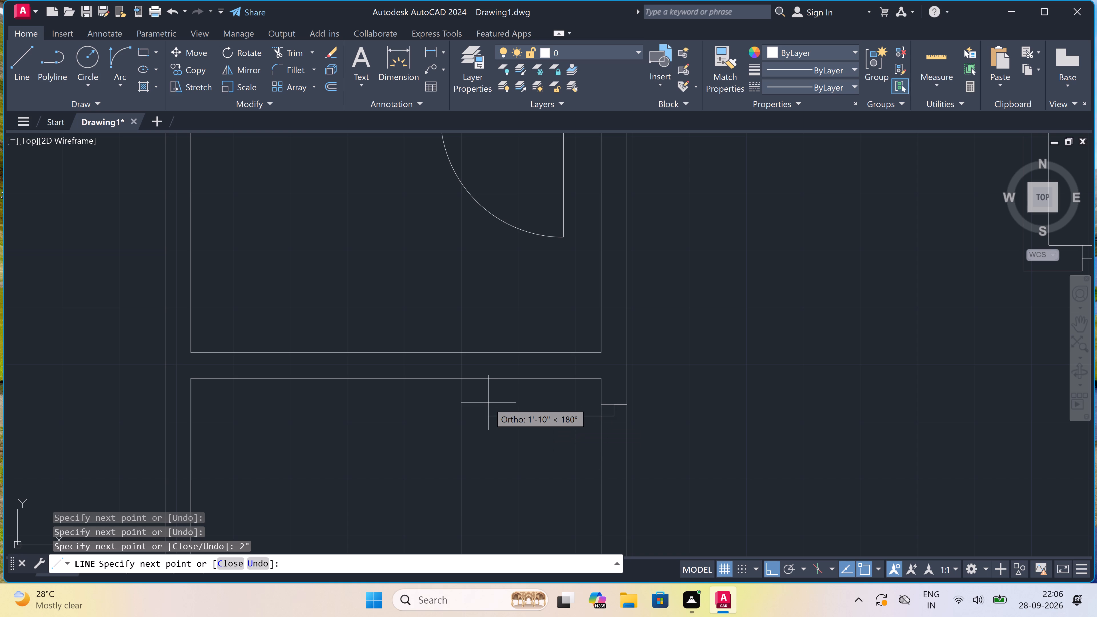
pyautogui.write("2'")
pyautogui.press('space')
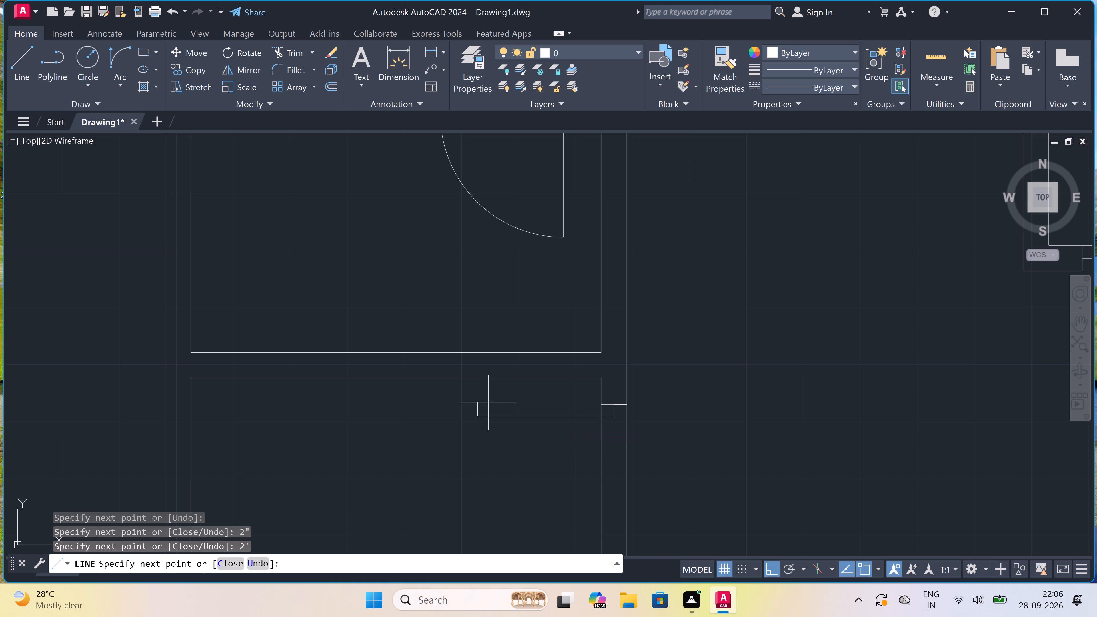
pyautogui.press('Escape')
# Draw the lower jamb across the lower-left small room's right wall, with a 2" stop from its midpoint up towards the door leaf.
pyautogui.scroll(-2, 488, 402)
pyautogui.scroll(1, 519, 466)
pyautogui.scroll(1, 533, 431)
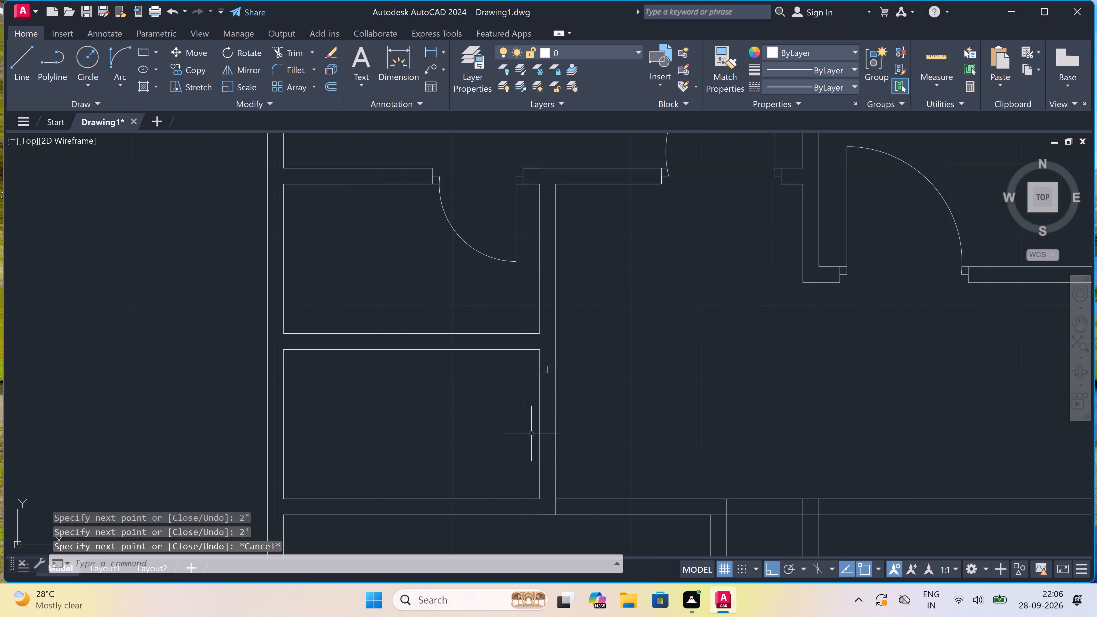
pyautogui.press('space')
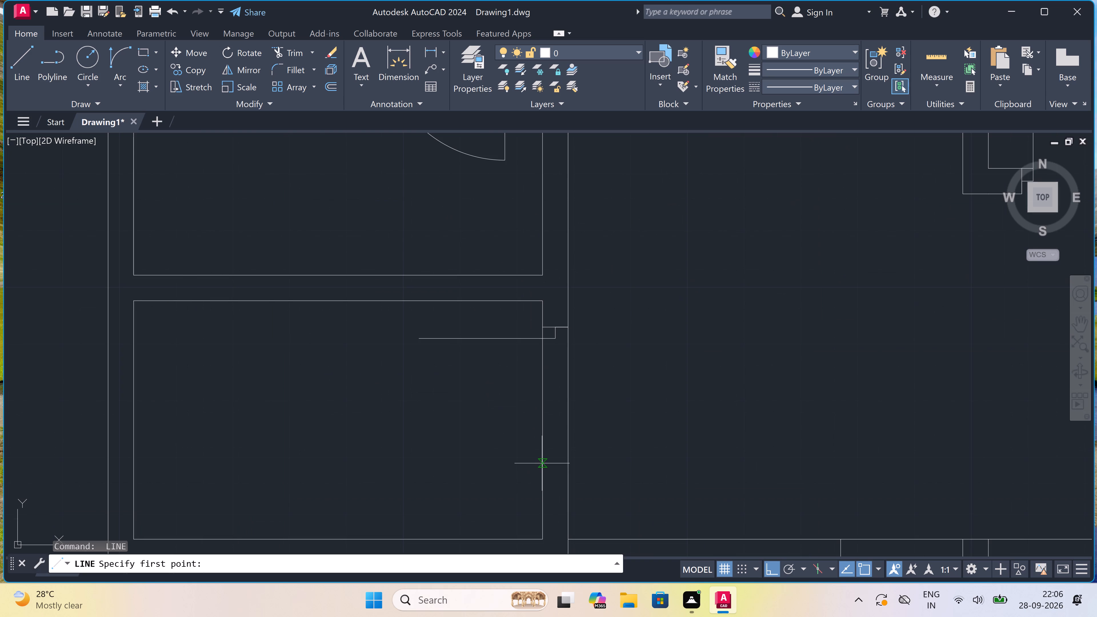
pyautogui.click(541, 458)
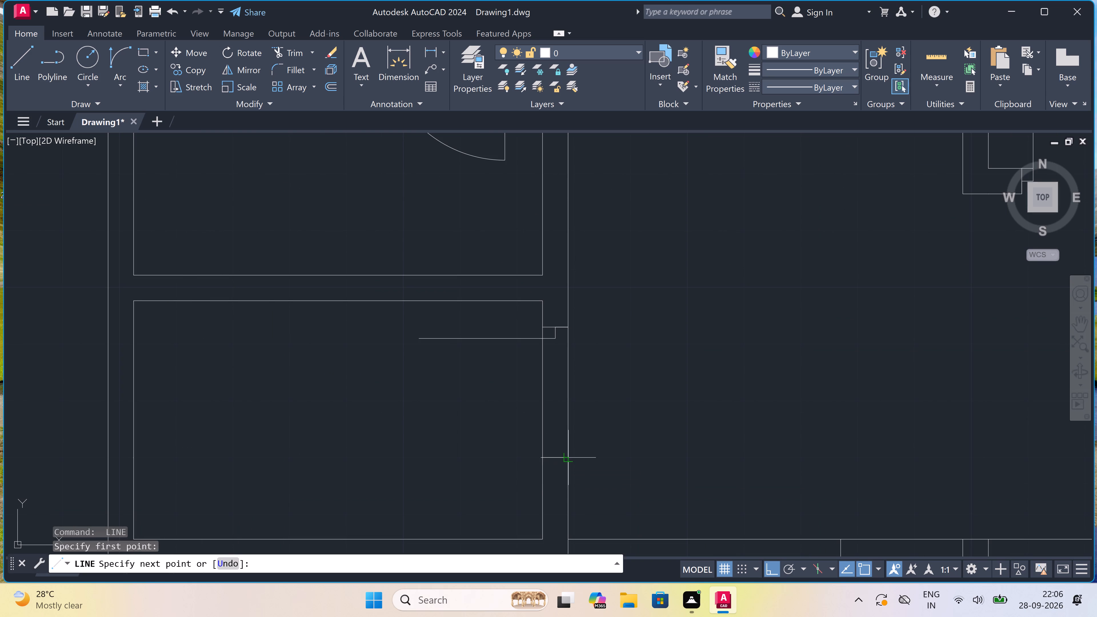
pyautogui.click(571, 454)
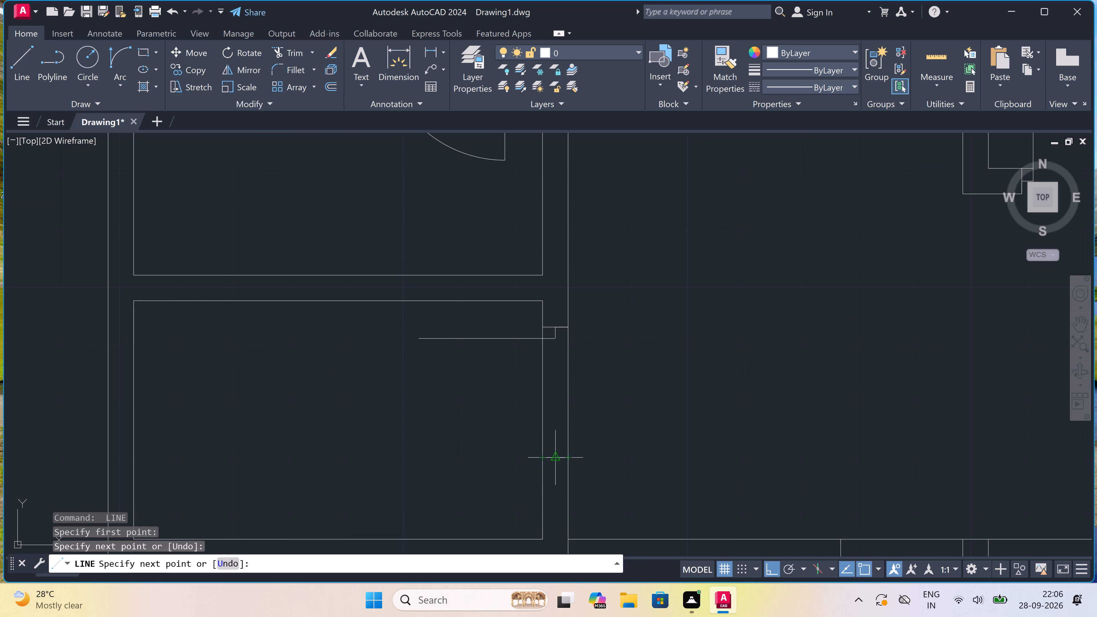
pyautogui.click(551, 455)
pyautogui.write('2"')
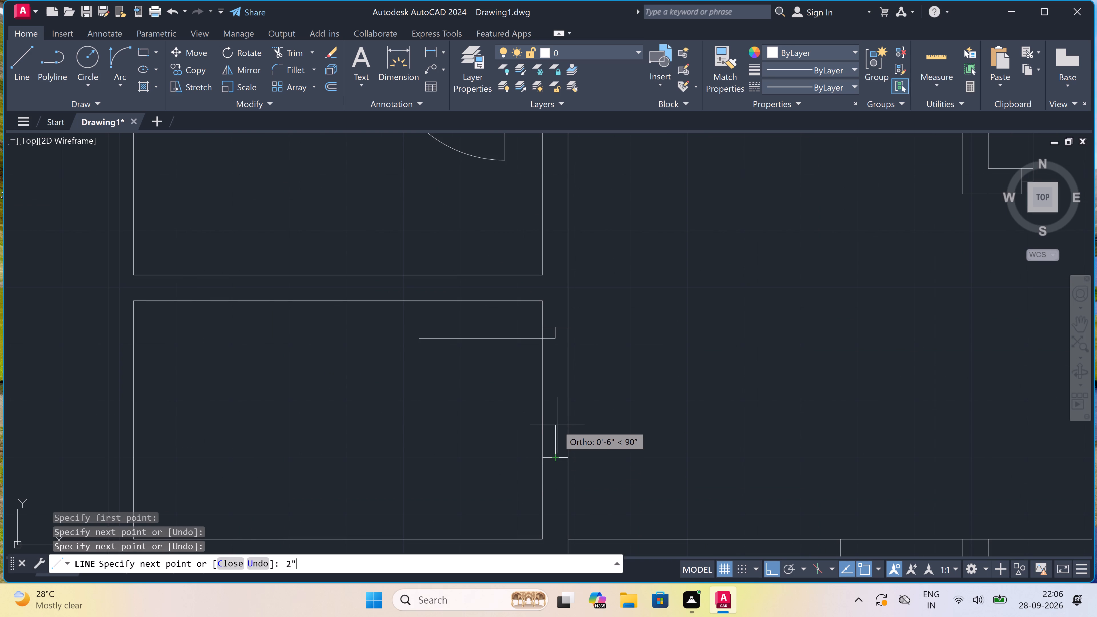
pyautogui.press('space')
pyautogui.press('Escape')
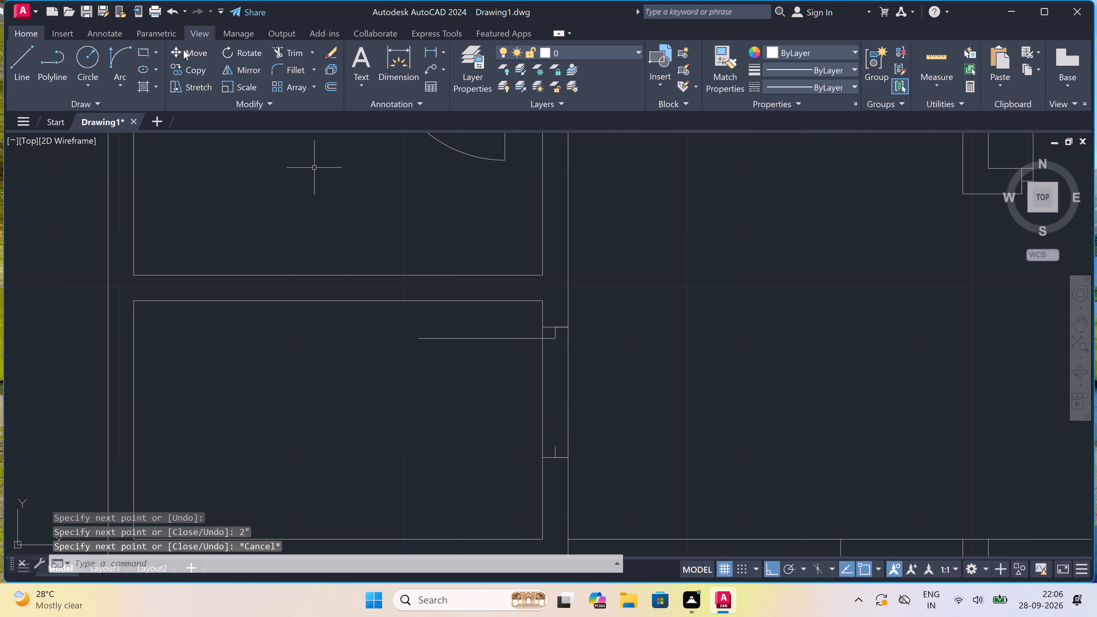
# Draw the door swing arc from the free end of the 2' leaf to the lower jamb's stop.
pyautogui.doubleClick(123, 53)
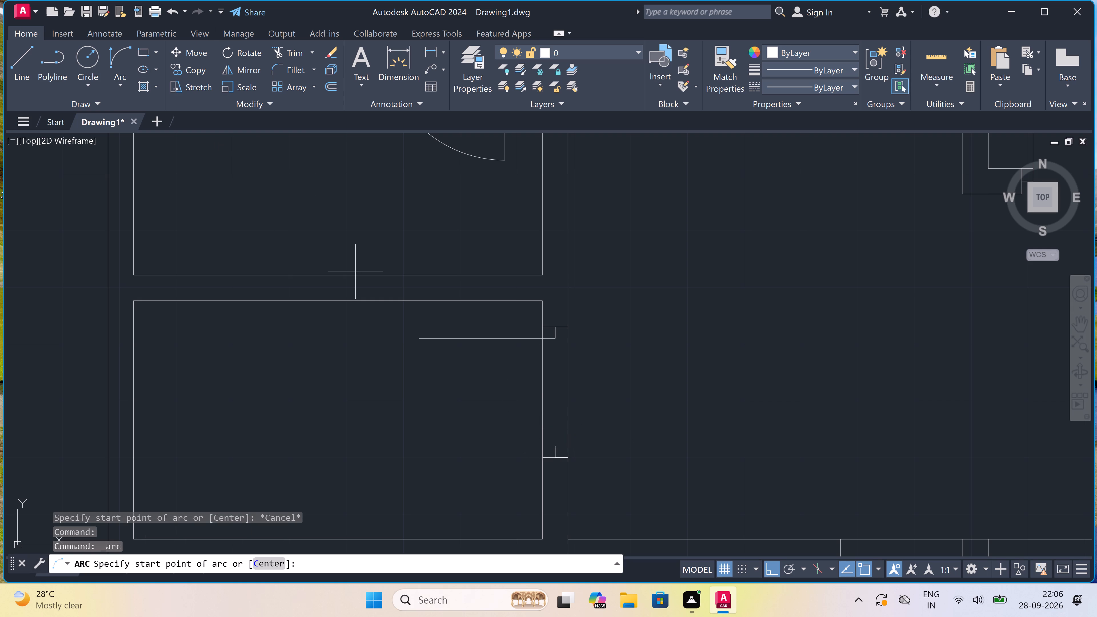
pyautogui.click(417, 336)
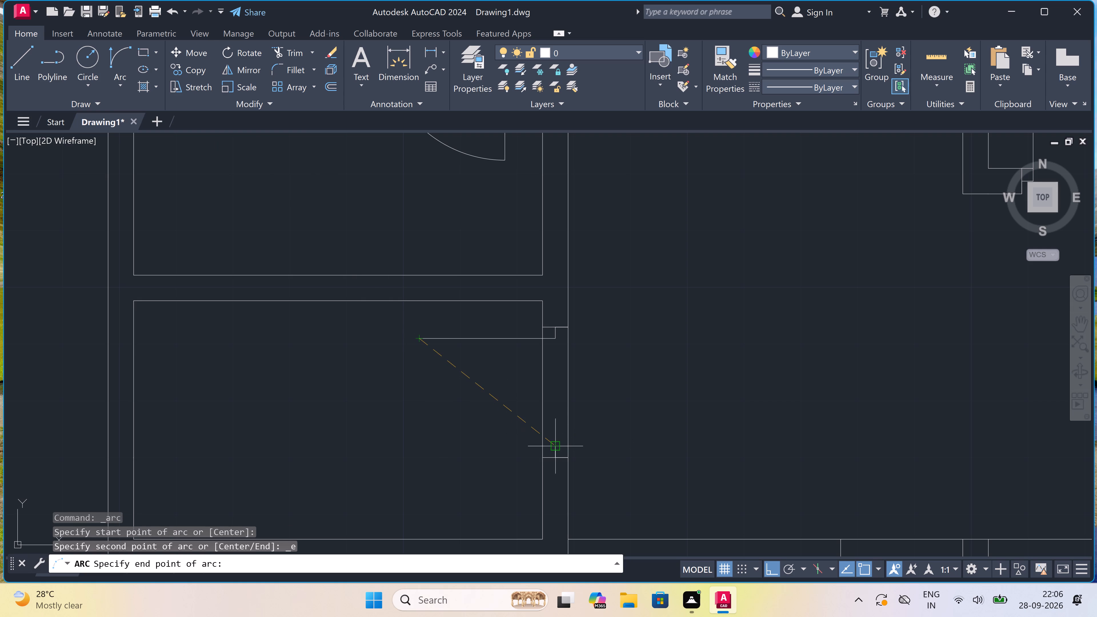
pyautogui.click(556, 442)
pyautogui.click(484, 481)
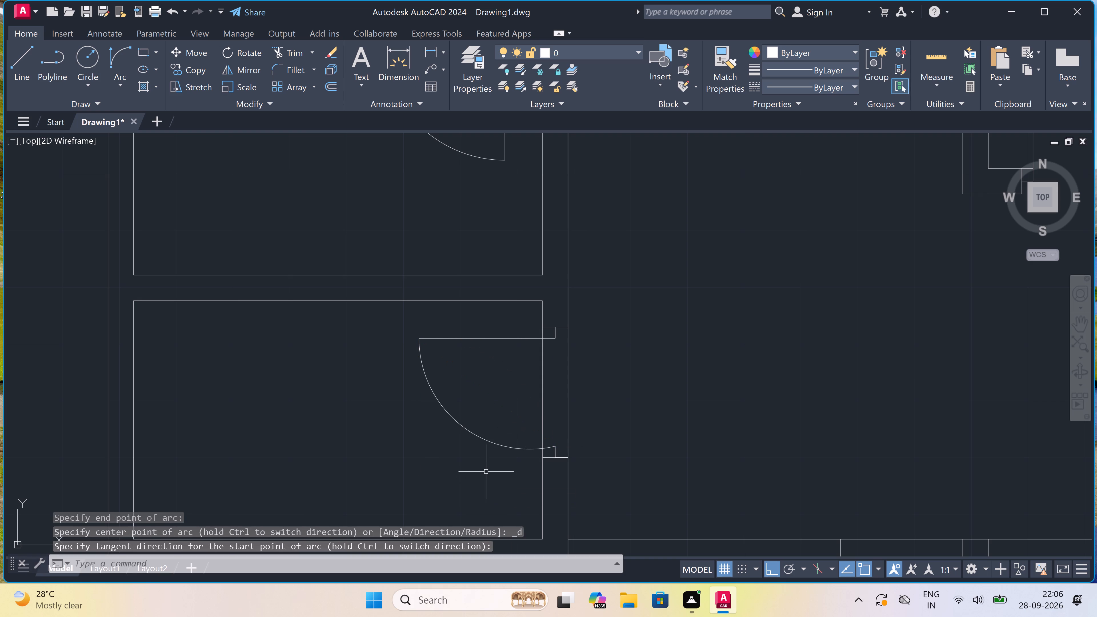
# Trim both wall lines across the lower-left small room's new door opening.
pyautogui.press('t')
pyautogui.press('r')
pyautogui.press('space')
pyautogui.click(500, 419)
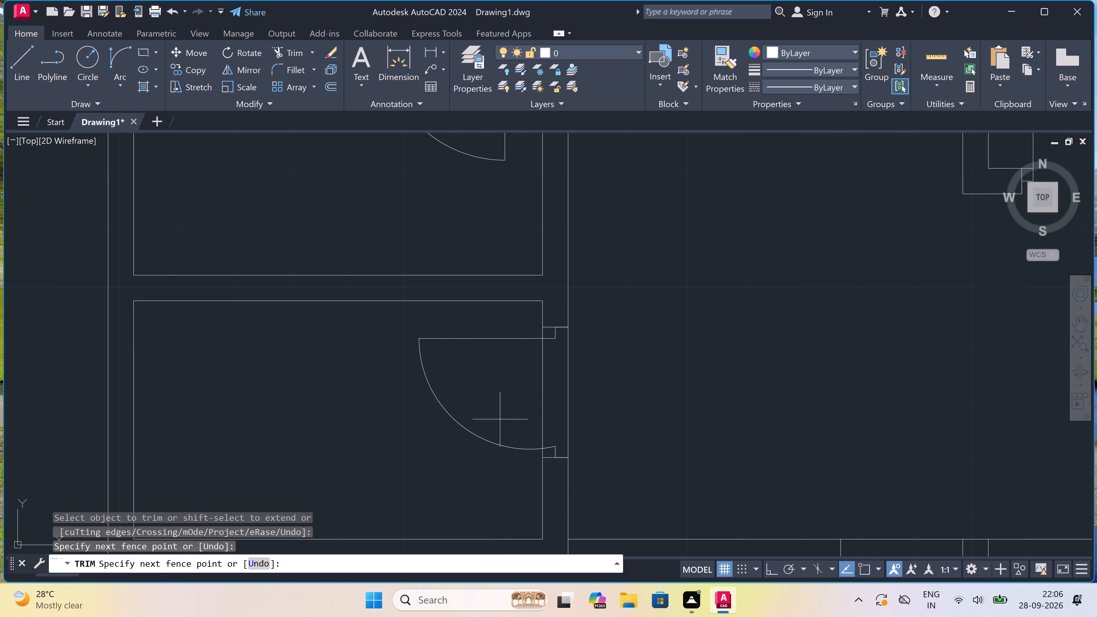
pyautogui.click(646, 422)
pyautogui.scroll(-4, 552, 392)
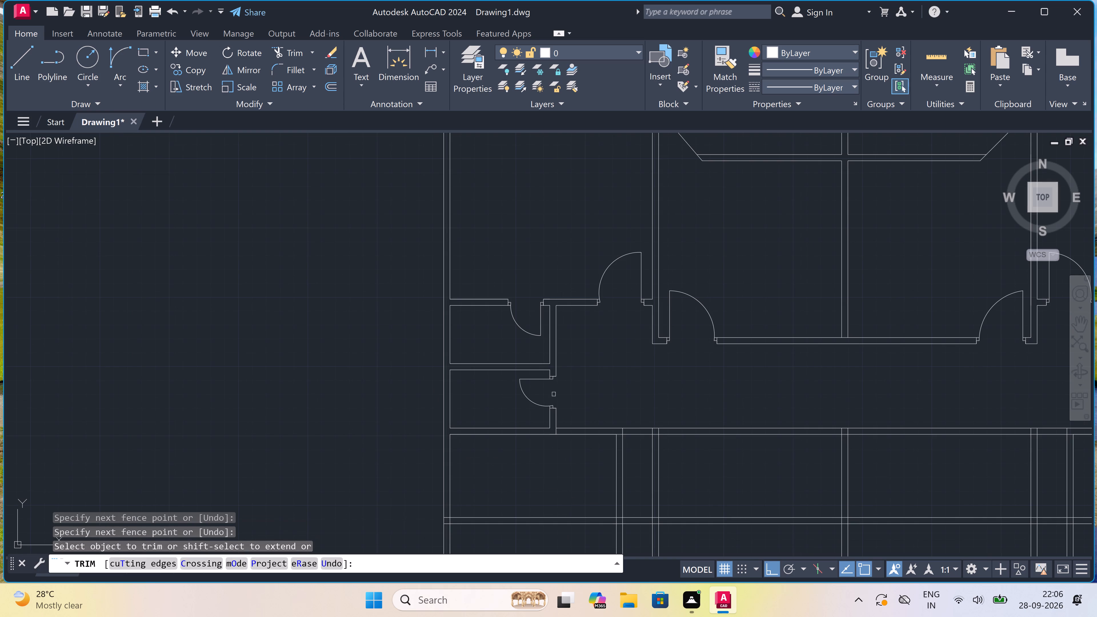
pyautogui.press('Escape')
# Draw the right jamb across the corridor's lower wall near its left end, with a 2" stop and a 3' door leaf extending downward.
pyautogui.scroll(3, 612, 435)
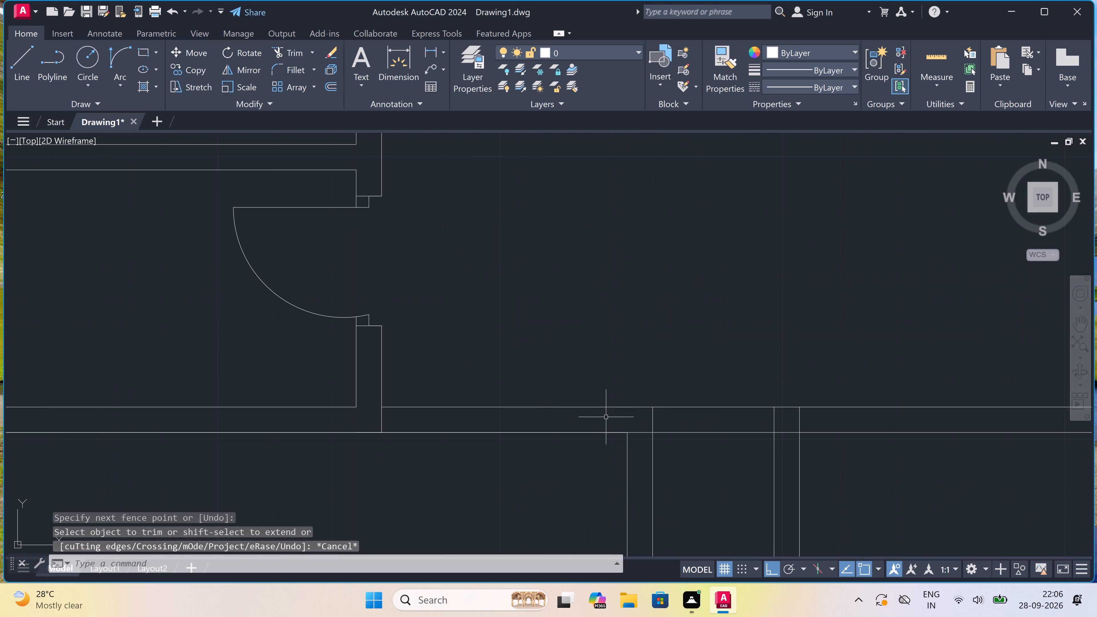
pyautogui.press('l')
pyautogui.press('space')
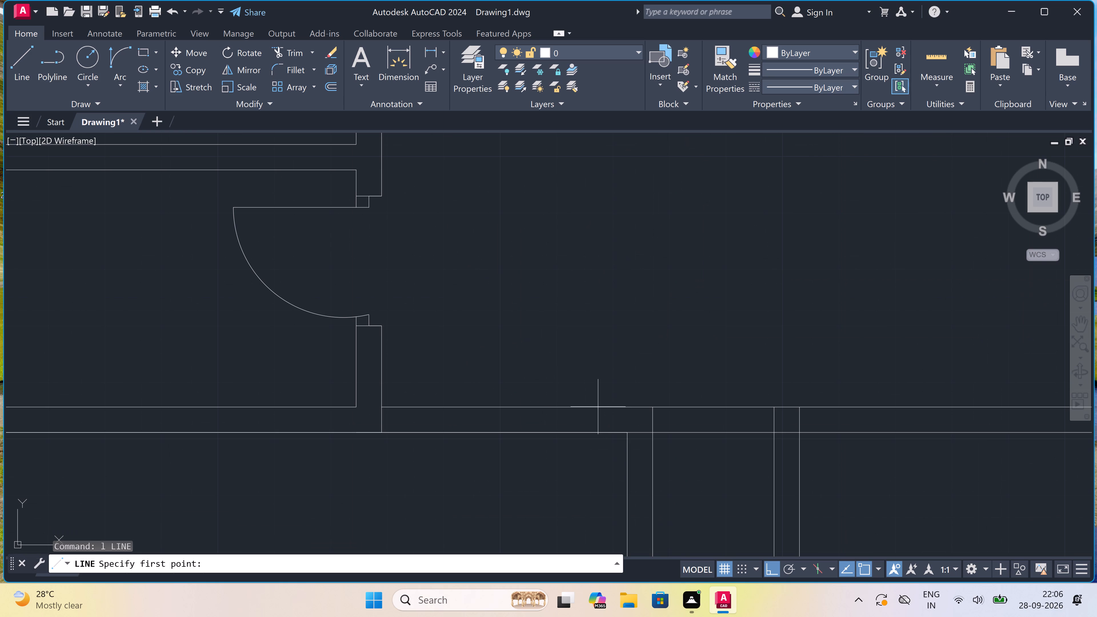
pyautogui.click(595, 409)
pyautogui.click(594, 434)
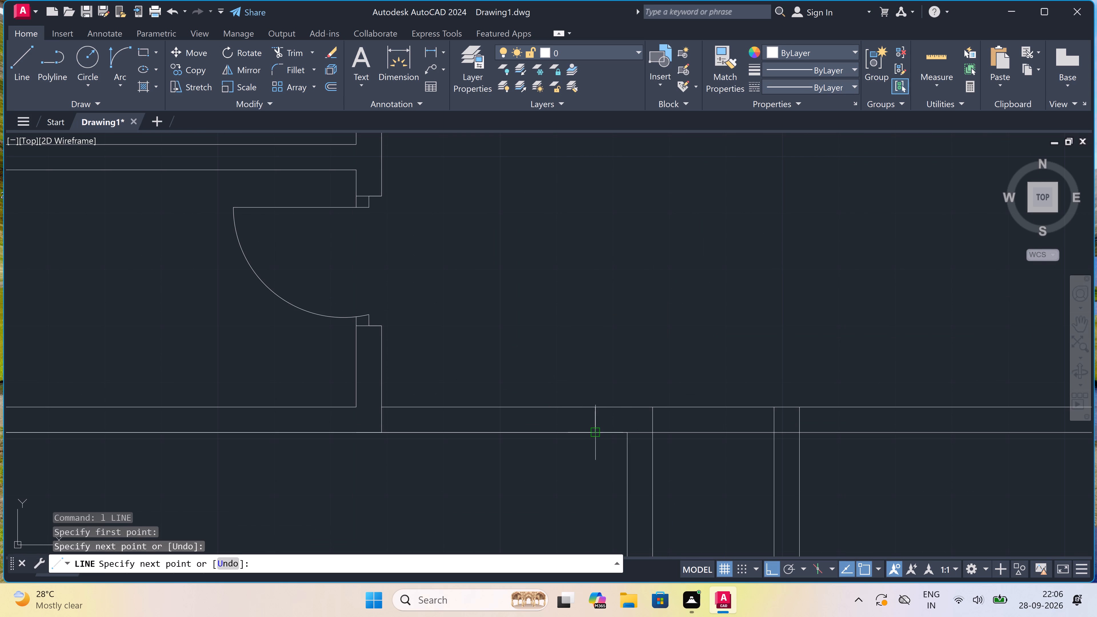
pyautogui.click(594, 416)
pyautogui.write('2"')
pyautogui.press('space')
pyautogui.scroll(-2, 525, 424)
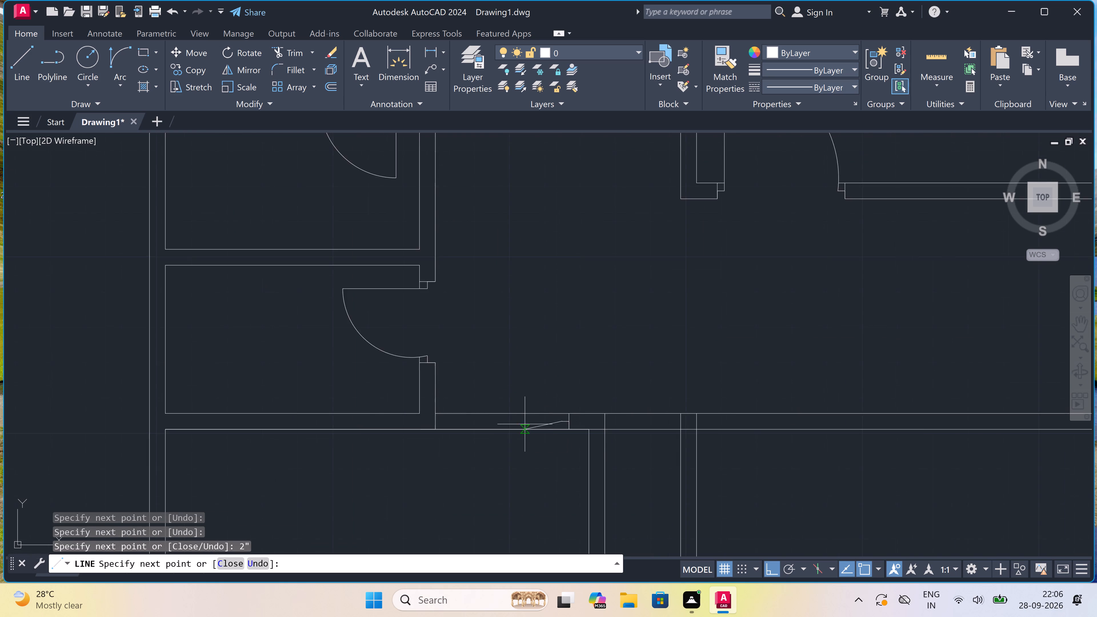
pyautogui.write("3'")
pyautogui.press('space')
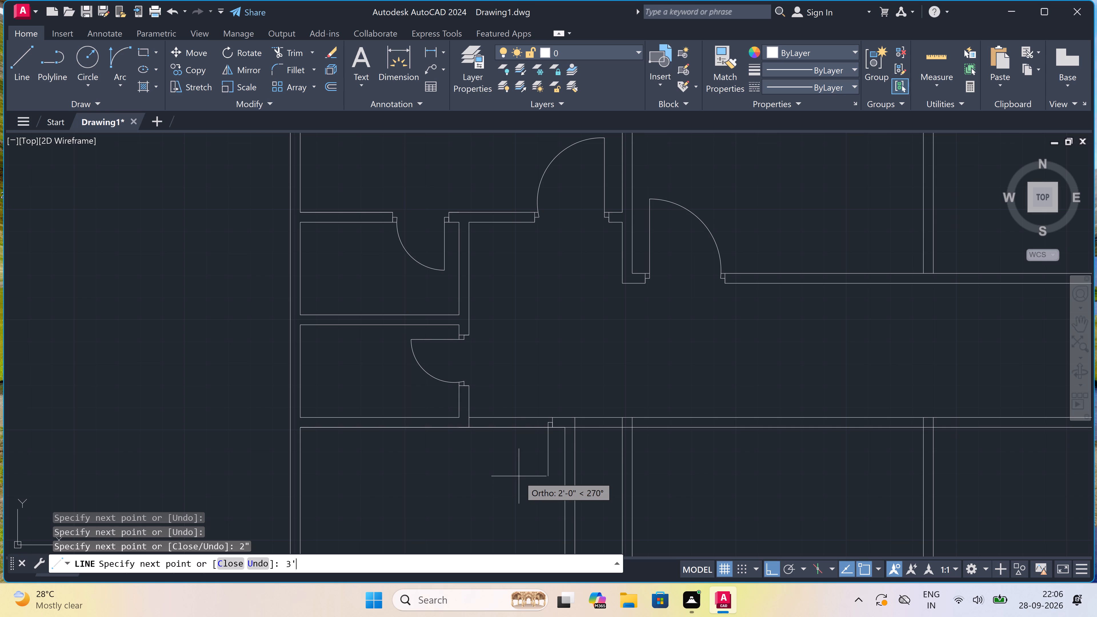
pyautogui.press('Escape')
# Draw the left jamb across the same wall beside the small room's corner, with a 2" stop from its midpoint towards the leaf.
pyautogui.press('space')
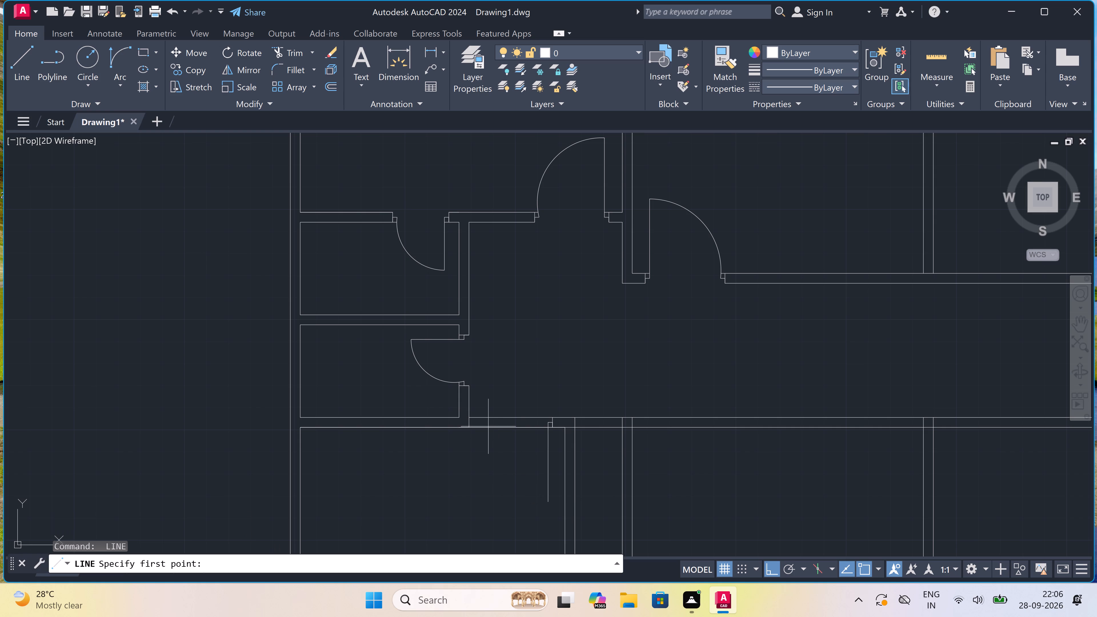
pyautogui.click(481, 420)
pyautogui.click(483, 430)
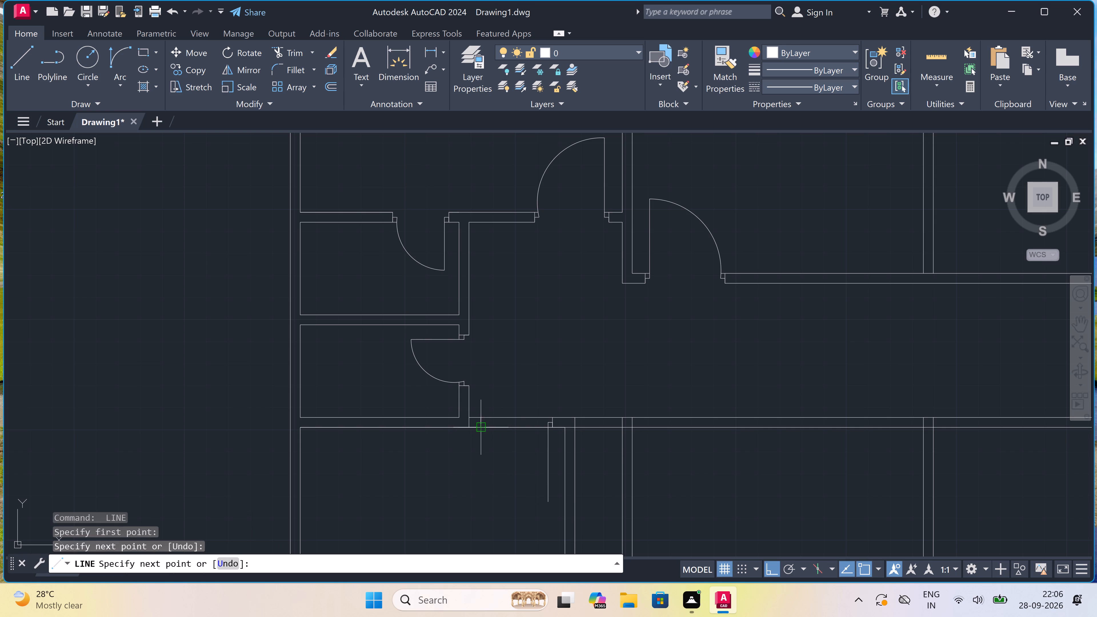
pyautogui.scroll(3, 482, 423)
pyautogui.click(471, 415)
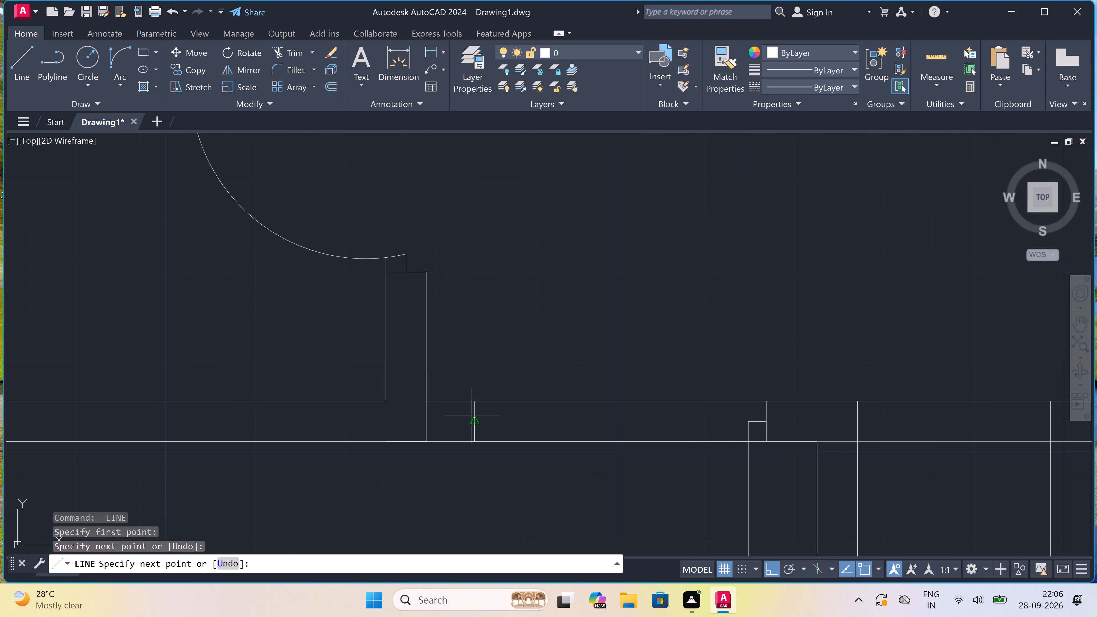
pyautogui.write('2"')
pyautogui.press('space')
pyautogui.press('Escape')
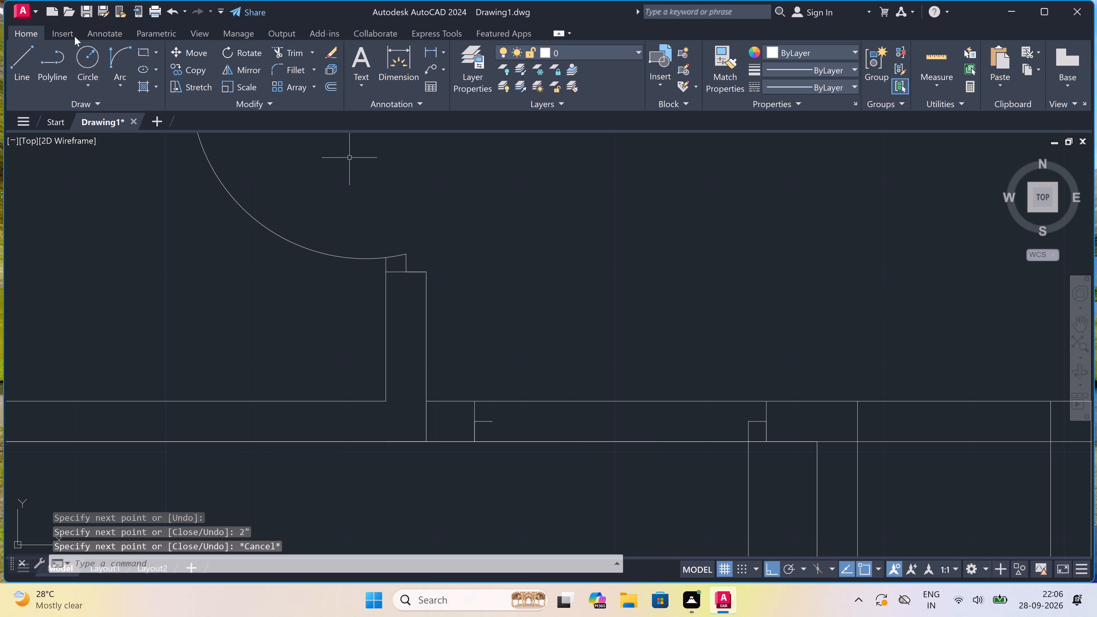
# Draw the door swing arc from the left jamb's stop to the free end of the 3' leaf.
pyautogui.click(116, 60)
pyautogui.scroll(-4, 367, 149)
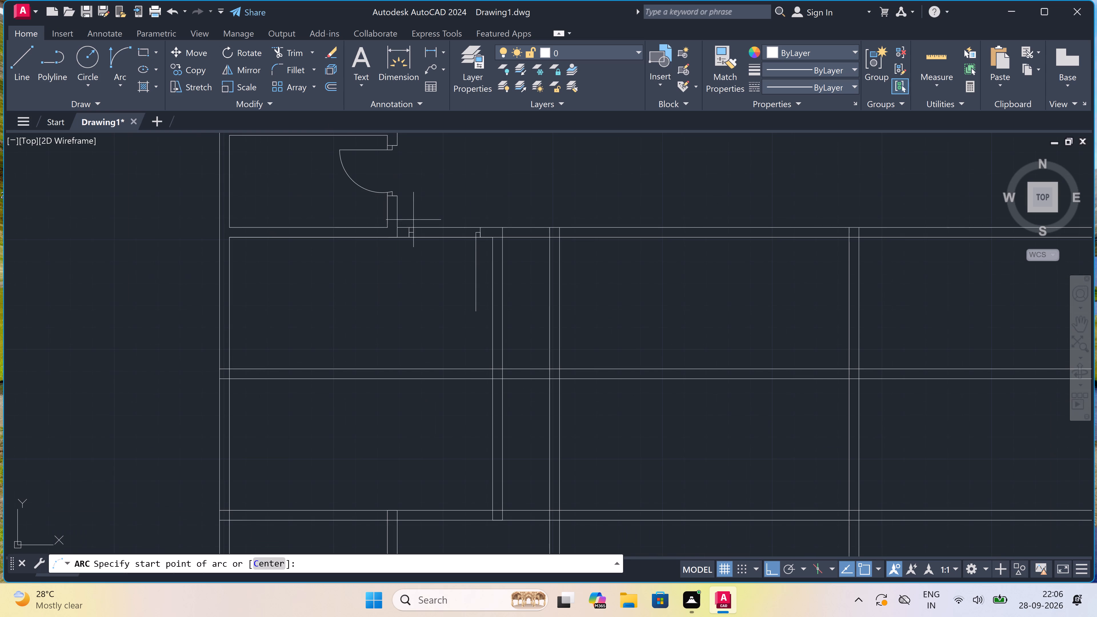
pyautogui.scroll(2, 431, 280)
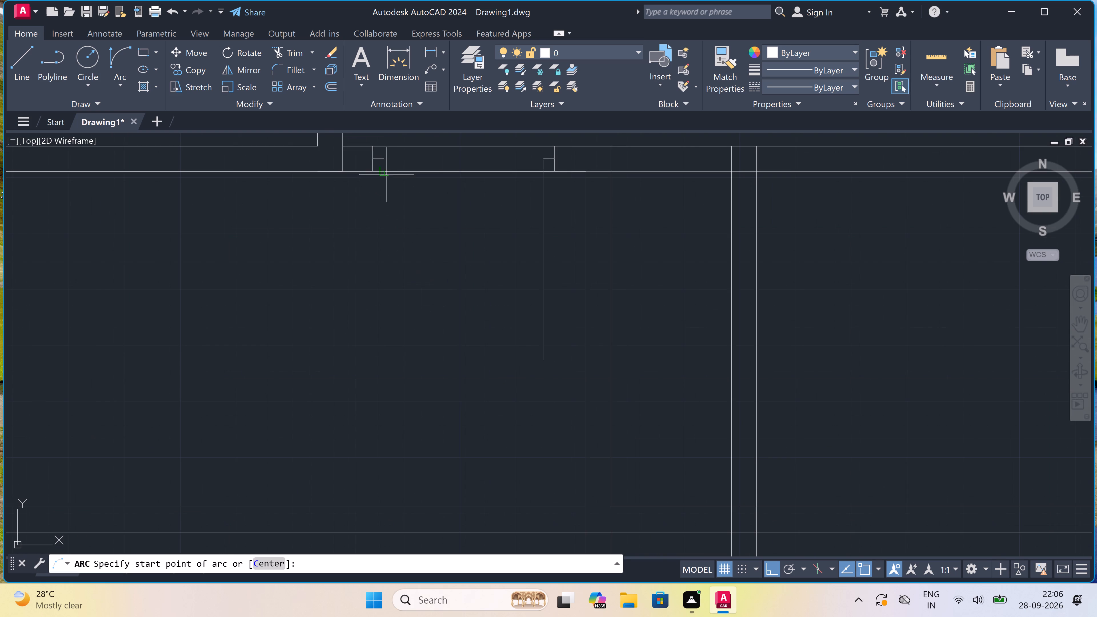
pyautogui.click(381, 161)
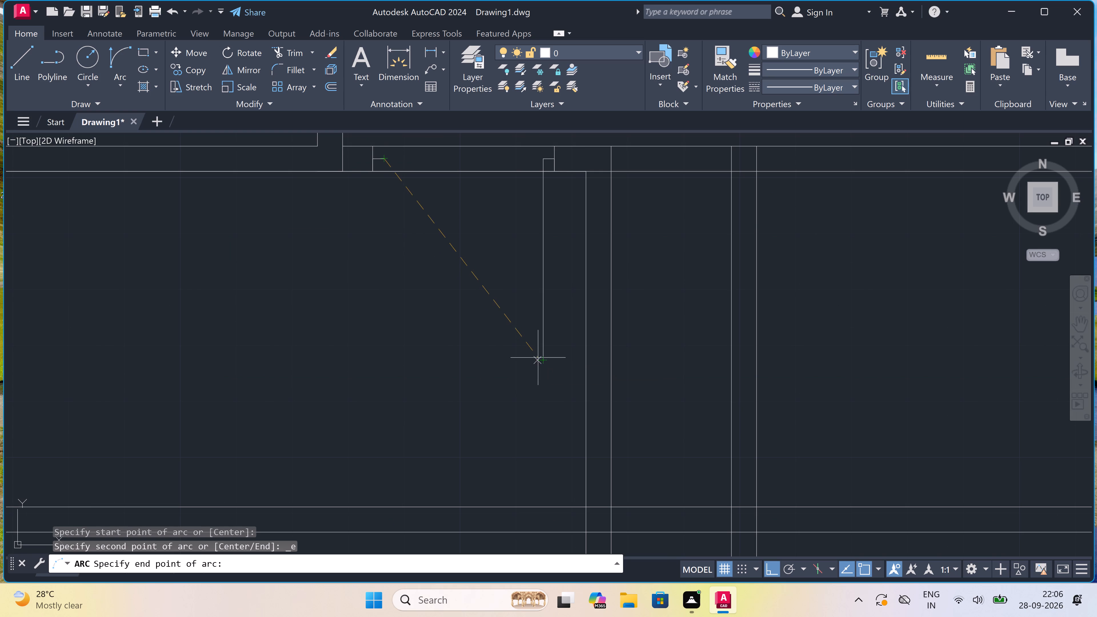
pyautogui.click(539, 360)
pyautogui.click(441, 396)
# Trim both lines of the corridor's lower wall across the new 3' door opening.
pyautogui.press('t')
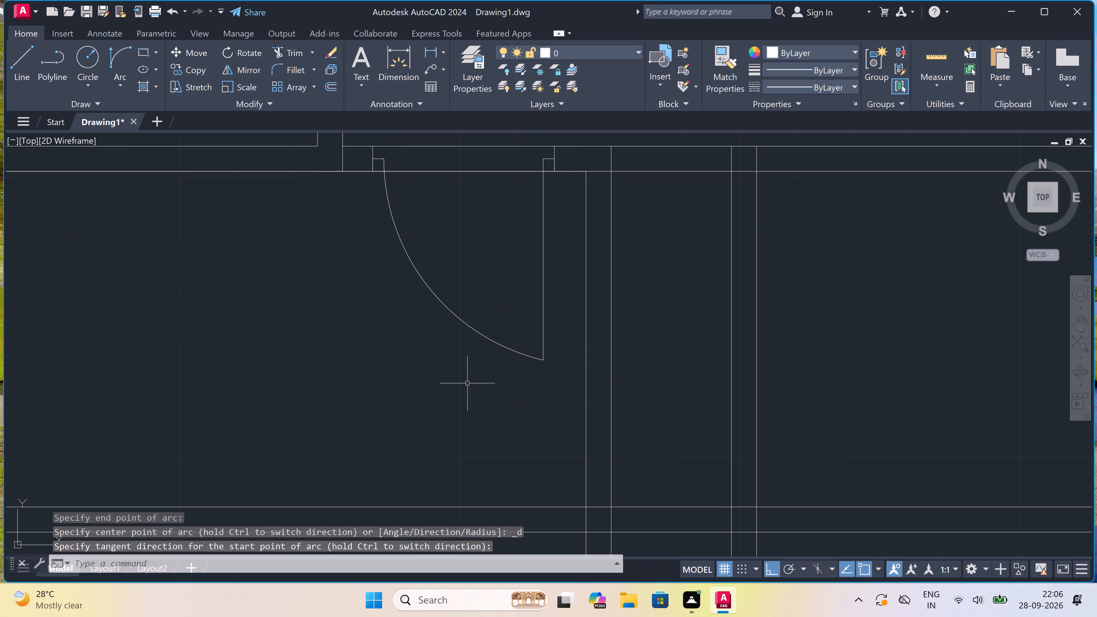
pyautogui.press('r')
pyautogui.press('space')
pyautogui.scroll(-4, 470, 379)
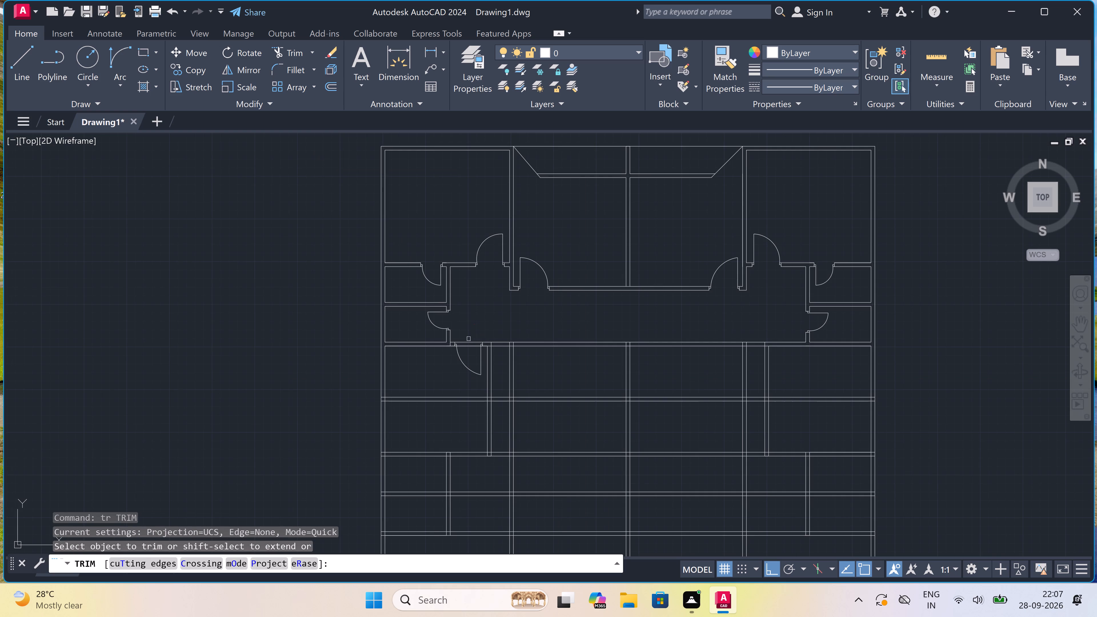
pyautogui.click(470, 348)
pyautogui.click(469, 344)
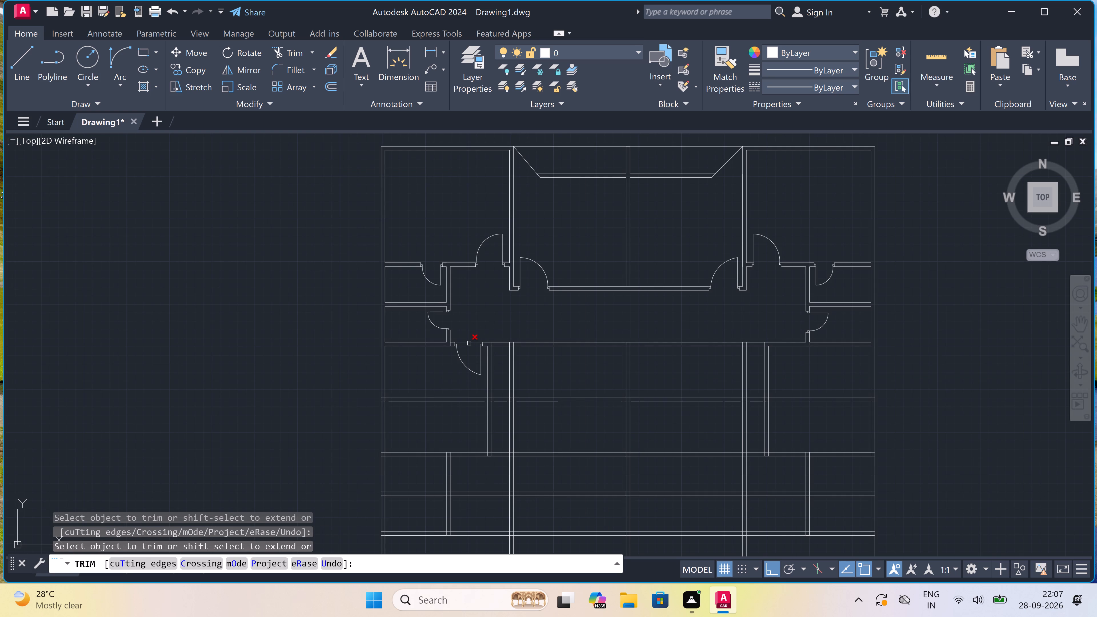
pyautogui.click(469, 343)
# Trim the small room's right wall line where it crosses the corridor's lower wall beside the 3' door.
pyautogui.scroll(2, 474, 345)
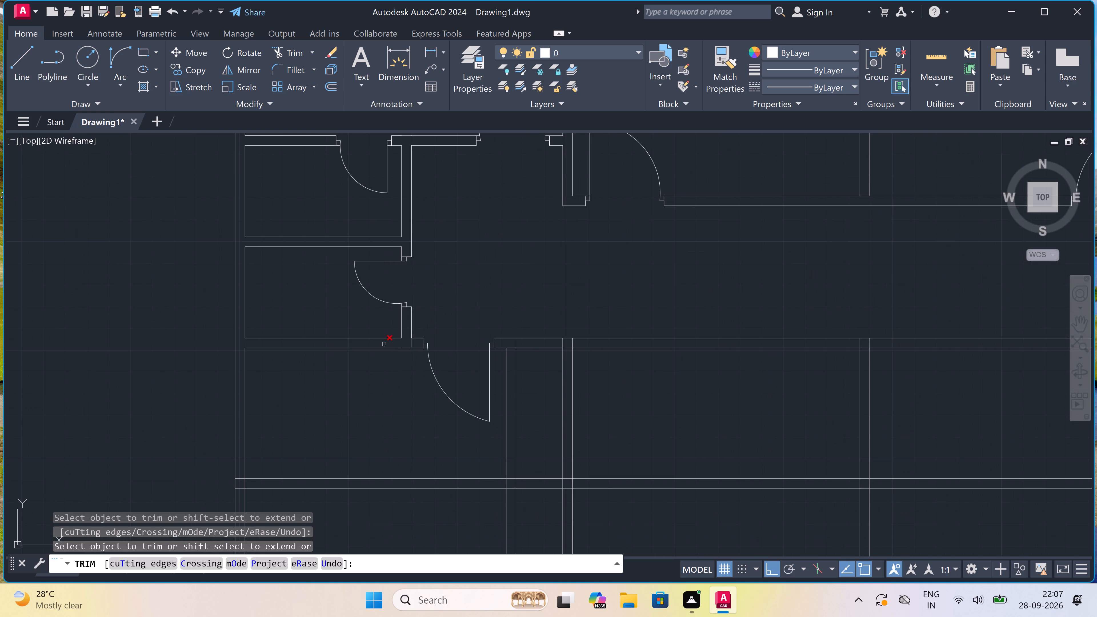
pyautogui.scroll(2, 372, 352)
pyautogui.click(462, 327)
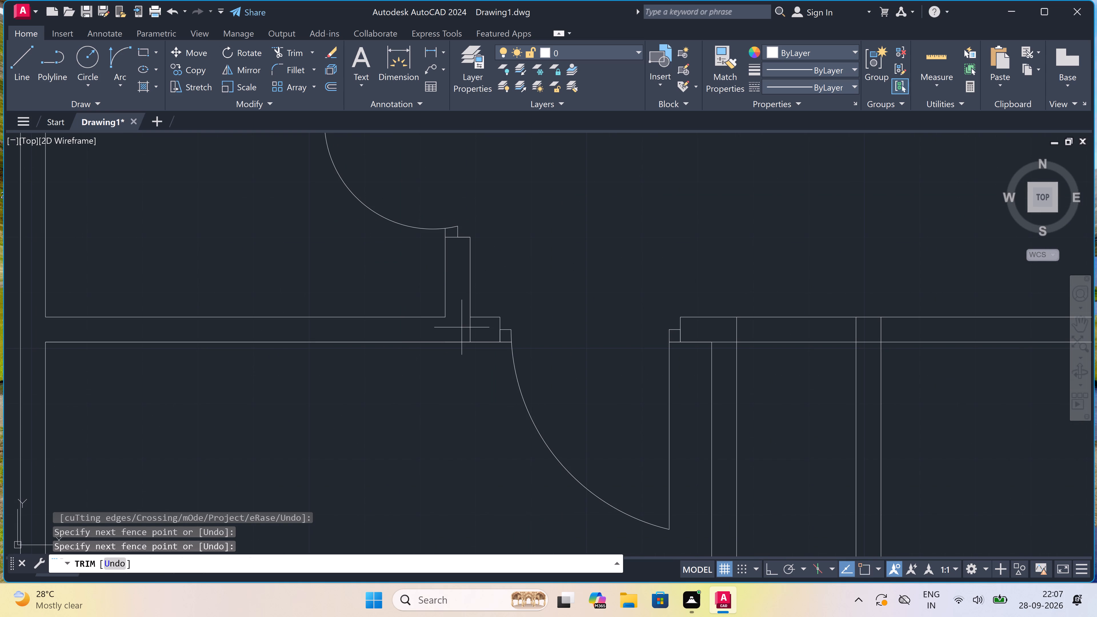
pyautogui.click(474, 330)
# Trim the overlapping lines where the first horizontal wall below the 3' door meets the left outer wall, leaving a clean junction.
pyautogui.scroll(-4, 474, 330)
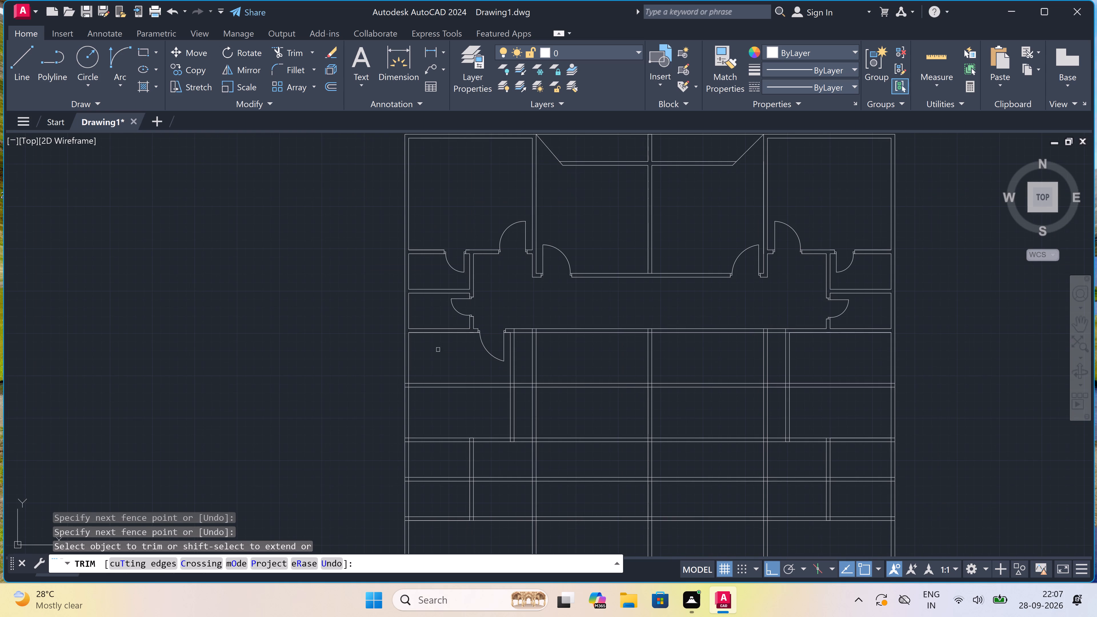
pyautogui.scroll(1, 384, 378)
pyautogui.scroll(1, 427, 384)
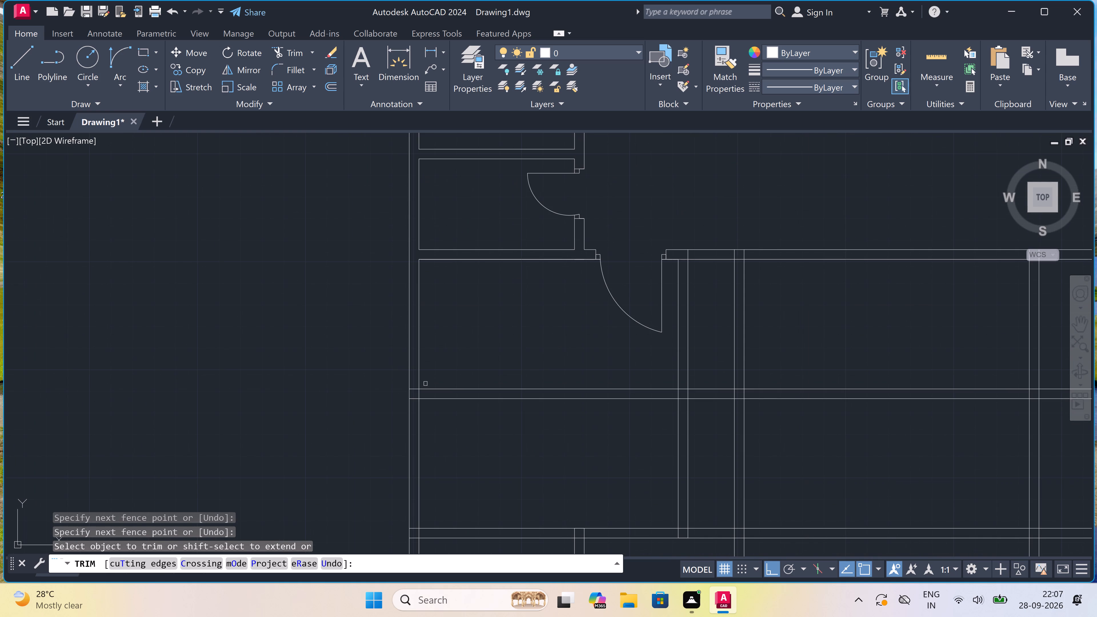
pyautogui.scroll(2, 411, 394)
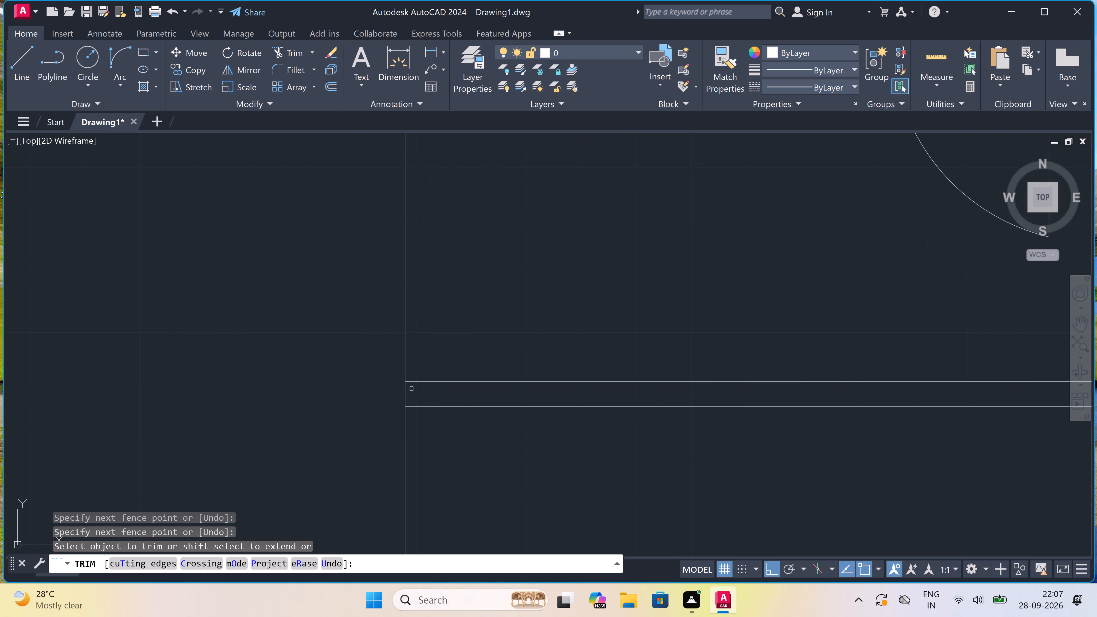
pyautogui.click(422, 376)
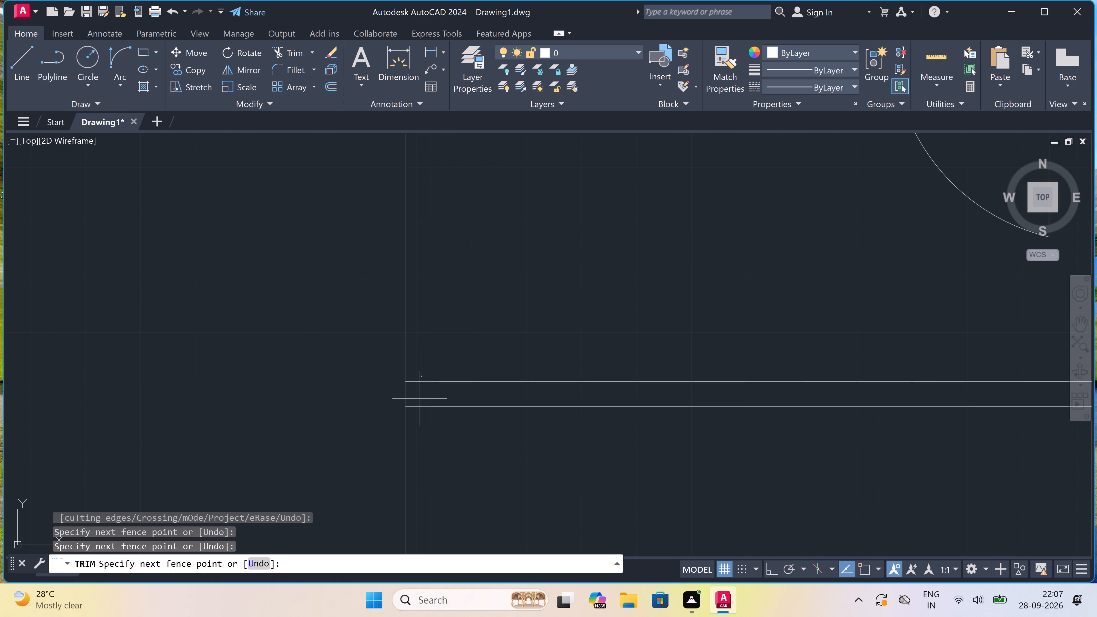
pyautogui.click(417, 416)
pyautogui.click(417, 401)
pyautogui.click(442, 403)
# Trim away the vertical wall right of the 3' door's room, from the corridor's lower wall to the second horizontal wall, including its leftover stub.
pyautogui.scroll(-4, 442, 400)
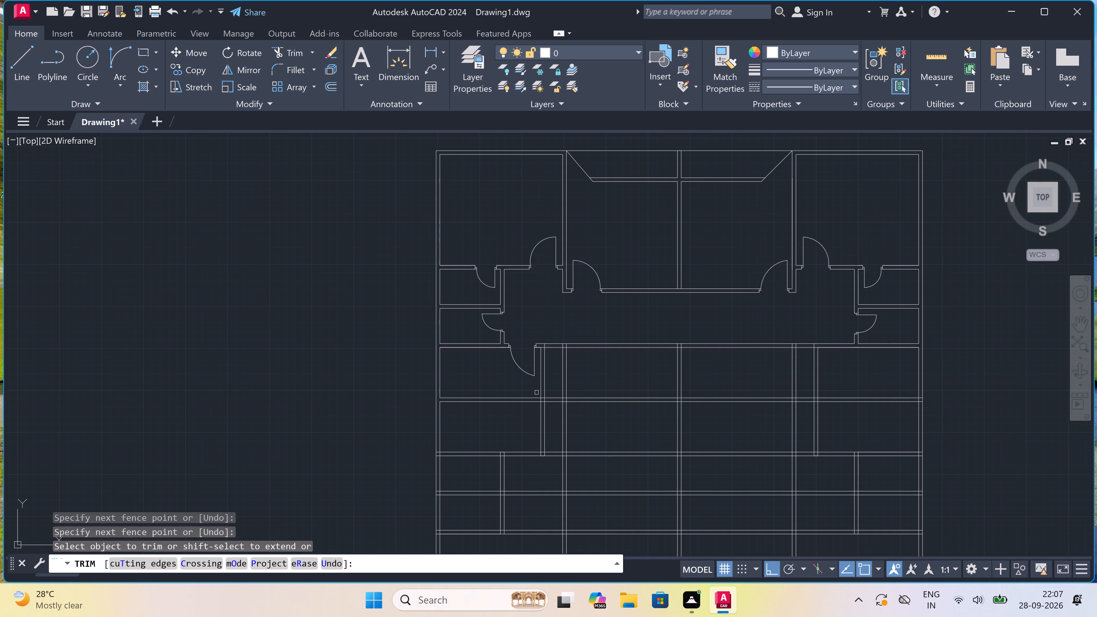
pyautogui.click(556, 375)
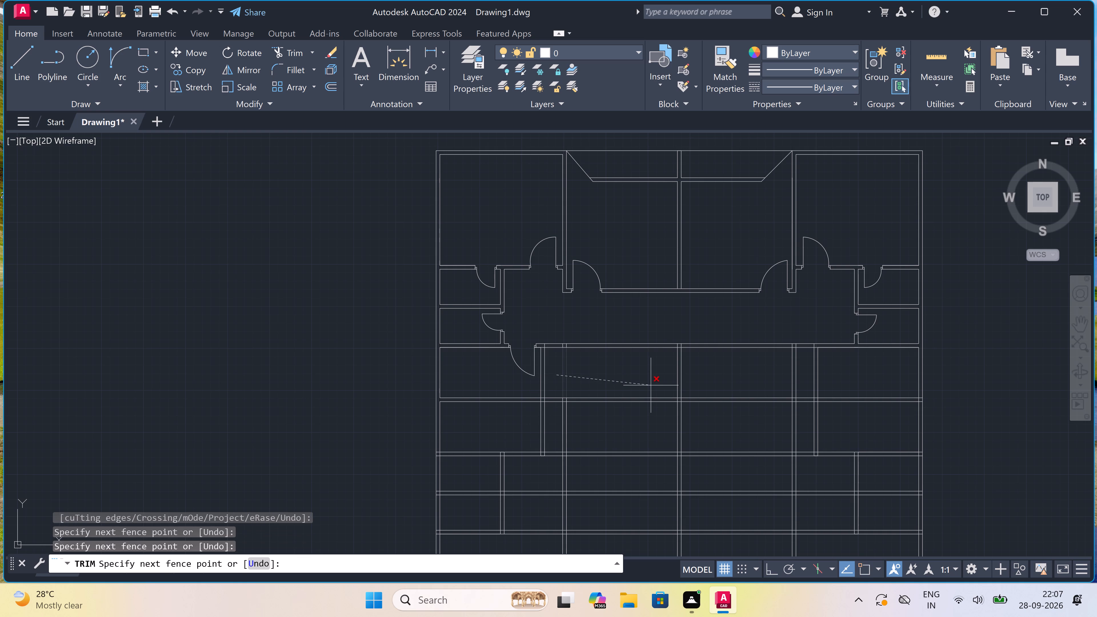
pyautogui.click(651, 385)
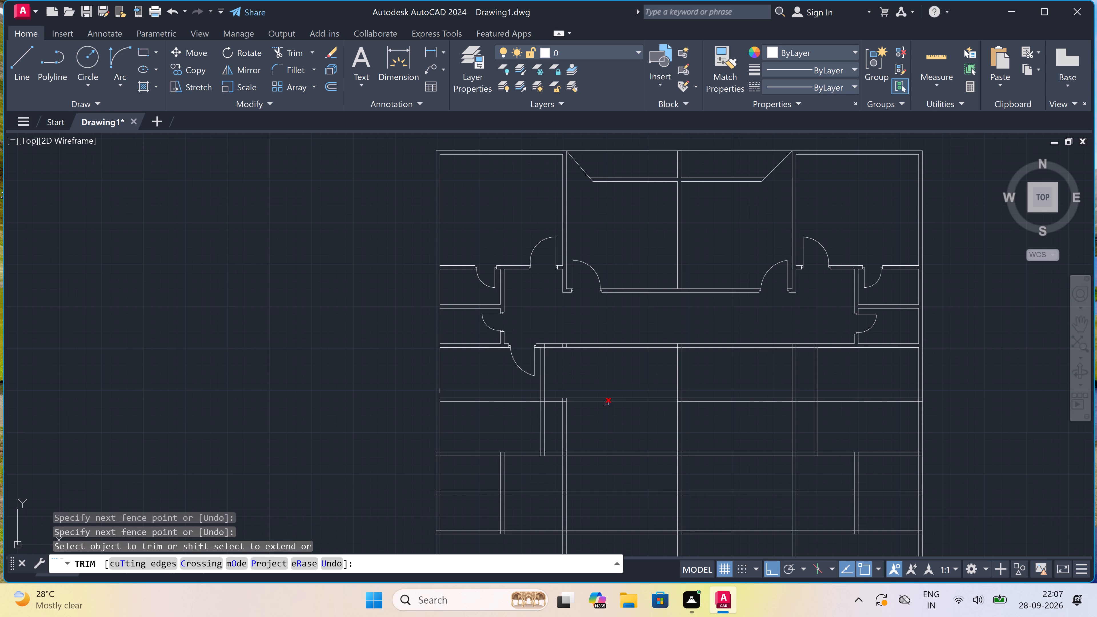
pyautogui.click(564, 413)
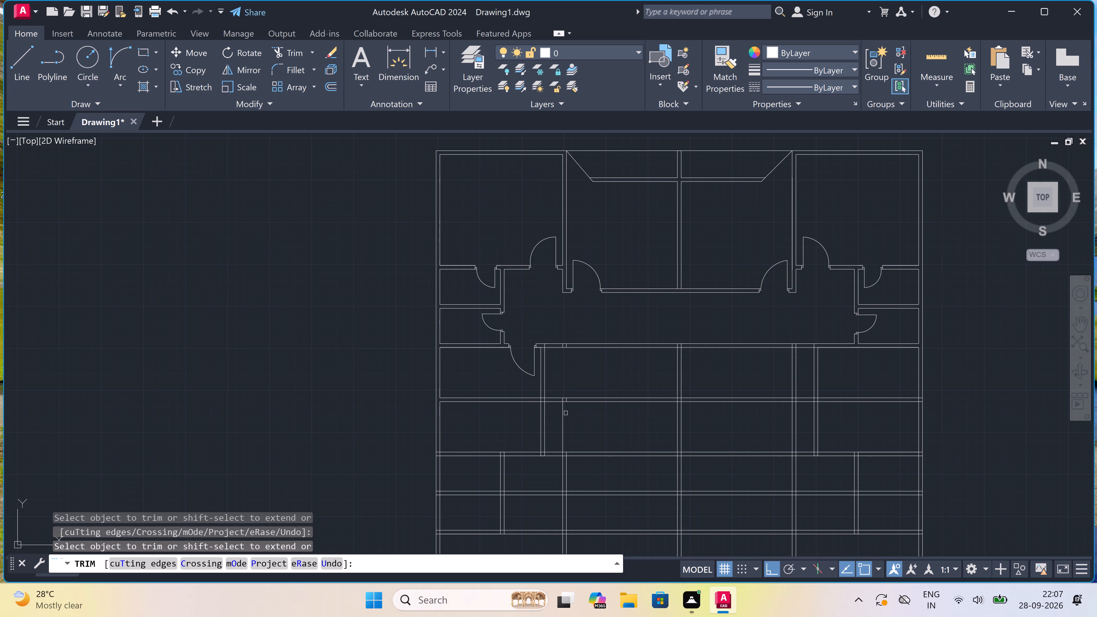
pyautogui.moveTo(564, 411); pyautogui.dragTo(561, 408)
pyautogui.scroll(4, 566, 401)
pyautogui.click(543, 389)
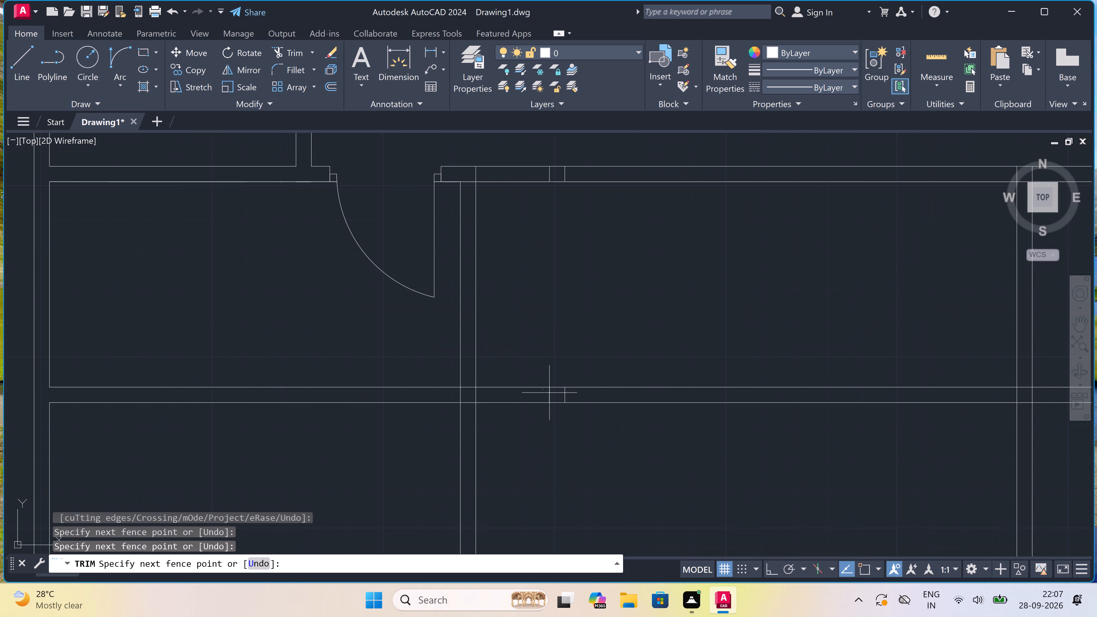
pyautogui.click(599, 401)
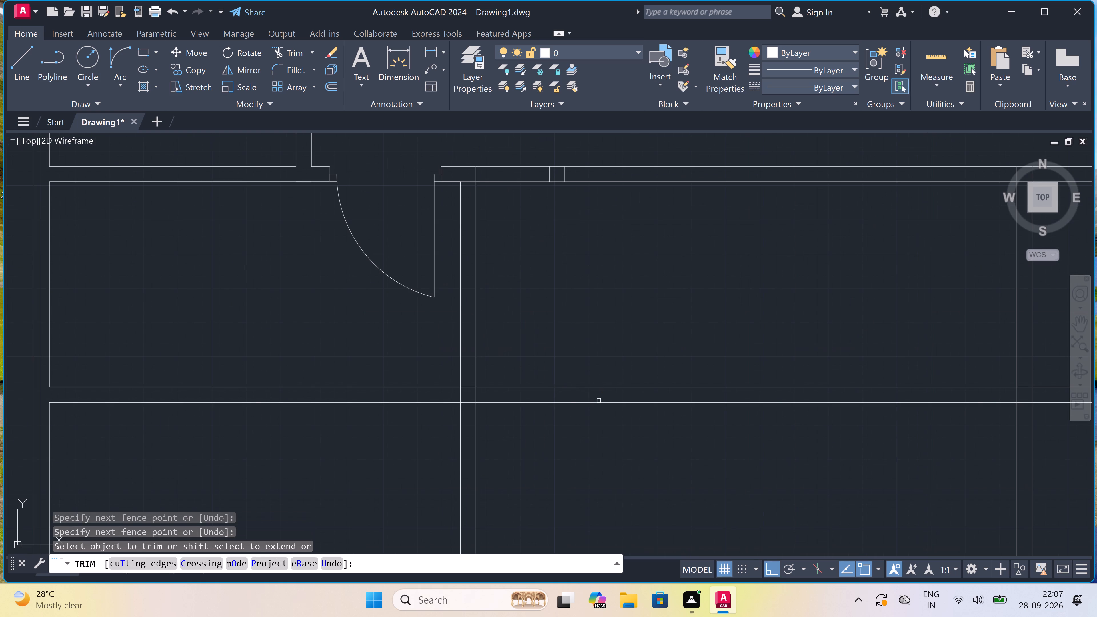
# Trim away the corridor's lower wall and the first horizontal wall below it across the open area left of the central vertical wall.
pyautogui.scroll(-3, 599, 401)
pyautogui.click(602, 328)
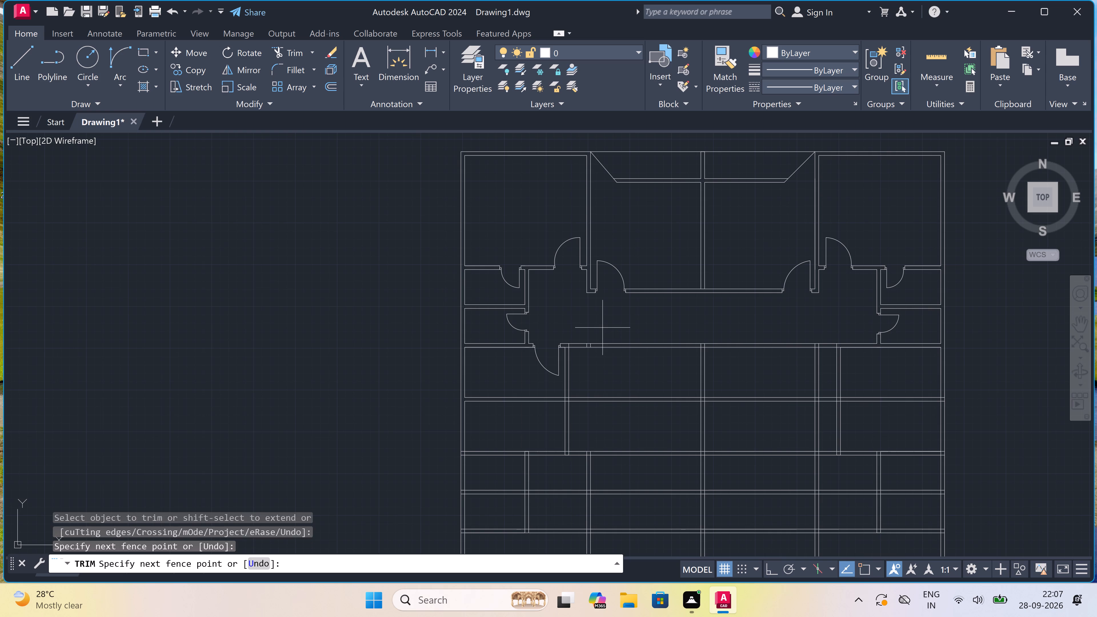
pyautogui.click(602, 429)
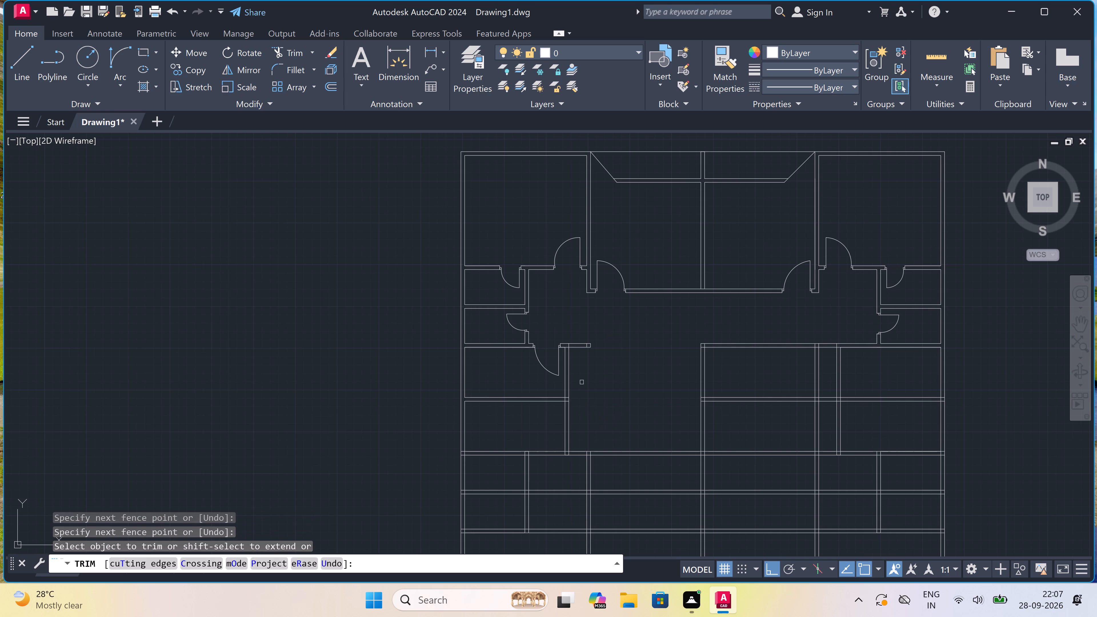
# Trim away the leftover corridor wall lines and the small square stub beyond the right wall of the 3' door's room.
pyautogui.scroll(3, 575, 342)
pyautogui.click(575, 342)
pyautogui.click(585, 363)
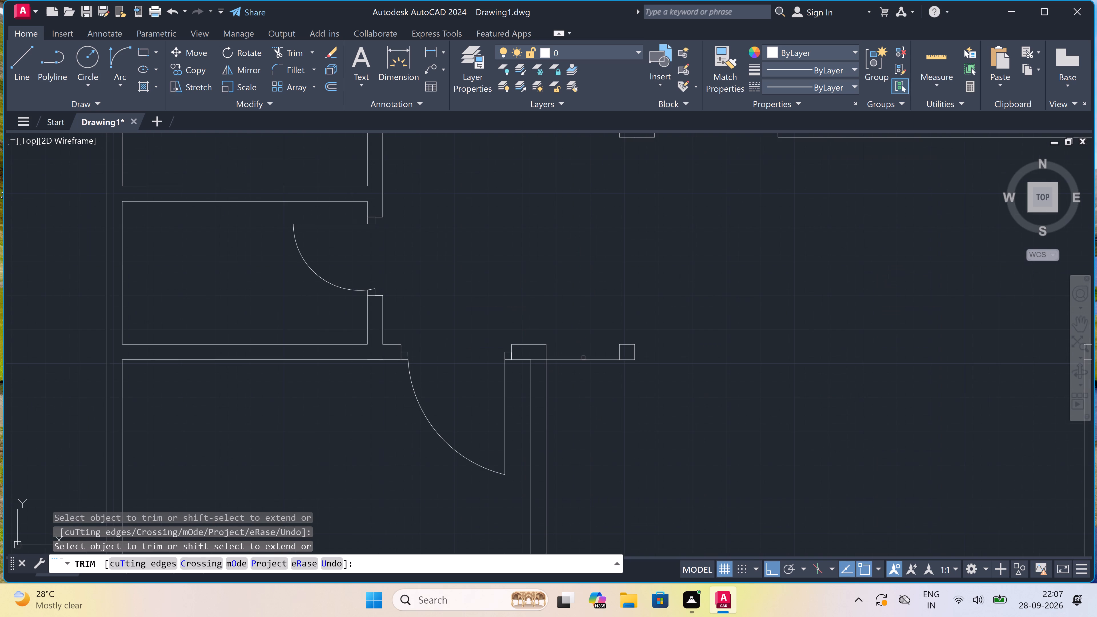
pyautogui.click(586, 341)
pyautogui.scroll(3, 611, 356)
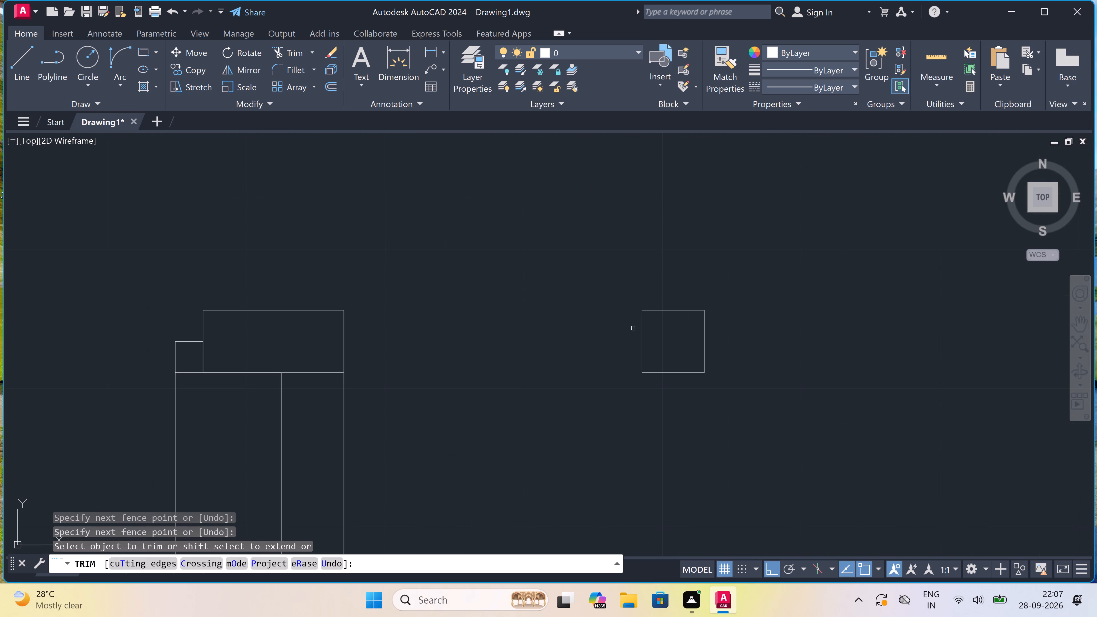
pyautogui.click(666, 296)
pyautogui.click(679, 379)
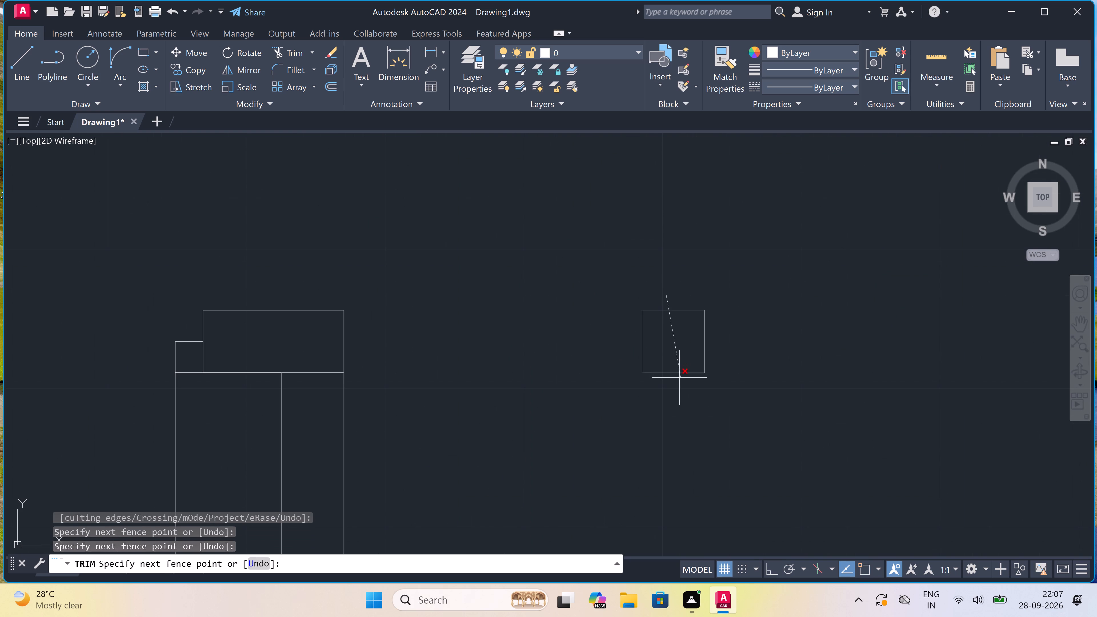
pyautogui.click(708, 352)
pyautogui.click(601, 354)
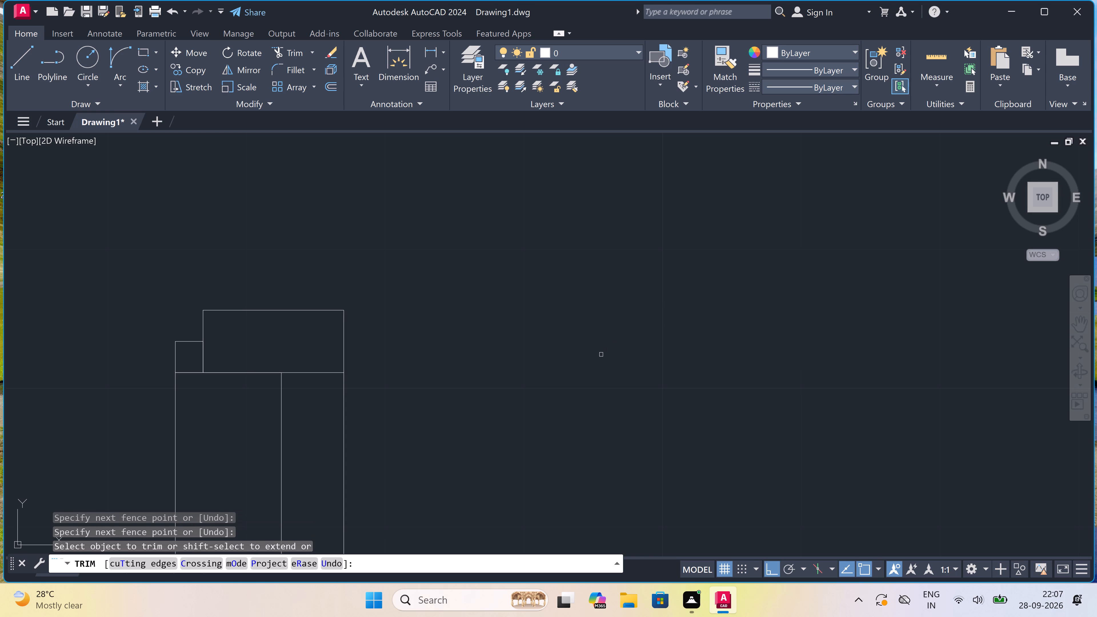
# Trim the inner overlapping lines at the corner where the corridor's lower wall meets the right wall of the 3' door's room.
pyautogui.scroll(-6, 601, 354)
pyautogui.scroll(4, 584, 350)
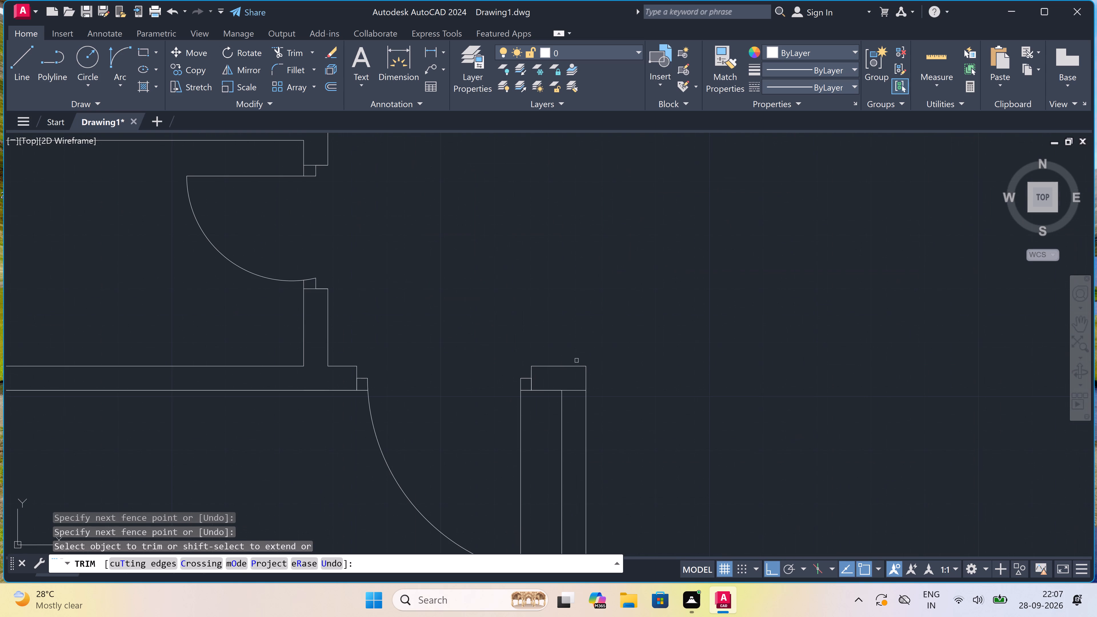
pyautogui.doubleClick(571, 383)
pyautogui.click(578, 406)
# Trim the overlapping lines where the first horizontal wall below the 3' door meets the room's right wall.
pyautogui.scroll(-5, 578, 406)
pyautogui.scroll(3, 574, 442)
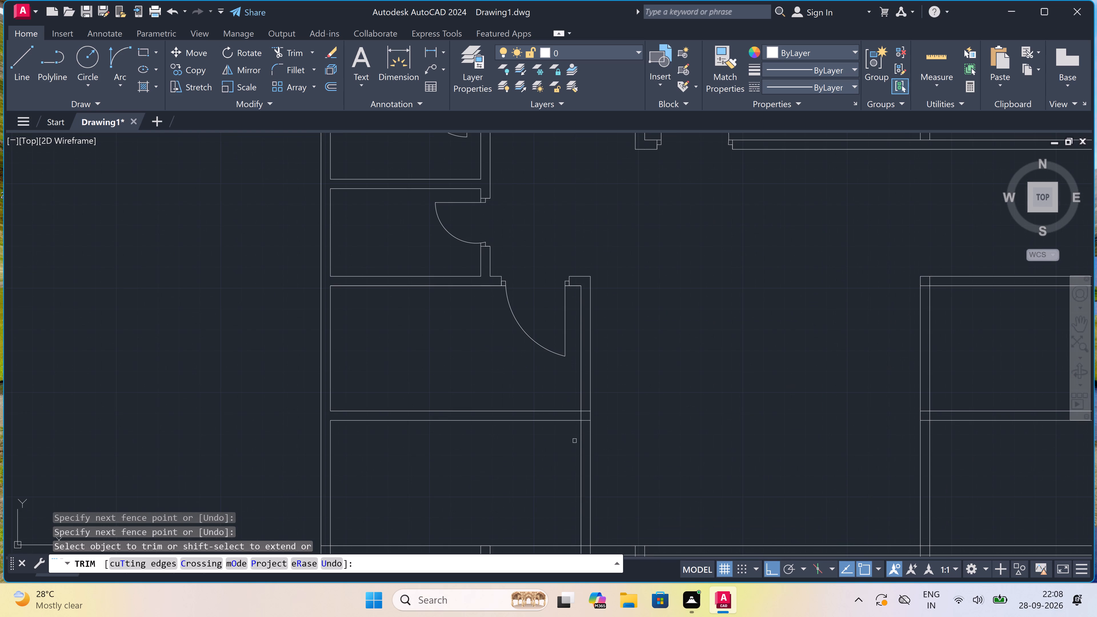
pyautogui.scroll(3, 592, 410)
pyautogui.click(561, 408)
pyautogui.click(569, 461)
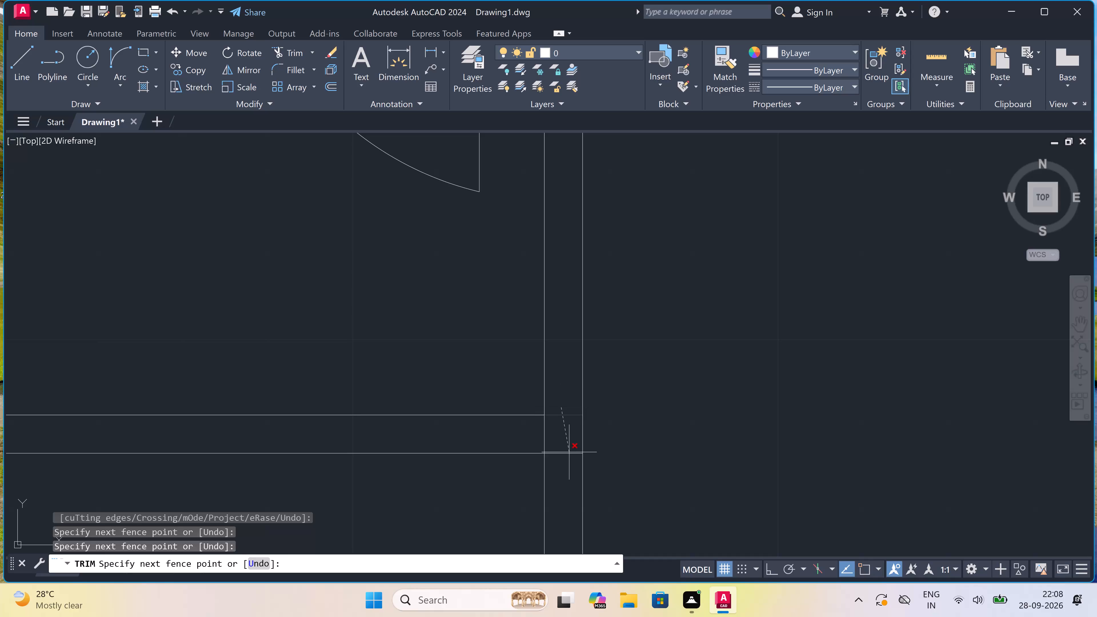
pyautogui.click(561, 441)
pyautogui.click(529, 436)
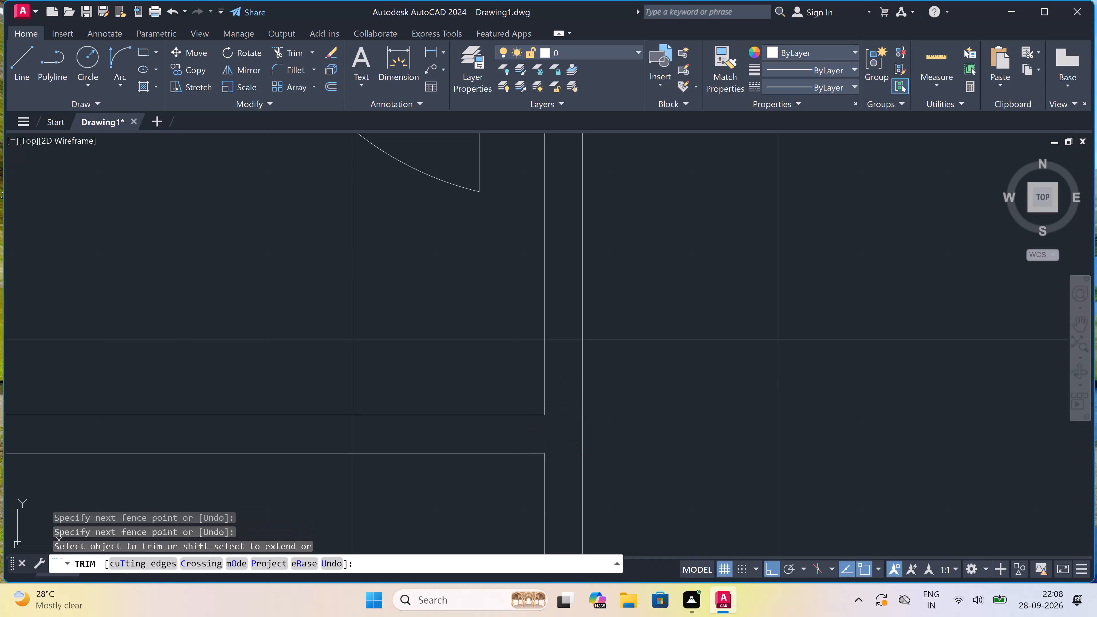
# Trim the overlapping lines where the second horizontal wall below the 3' door meets the left outer wall.
pyautogui.scroll(-6, 558, 416)
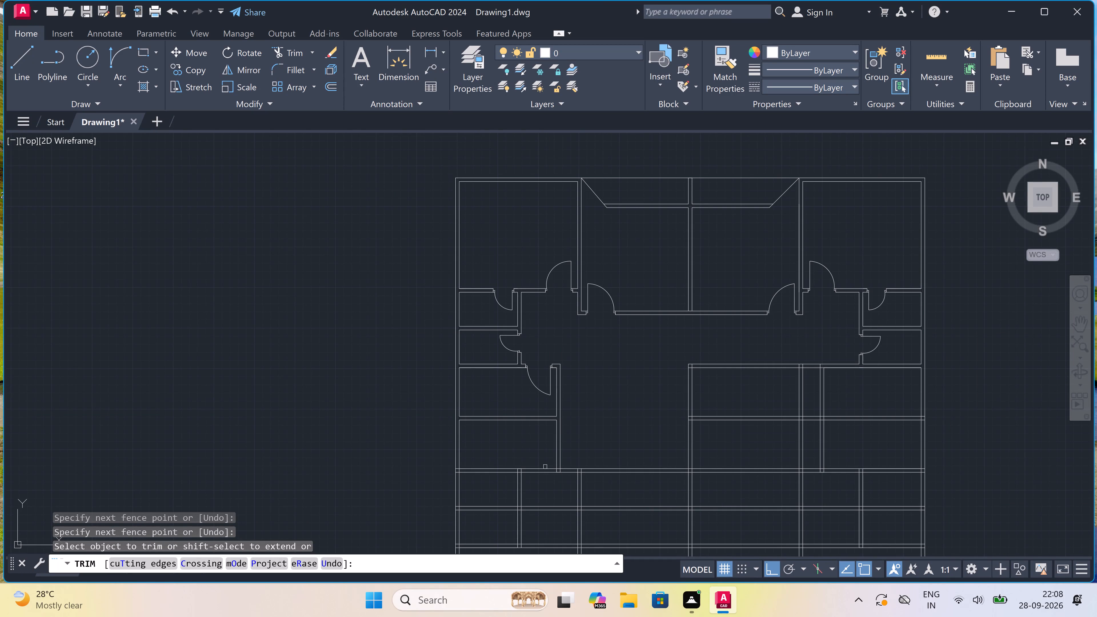
pyautogui.scroll(4, 447, 474)
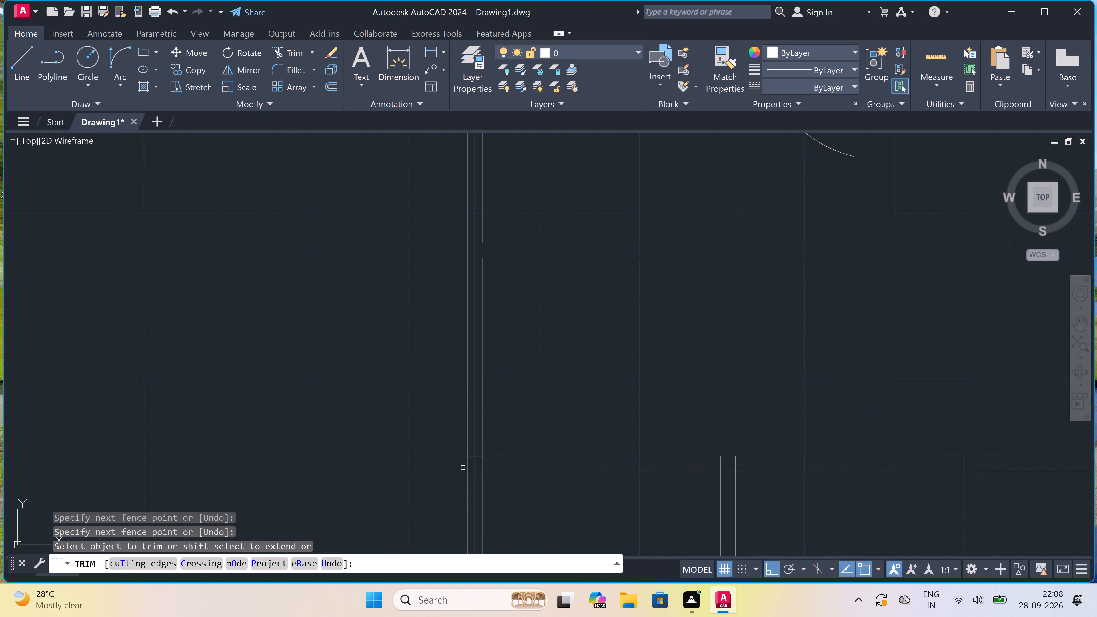
pyautogui.scroll(1, 463, 468)
pyautogui.click(486, 485)
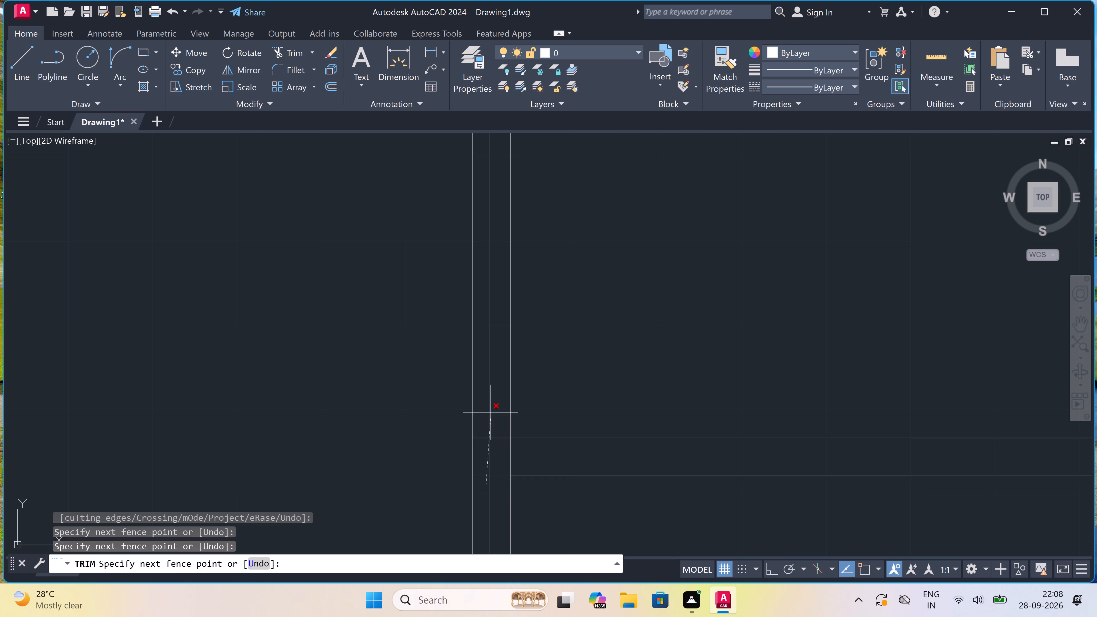
pyautogui.click(492, 408)
pyautogui.click(509, 467)
pyautogui.scroll(-4, 519, 466)
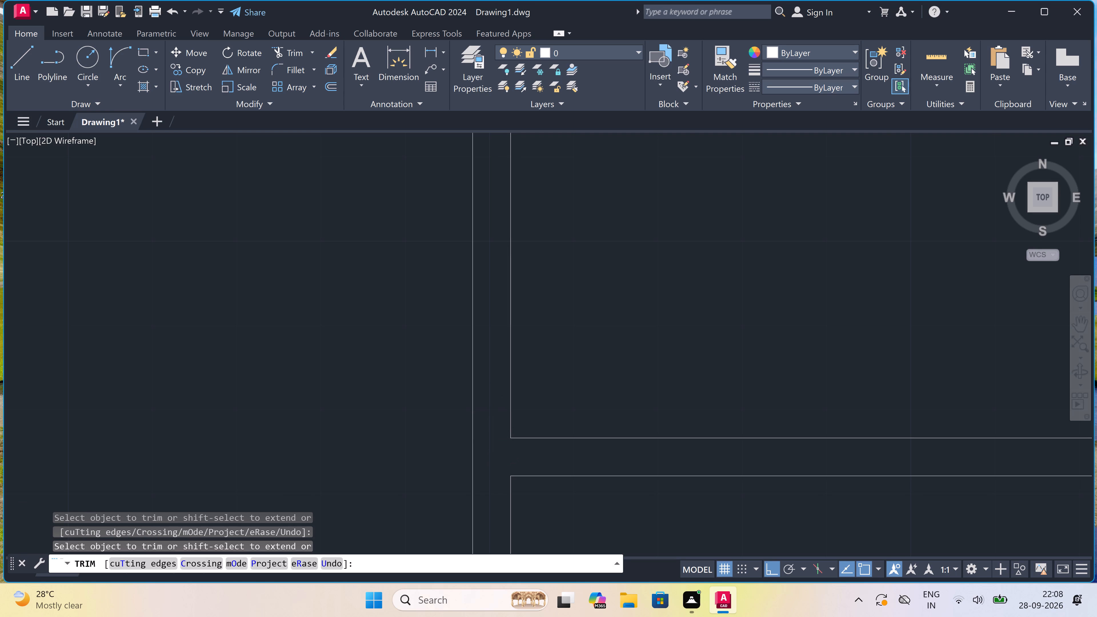
# Trim the line crossing the second horizontal wall at its junction with the first vertical wall below it.
pyautogui.scroll(-3, 523, 460)
pyautogui.scroll(3, 536, 460)
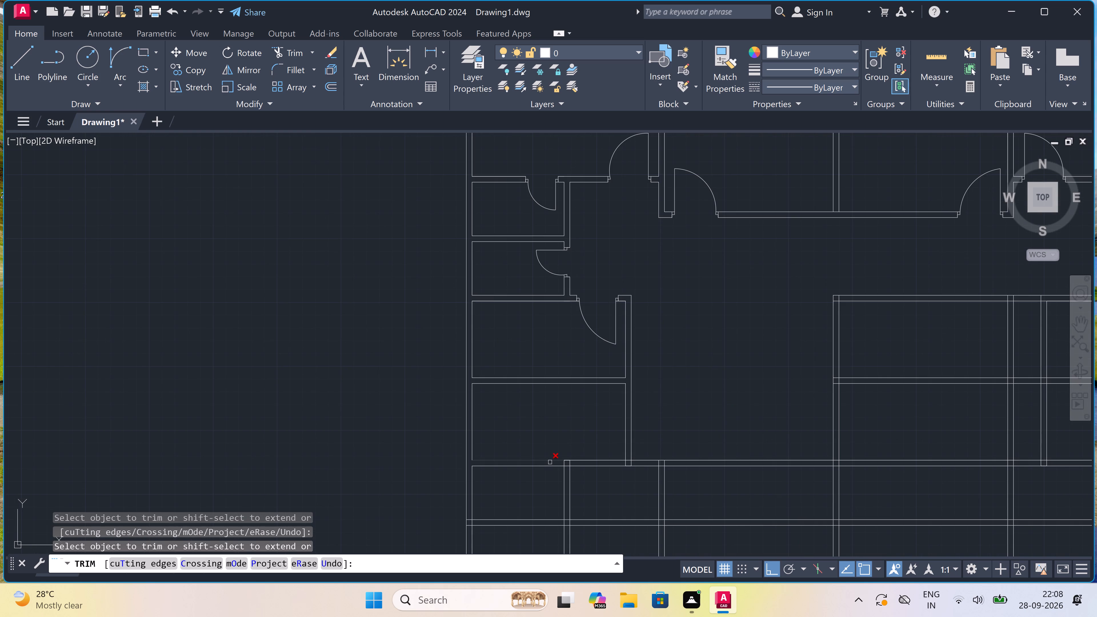
pyautogui.scroll(2, 550, 462)
pyautogui.click(549, 462)
pyautogui.click(599, 465)
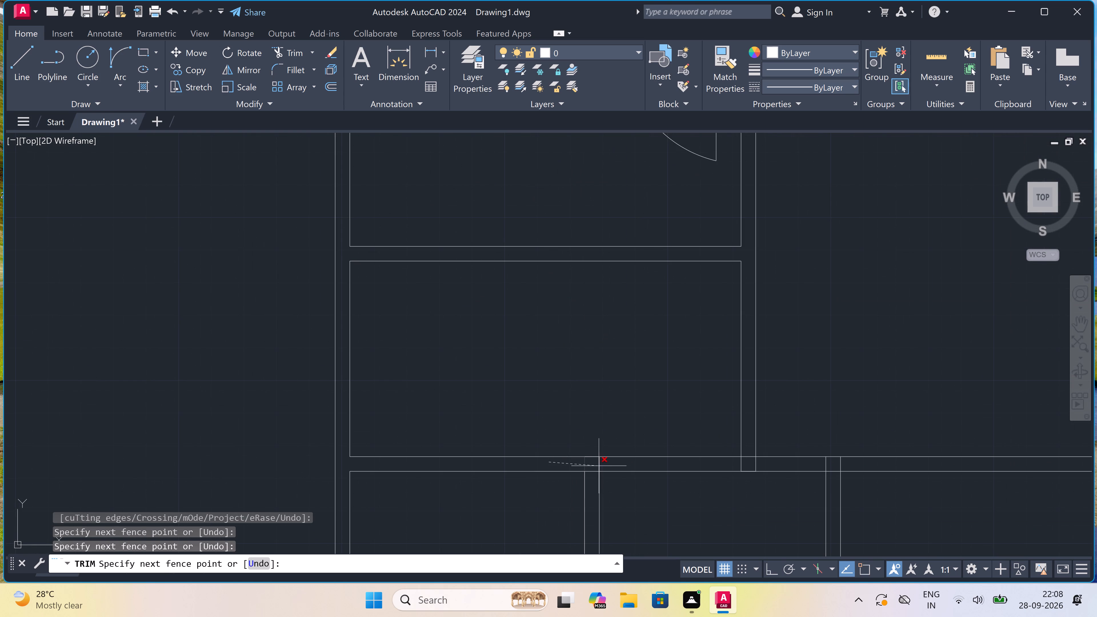
# Trim away the third horizontal wall between the first lower vertical wall and the central wall, plus the second horizontal wall's stretch beside the central wall.
pyautogui.scroll(-5, 599, 465)
pyautogui.scroll(2, 609, 473)
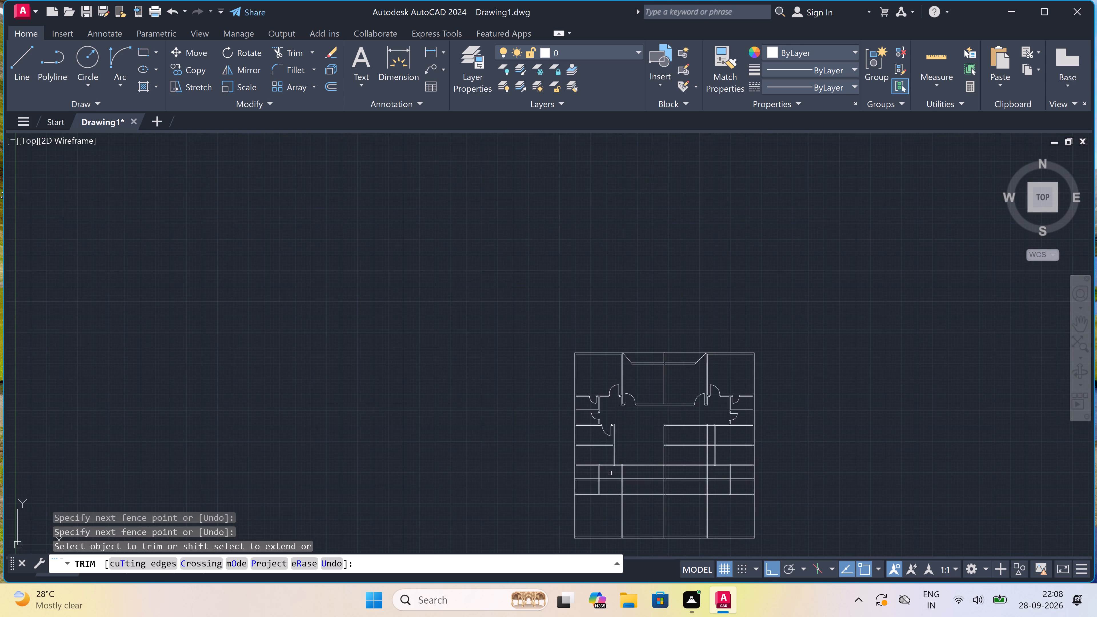
pyautogui.scroll(-2, 610, 472)
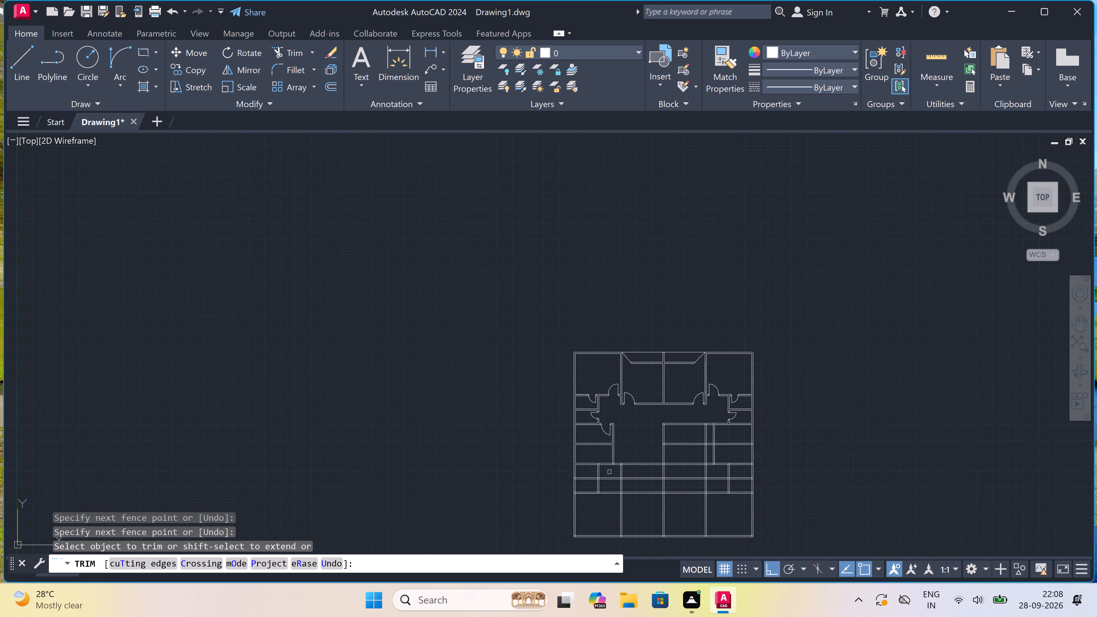
pyautogui.click(611, 472)
pyautogui.click(614, 489)
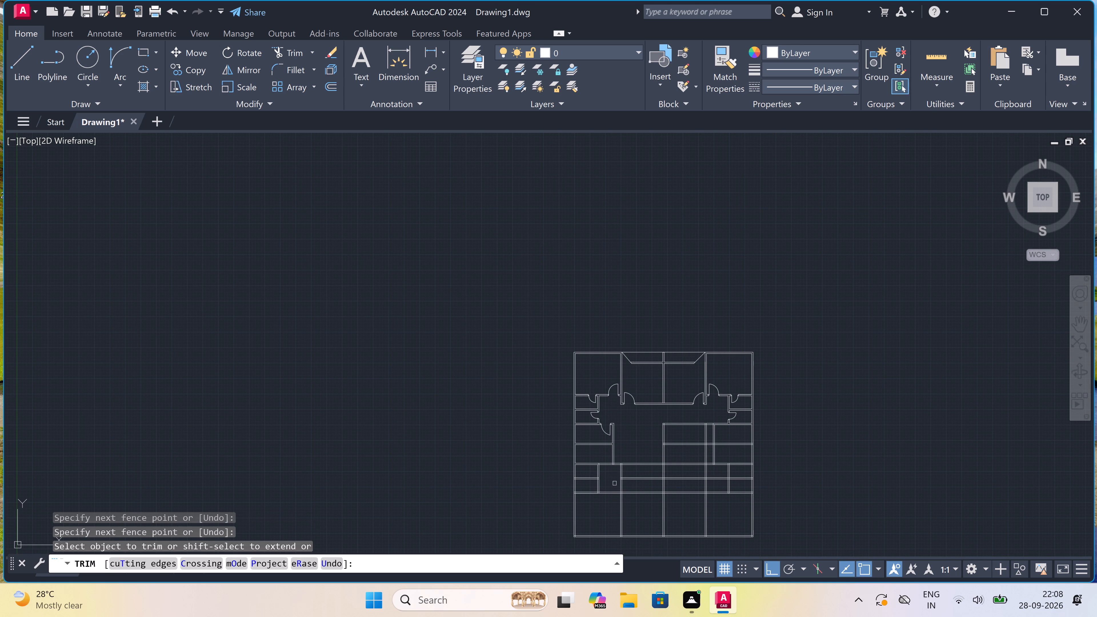
pyautogui.click(614, 479)
pyautogui.click(650, 479)
pyautogui.click(650, 479)
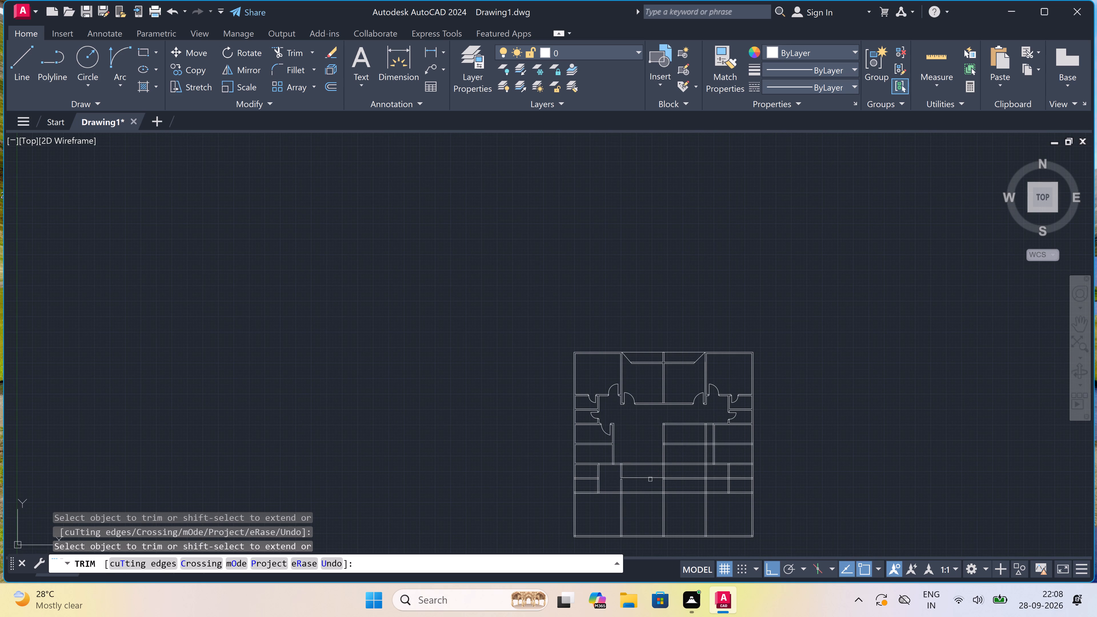
pyautogui.click(641, 450)
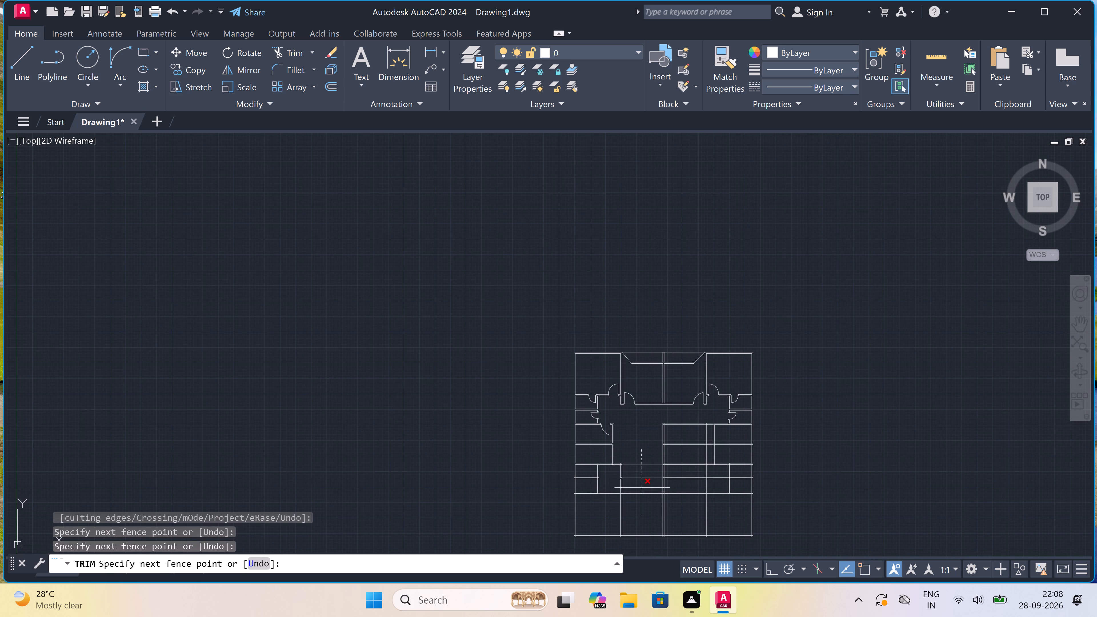
pyautogui.click(642, 485)
# Trim away the second horizontal wall's remaining stretch beyond the room's right wall and the vertical wall segment hanging below its end.
pyautogui.scroll(3, 613, 469)
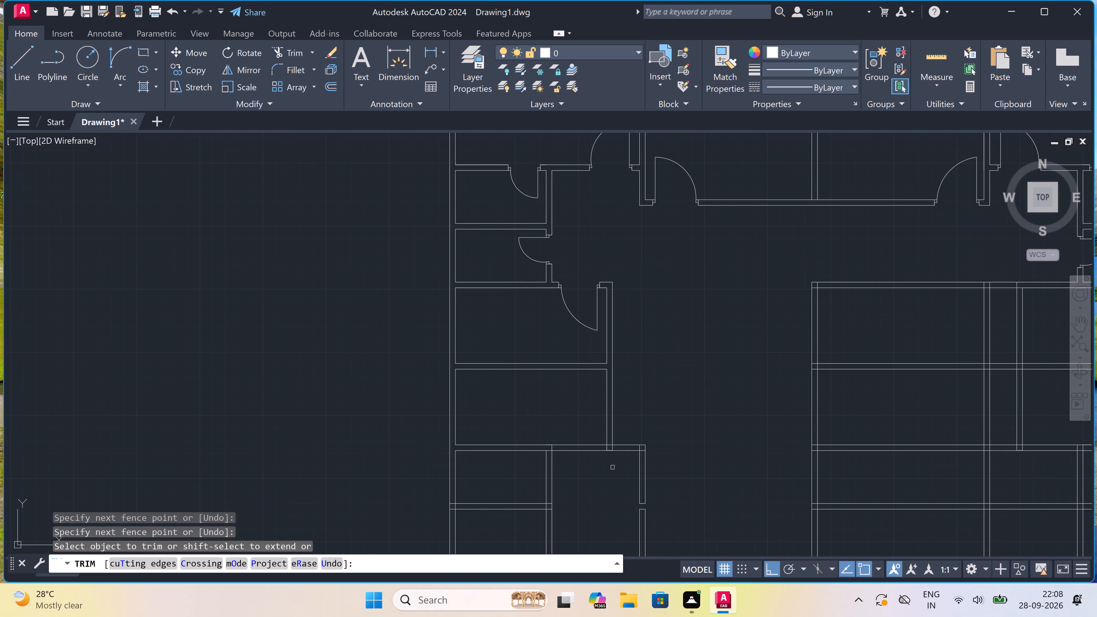
pyautogui.click(612, 466)
pyautogui.click(635, 443)
pyautogui.click(632, 456)
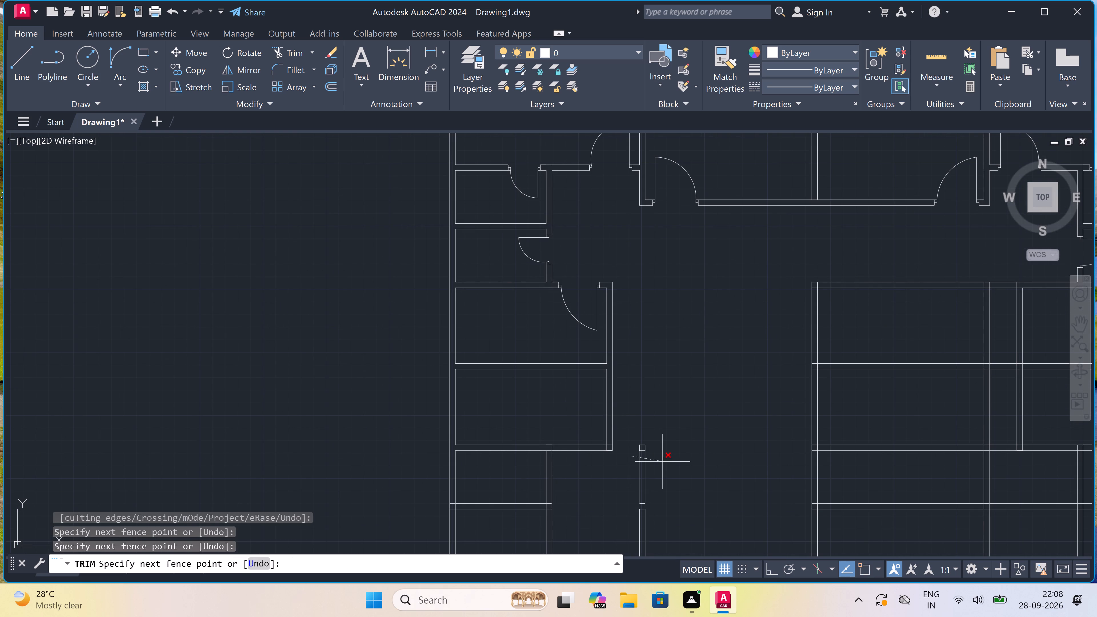
pyautogui.click(664, 461)
# Trim away the floating wall remnants beyond the left room's lower corner, where the removed second horizontal and vertical walls crossed.
pyautogui.click(644, 451)
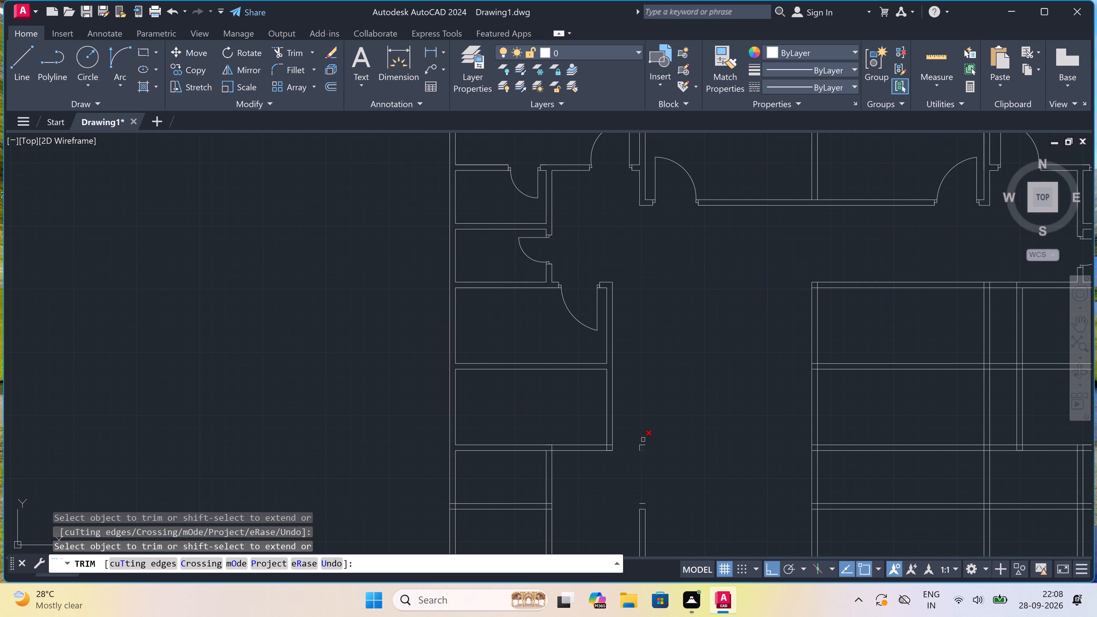
pyautogui.click(640, 436)
pyautogui.click(643, 448)
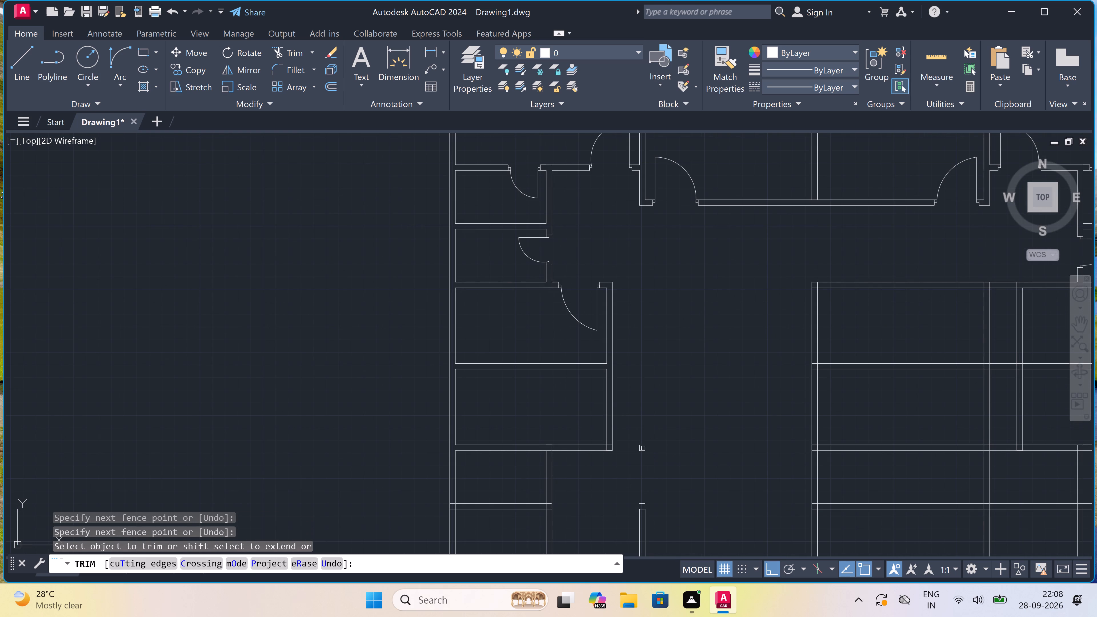
pyautogui.click(642, 448)
pyautogui.click(640, 448)
pyautogui.scroll(3, 639, 448)
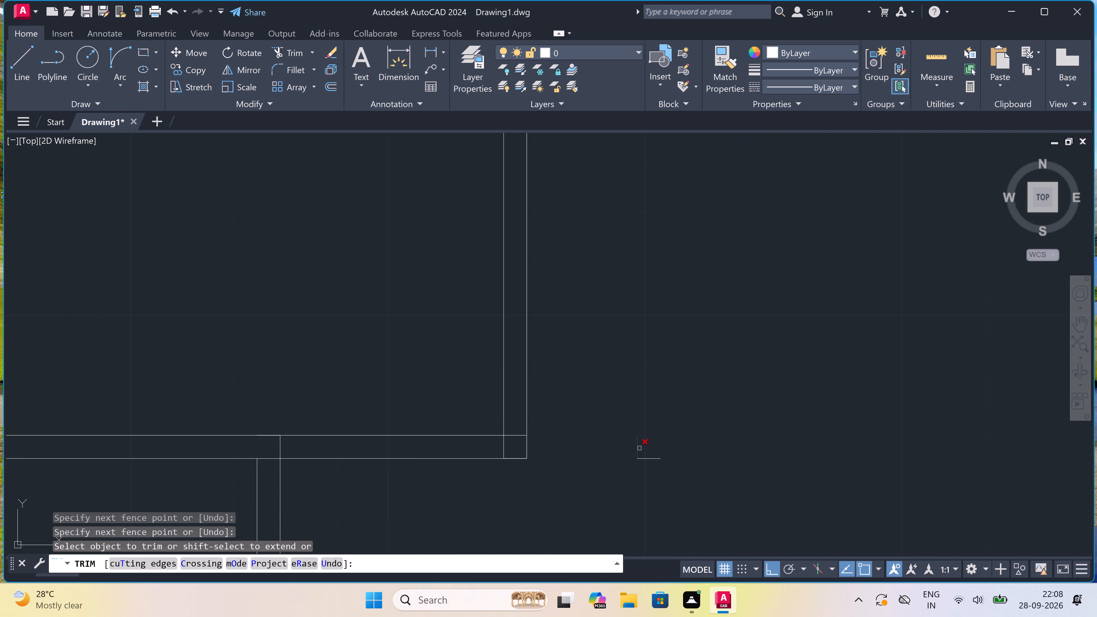
pyautogui.click(638, 448)
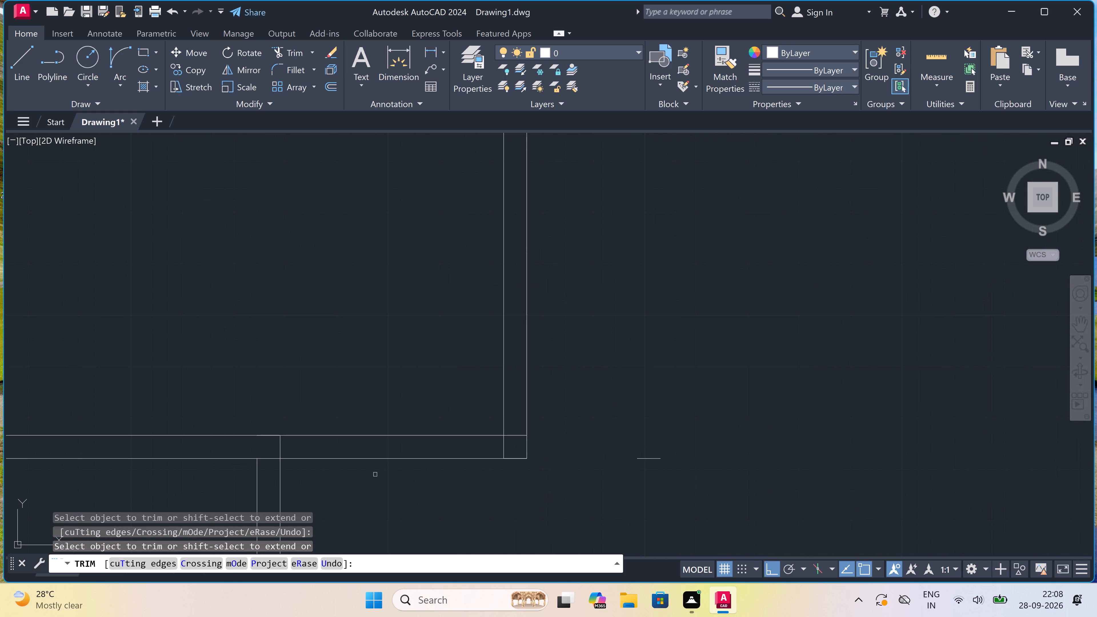
pyautogui.click(652, 447)
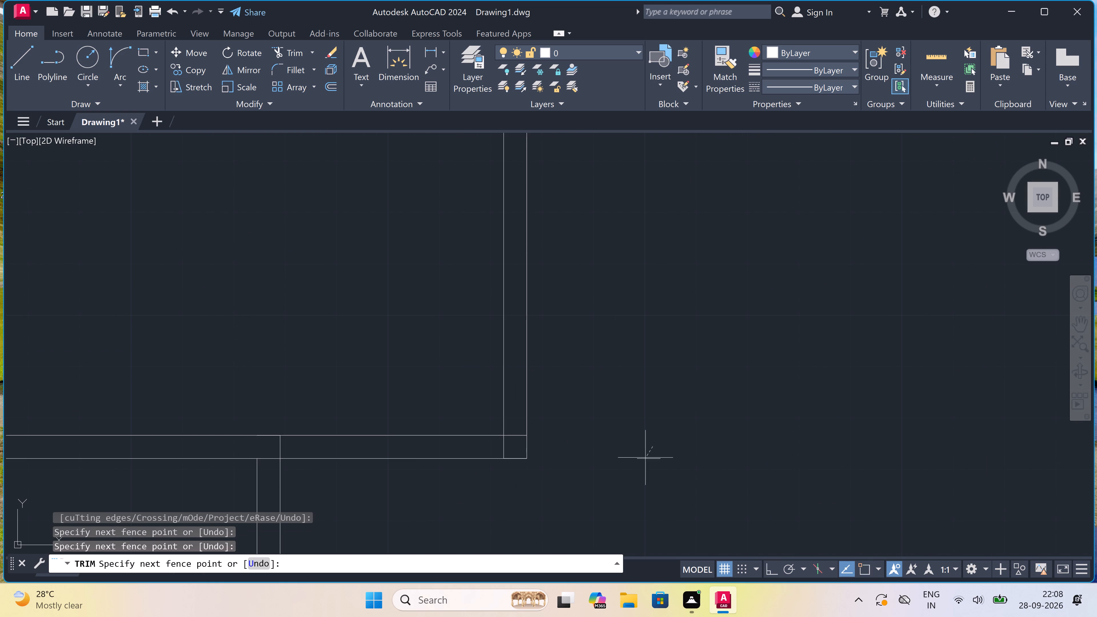
pyautogui.click(644, 468)
# Trim away the free-standing vertical wall segment between the third horizontal wall's remnants and the long lower horizontal wall.
pyautogui.scroll(-8, 614, 431)
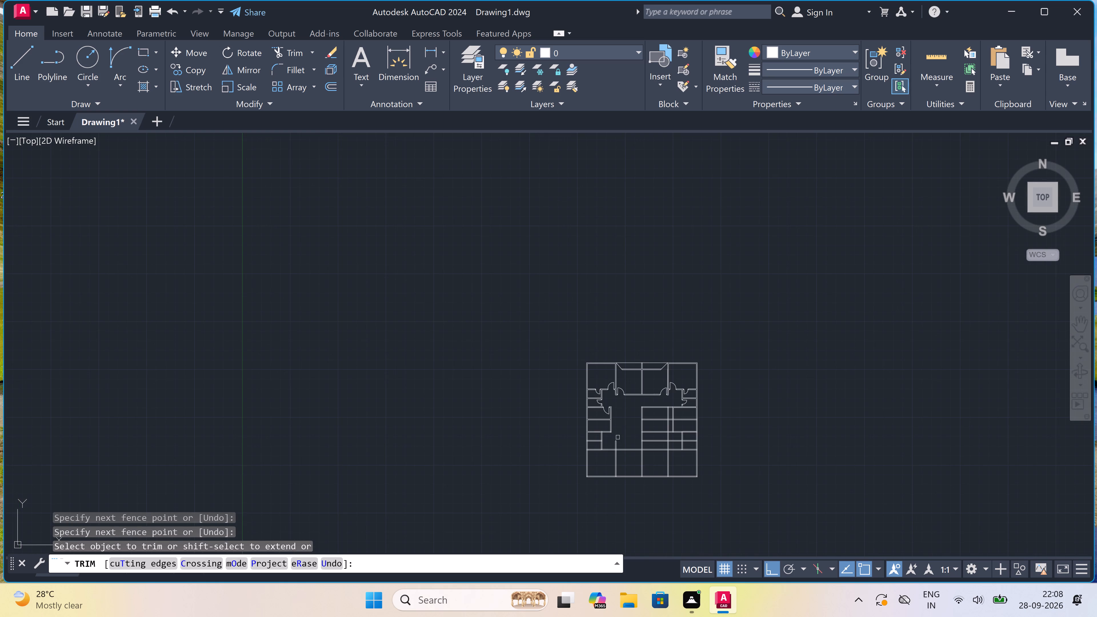
pyautogui.scroll(3, 620, 455)
pyautogui.scroll(3, 602, 436)
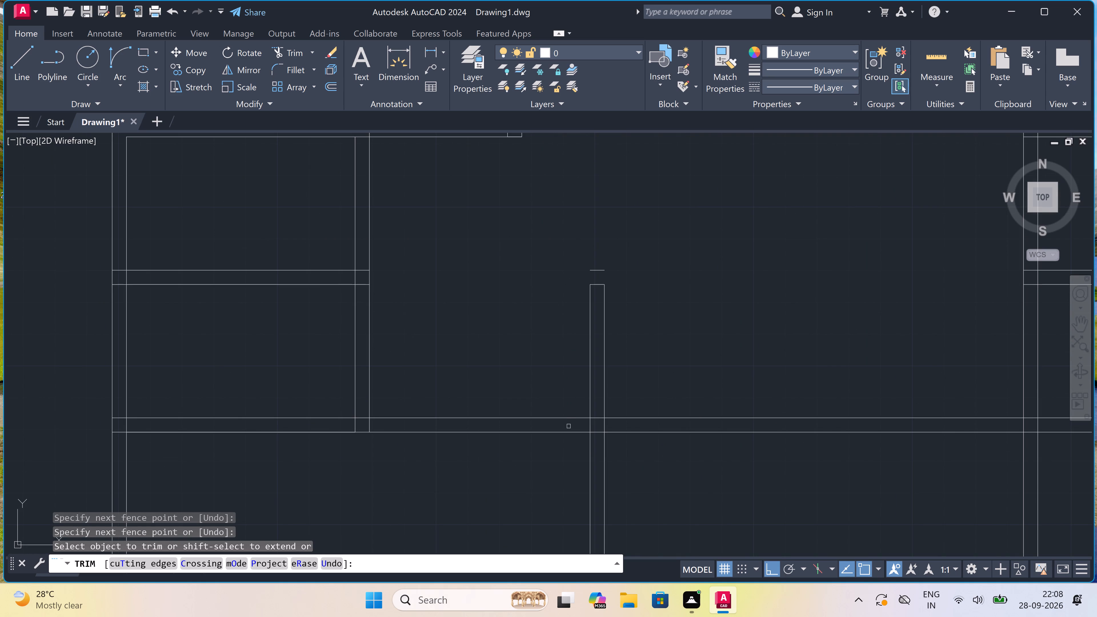
pyautogui.click(579, 388)
pyautogui.doubleClick(655, 386)
# Trim away the two short leftover line stubs of the third horizontal wall in the open central area.
pyautogui.scroll(-3, 646, 386)
pyautogui.scroll(2, 643, 340)
pyautogui.scroll(1, 629, 366)
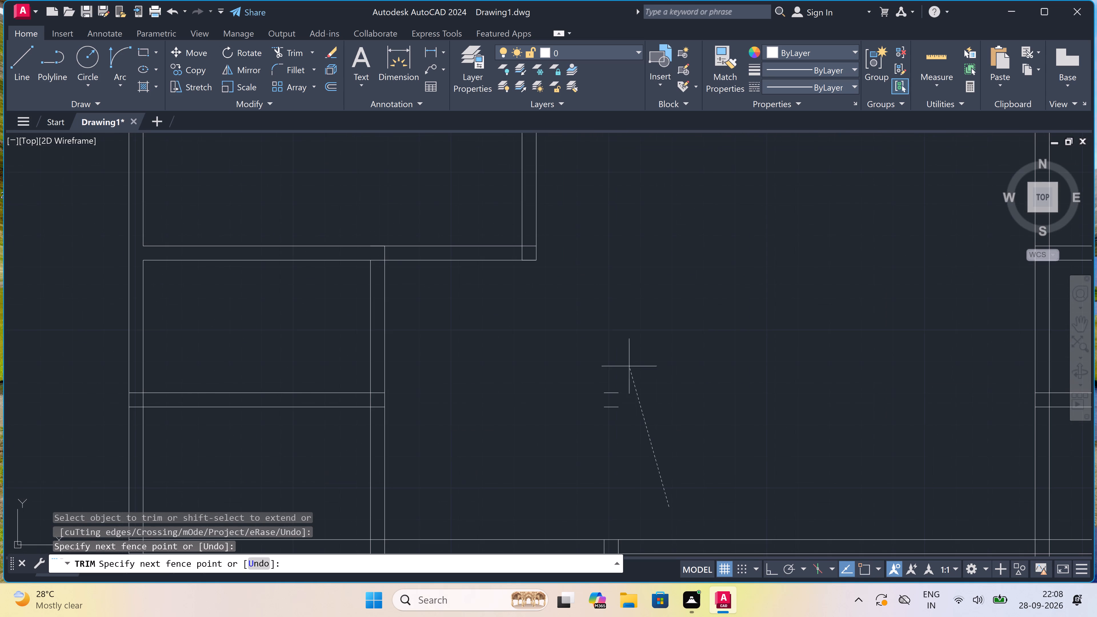
pyautogui.click(629, 366)
pyautogui.click(602, 378)
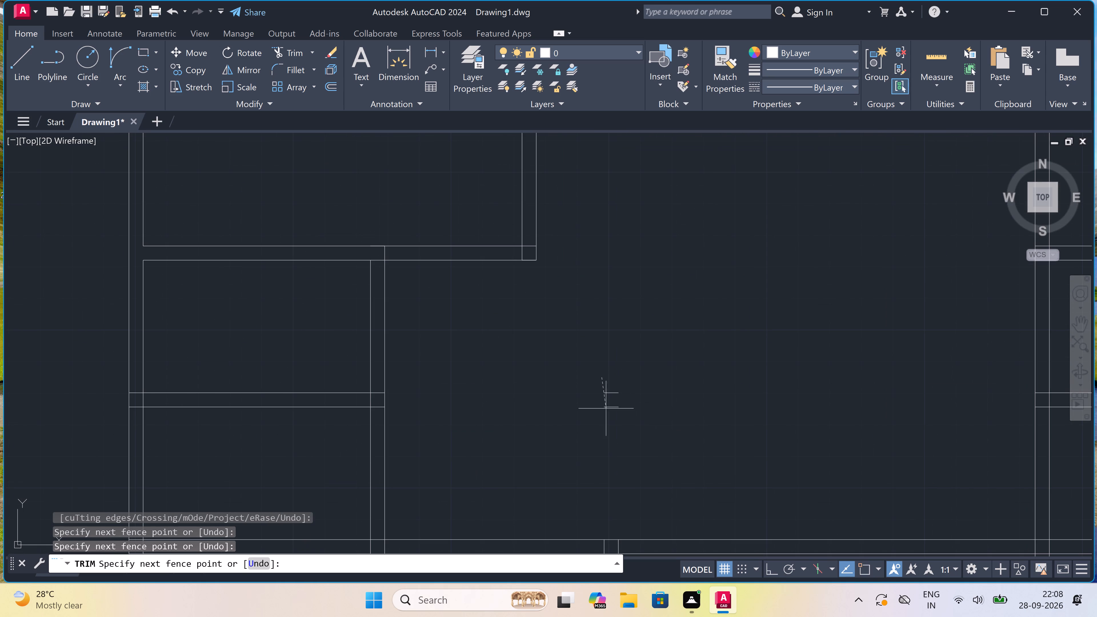
pyautogui.click(606, 420)
pyautogui.doubleClick(610, 388)
pyautogui.click(605, 410)
# Trim the overlapping lines where the third horizontal wall and the long lower horizontal wall meet the left outer wall.
pyautogui.scroll(-3, 605, 410)
pyautogui.scroll(1, 537, 446)
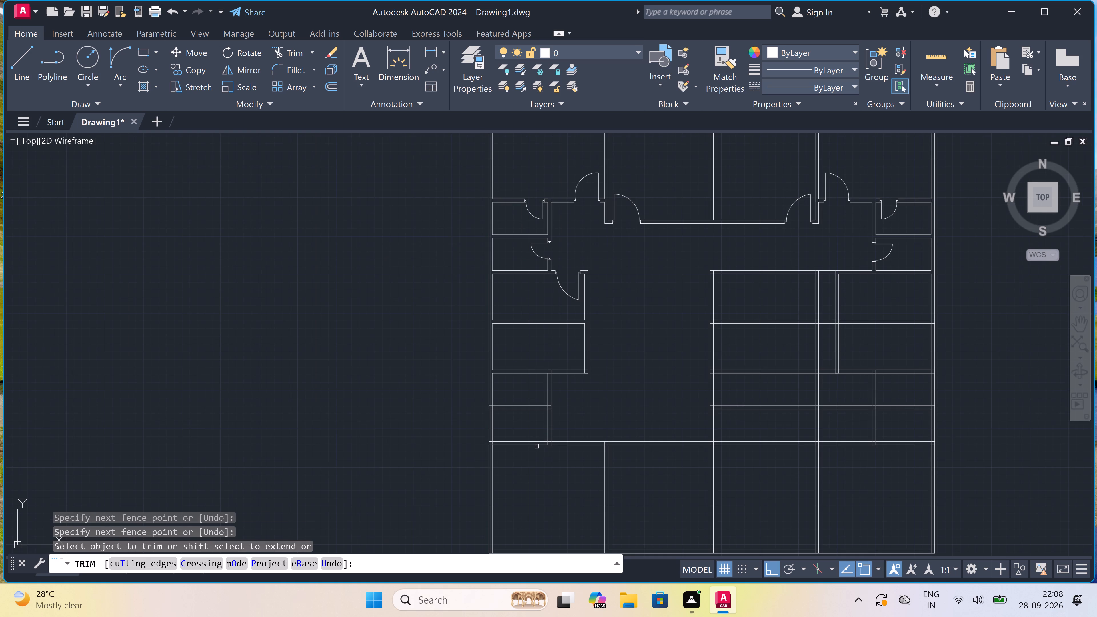
pyautogui.scroll(2, 537, 446)
pyautogui.scroll(-2, 391, 426)
pyautogui.scroll(2, 385, 411)
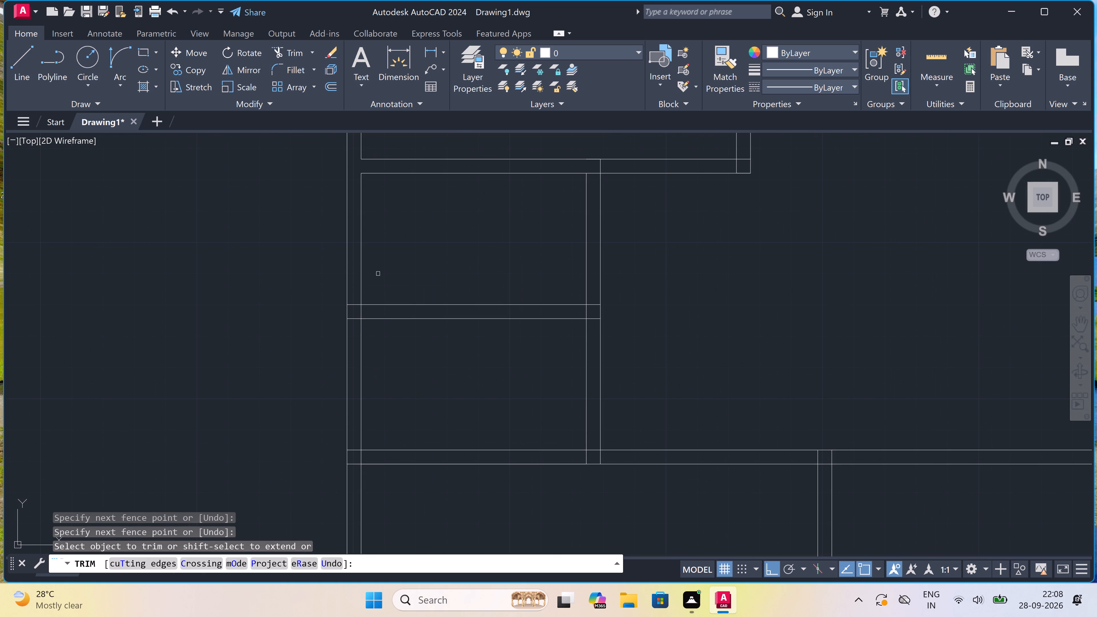
pyautogui.doubleClick(354, 290)
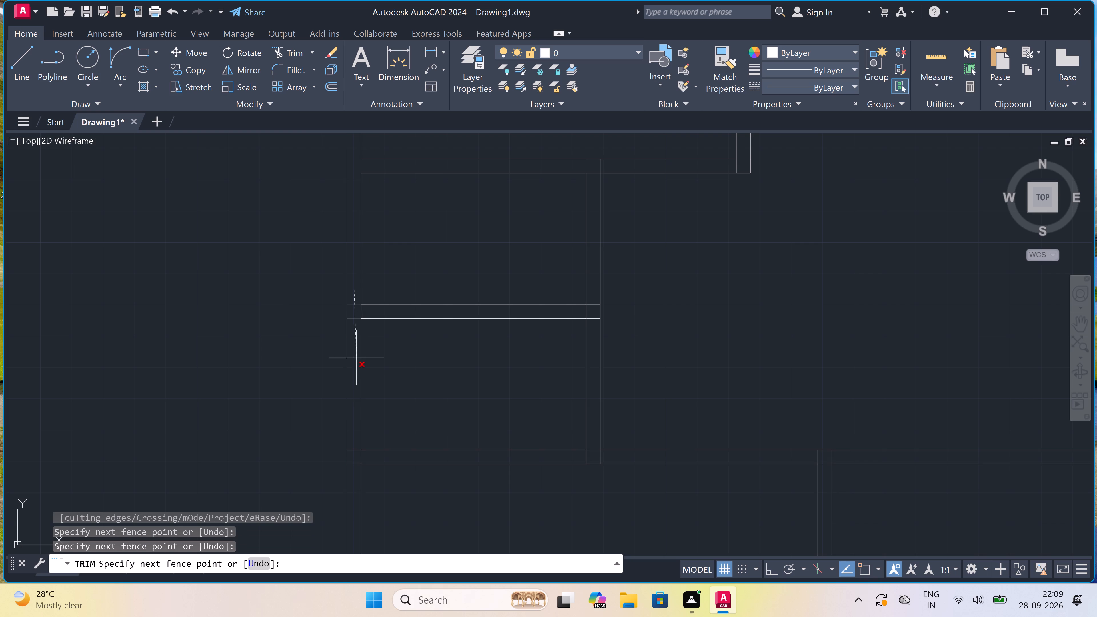
pyautogui.click(353, 474)
pyautogui.doubleClick(359, 456)
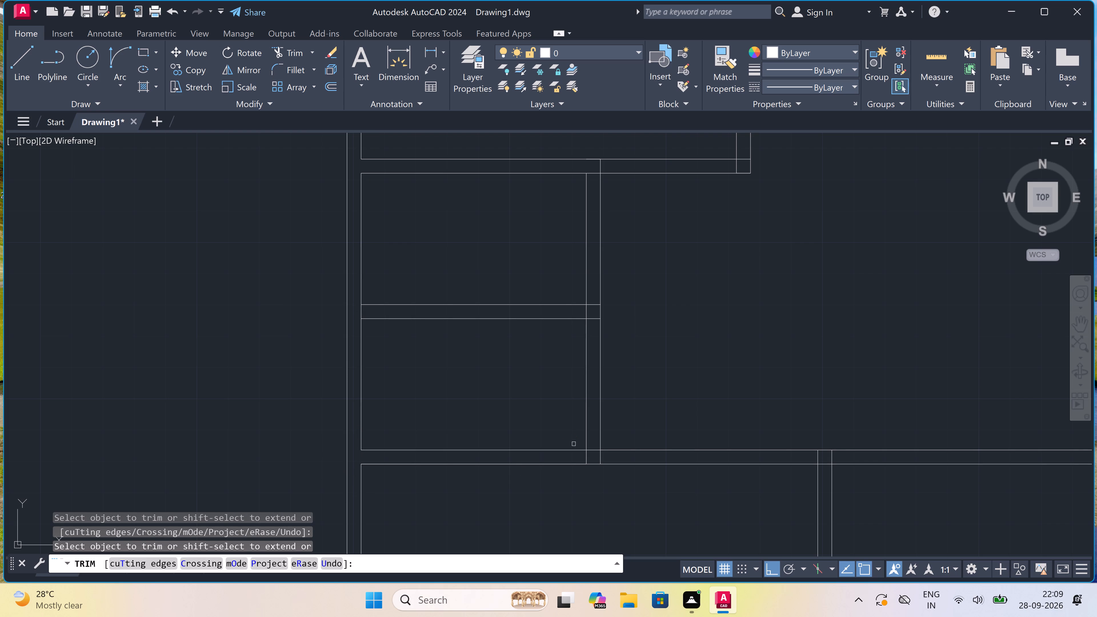
# Trim the crossing lines where the first lower vertical wall meets the long lower horizontal wall and the third horizontal wall.
pyautogui.doubleClick(601, 454)
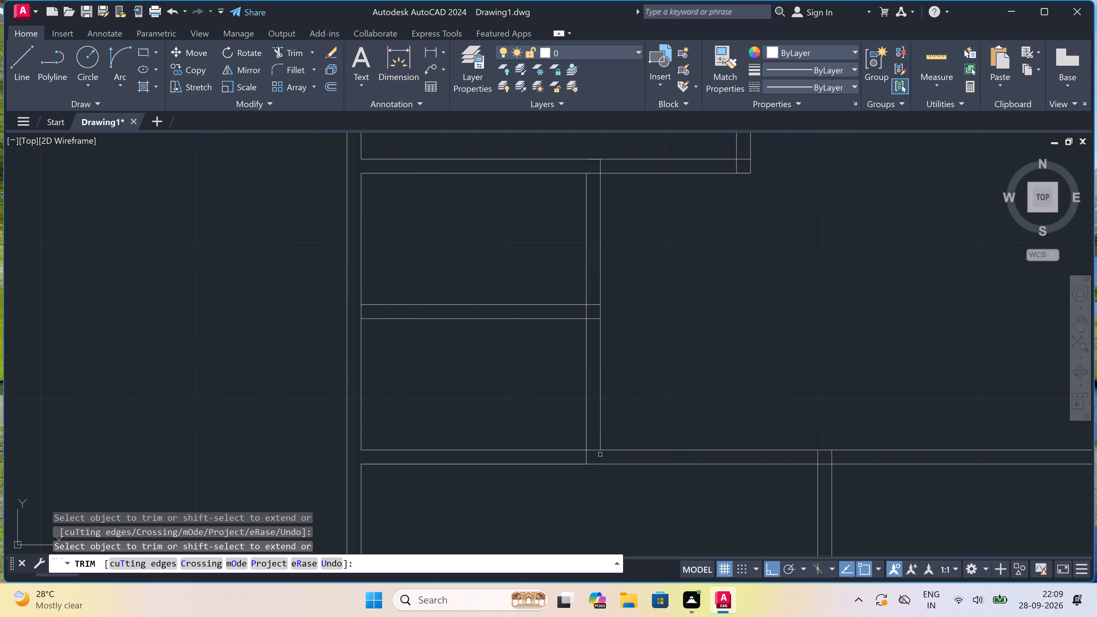
pyautogui.click(575, 459)
pyautogui.click(601, 453)
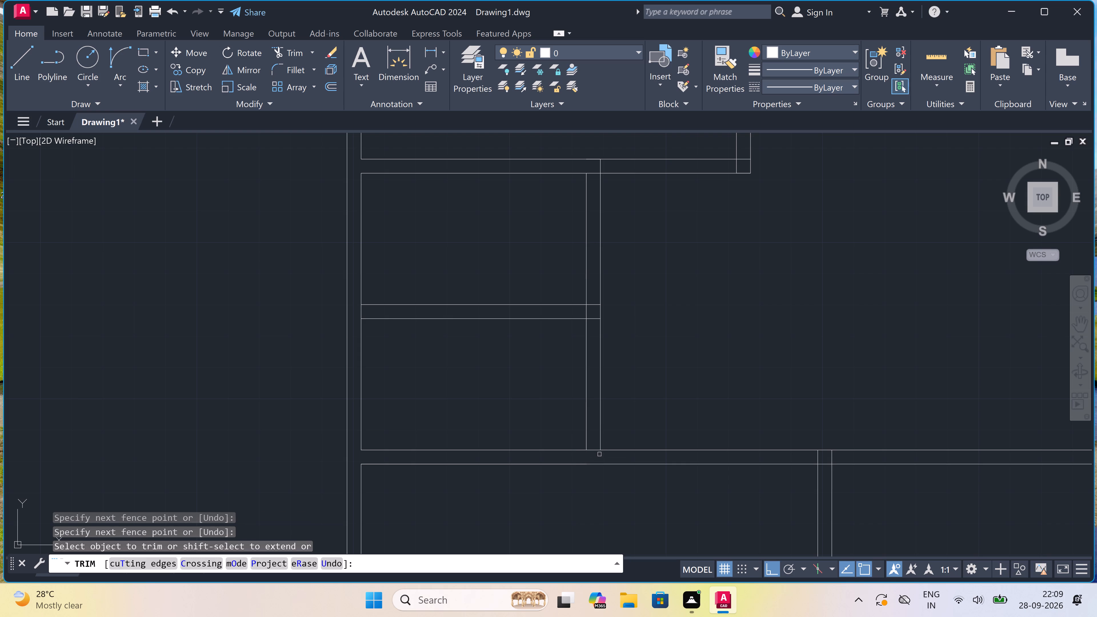
pyautogui.click(597, 455)
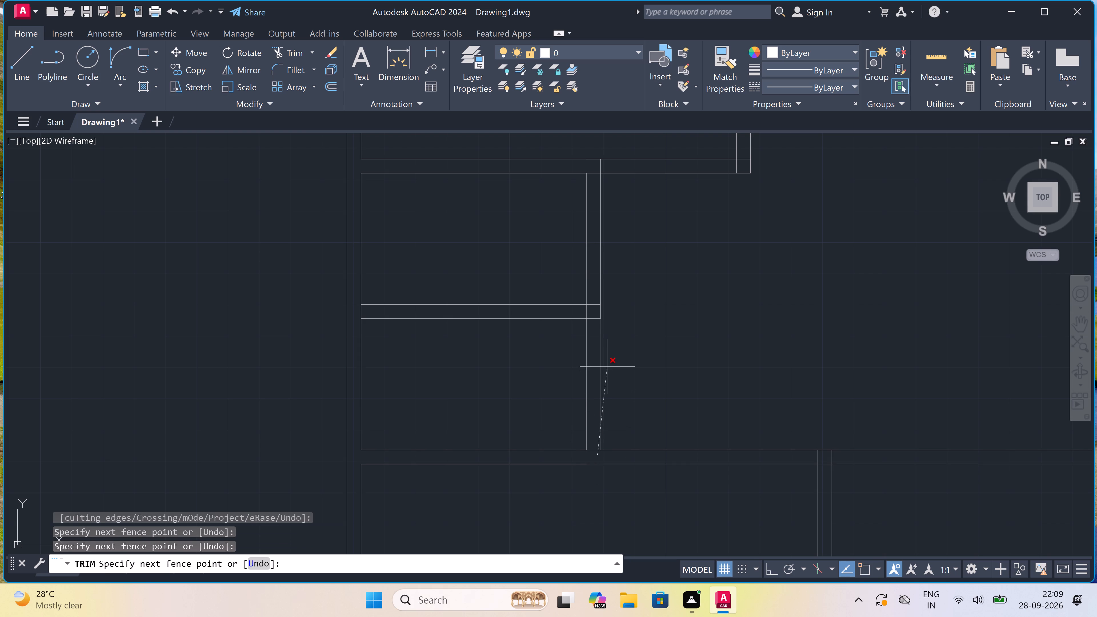
pyautogui.doubleClick(596, 284)
pyautogui.doubleClick(593, 308)
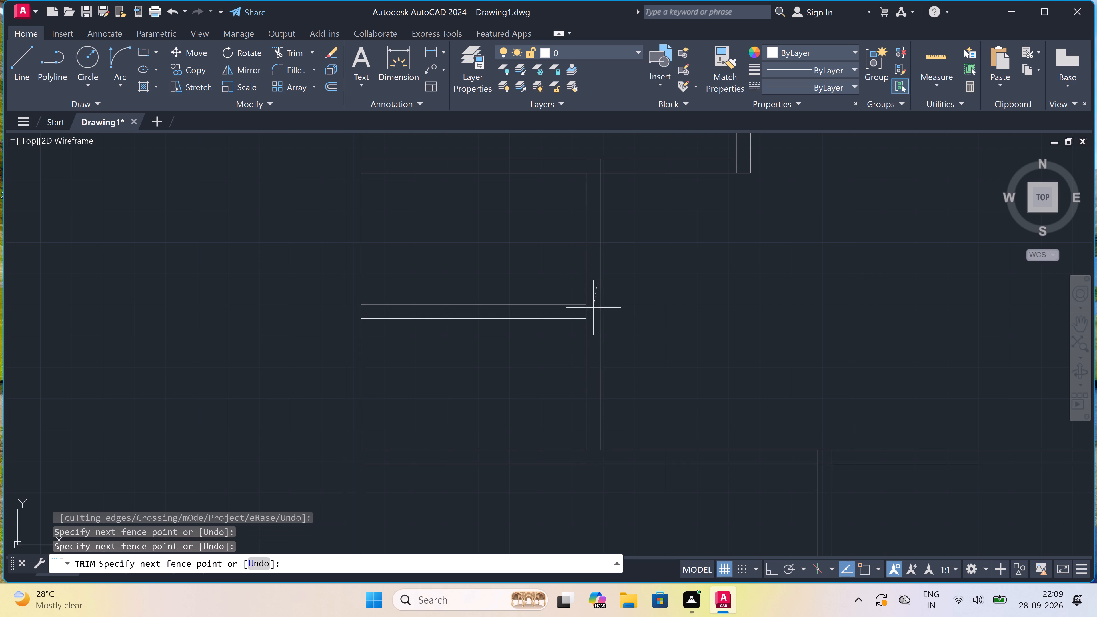
pyautogui.click(590, 310)
pyautogui.doubleClick(584, 310)
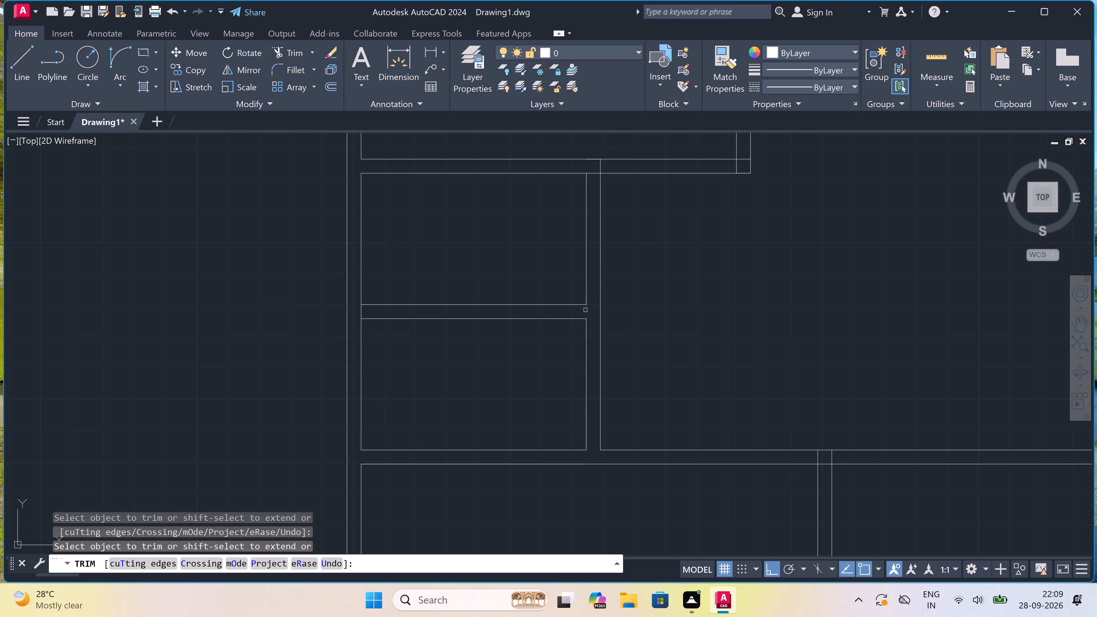
# Trim the second horizontal wall's junction with the first lower vertical wall and its corner with the left room's right wall.
pyautogui.scroll(-2, 585, 310)
pyautogui.scroll(3, 591, 252)
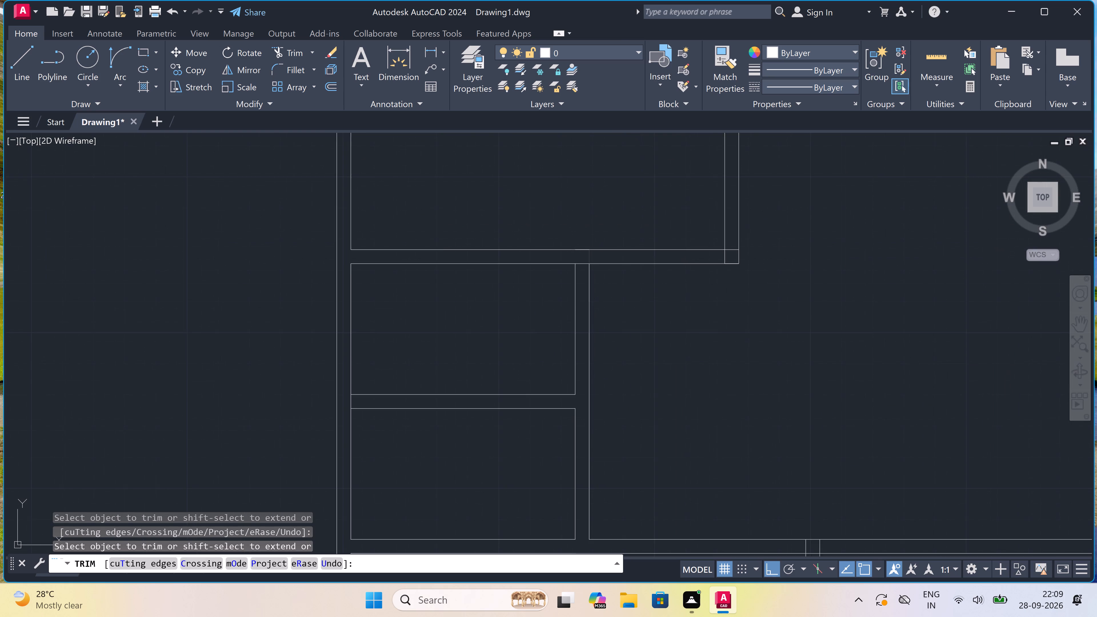
pyautogui.click(577, 266)
pyautogui.doubleClick(580, 285)
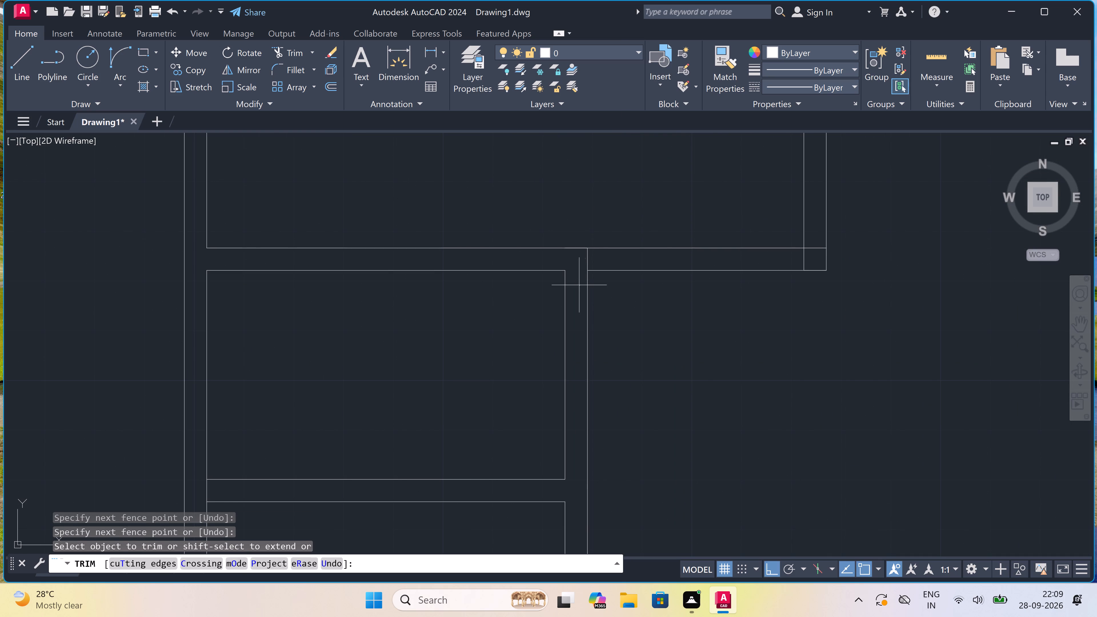
pyautogui.click(572, 253)
pyautogui.click(822, 243)
pyautogui.click(820, 250)
pyautogui.click(814, 255)
pyautogui.click(785, 265)
pyautogui.click(586, 253)
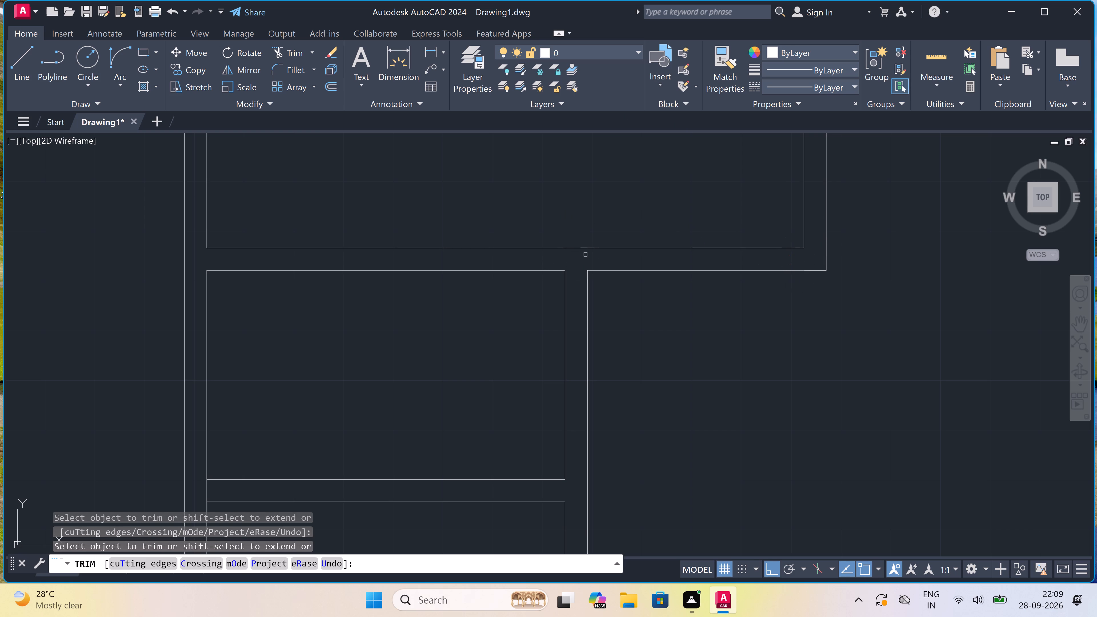
# Trim the overlapping lines where the vertical wall between the two bottom-left rooms joins the long lower horizontal wall.
pyautogui.scroll(-4, 586, 255)
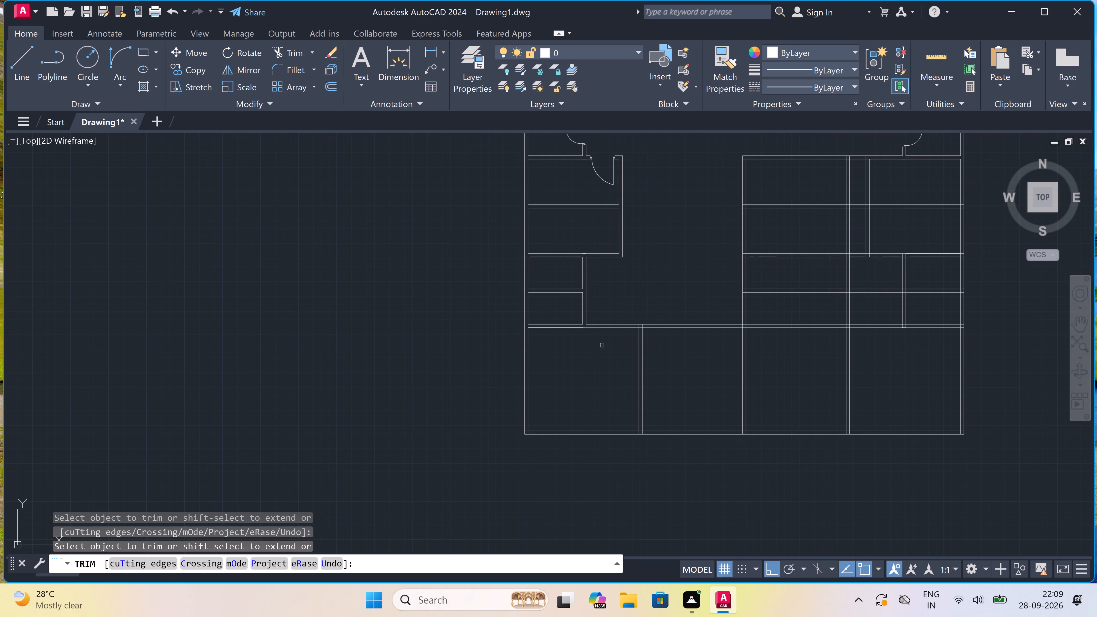
pyautogui.scroll(1, 633, 347)
pyautogui.scroll(3, 651, 318)
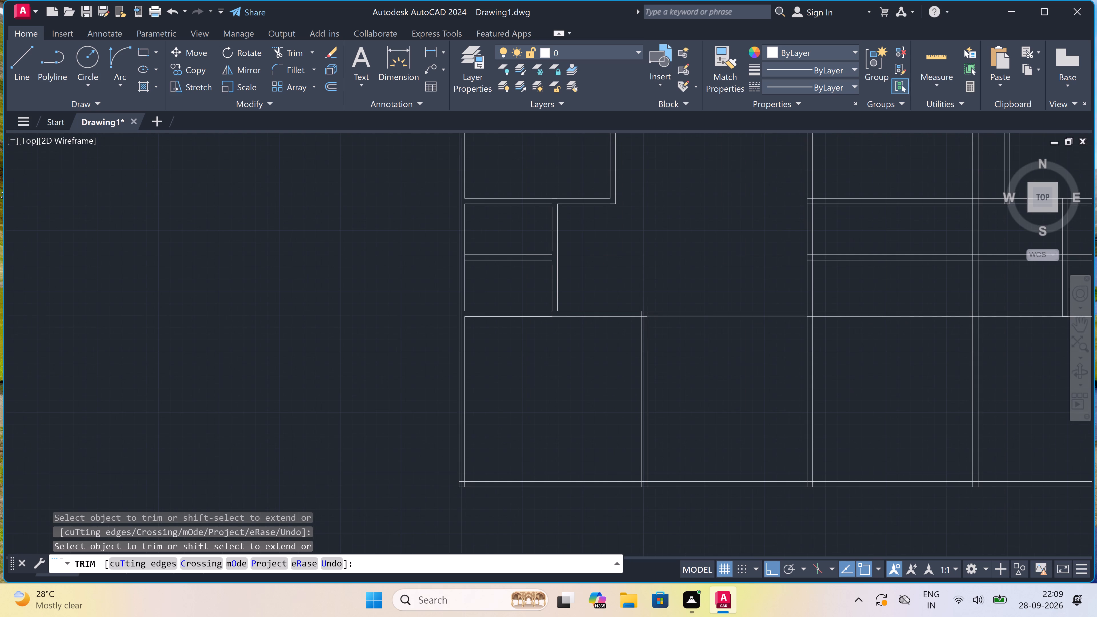
pyautogui.scroll(3, 611, 290)
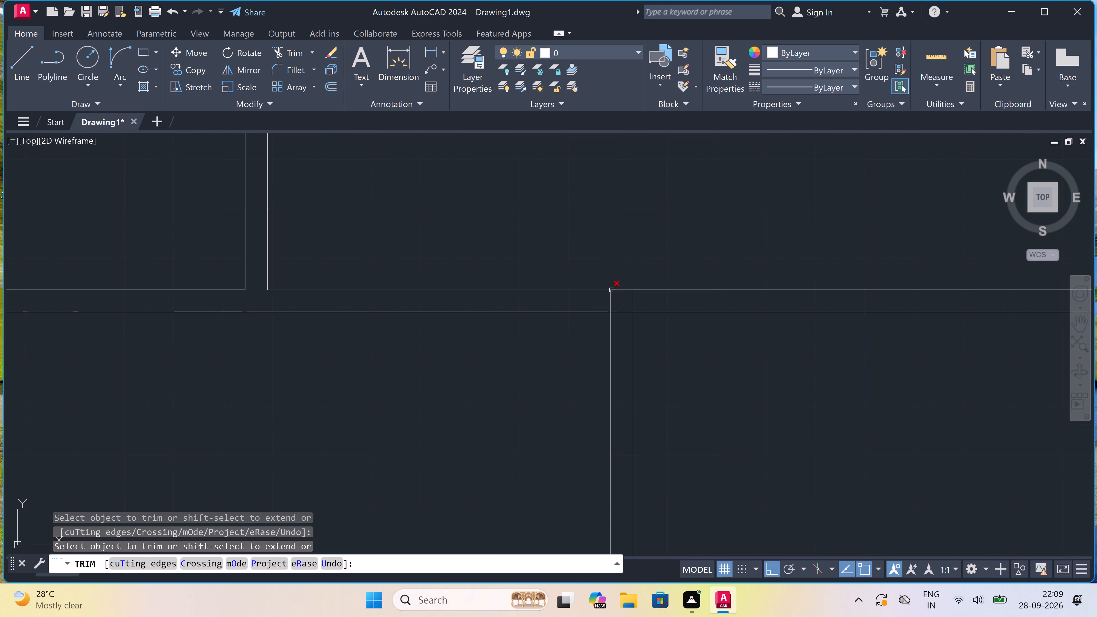
pyautogui.click(541, 323)
pyautogui.click(786, 338)
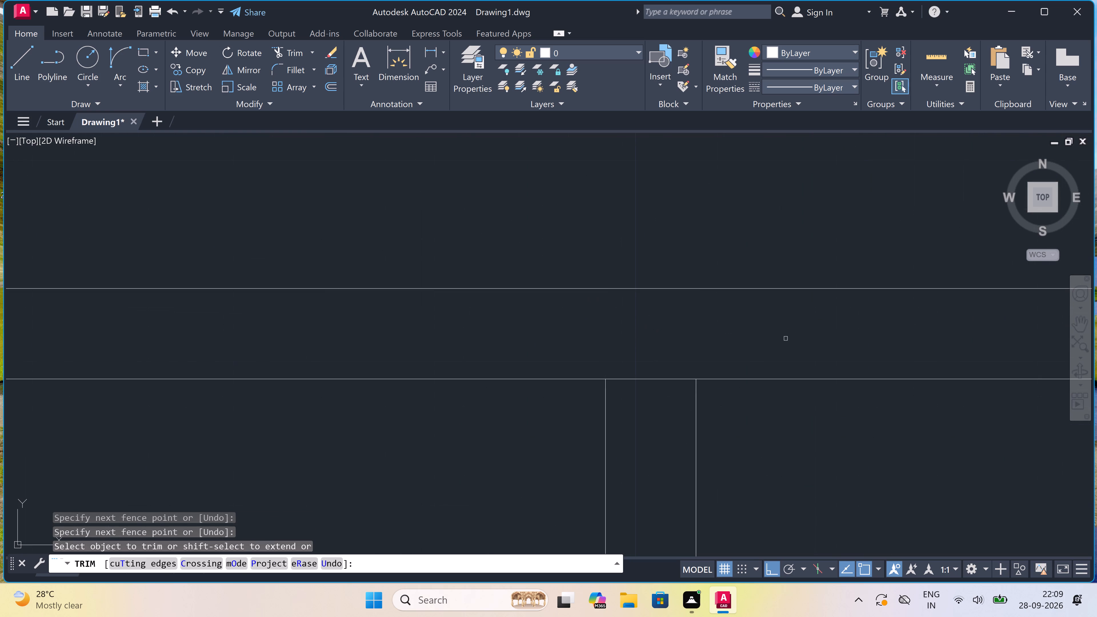
pyautogui.click(677, 390)
pyautogui.click(672, 368)
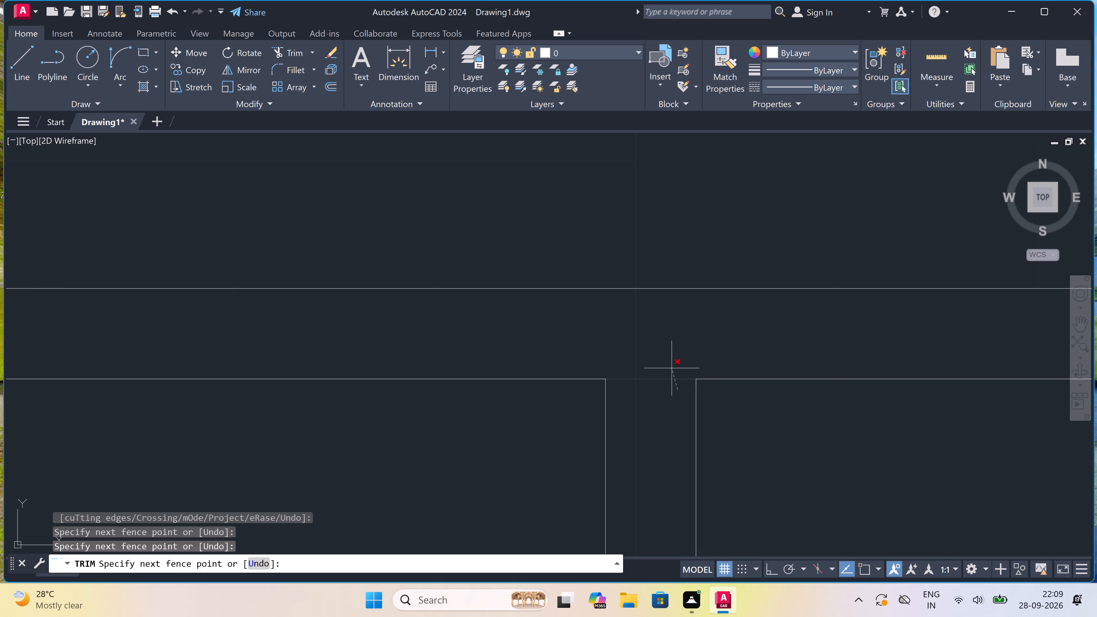
# Trim away the hallway-side horizontal wall between the lower central vertical wall and the right-hand room's left wall.
pyautogui.scroll(-8, 636, 369)
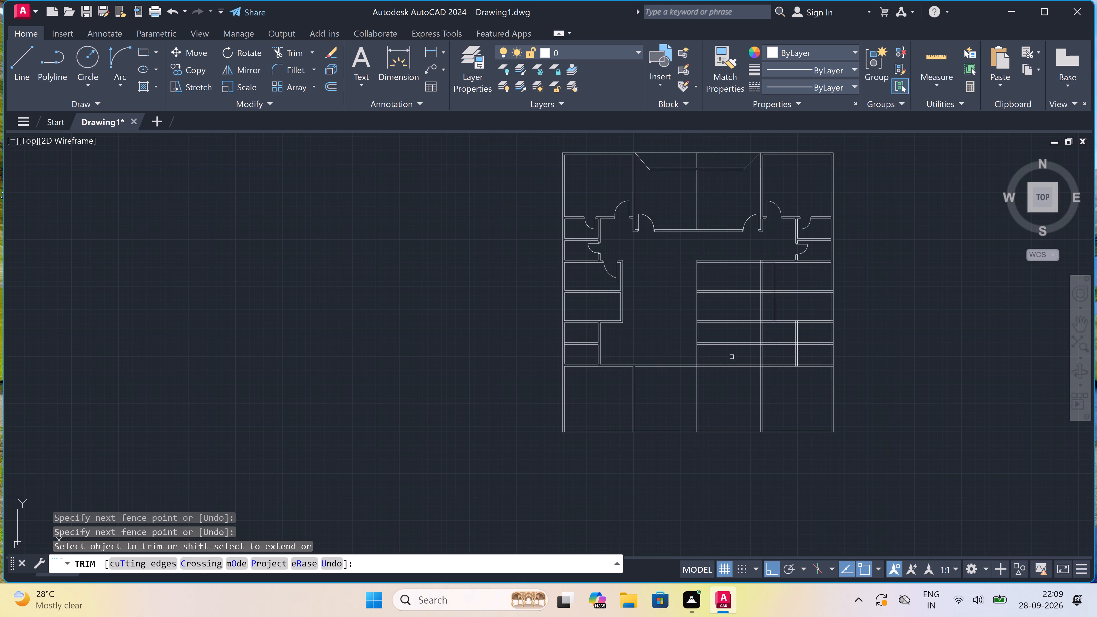
pyautogui.scroll(-1, 731, 356)
pyautogui.scroll(2, 761, 299)
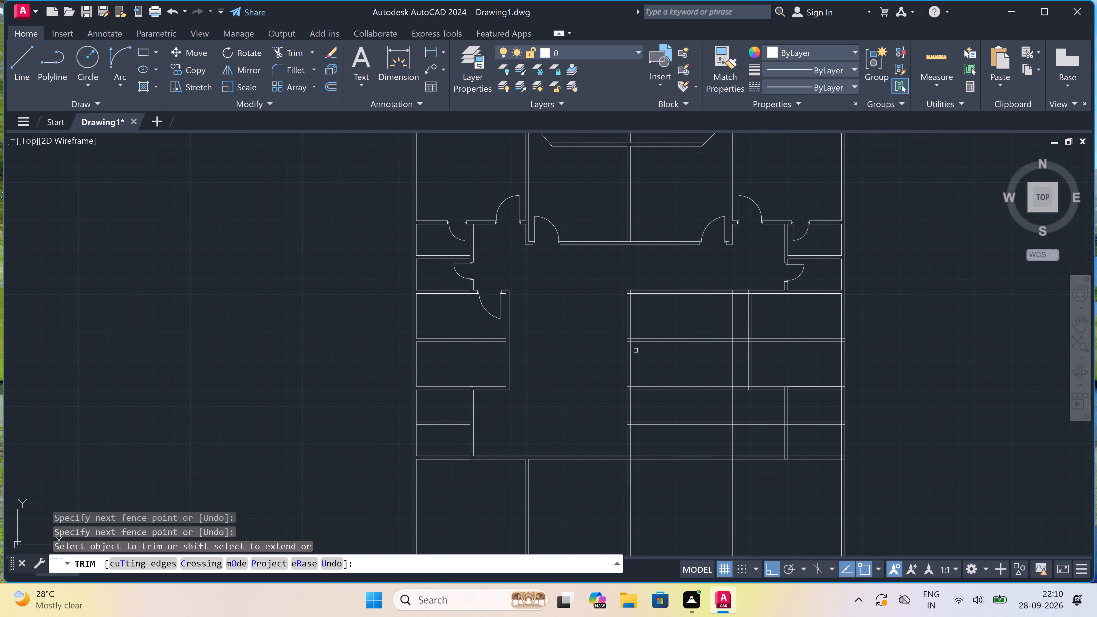
pyautogui.click(655, 316)
pyautogui.click(691, 268)
pyautogui.doubleClick(740, 282)
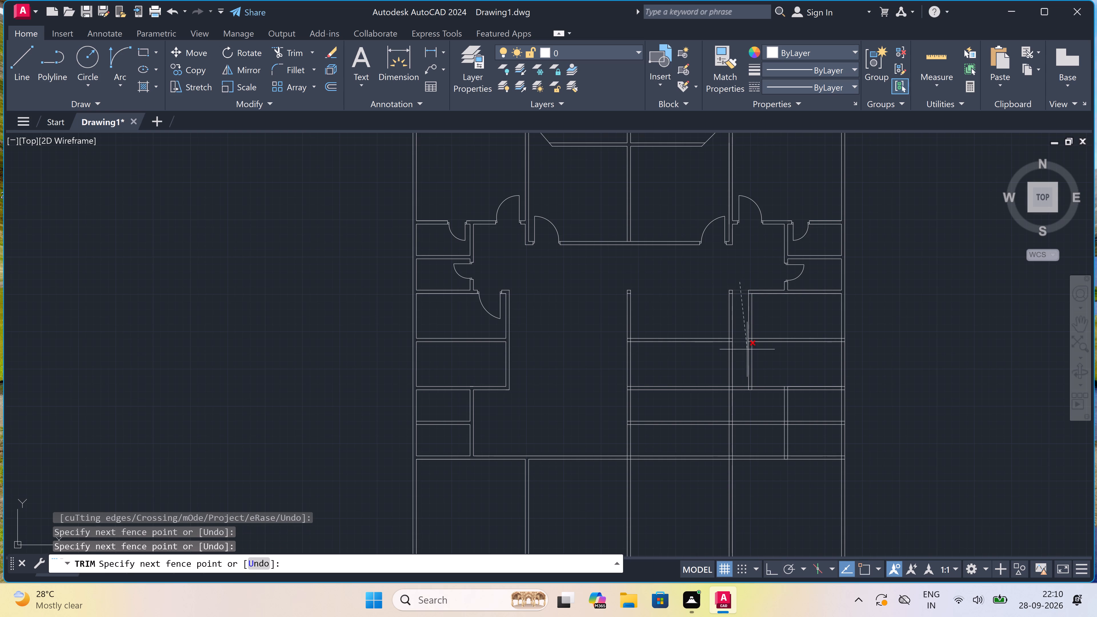
pyautogui.click(738, 316)
# Trim the surplus vertical wall section and the two horizontal walls below it out of the area right of the central vertical wall.
pyautogui.click(742, 364)
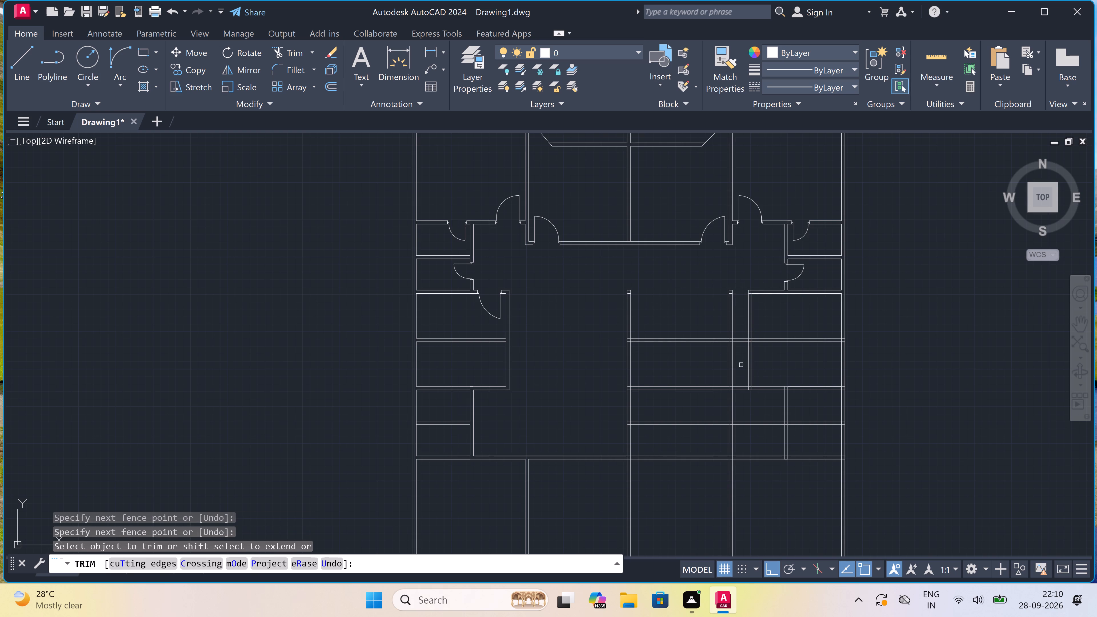
pyautogui.click(708, 367)
pyautogui.doubleClick(716, 370)
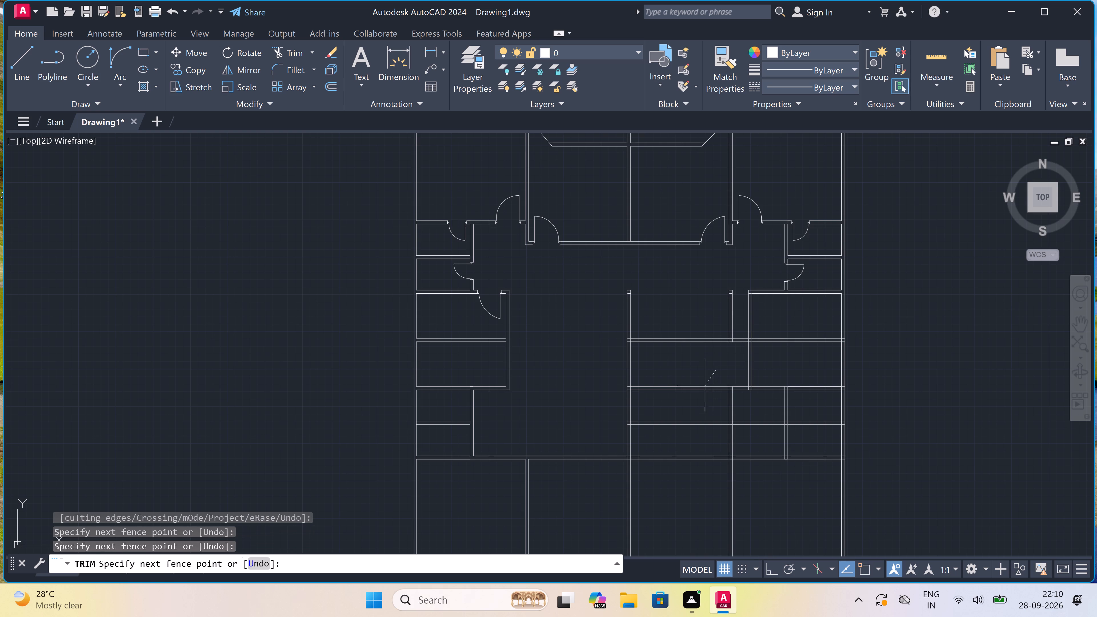
pyautogui.click(681, 405)
pyautogui.click(685, 412)
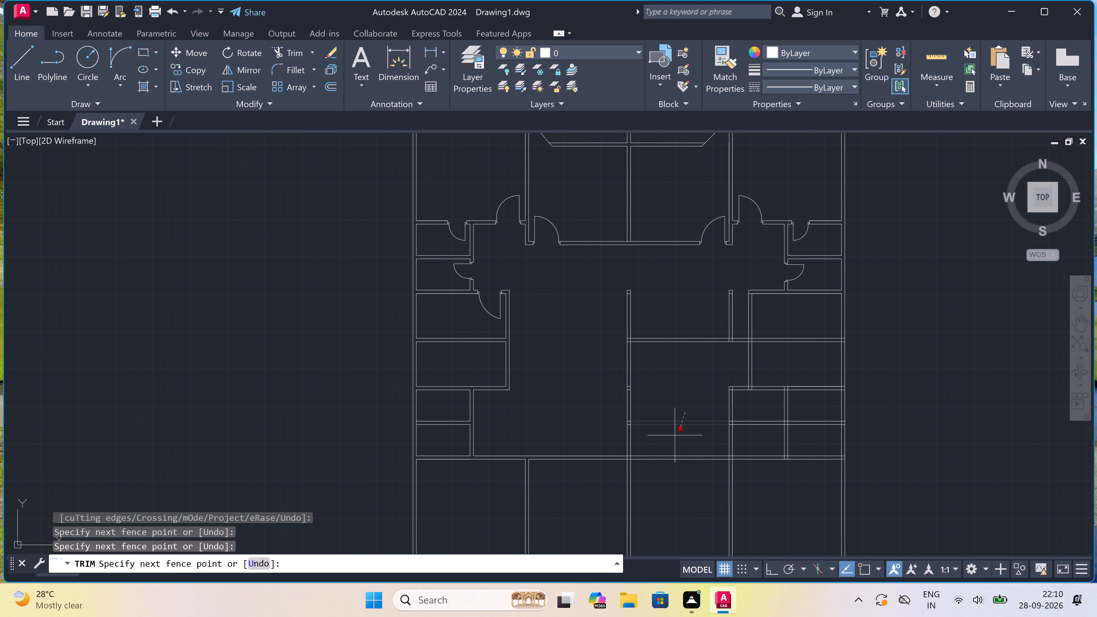
pyautogui.click(674, 436)
# Trim away the horizontal wall piece left of the small right-hand rooms and the vertical wall piece down to the long lower horizontal wall.
pyautogui.click(771, 432)
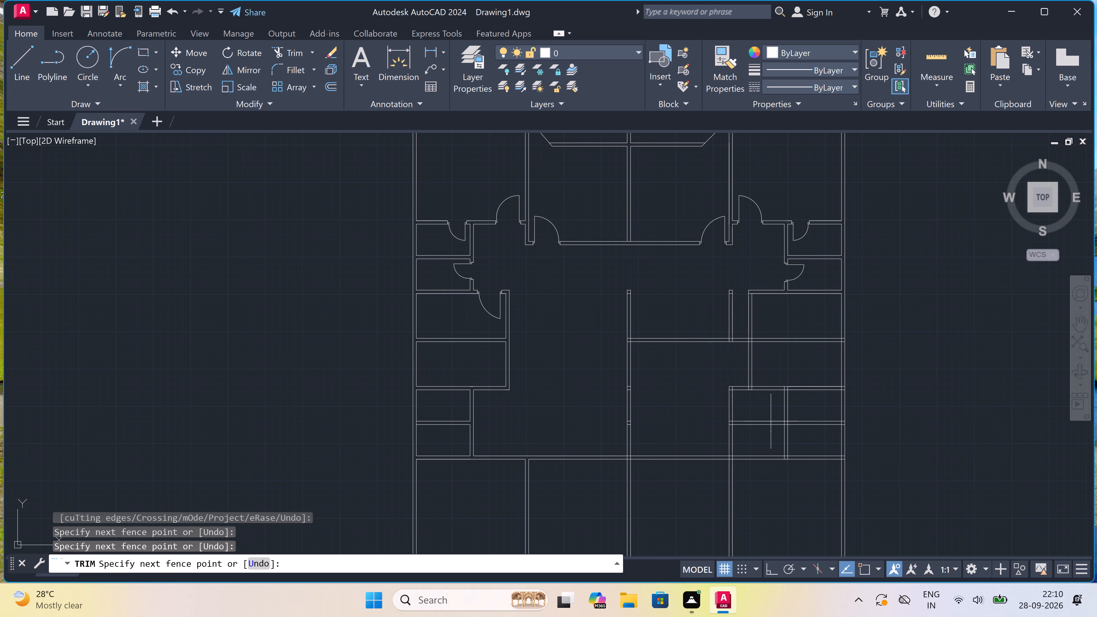
pyautogui.rightClick(771, 418)
pyautogui.moveTo(771, 418); pyautogui.dragTo(732, 445, button='right')
pyautogui.doubleClick(750, 428)
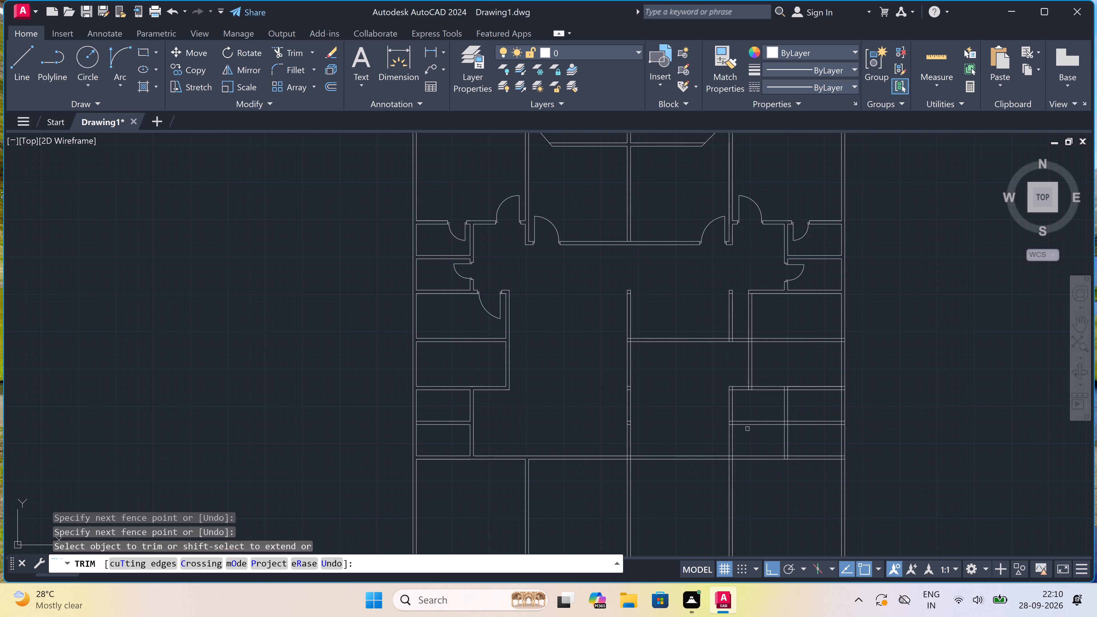
pyautogui.doubleClick(752, 426)
pyautogui.click(754, 416)
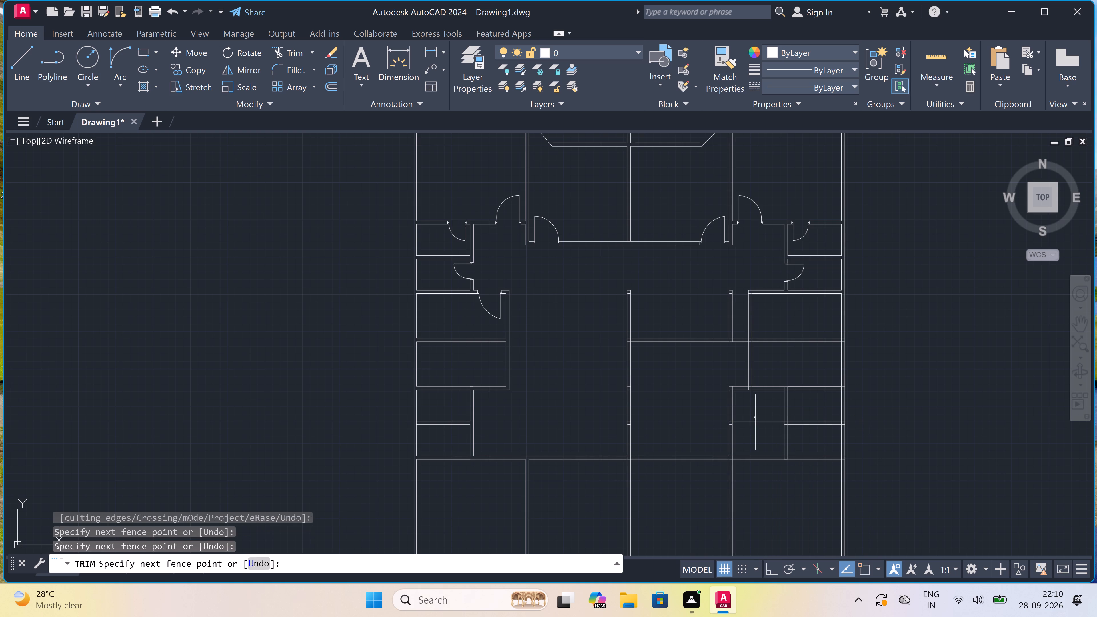
pyautogui.click(756, 425)
pyautogui.doubleClick(755, 425)
pyautogui.click(723, 436)
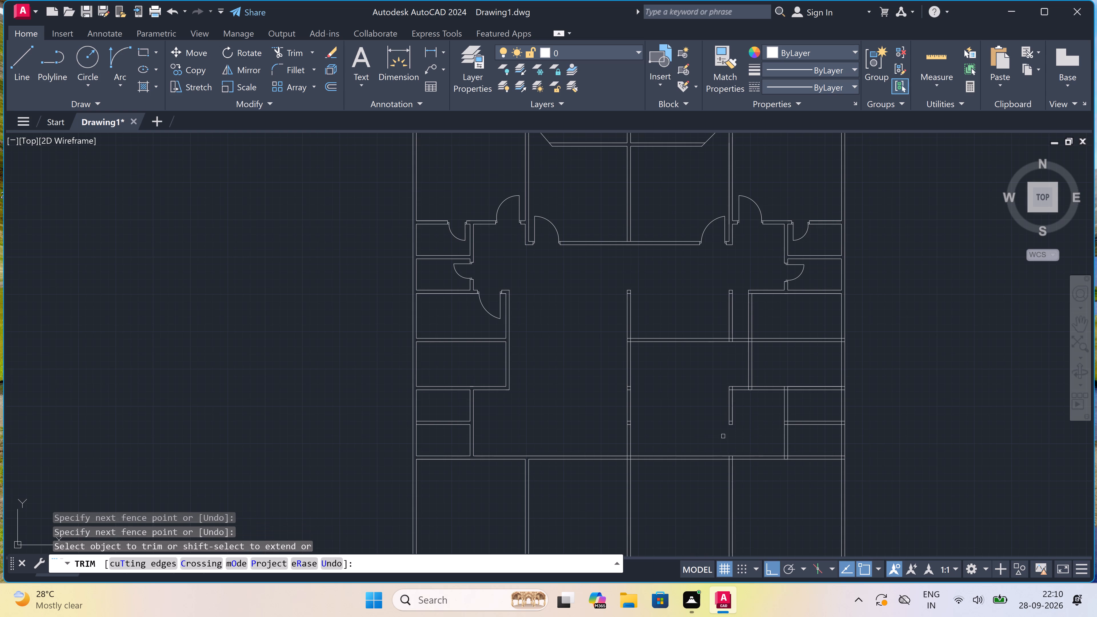
# Trim the horizontal wall piece running to the right-hand room's lower-left corner and the remaining short vertical wall beside it.
pyautogui.scroll(2, 717, 382)
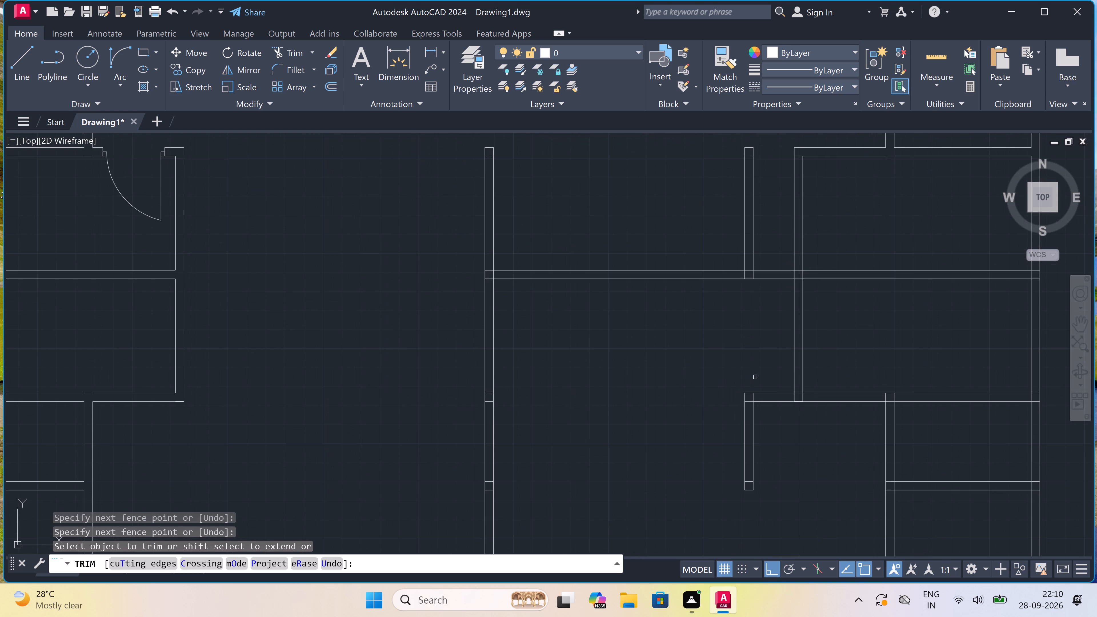
pyautogui.click(755, 378)
pyautogui.click(789, 429)
pyautogui.click(771, 434)
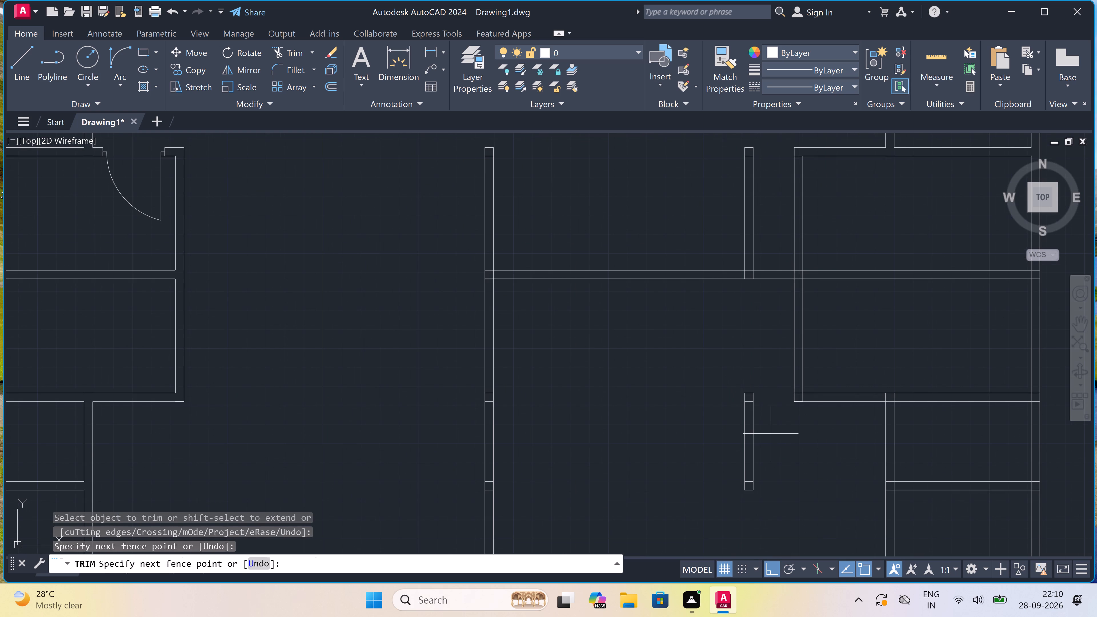
pyautogui.click(726, 447)
pyautogui.press('Escape')
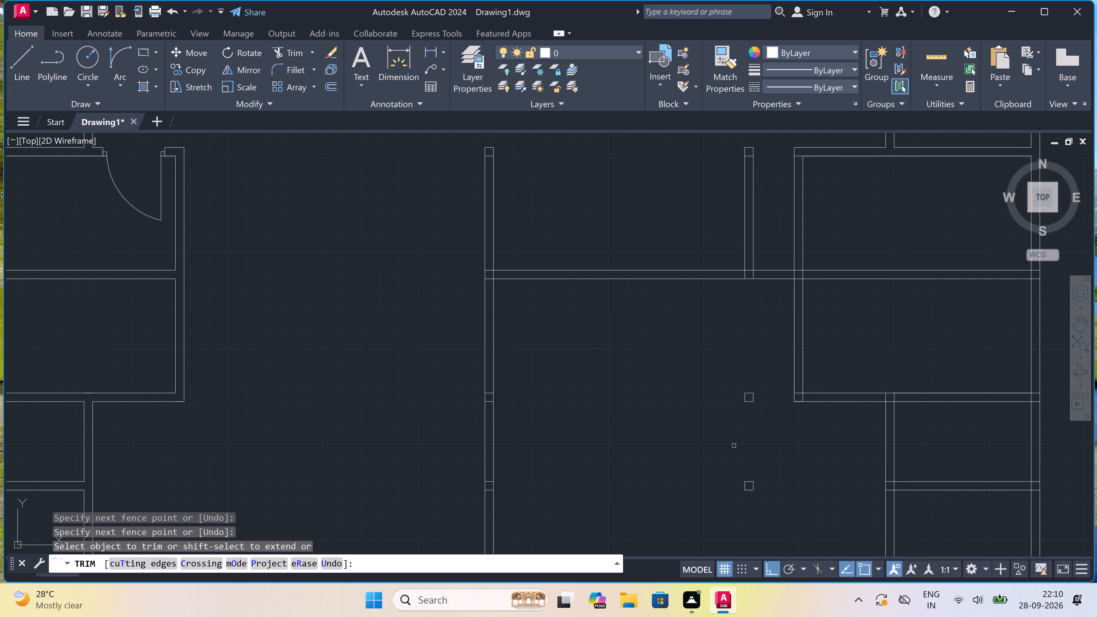
# Delete the two small leftover squares where the removed vertical wall crossed the horizontal walls.
pyautogui.scroll(-2, 774, 403)
pyautogui.scroll(1, 772, 393)
pyautogui.click(772, 394)
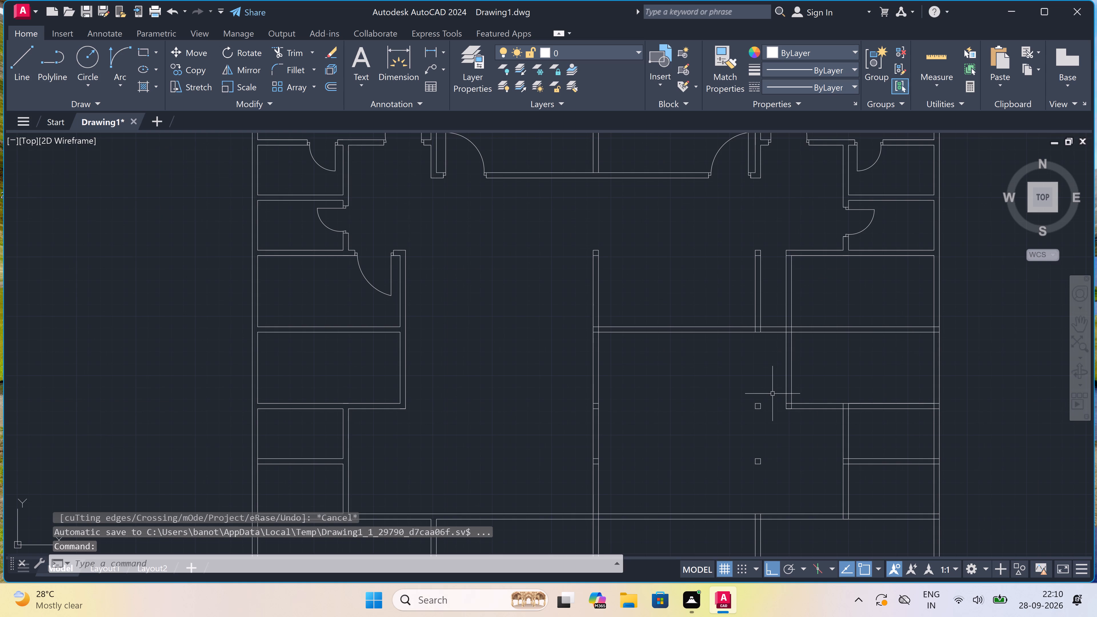
pyautogui.click(734, 468)
pyautogui.press('Delete')
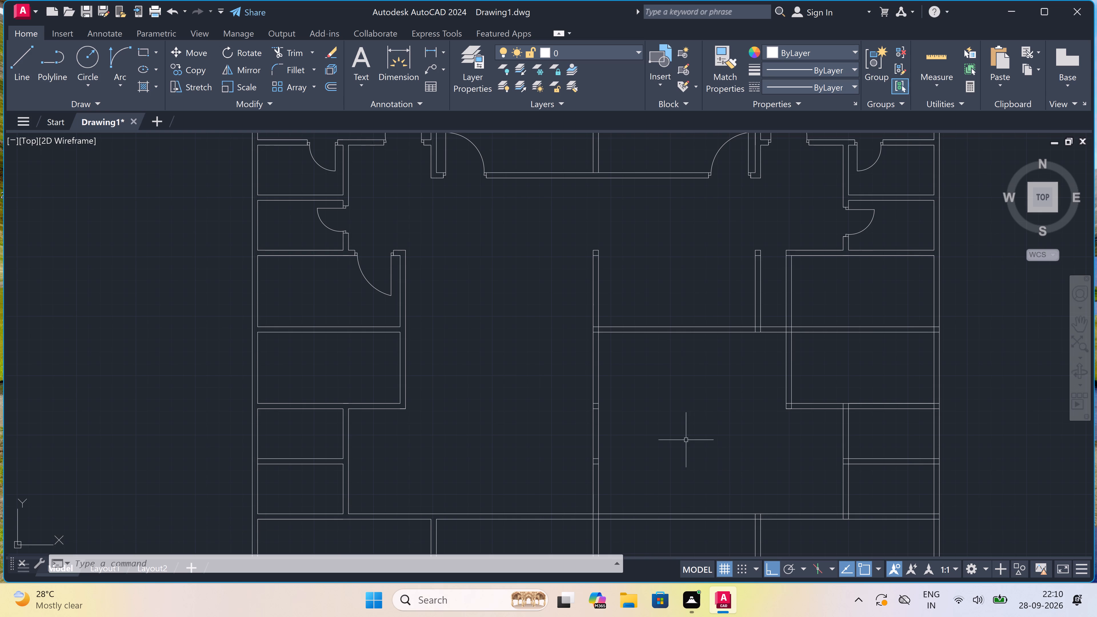
# Trim the two pairs of leftover short cross lines inside the lower central vertical wall.
pyautogui.scroll(1, 569, 449)
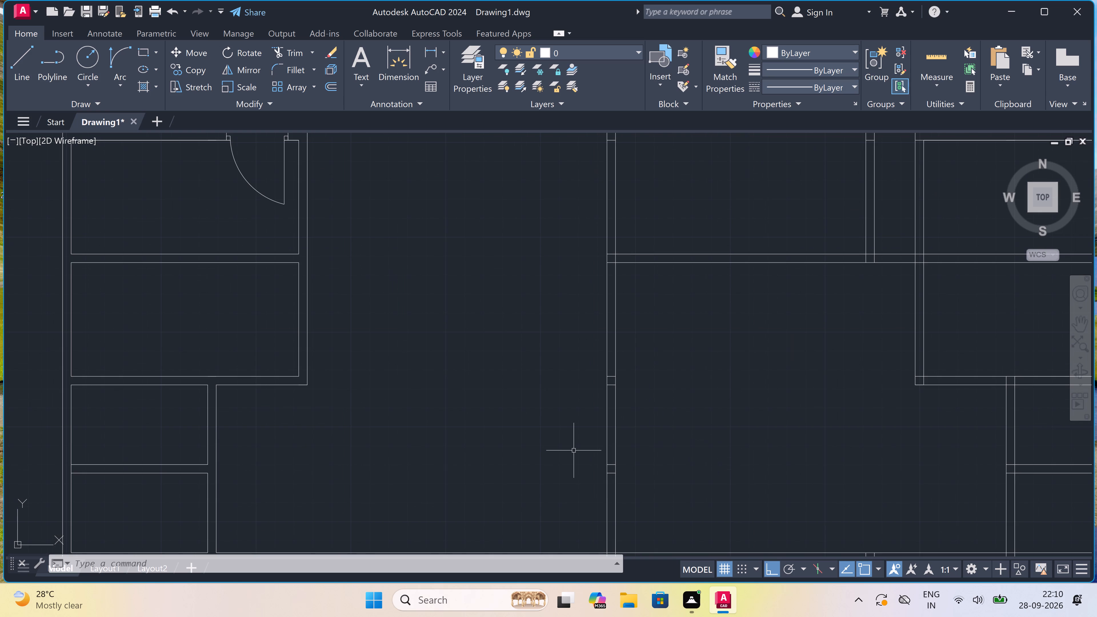
pyautogui.write('tr')
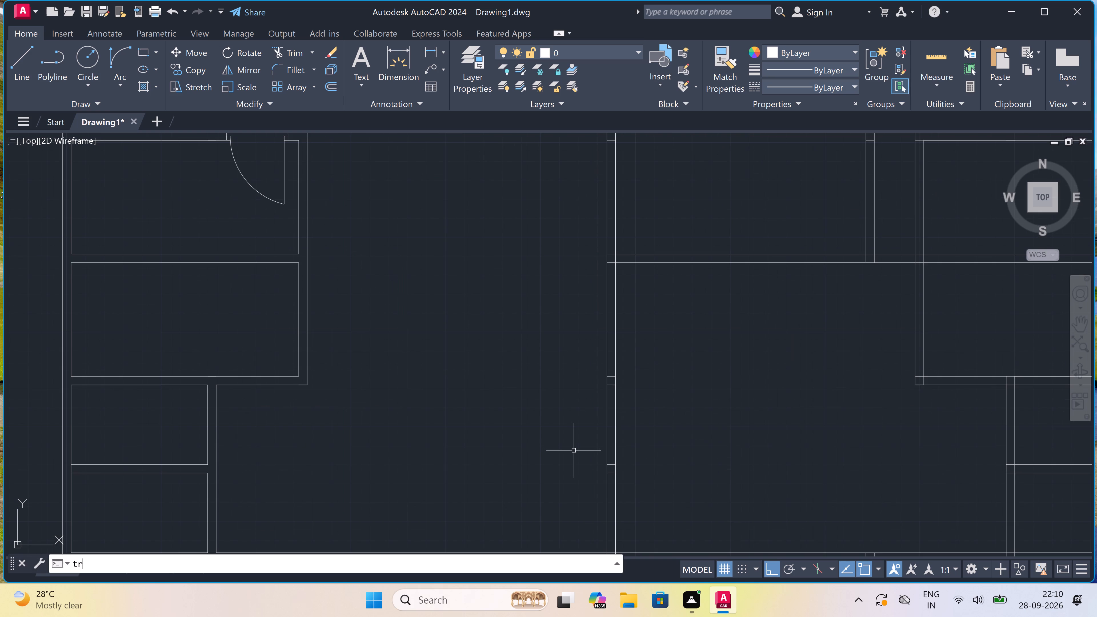
pyautogui.press('space')
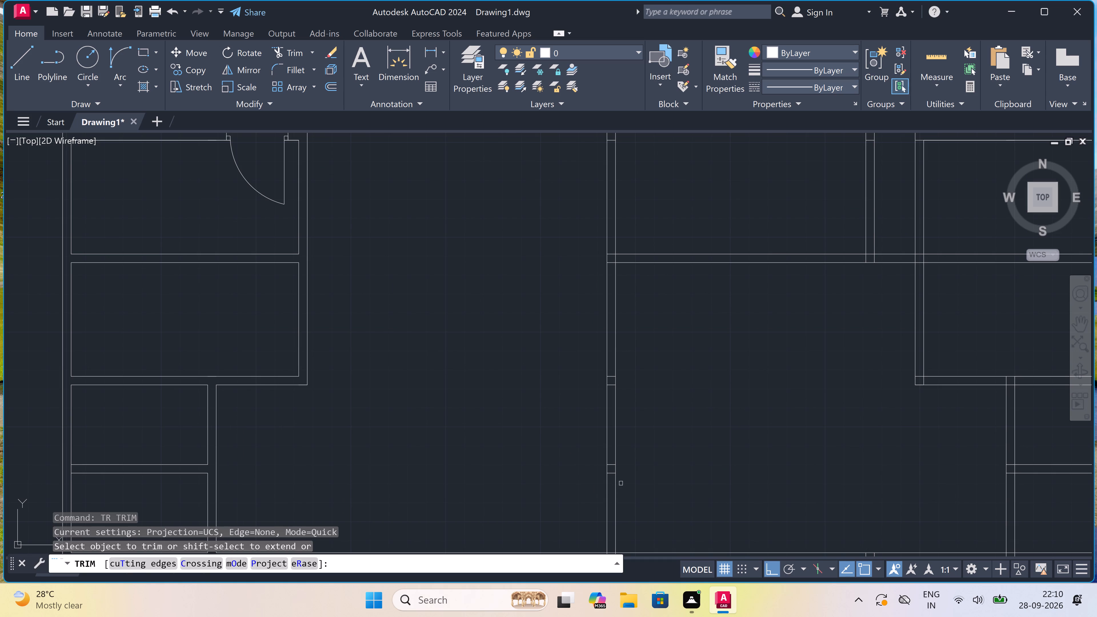
pyautogui.scroll(3, 614, 485)
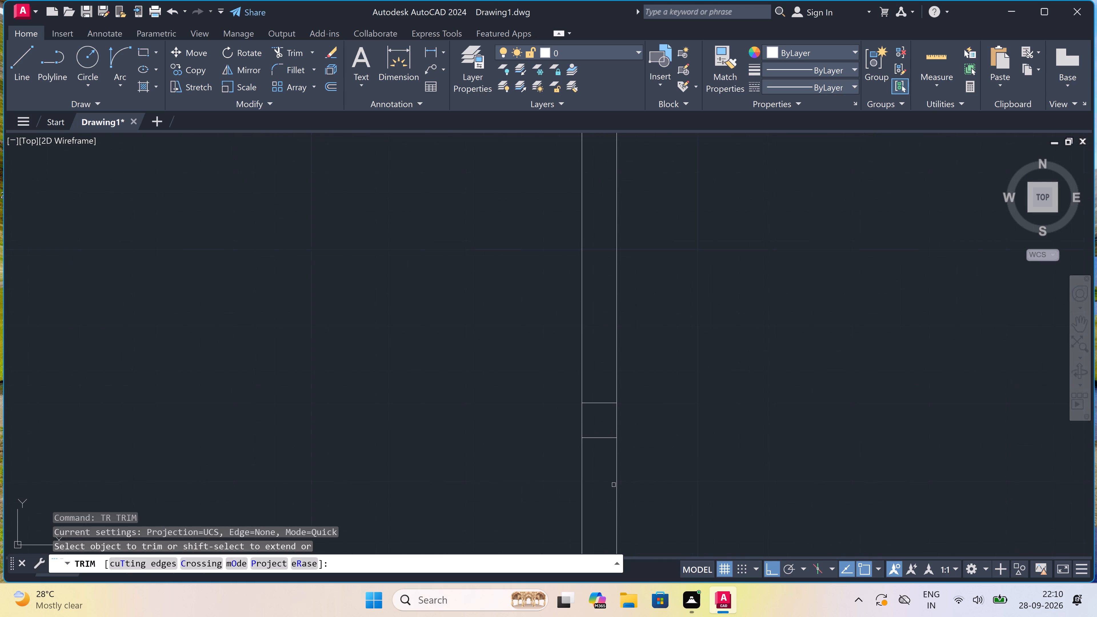
pyautogui.click(612, 459)
pyautogui.click(604, 363)
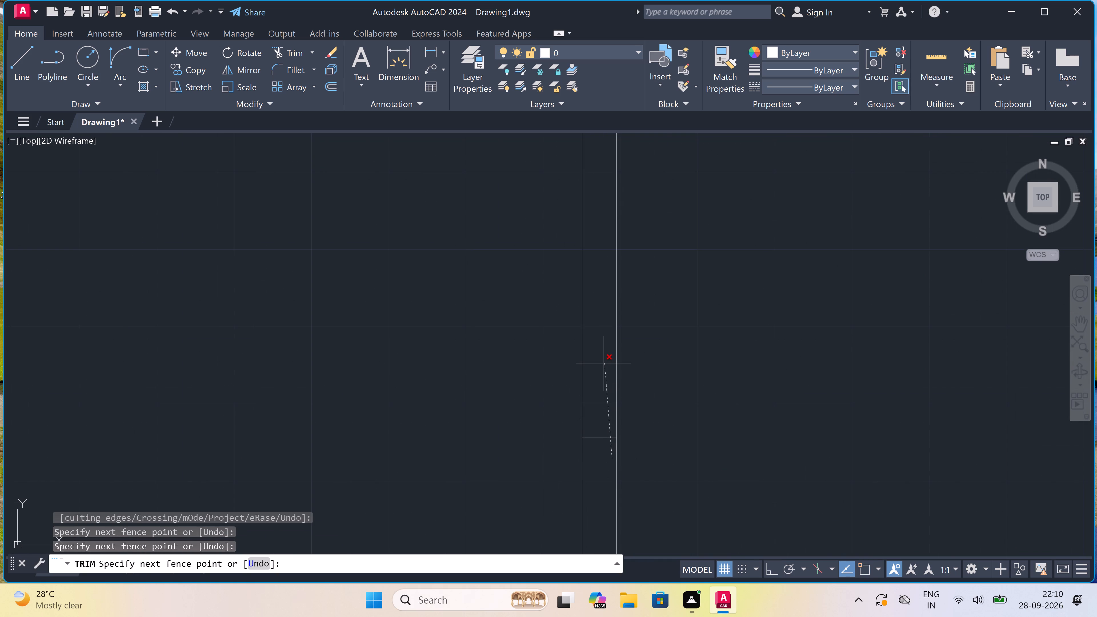
pyautogui.scroll(-4, 582, 433)
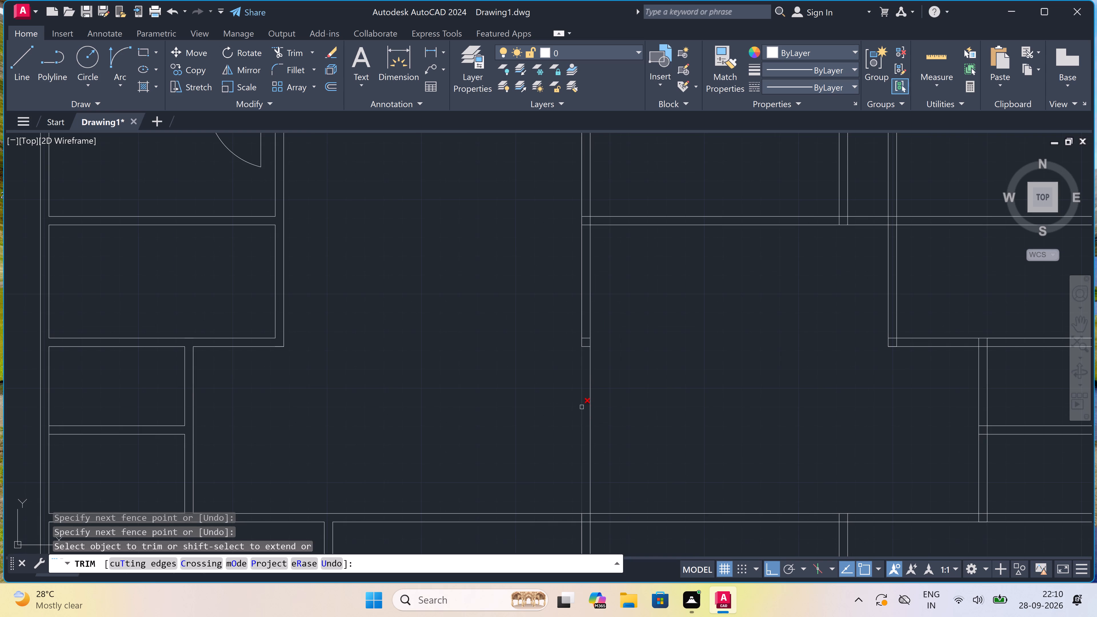
pyautogui.scroll(2, 568, 326)
pyautogui.scroll(1, 598, 343)
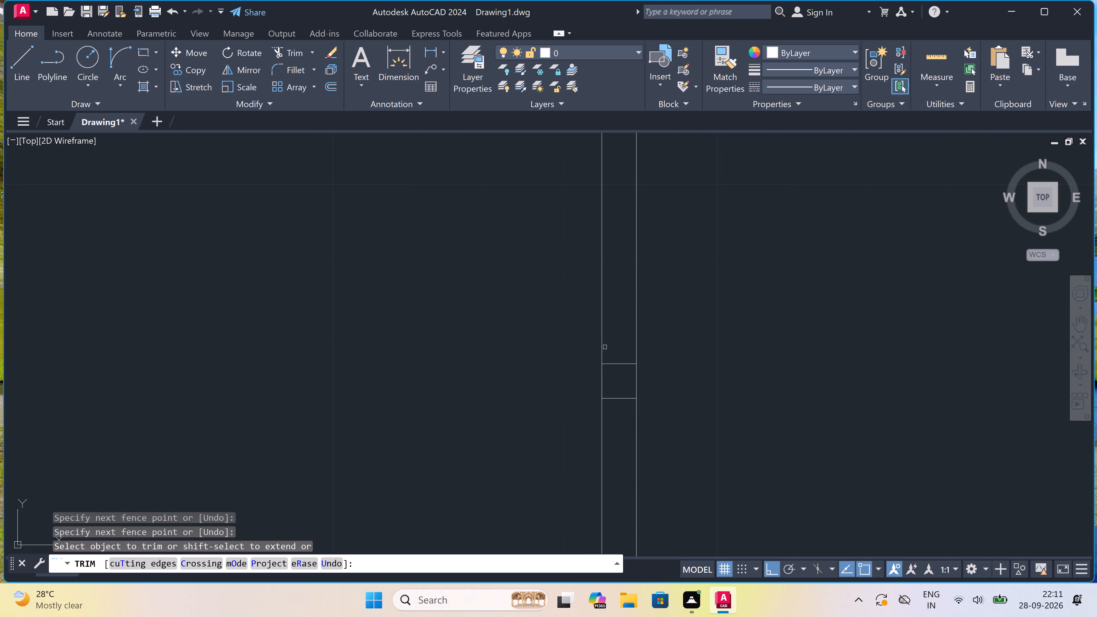
pyautogui.click(619, 344)
pyautogui.click(609, 410)
pyautogui.scroll(-5, 609, 410)
pyautogui.scroll(2, 607, 390)
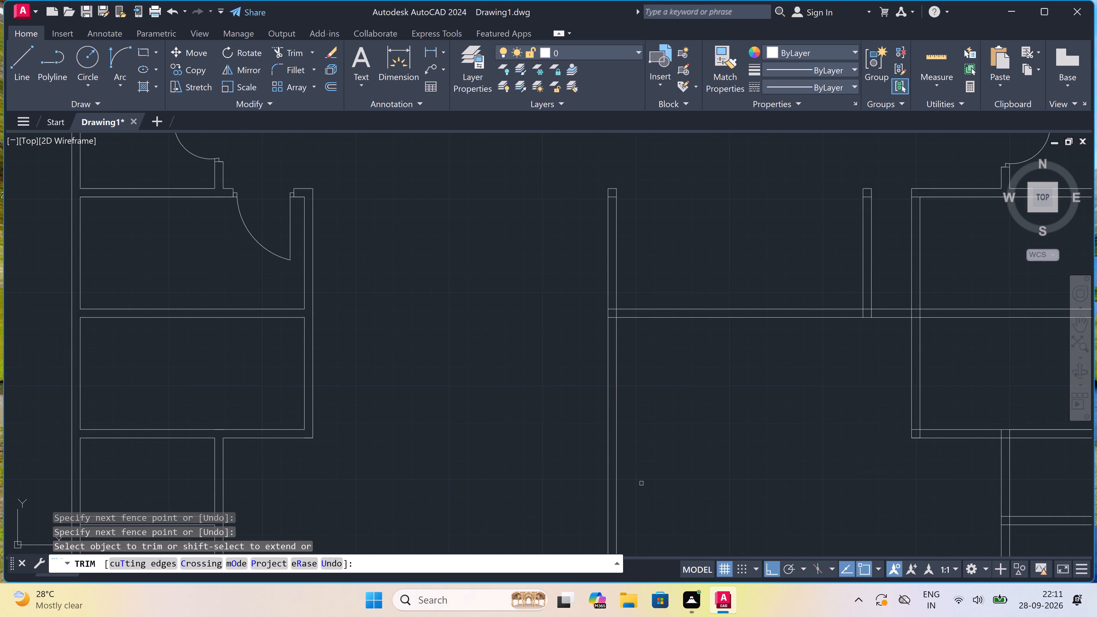
pyautogui.press('Escape')
# Extend the horizontal wall lines at the central vertical wall leftward to the left room's right wall.
pyautogui.write('ex')
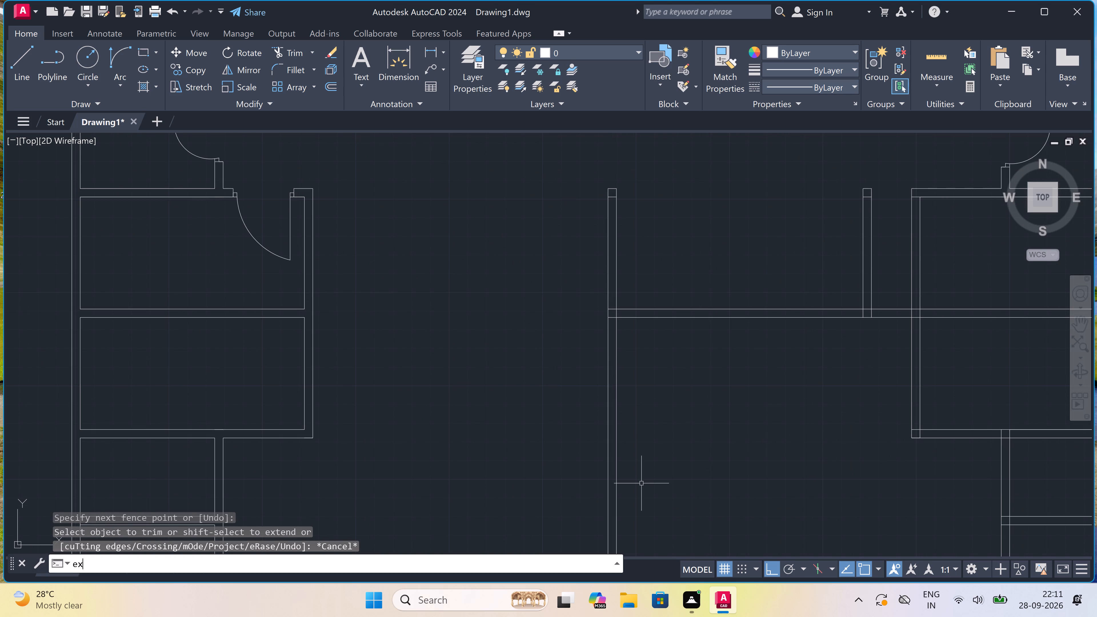
pyautogui.press('space')
pyautogui.click(680, 278)
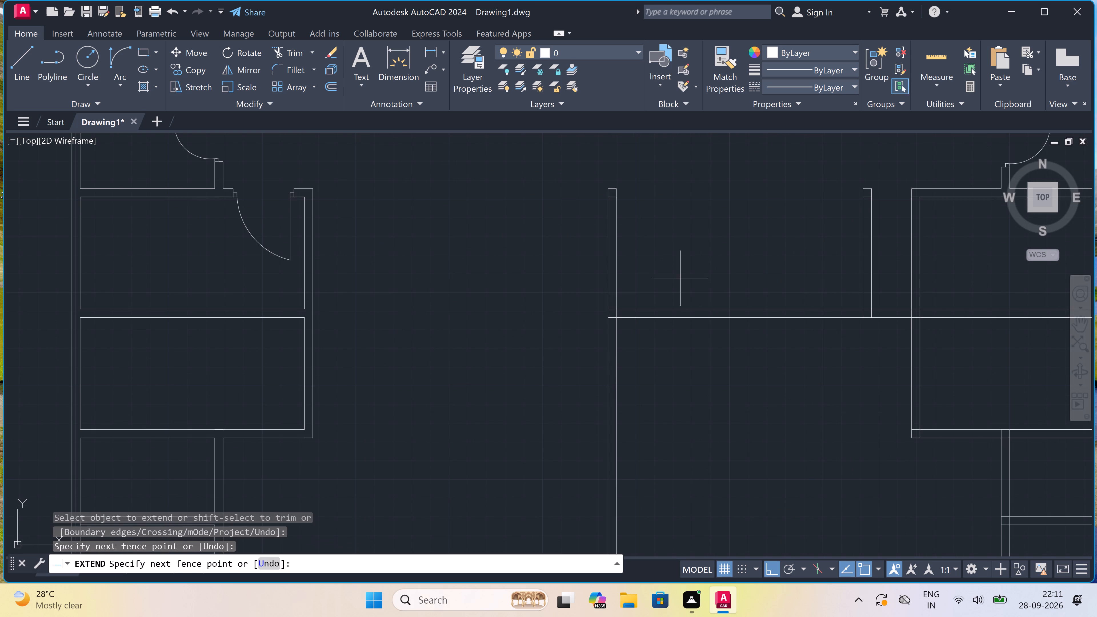
pyautogui.click(699, 500)
pyautogui.scroll(-2, 699, 499)
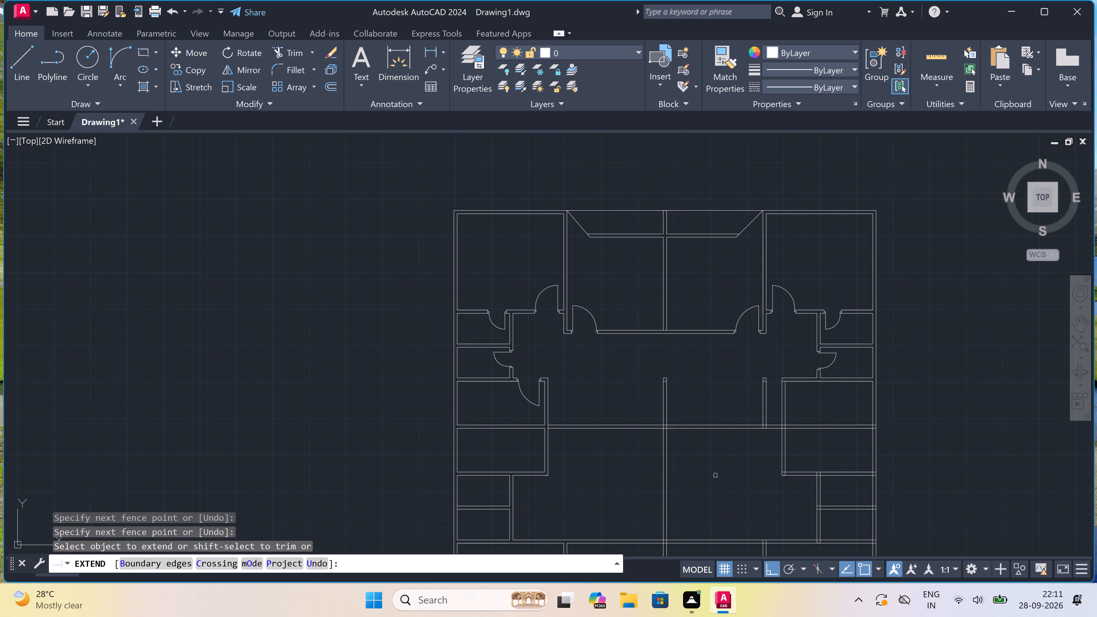
pyautogui.press('Escape')
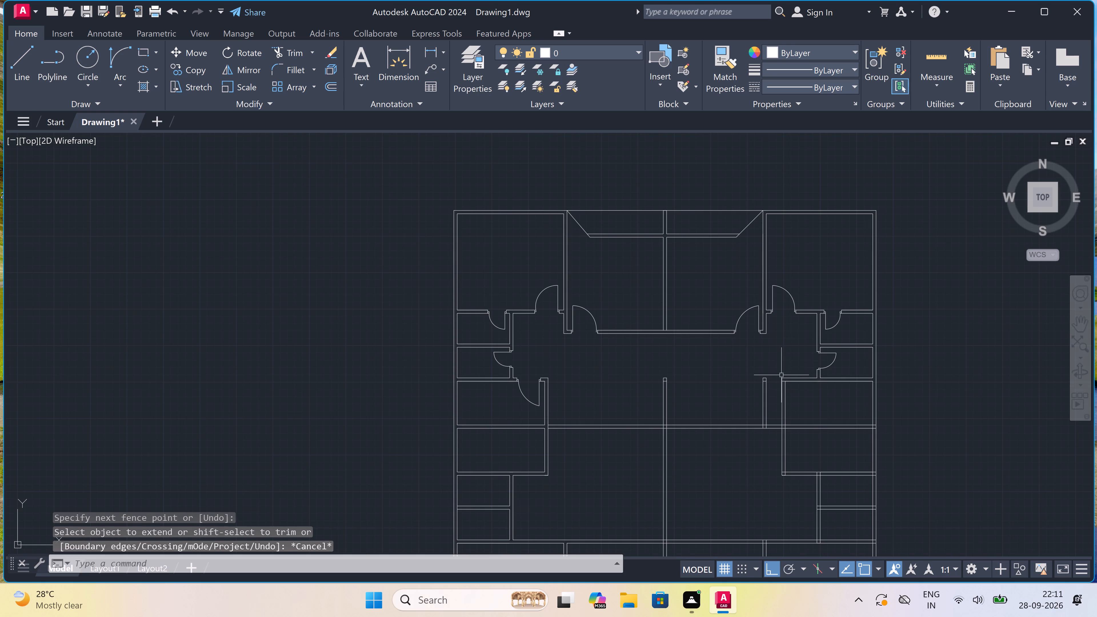
# Delete the two lines of the leftover vertical wall between the central vertical wall and the right-hand room.
pyautogui.scroll(2, 758, 400)
pyautogui.click(778, 378)
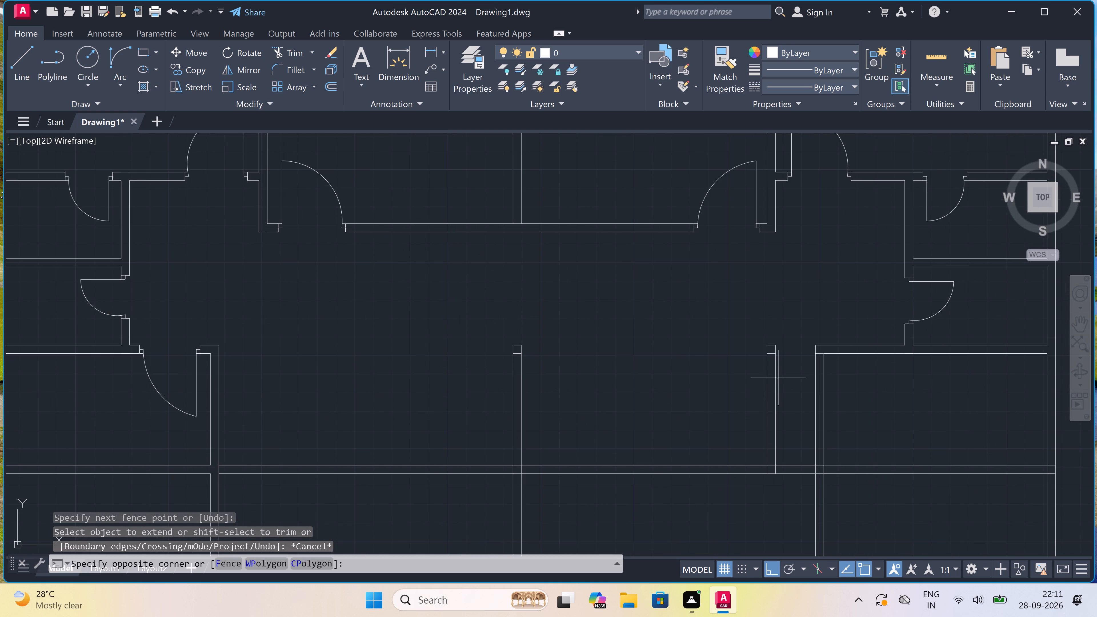
pyautogui.click(746, 405)
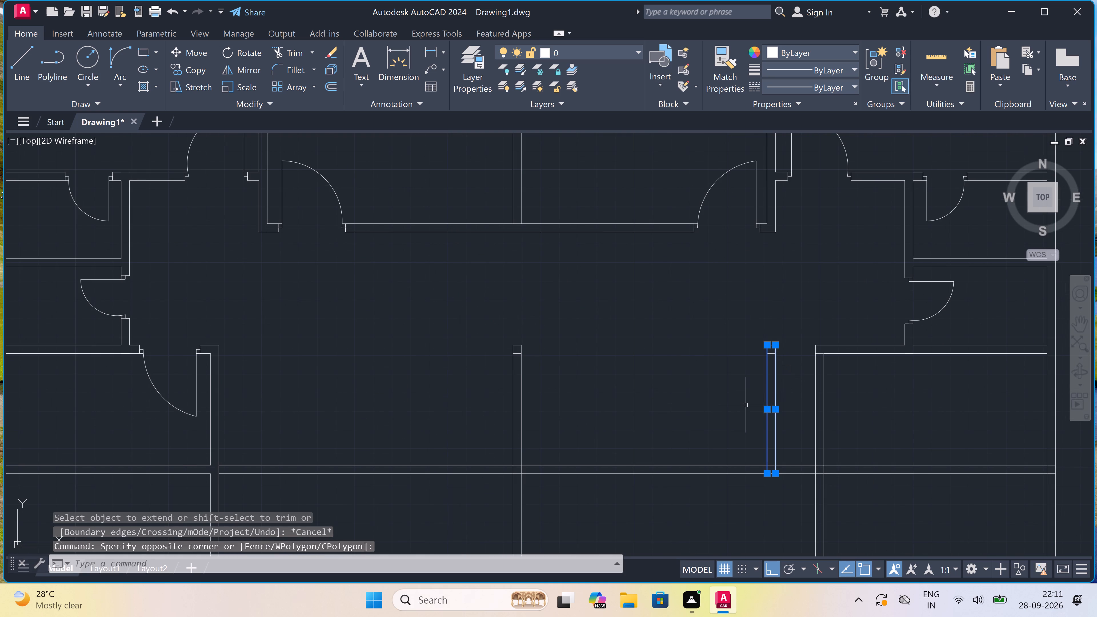
pyautogui.press('Delete')
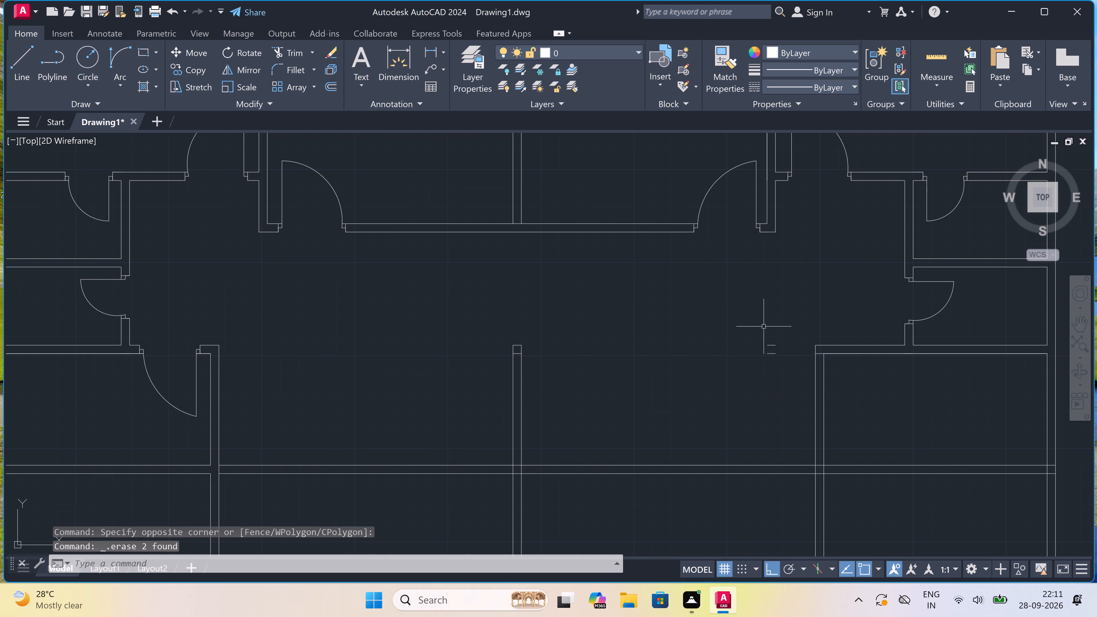
# Delete the two short leftover horizontal lines just outside the upper corner of the right-hand room.
pyautogui.scroll(1, 773, 318)
pyautogui.moveTo(784, 344); pyautogui.dragTo(782, 346)
pyautogui.click(675, 438)
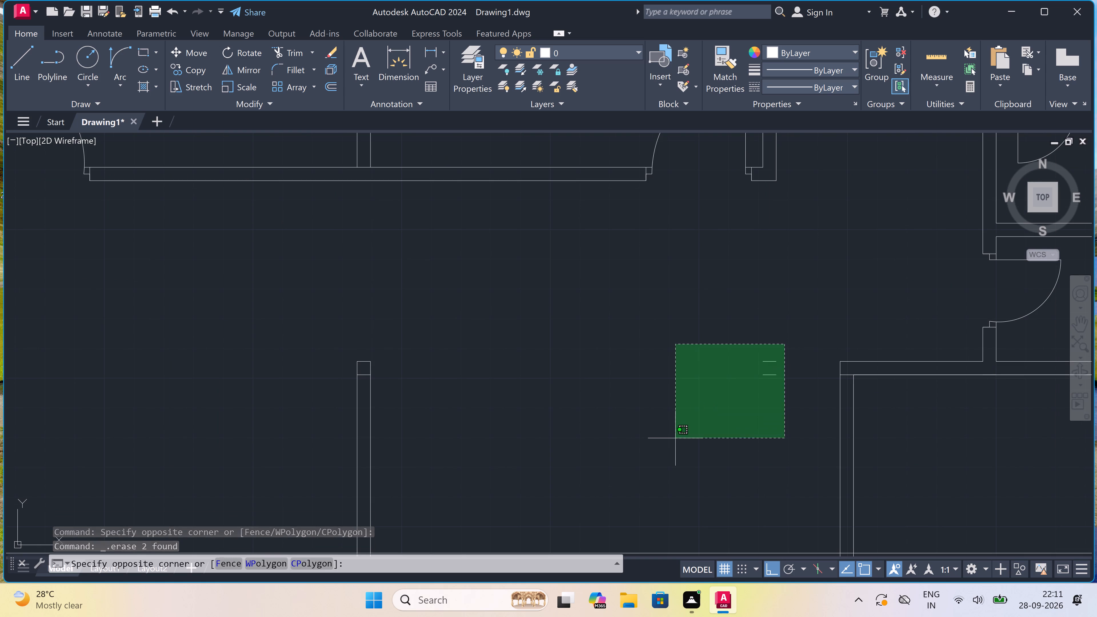
pyautogui.press('Delete')
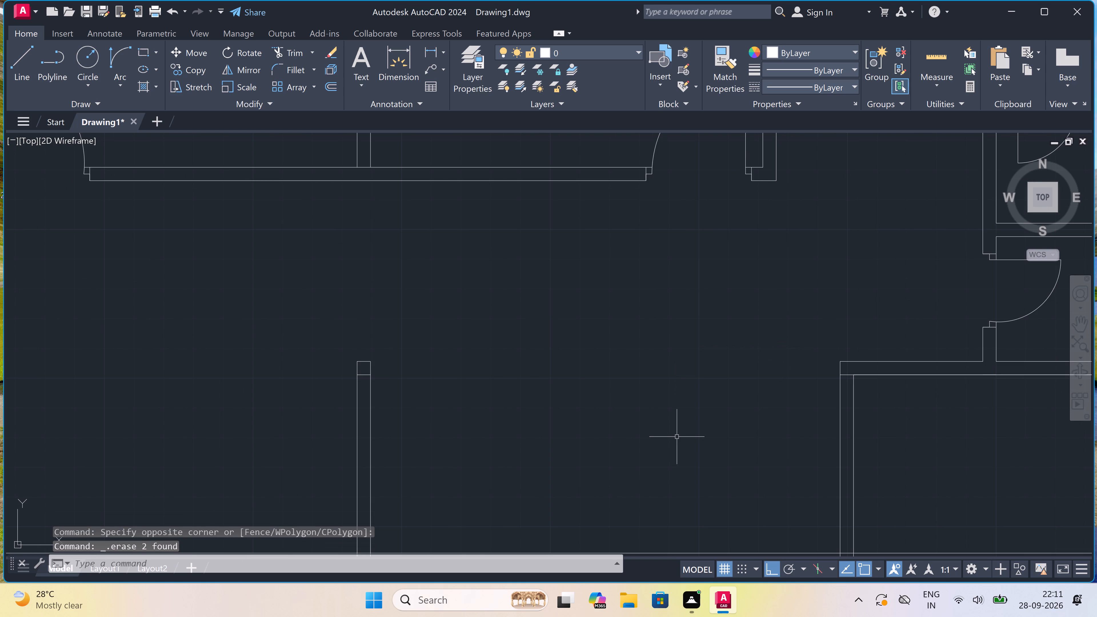
# Extend both lines of the lower central vertical wall upward to the horizontal wall between the two upper doors.
pyautogui.scroll(-4, 684, 352)
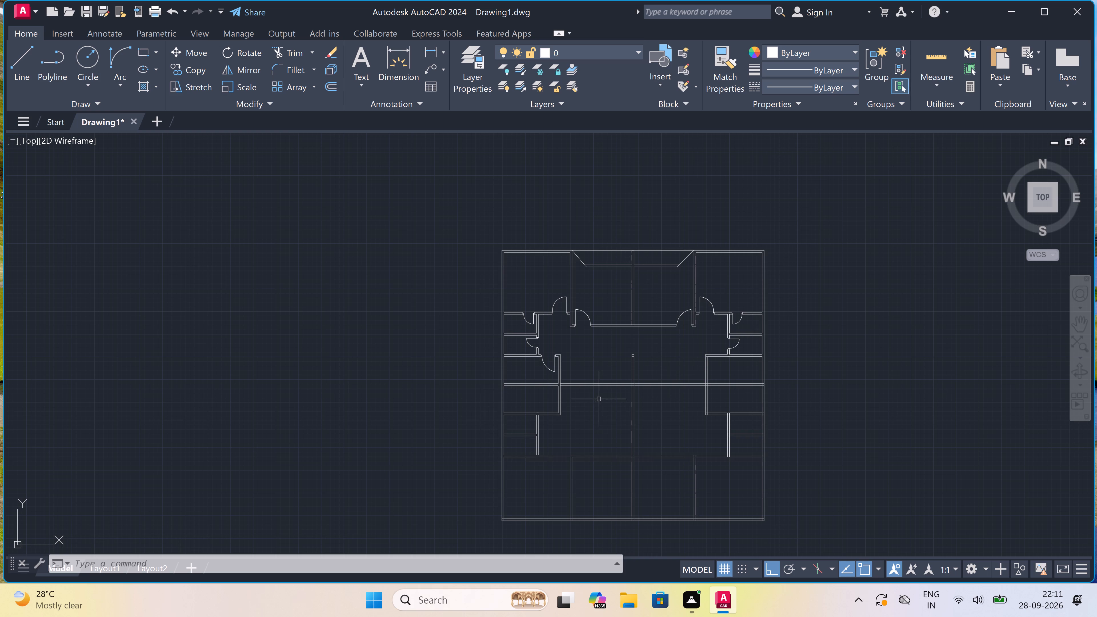
pyautogui.scroll(3, 612, 362)
pyautogui.scroll(1, 668, 330)
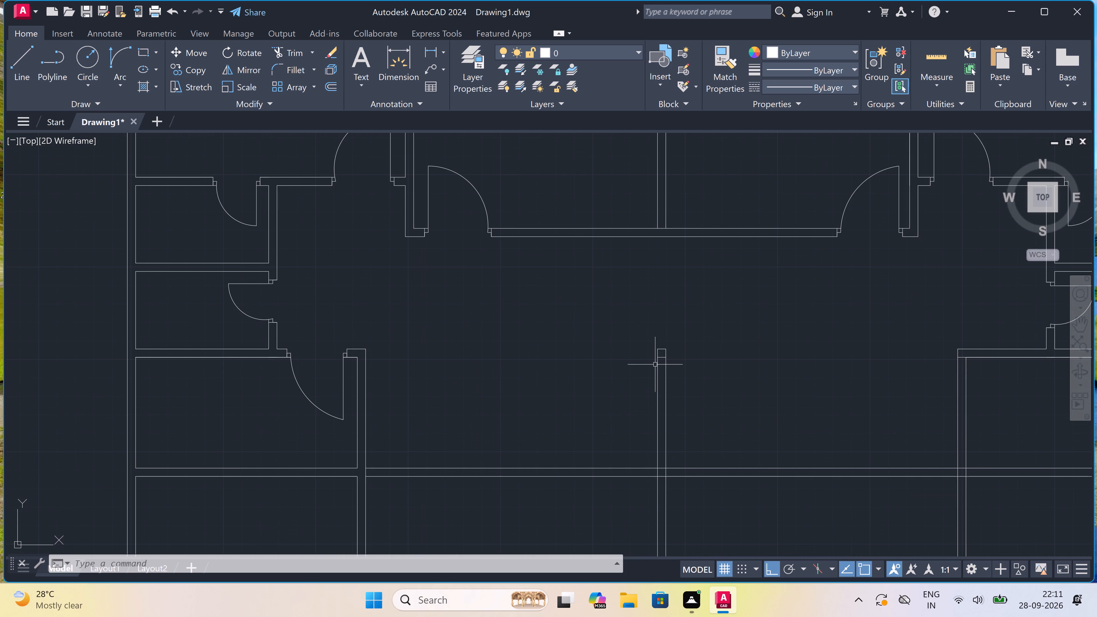
pyautogui.press('e')
pyautogui.write('x')
pyautogui.press('space')
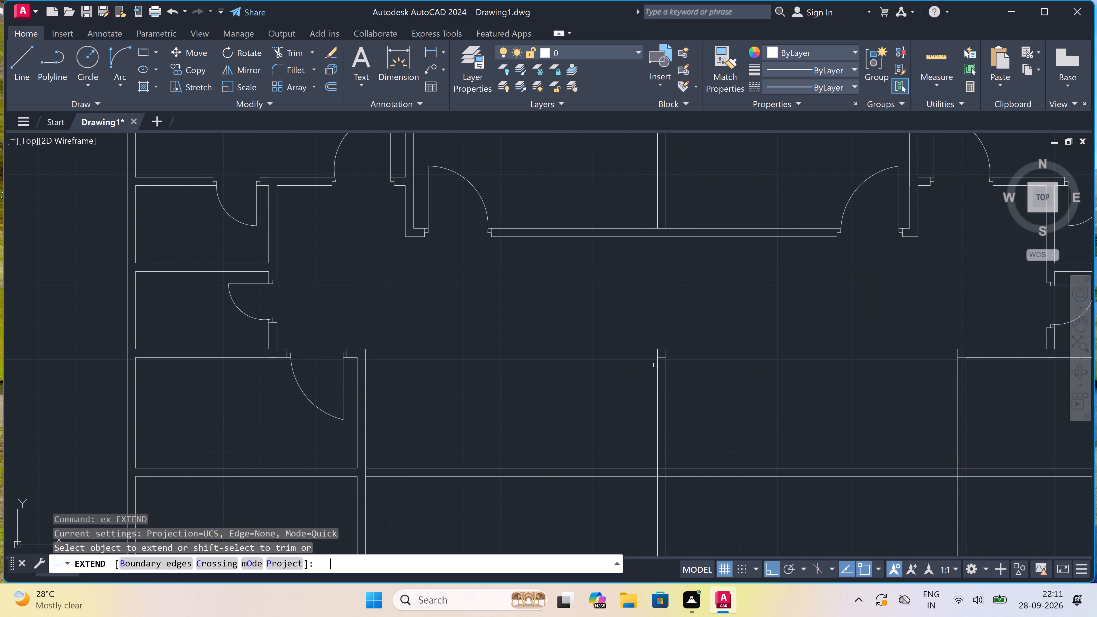
pyautogui.click(590, 392)
pyautogui.click(837, 386)
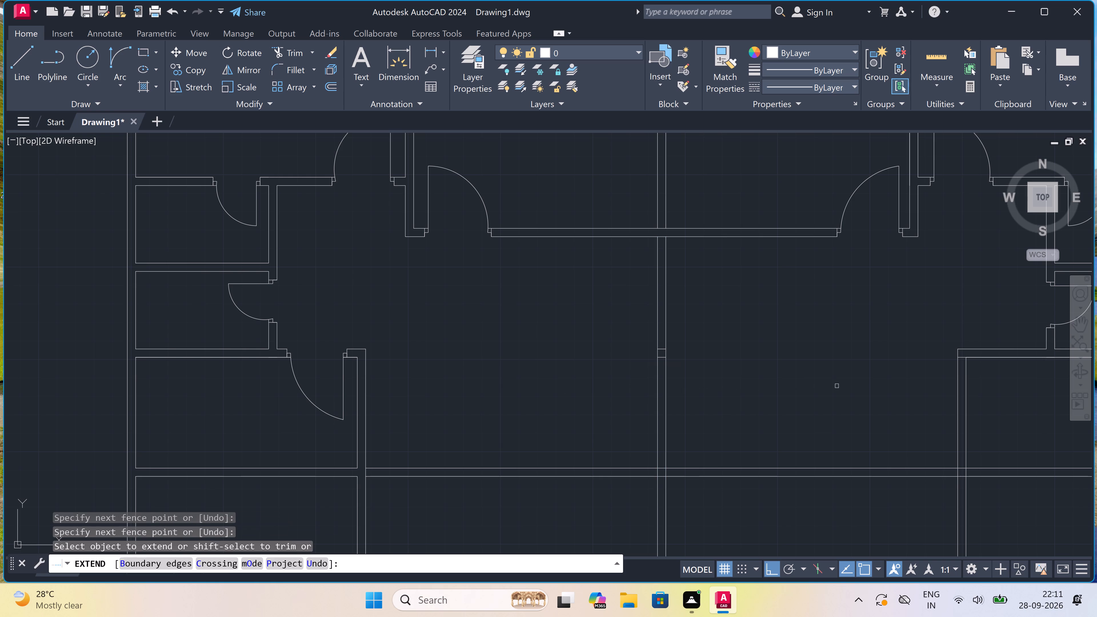
pyautogui.press('Escape')
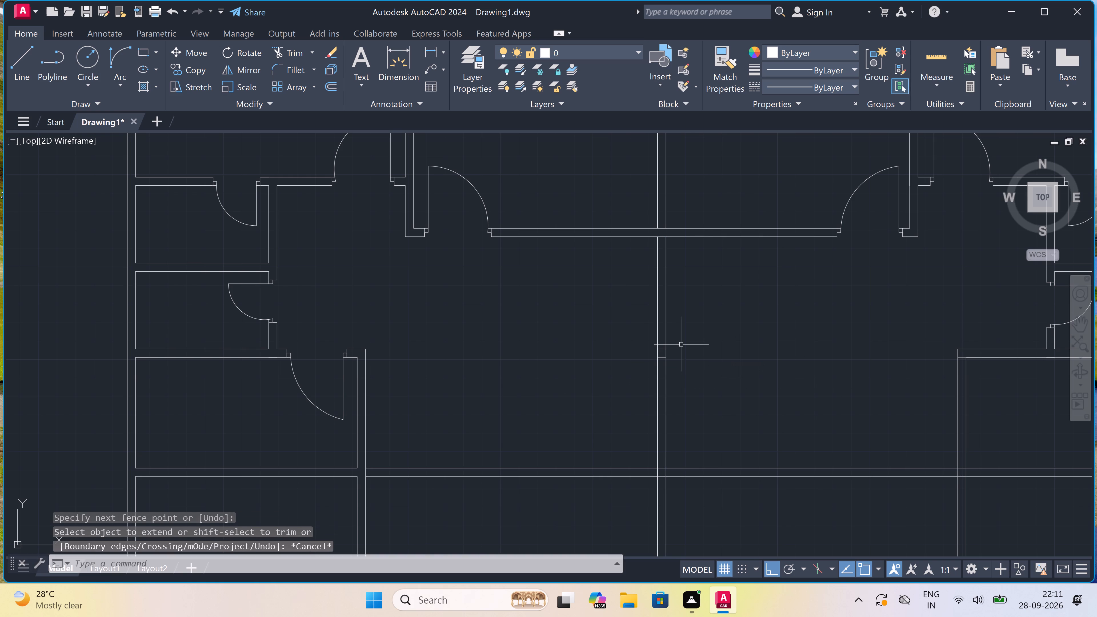
# Delete the two short cross lines left inside the extended central vertical wall.
pyautogui.scroll(3, 661, 344)
pyautogui.moveTo(661, 344); pyautogui.dragTo(659, 347)
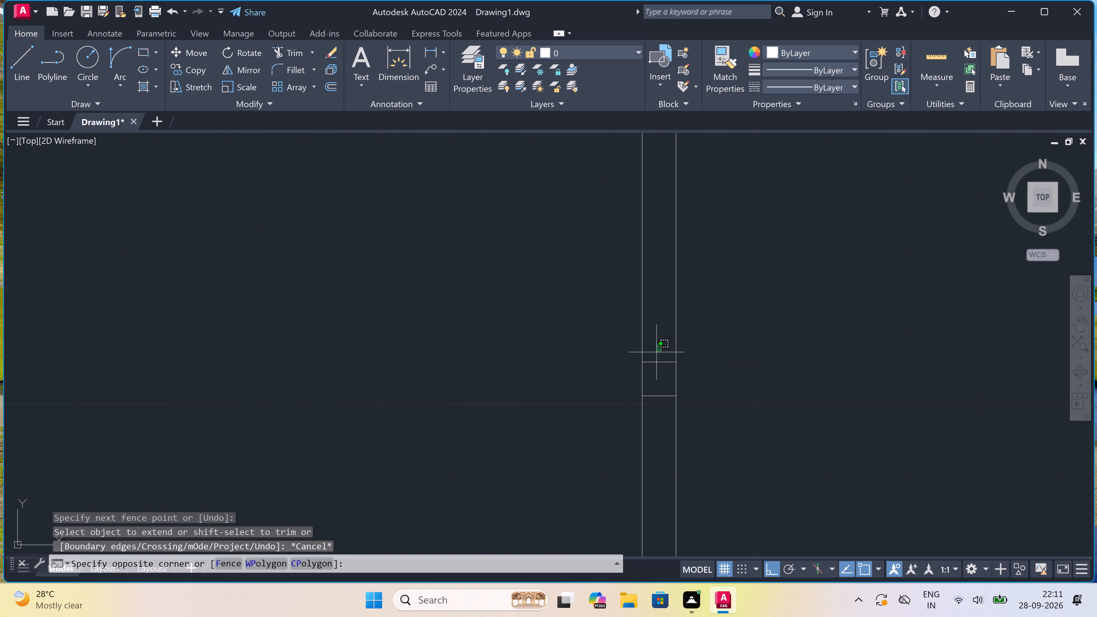
pyautogui.click(645, 416)
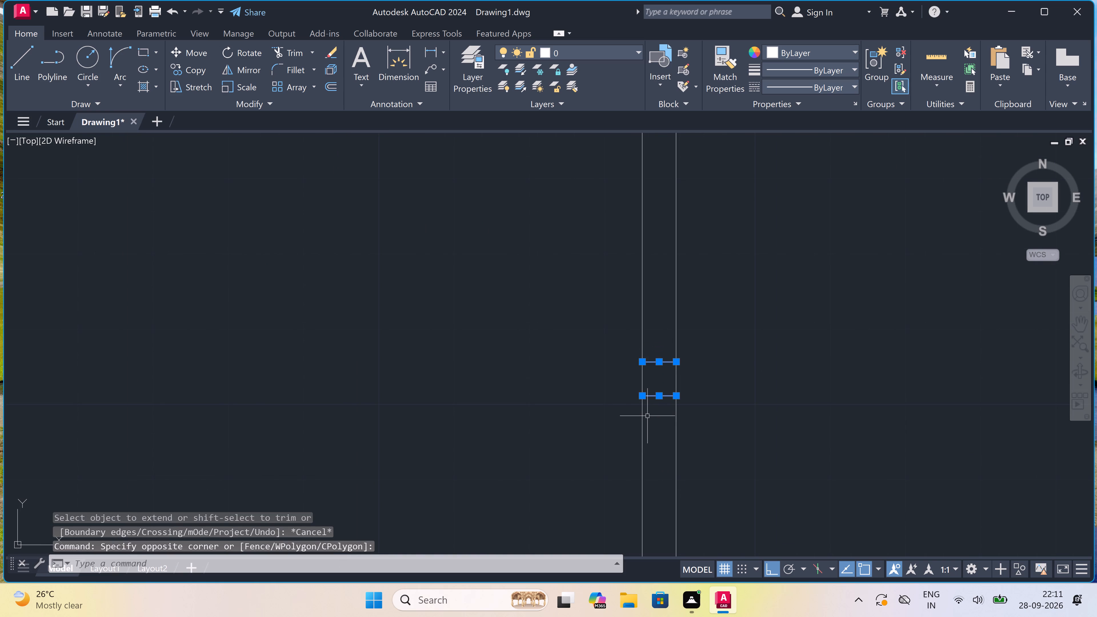
pyautogui.press('Delete')
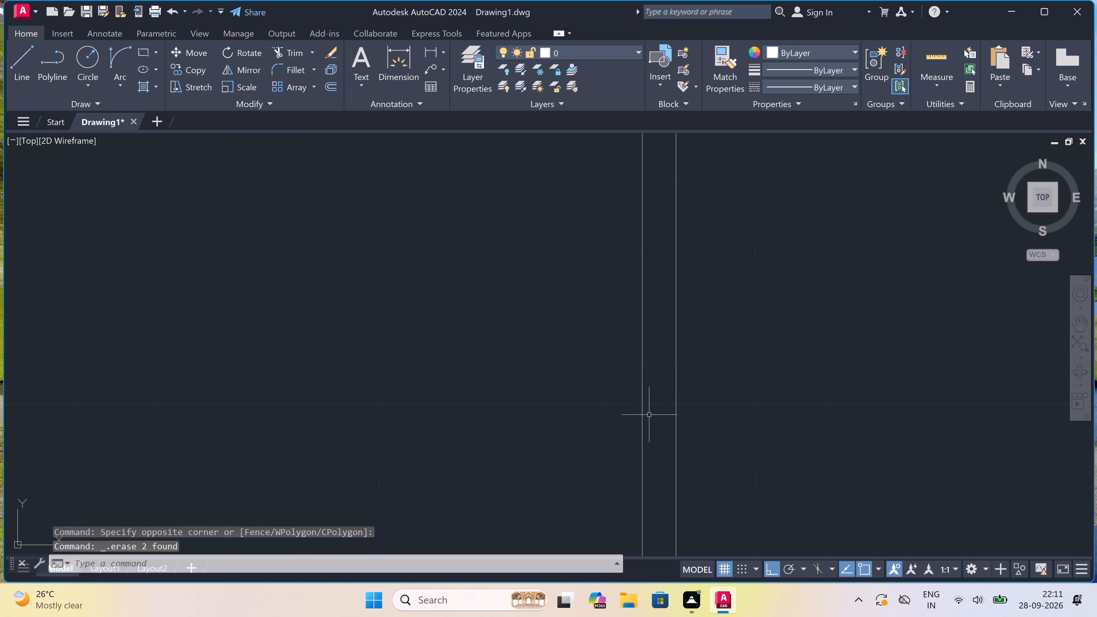
# Draw a line 10' rightward from the left room's right wall along the horizontal wall's lower line, up across the wall, and about 7' down.
pyautogui.scroll(-5, 670, 401)
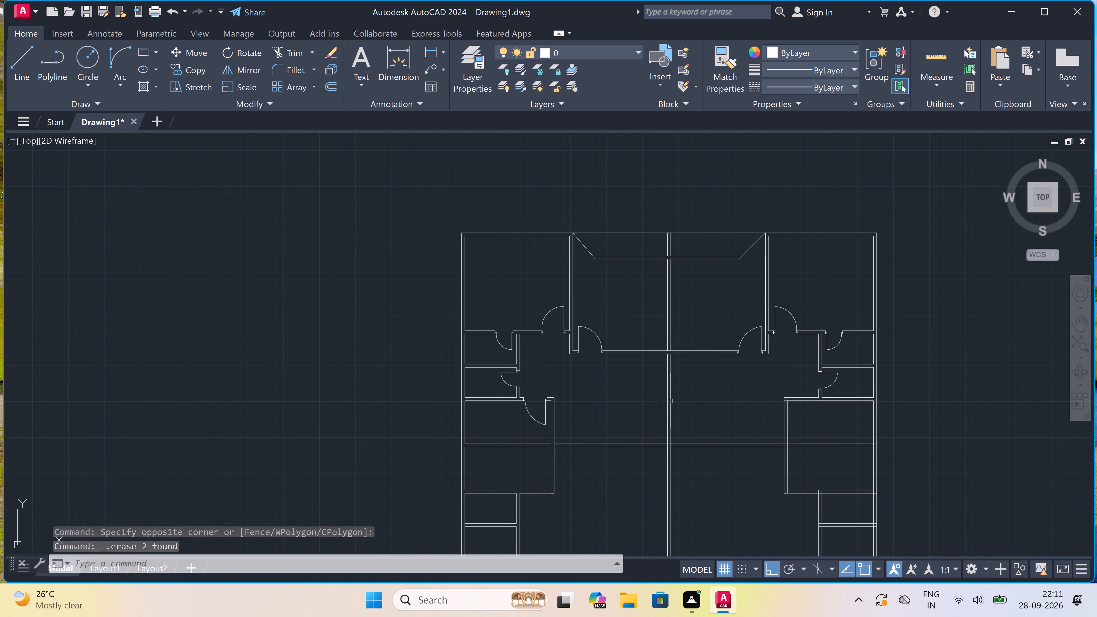
pyautogui.scroll(-1, 670, 400)
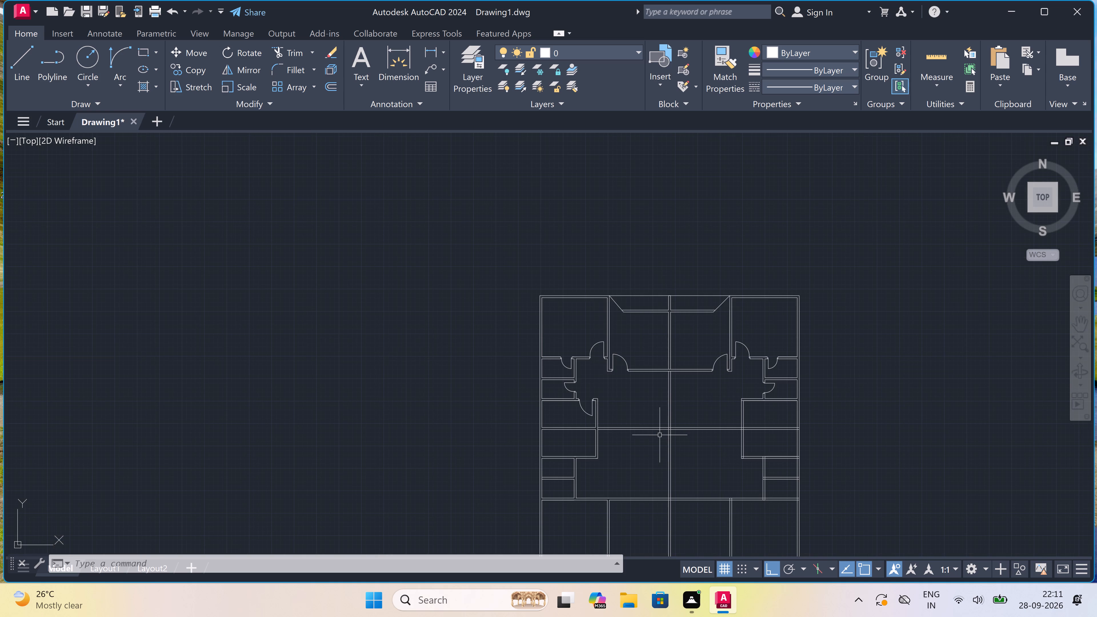
pyautogui.scroll(2, 646, 446)
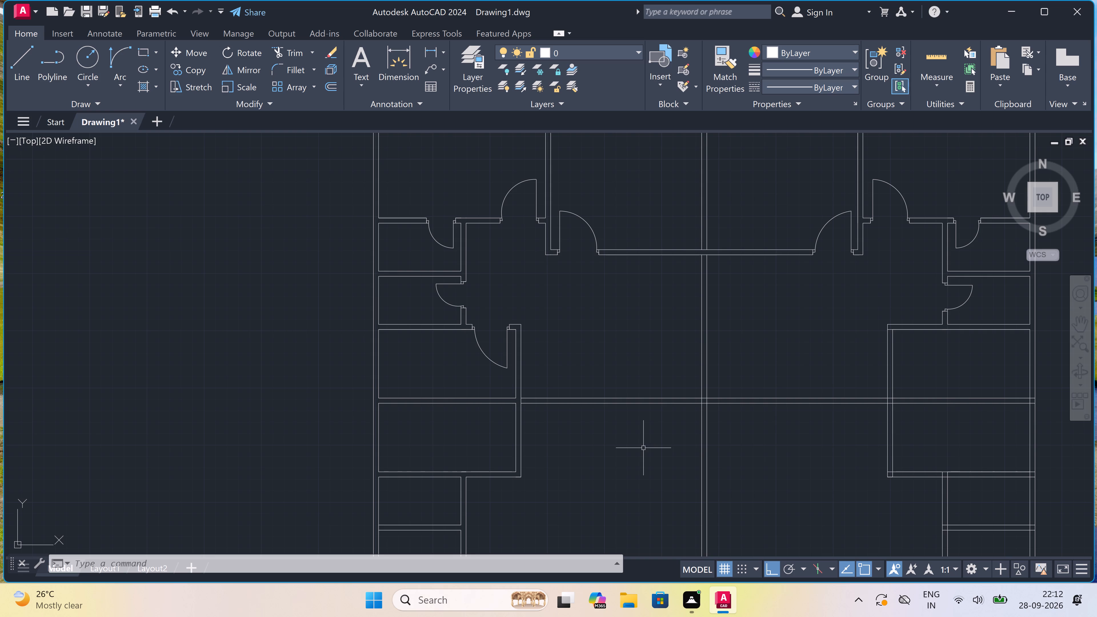
pyautogui.write('l')
pyautogui.press('space')
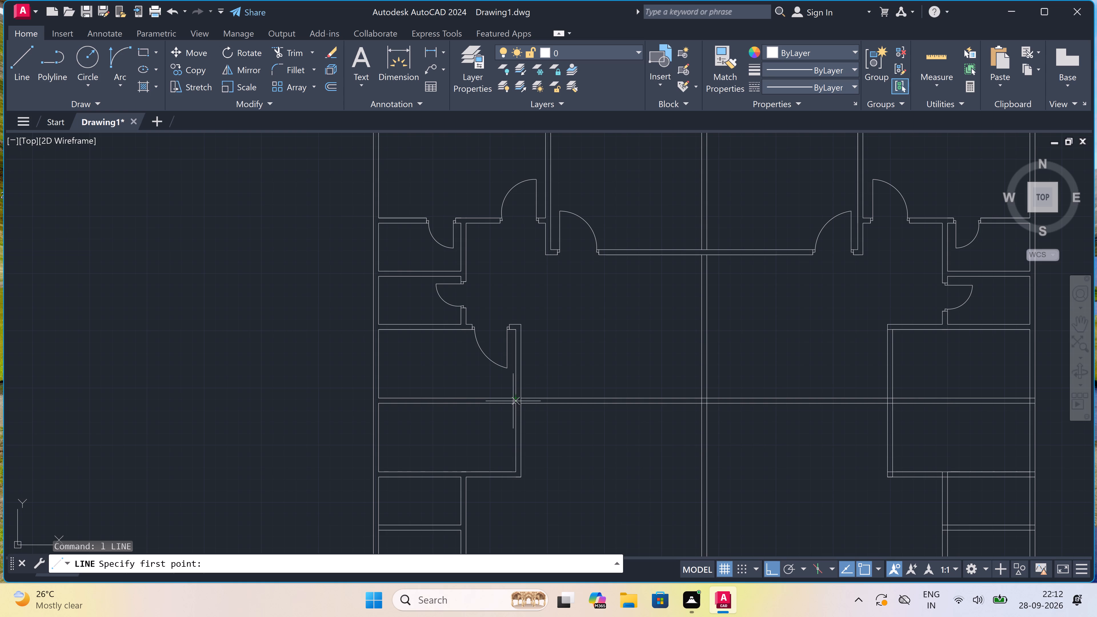
pyautogui.scroll(2, 514, 409)
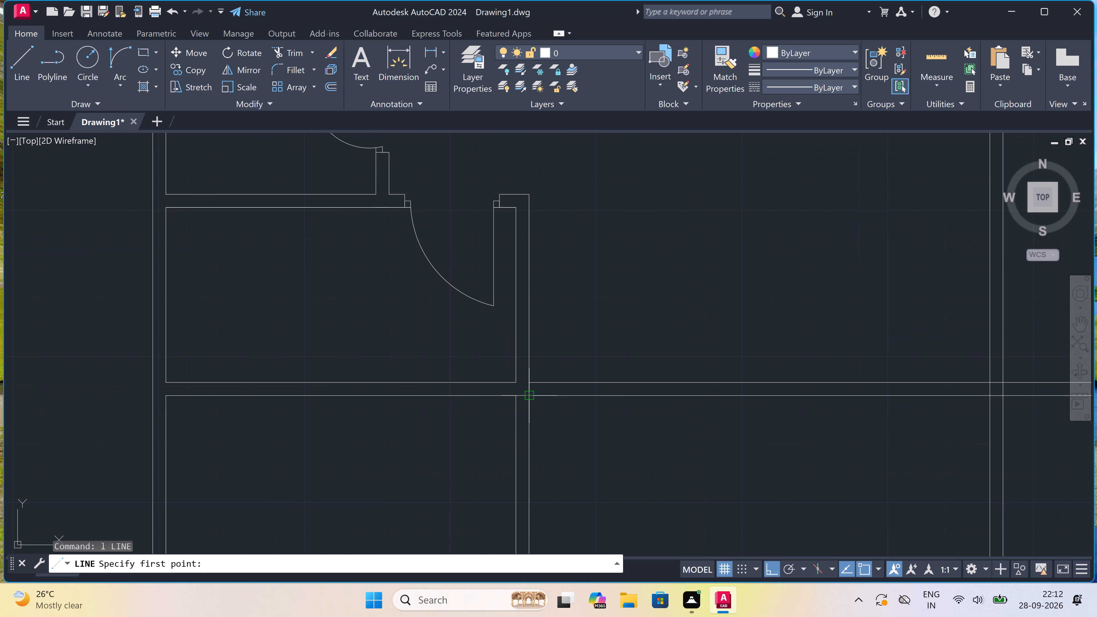
pyautogui.click(528, 394)
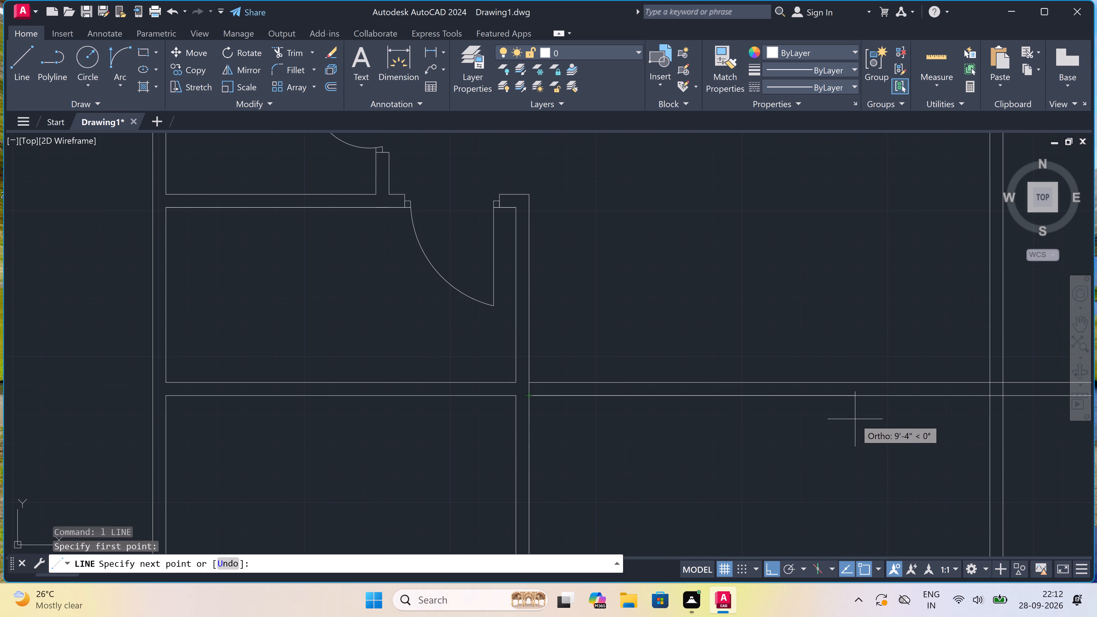
pyautogui.press('1')
pyautogui.press('0')
pyautogui.write("'")
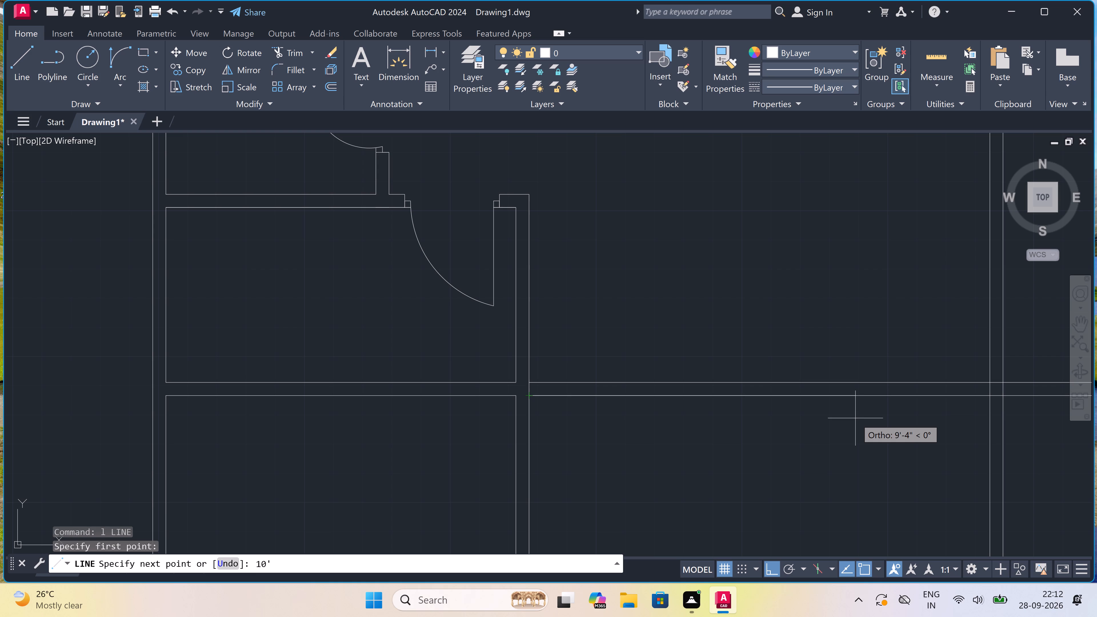
pyautogui.press('space')
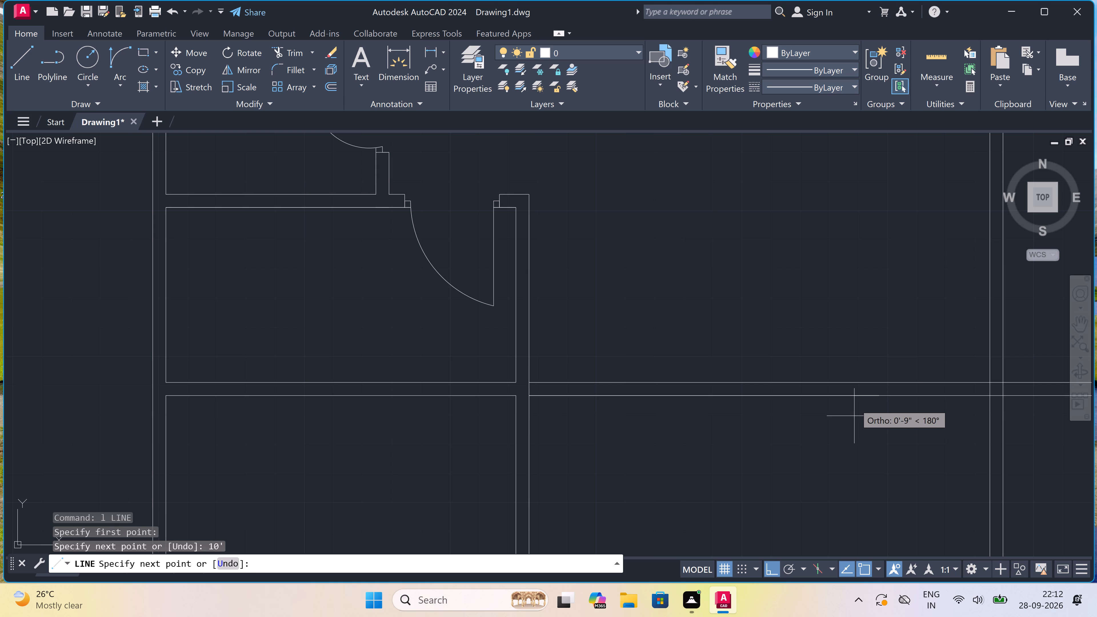
pyautogui.click(882, 382)
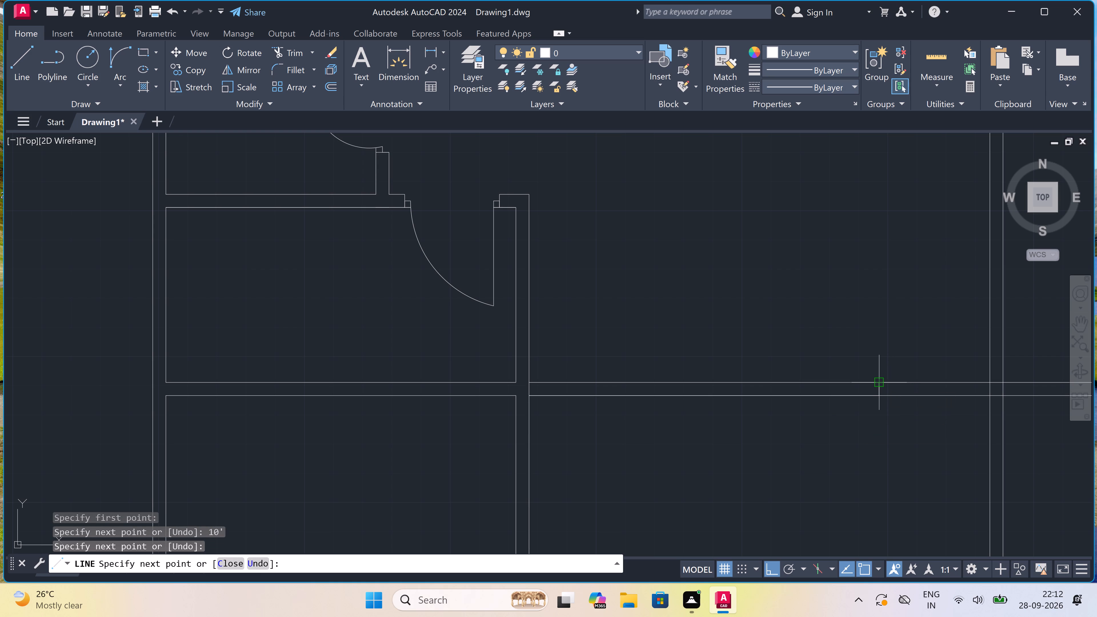
pyautogui.scroll(-2, 882, 382)
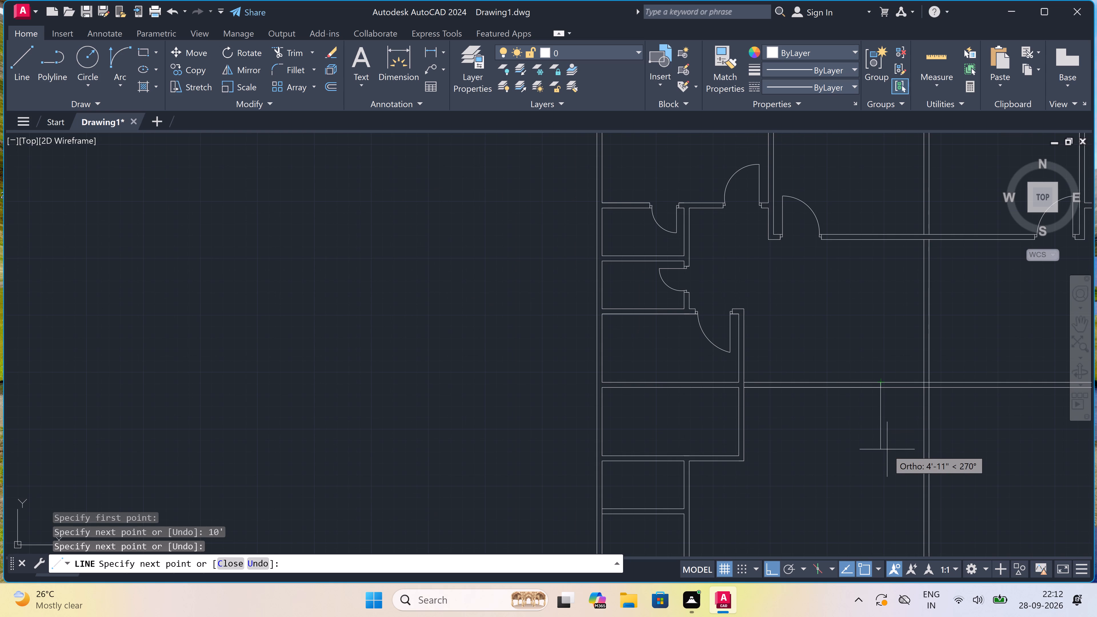
pyautogui.scroll(-3, 886, 450)
pyautogui.scroll(4, 885, 453)
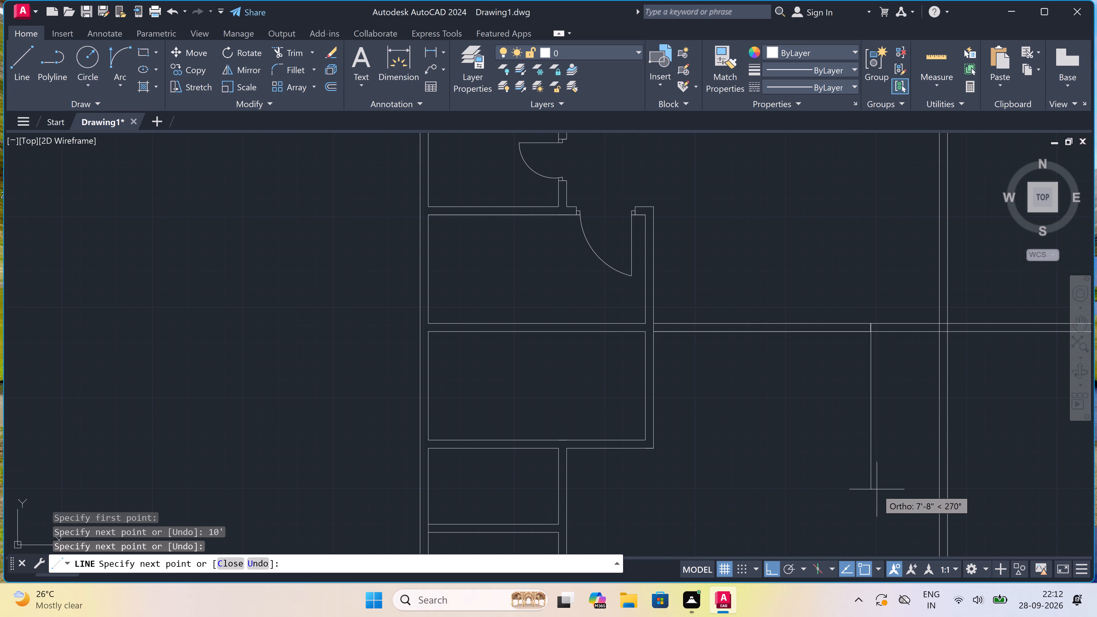
pyautogui.click(880, 472)
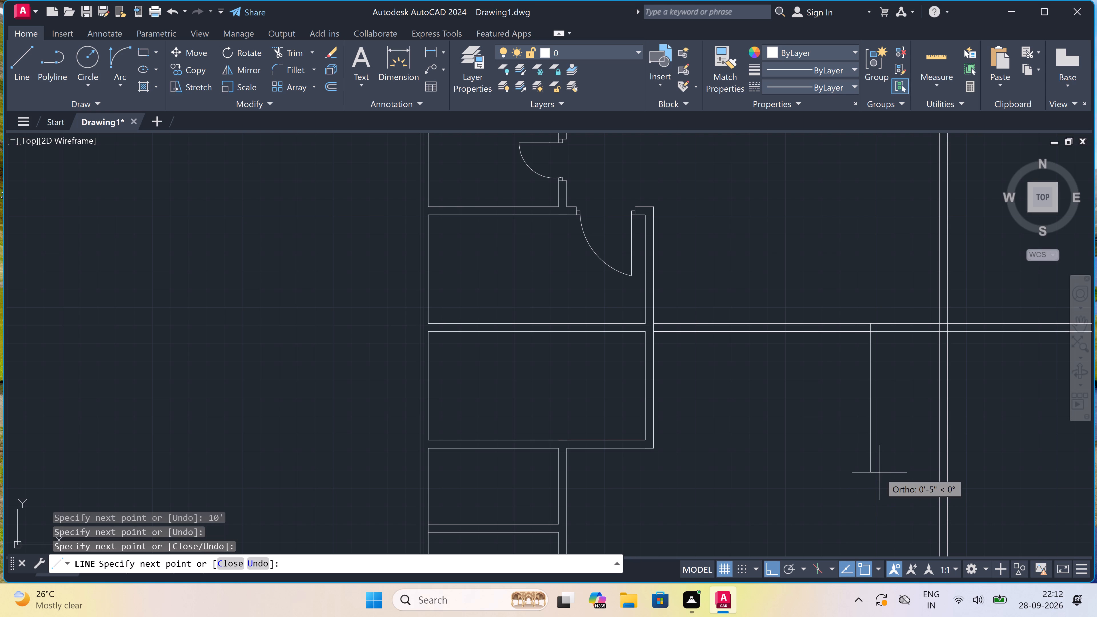
pyautogui.press('Escape')
# Draw a line 10' leftward from the right room's left wall along the horizontal wall's lower line, continuing about 7' down.
pyautogui.scroll(-3, 782, 398)
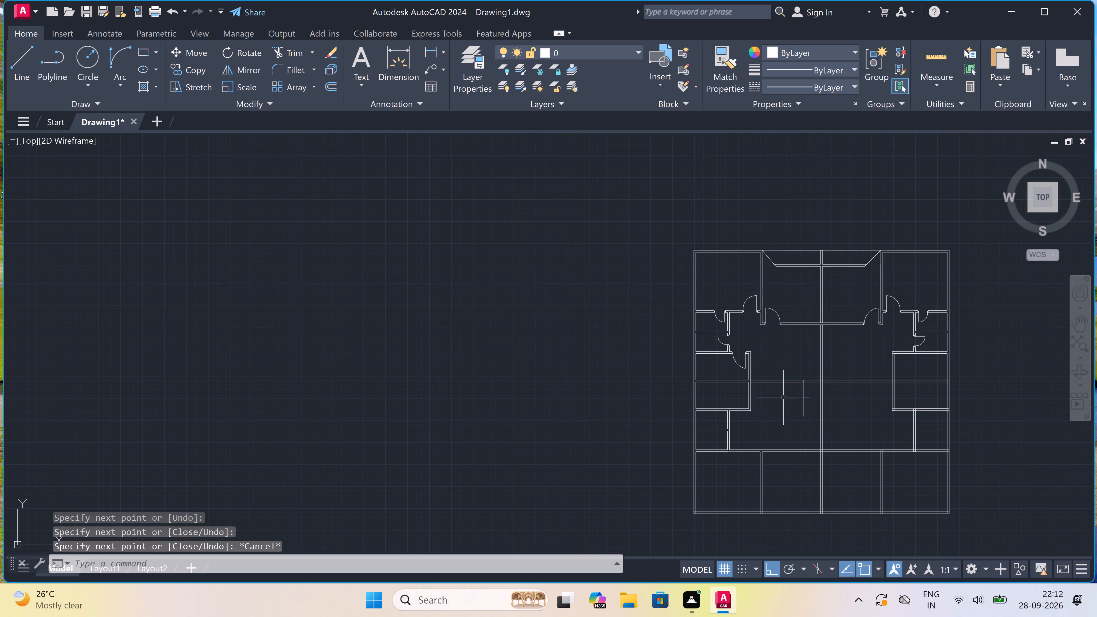
pyautogui.scroll(2, 926, 394)
pyautogui.press('space')
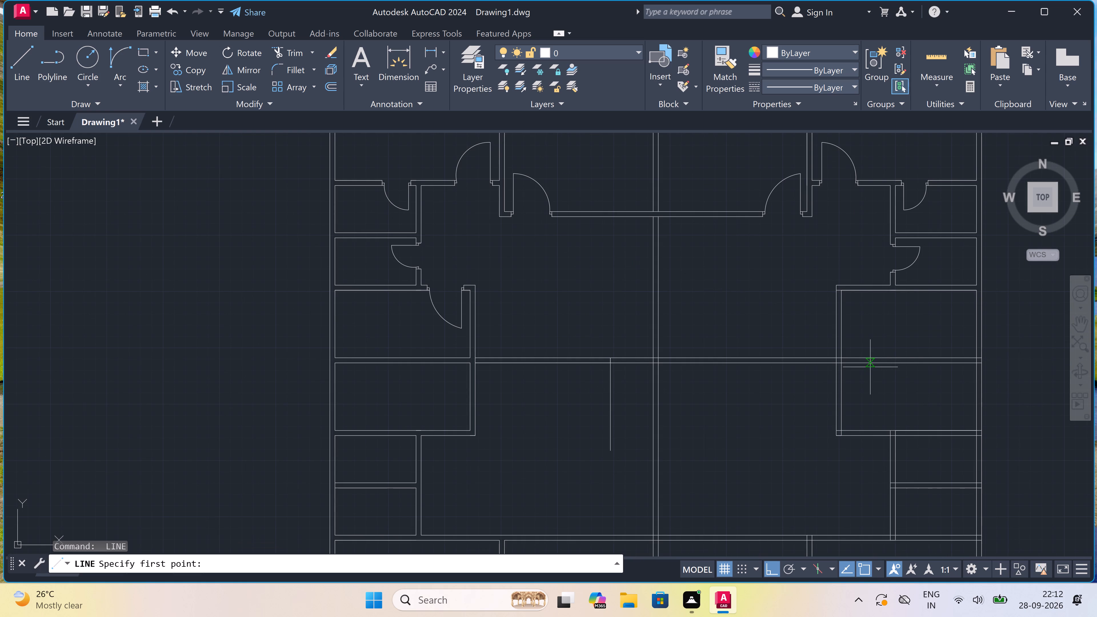
pyautogui.click(836, 362)
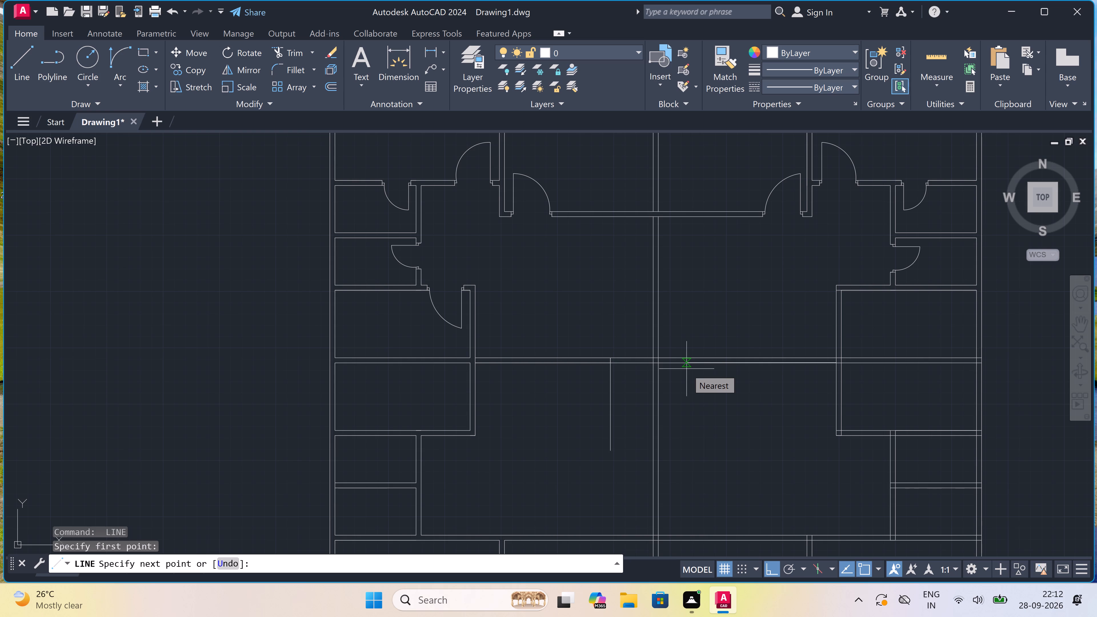
pyautogui.write("10'")
pyautogui.press('space')
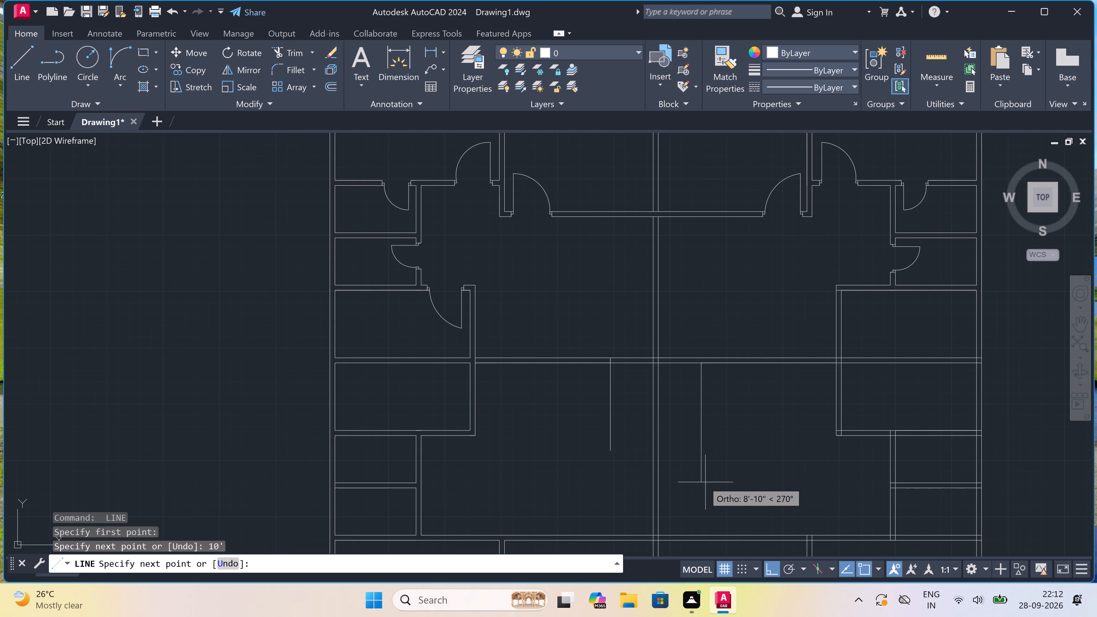
pyautogui.click(700, 454)
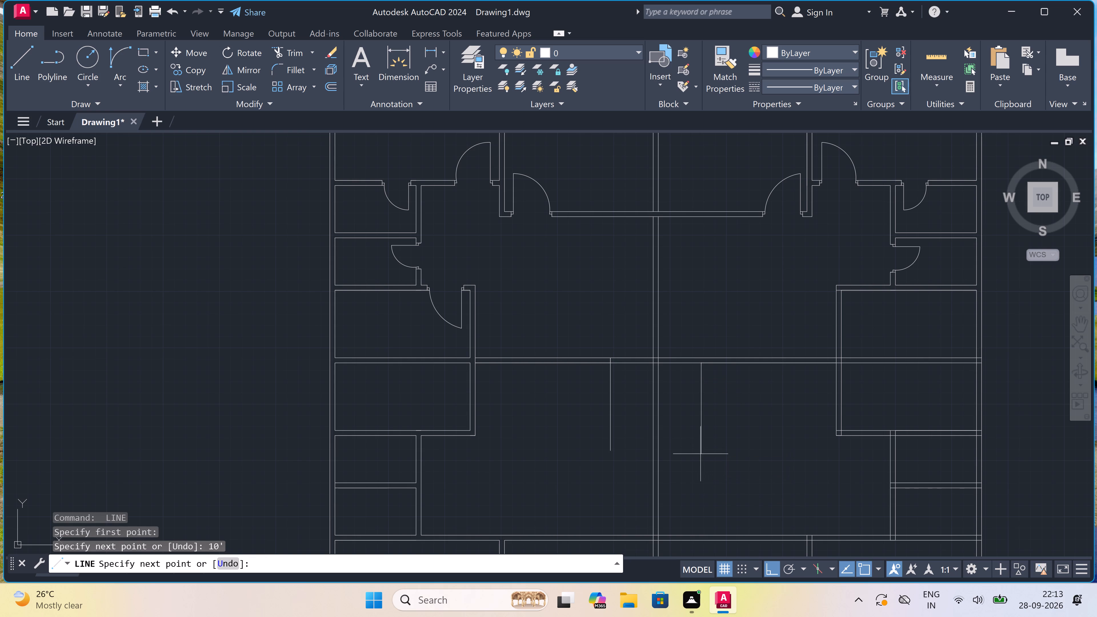
pyautogui.press('Escape')
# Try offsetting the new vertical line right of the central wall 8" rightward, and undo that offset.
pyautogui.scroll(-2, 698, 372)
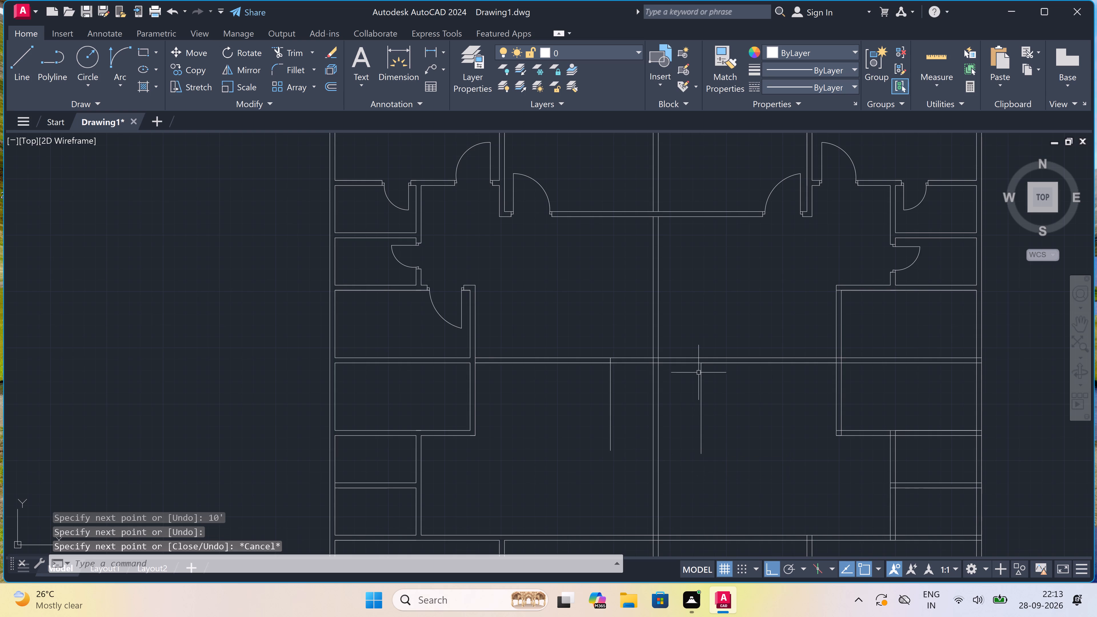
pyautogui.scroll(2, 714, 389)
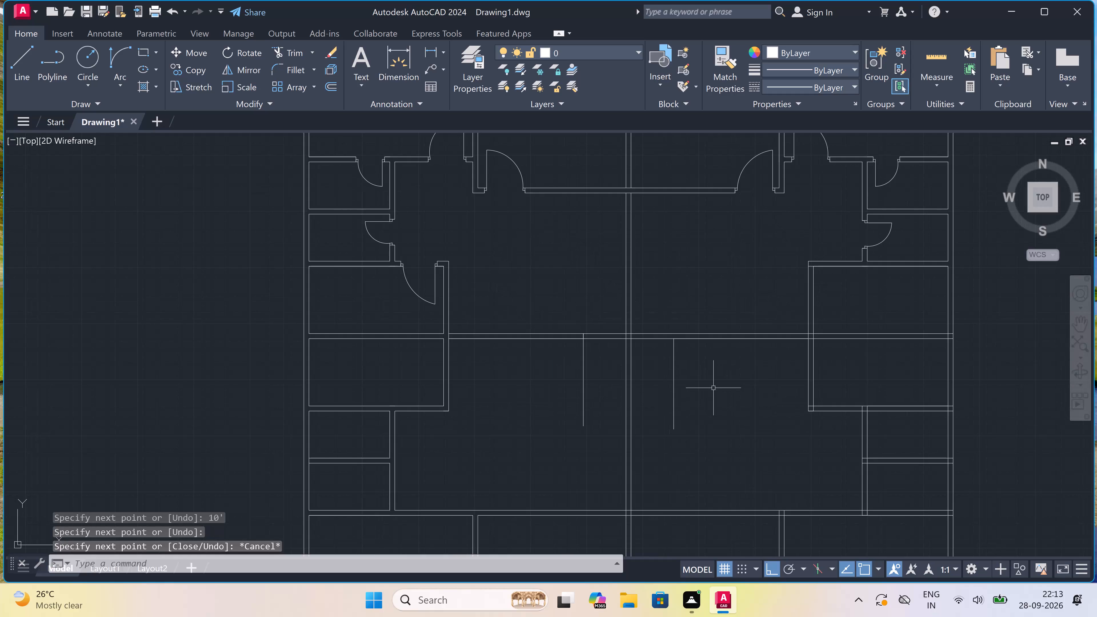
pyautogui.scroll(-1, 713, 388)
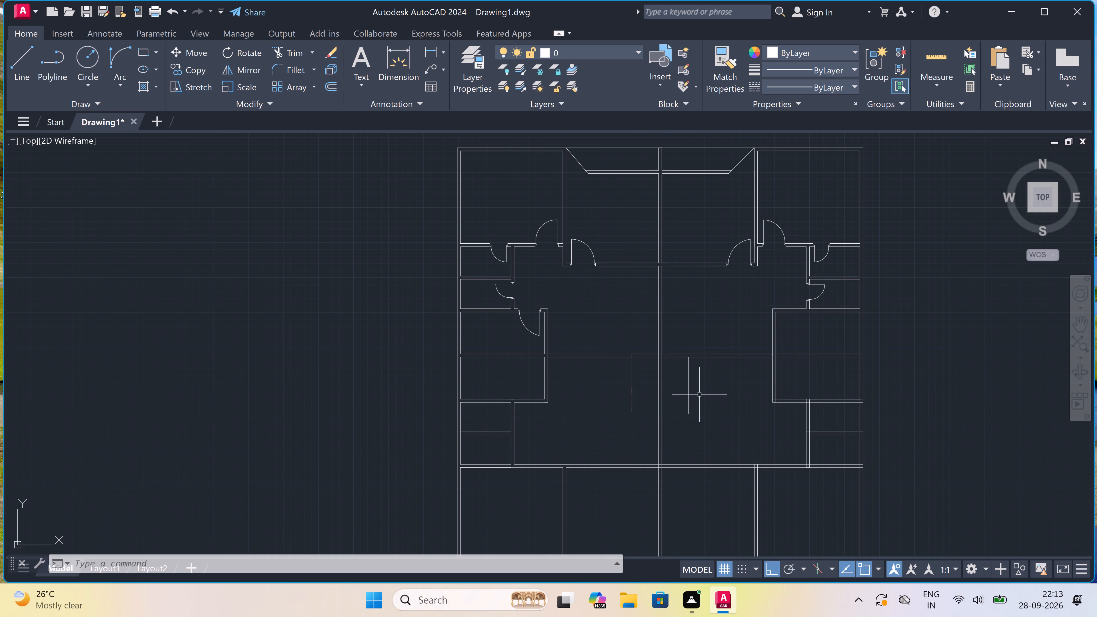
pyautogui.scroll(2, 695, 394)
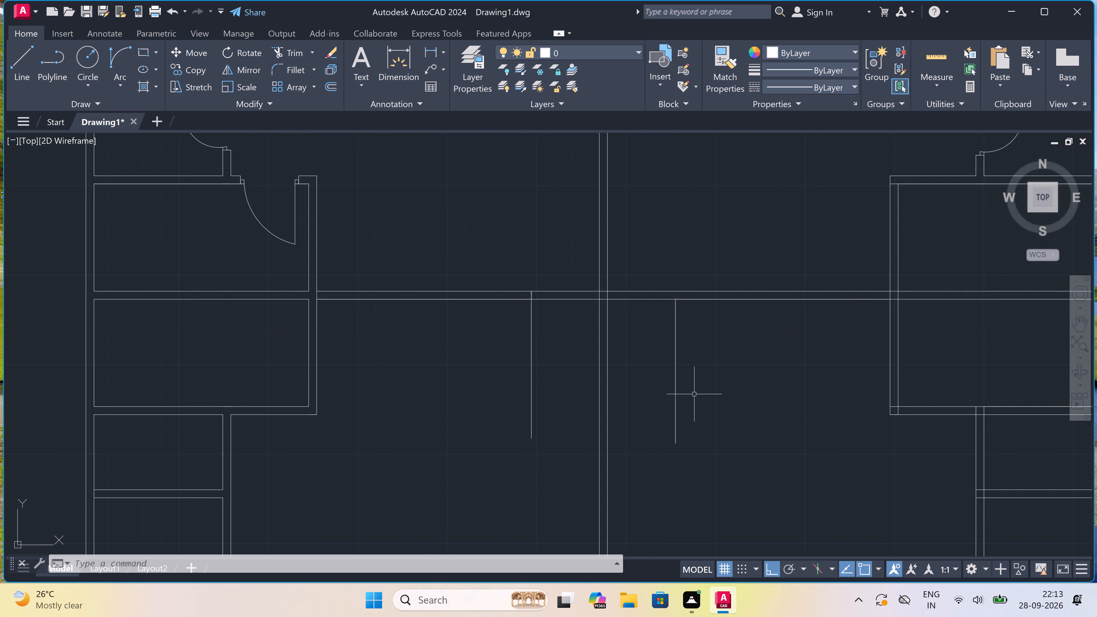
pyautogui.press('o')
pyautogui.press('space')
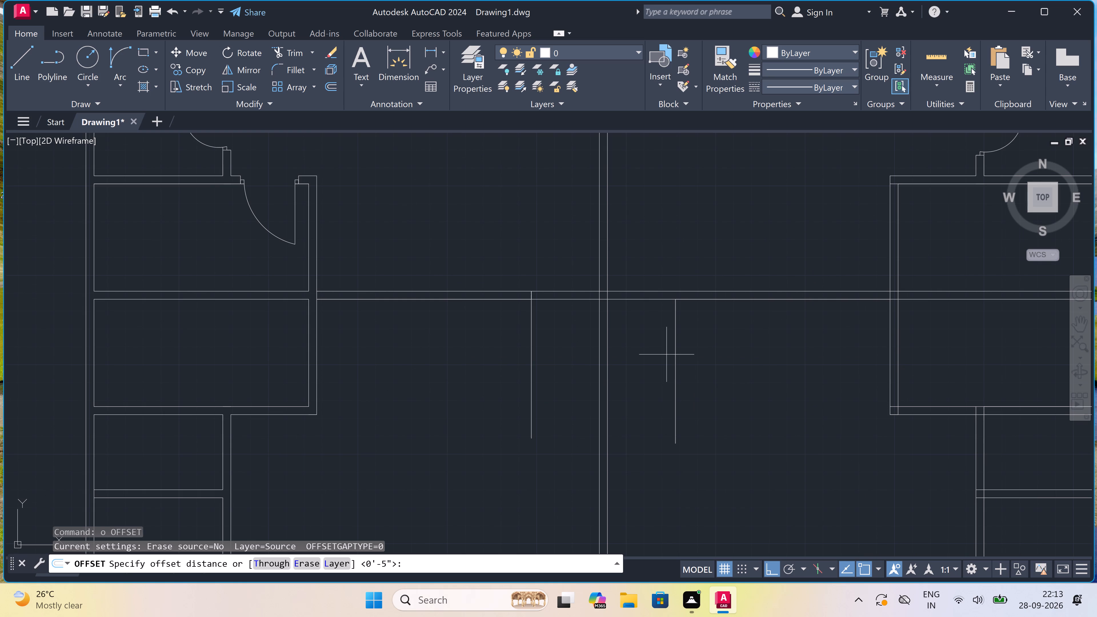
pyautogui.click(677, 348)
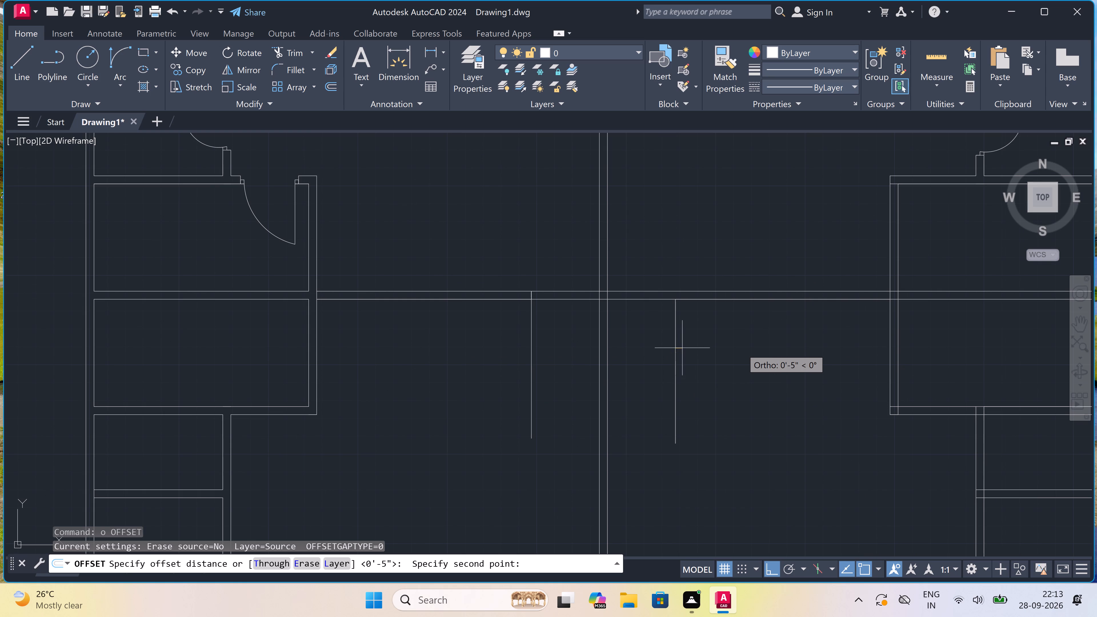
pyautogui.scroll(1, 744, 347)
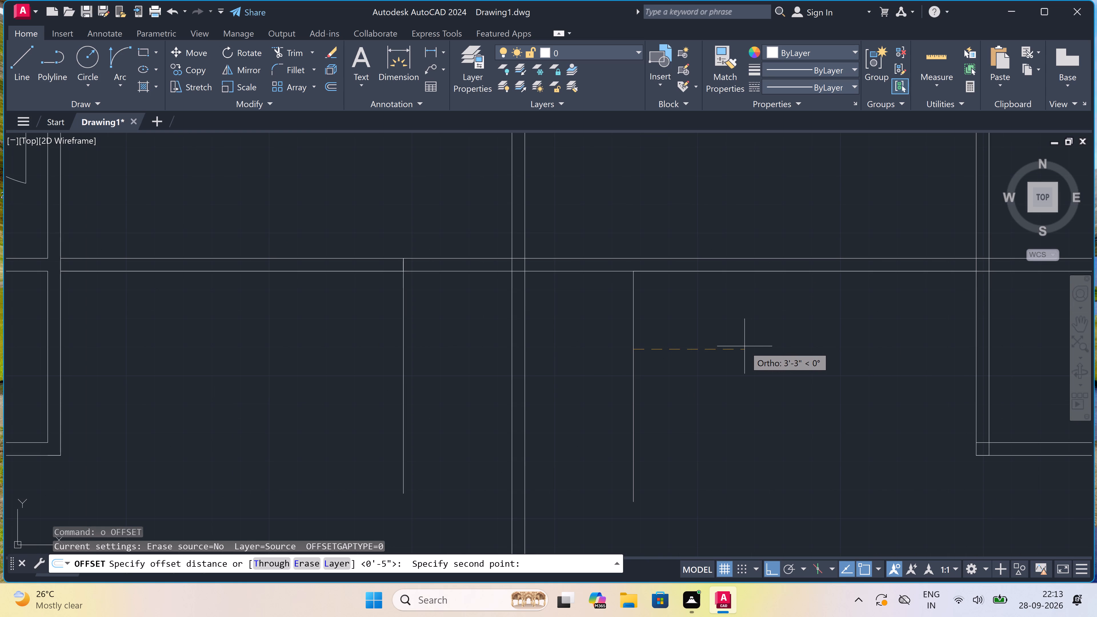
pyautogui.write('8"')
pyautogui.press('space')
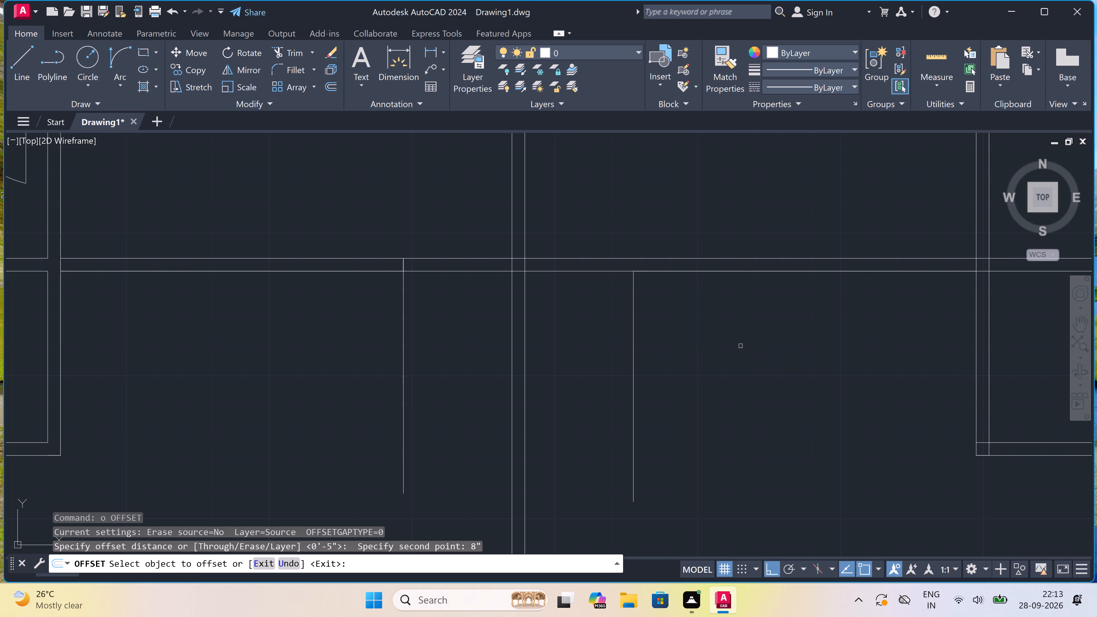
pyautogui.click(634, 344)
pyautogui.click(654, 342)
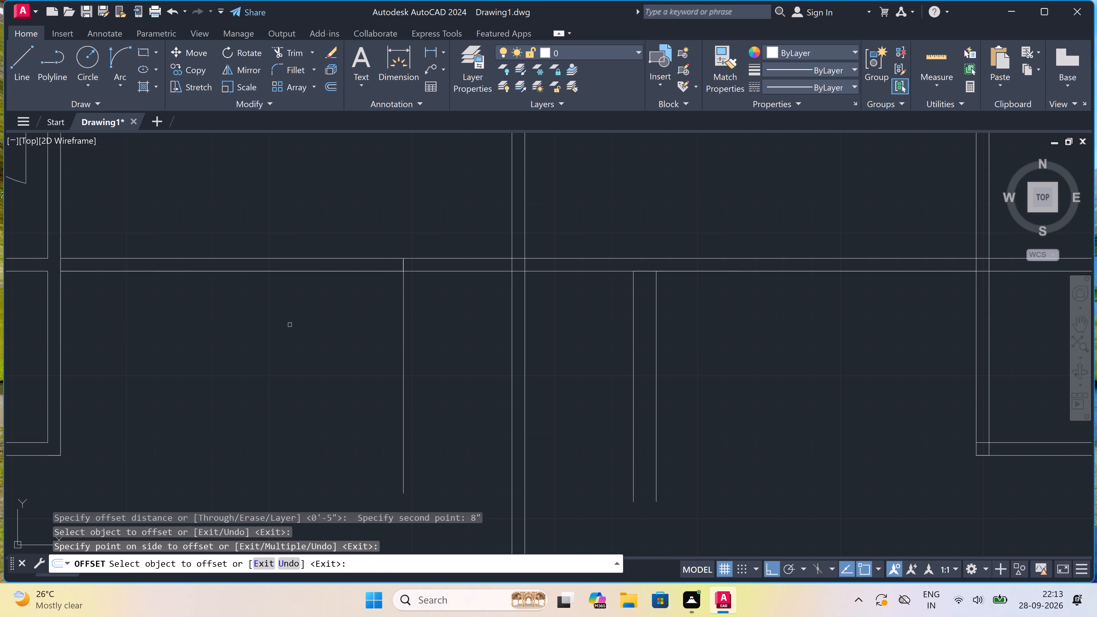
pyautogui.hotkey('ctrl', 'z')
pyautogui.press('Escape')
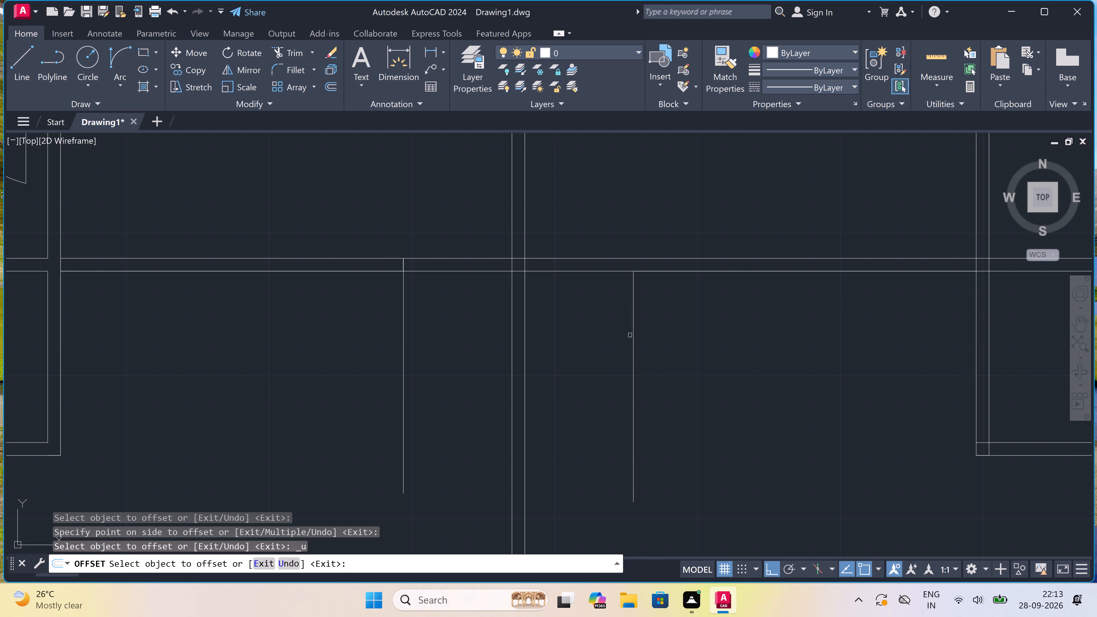
# Offset the new vertical line right of the central wall 4.5" rightward and the one left of it 4.5" leftward.
pyautogui.press('space')
pyautogui.click(630, 332)
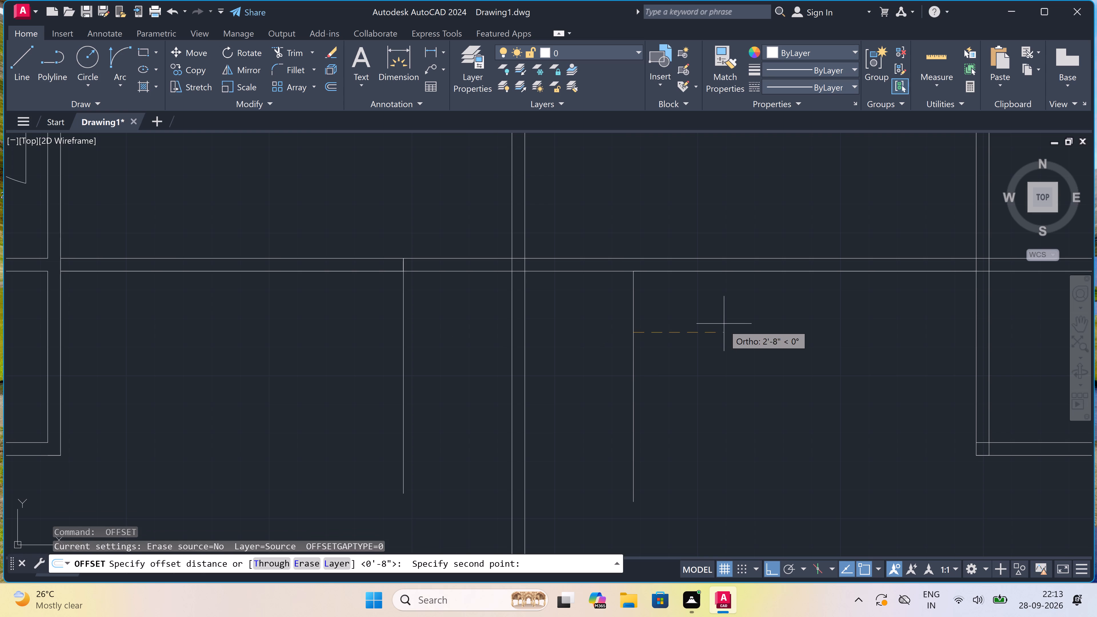
pyautogui.write('4.5"')
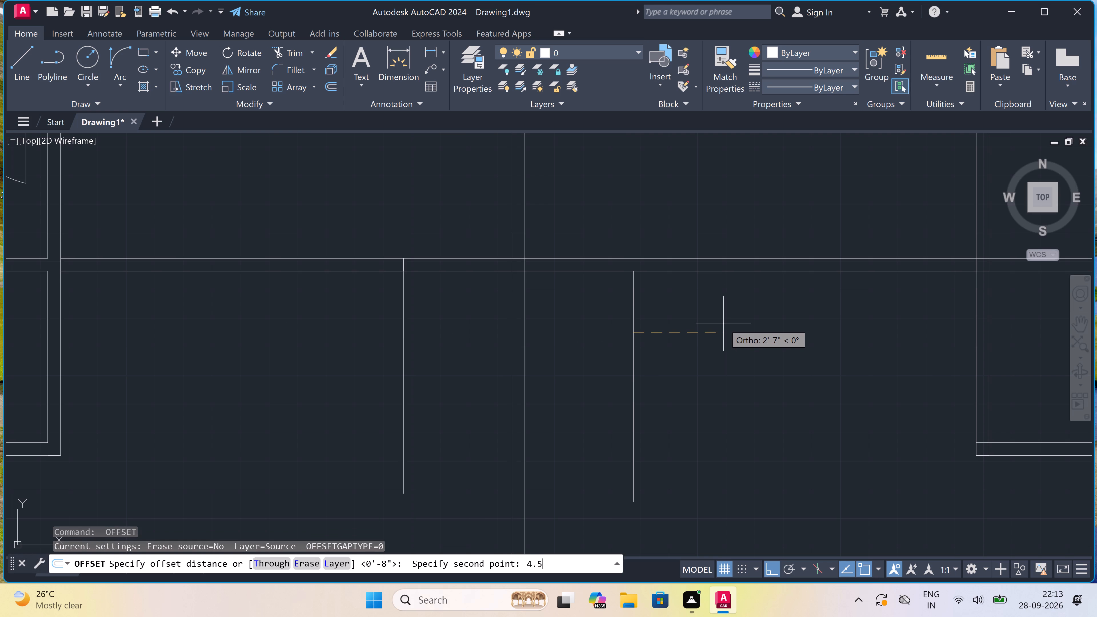
pyautogui.press('space')
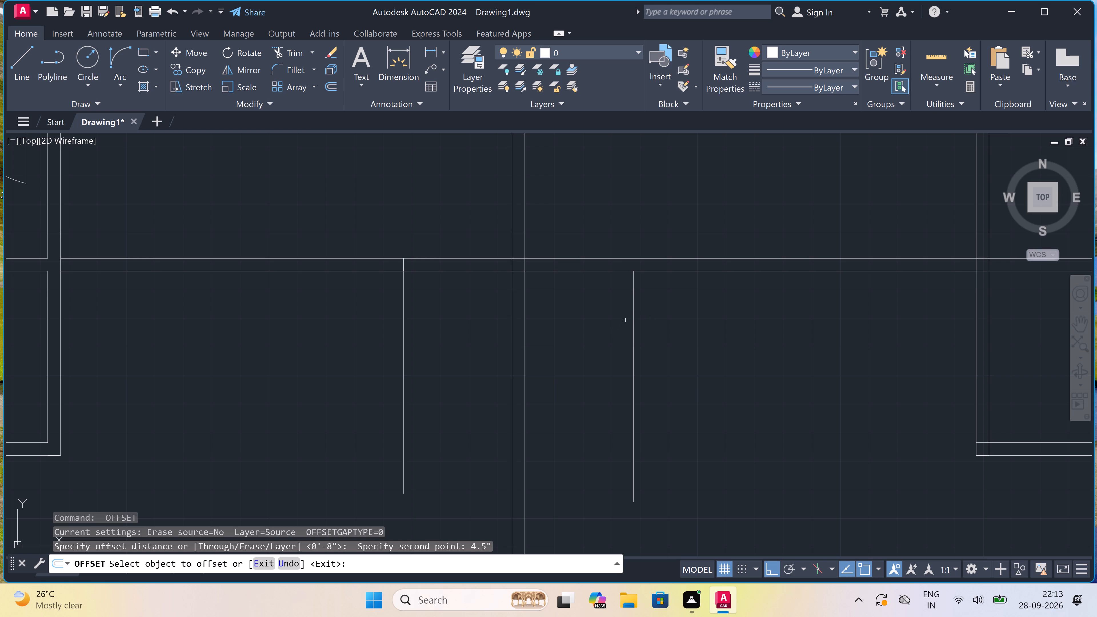
pyautogui.click(633, 309)
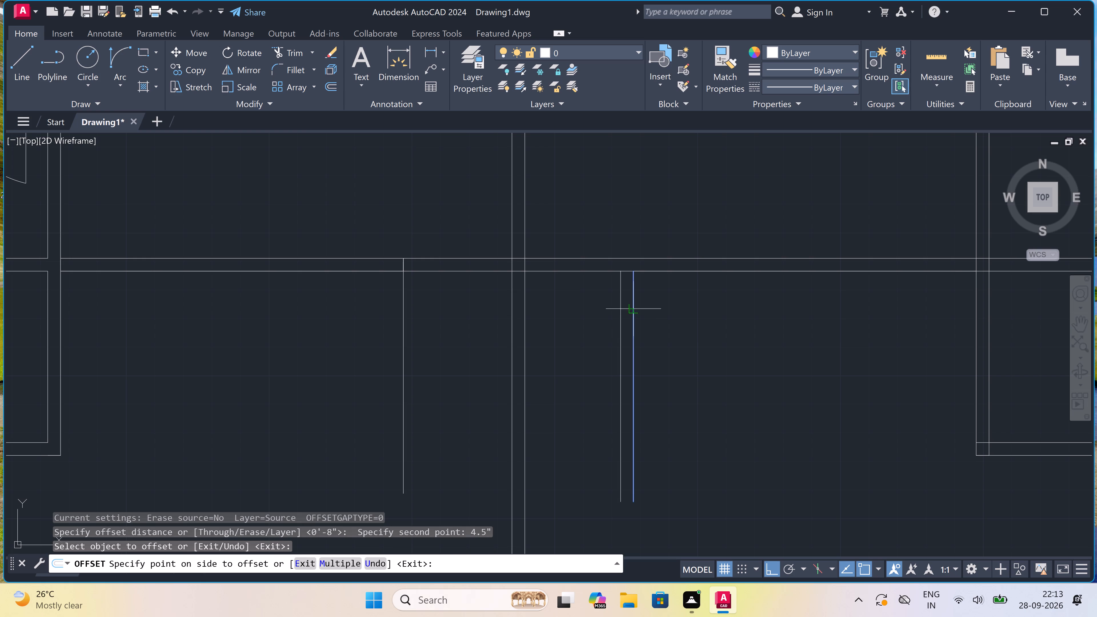
pyautogui.doubleClick(687, 305)
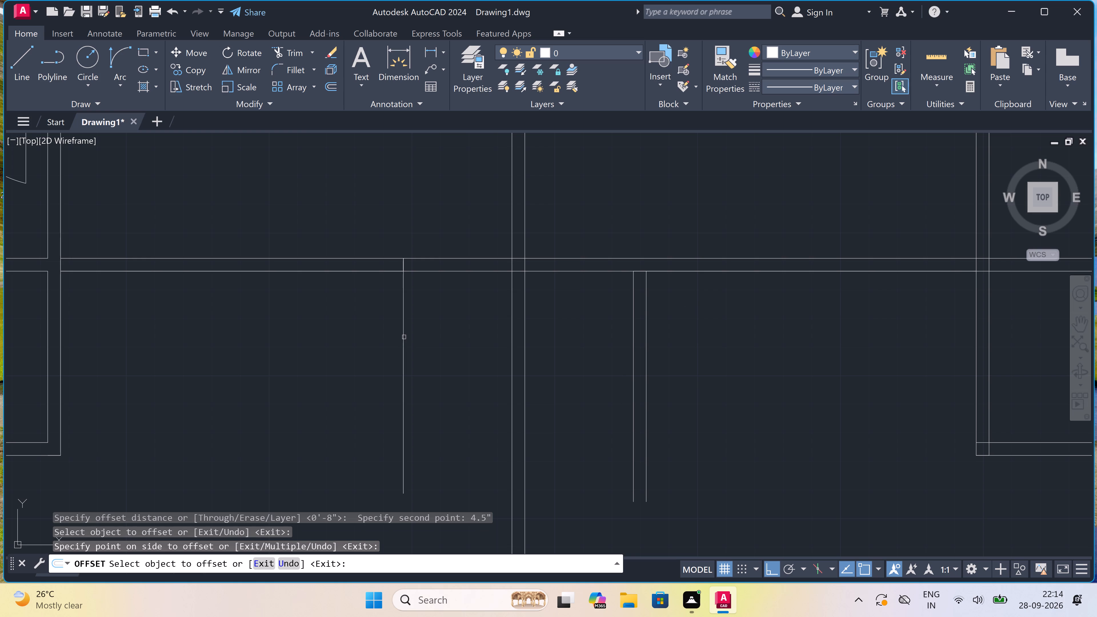
pyautogui.click(403, 336)
pyautogui.doubleClick(372, 330)
pyautogui.press('Escape')
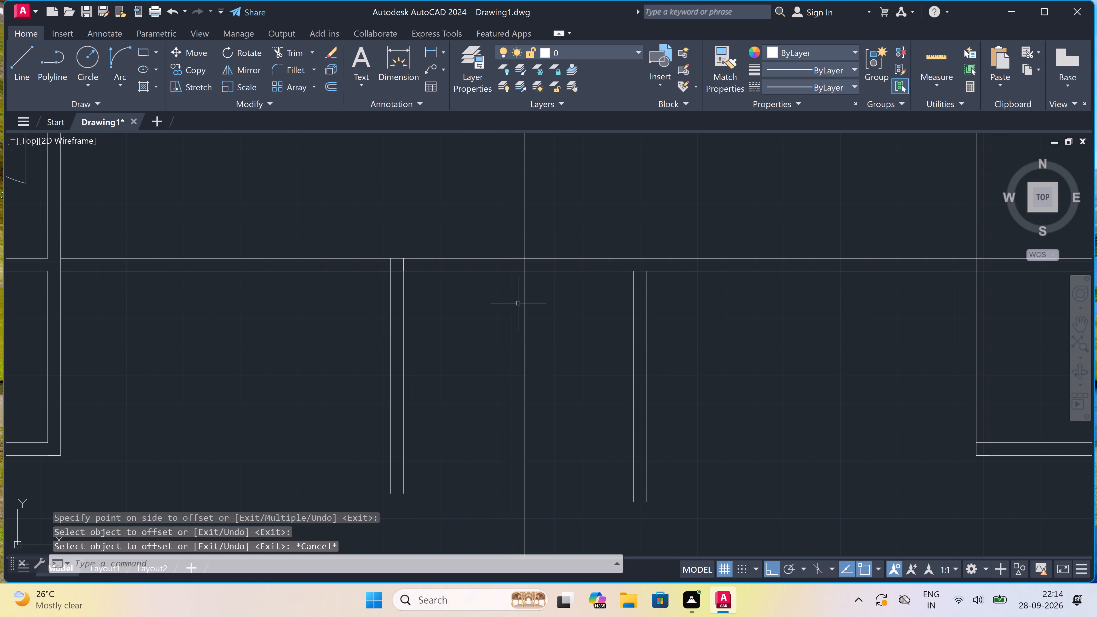
# Extend both new pairs of vertical wall lines beside the central wall down to the lower horizontal wall.
pyautogui.scroll(-3, 495, 326)
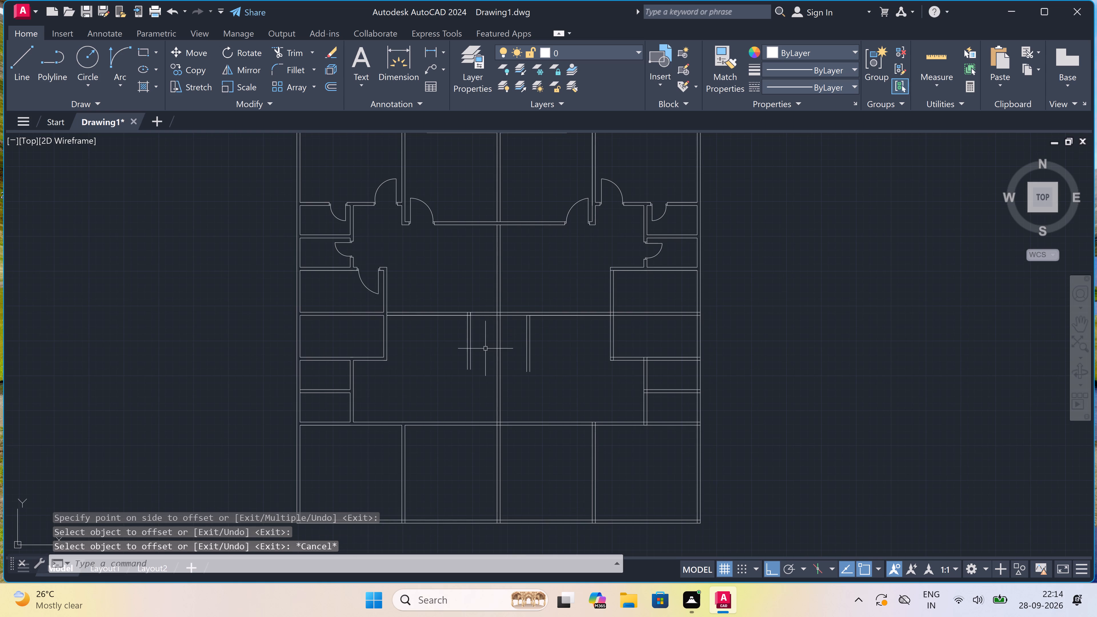
pyautogui.write('ex')
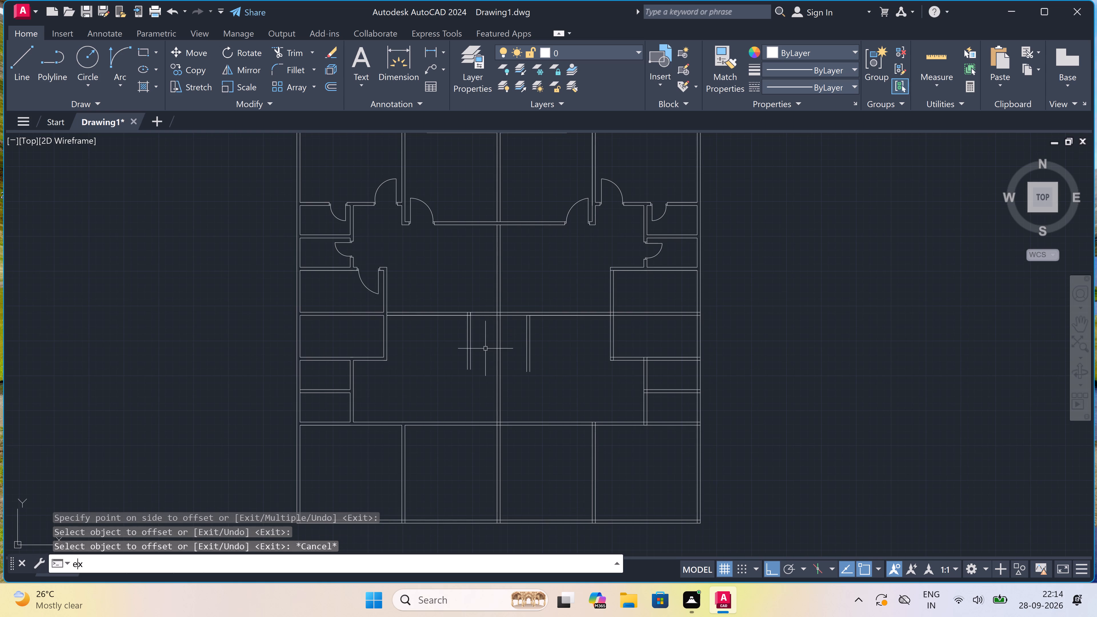
pyautogui.press('space')
pyautogui.click(461, 360)
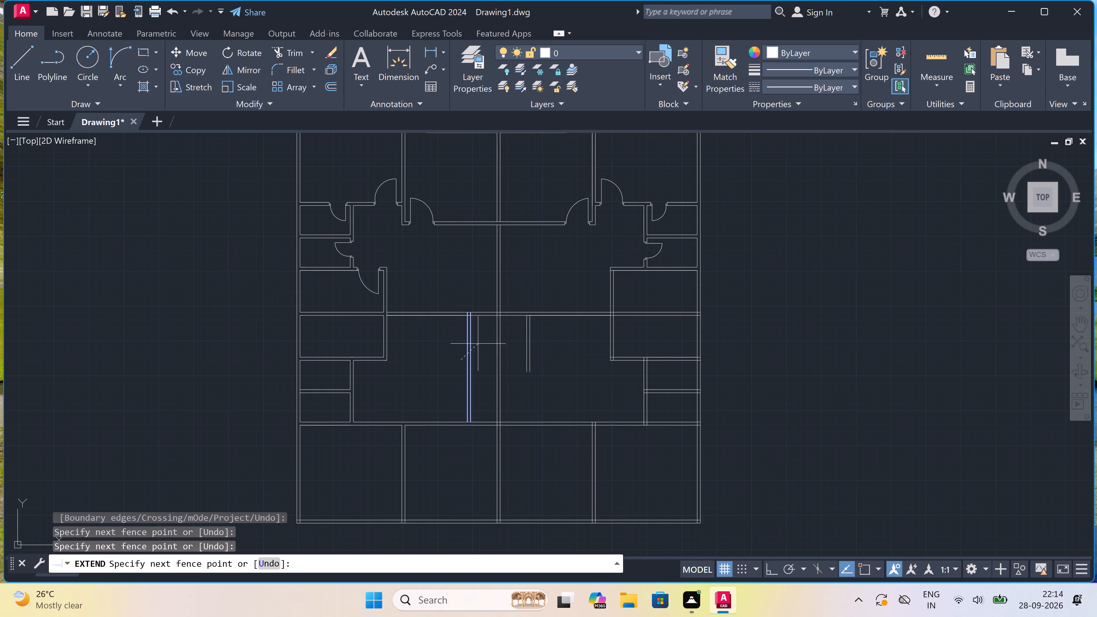
pyautogui.click(480, 341)
pyautogui.click(513, 342)
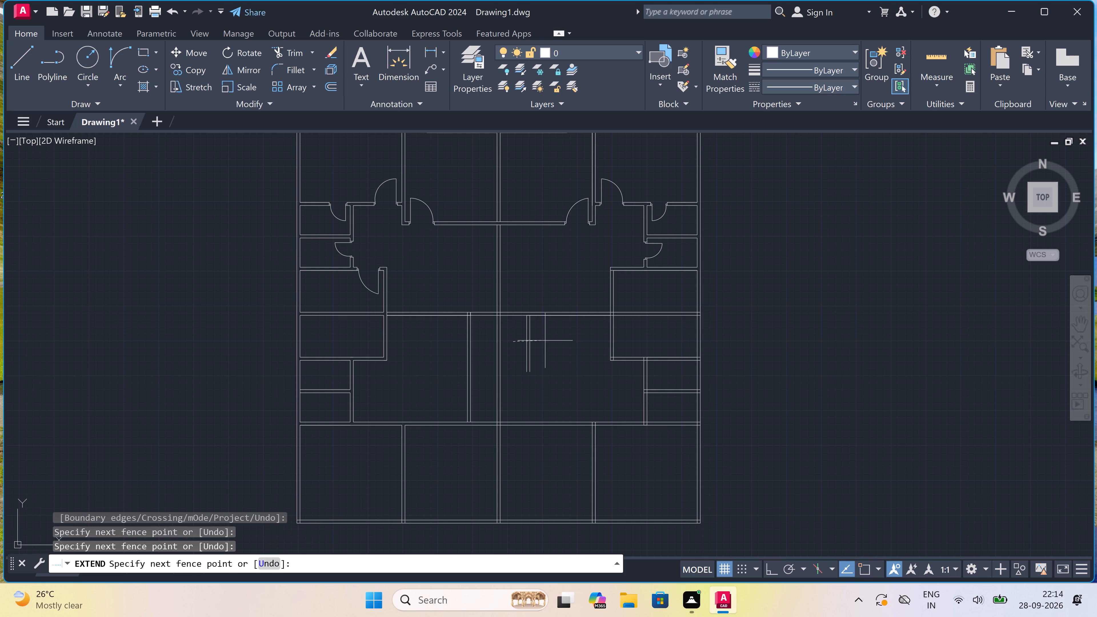
pyautogui.click(553, 339)
pyautogui.click(543, 342)
pyautogui.click(520, 355)
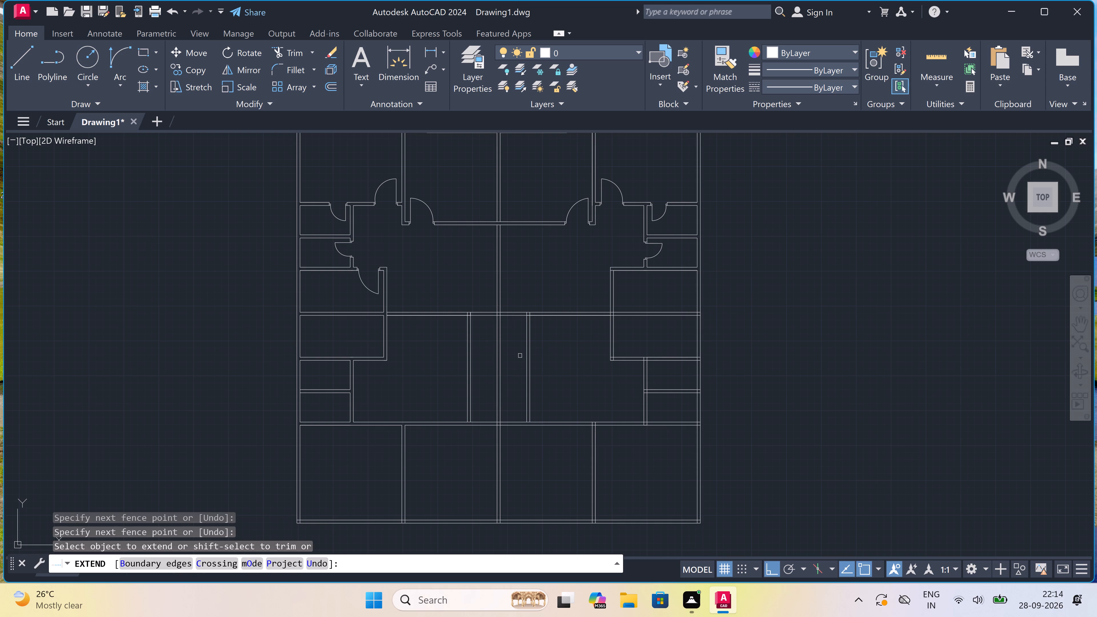
# Extend both pairs of vertical wall lines across the lower horizontal wall and down to the bottom outer wall.
pyautogui.click(541, 366)
pyautogui.tripleClick(523, 387)
pyautogui.click(546, 385)
pyautogui.doubleClick(429, 380)
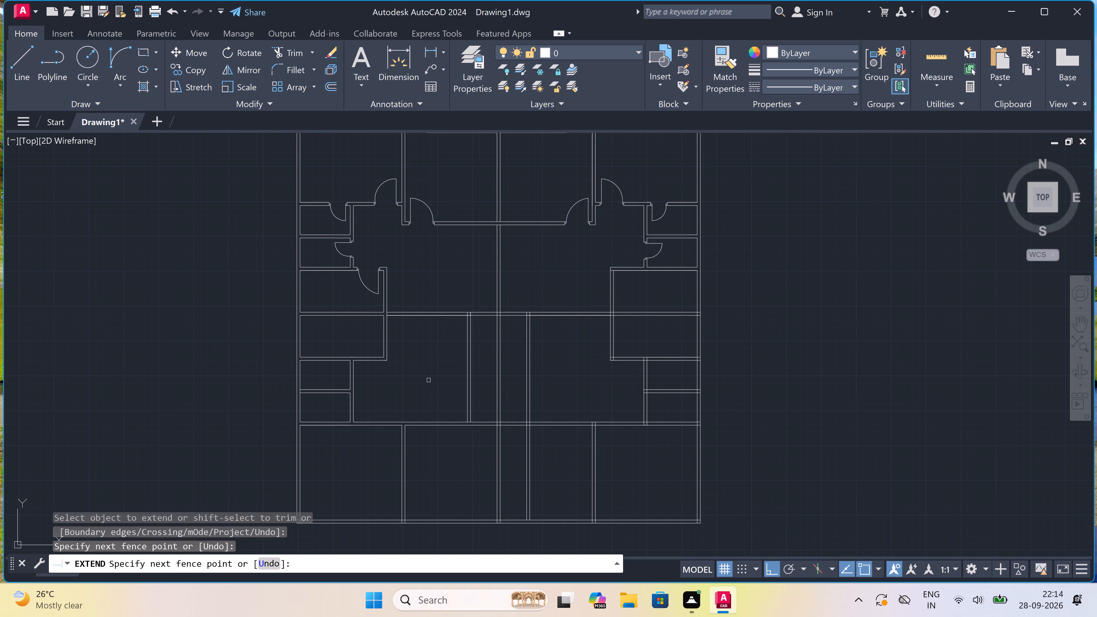
pyautogui.click(481, 402)
pyautogui.click(481, 398)
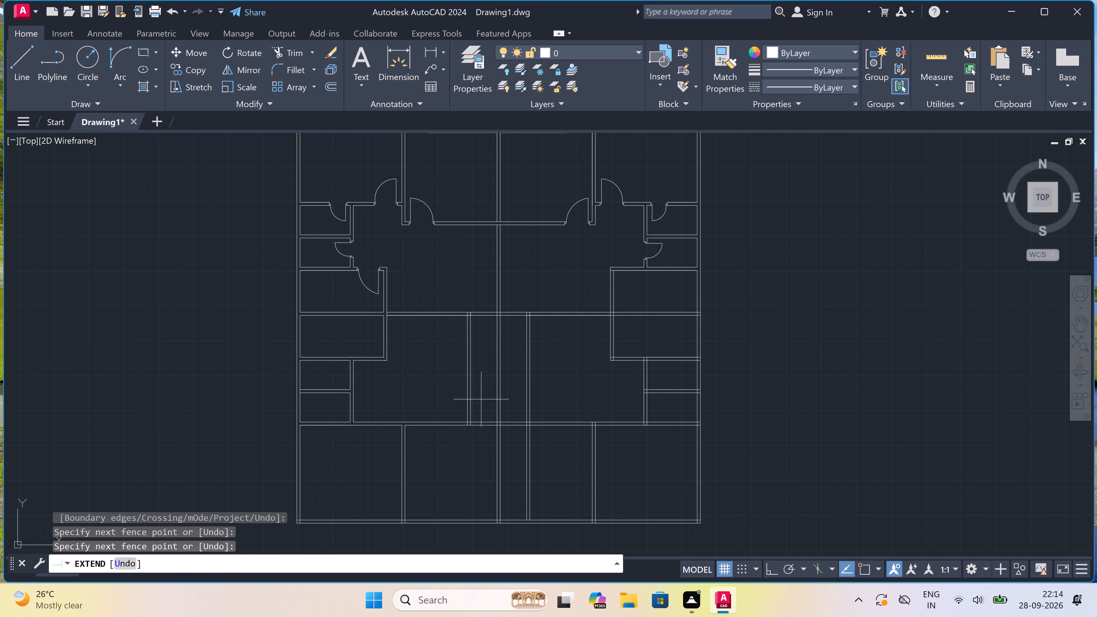
pyautogui.click(450, 414)
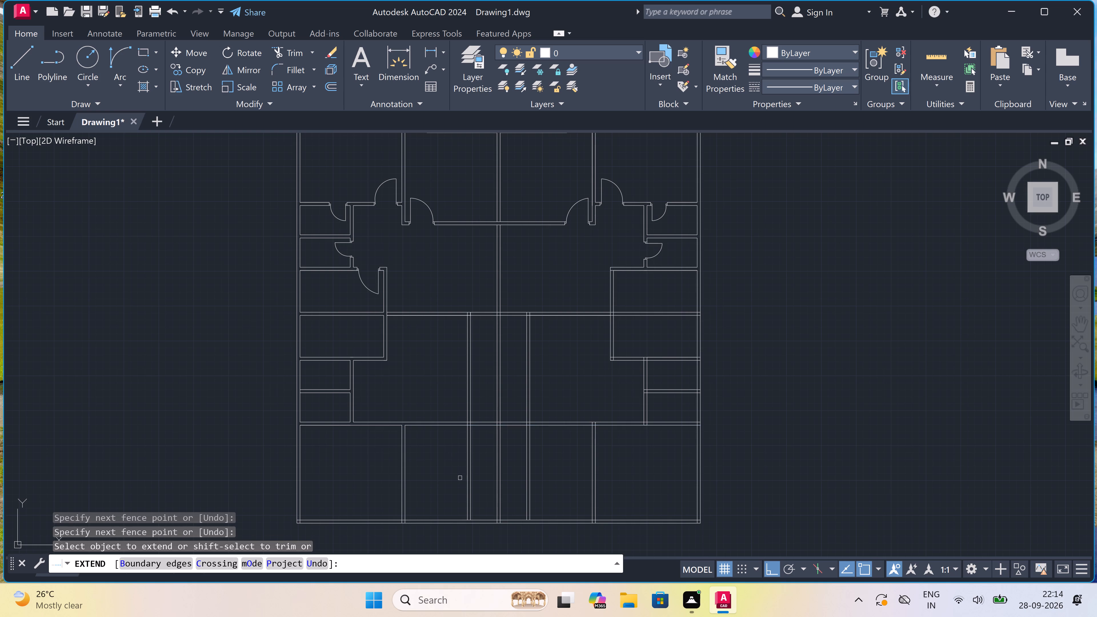
pyautogui.moveTo(457, 496); pyautogui.dragTo(457, 493)
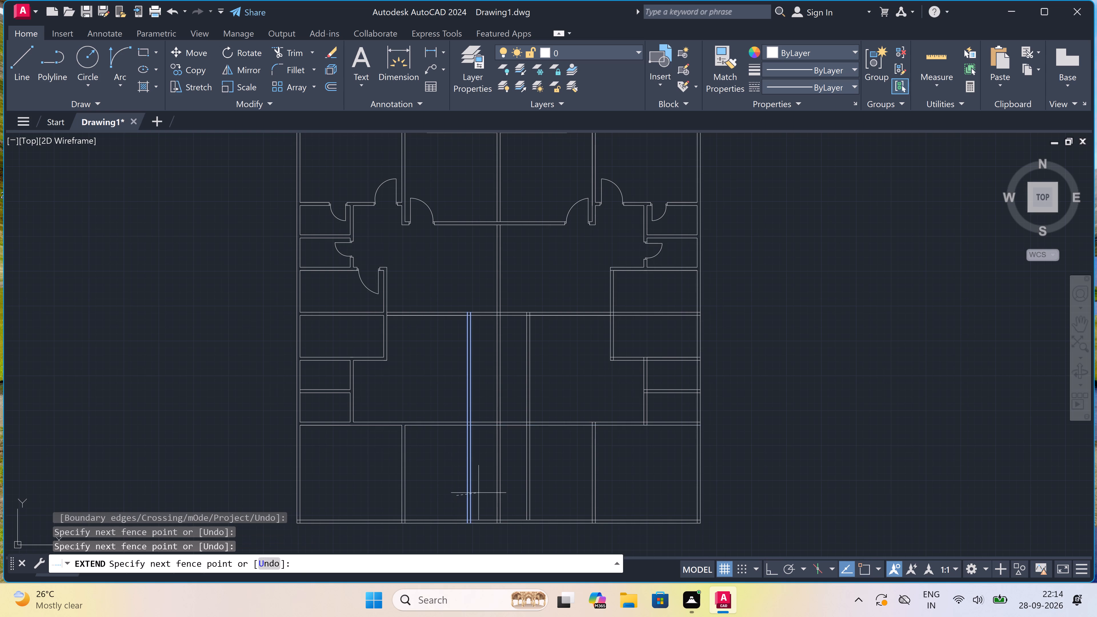
pyautogui.click(496, 493)
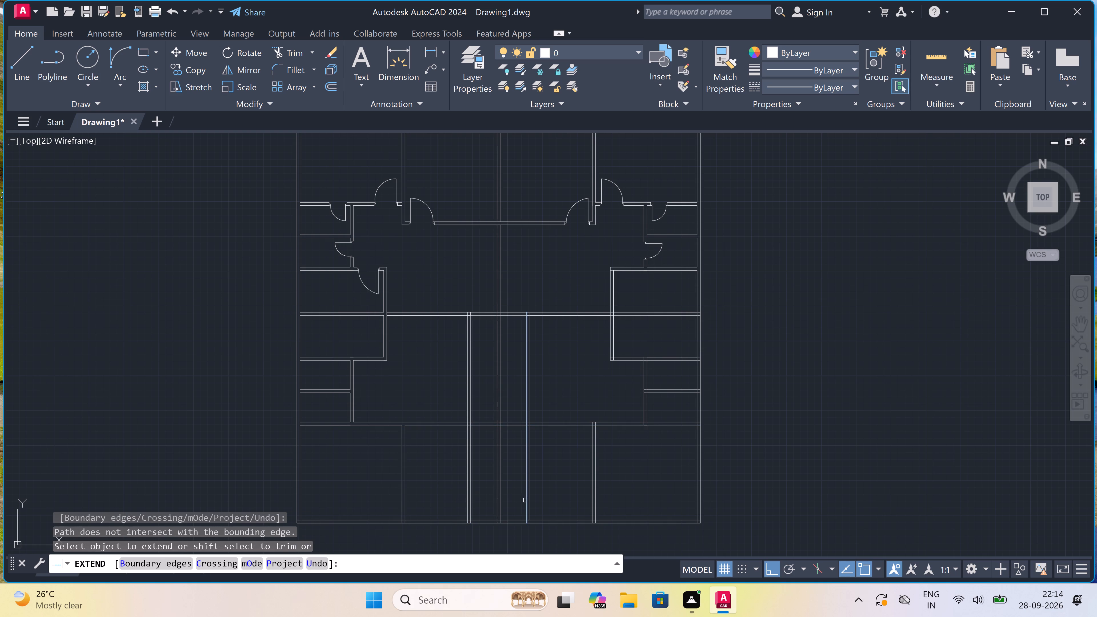
pyautogui.moveTo(507, 507); pyautogui.dragTo(512, 507)
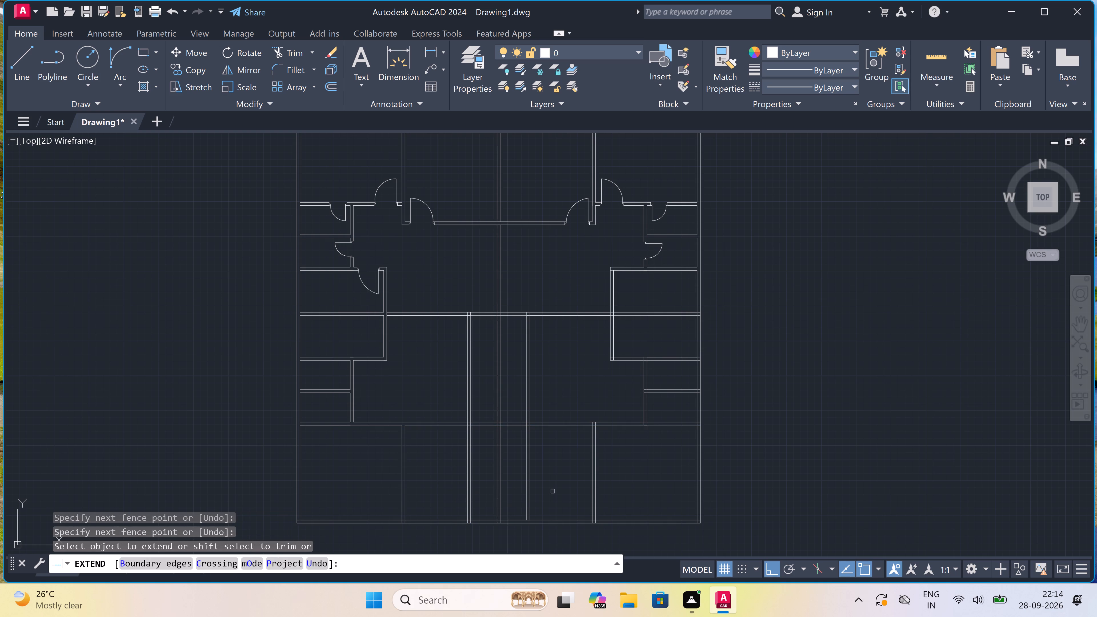
pyautogui.click(552, 491)
pyautogui.doubleClick(500, 506)
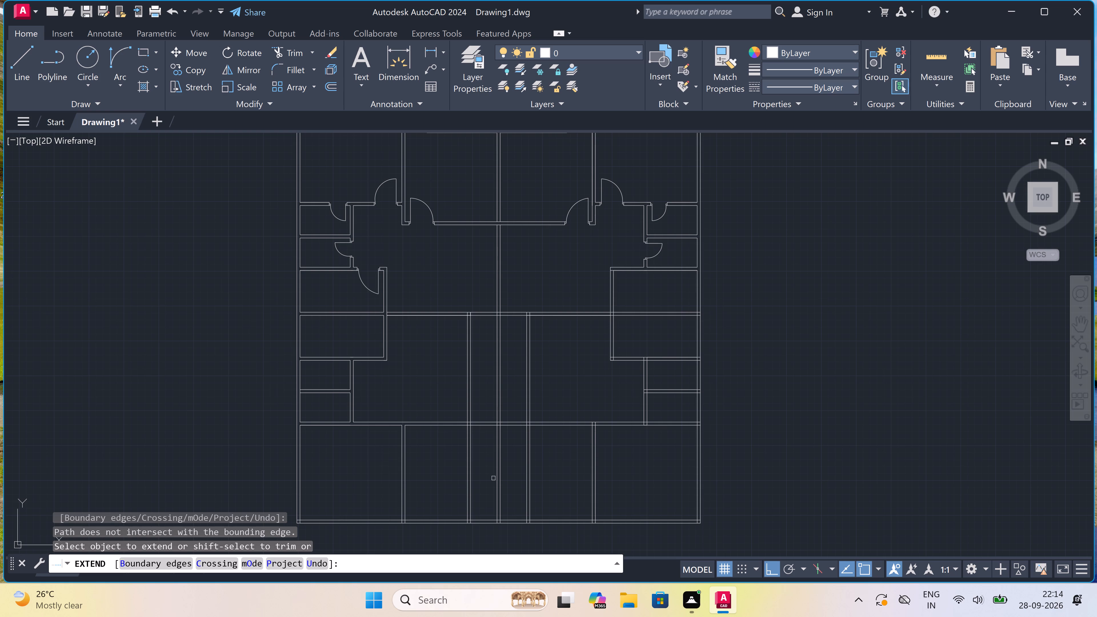
pyautogui.press('Escape')
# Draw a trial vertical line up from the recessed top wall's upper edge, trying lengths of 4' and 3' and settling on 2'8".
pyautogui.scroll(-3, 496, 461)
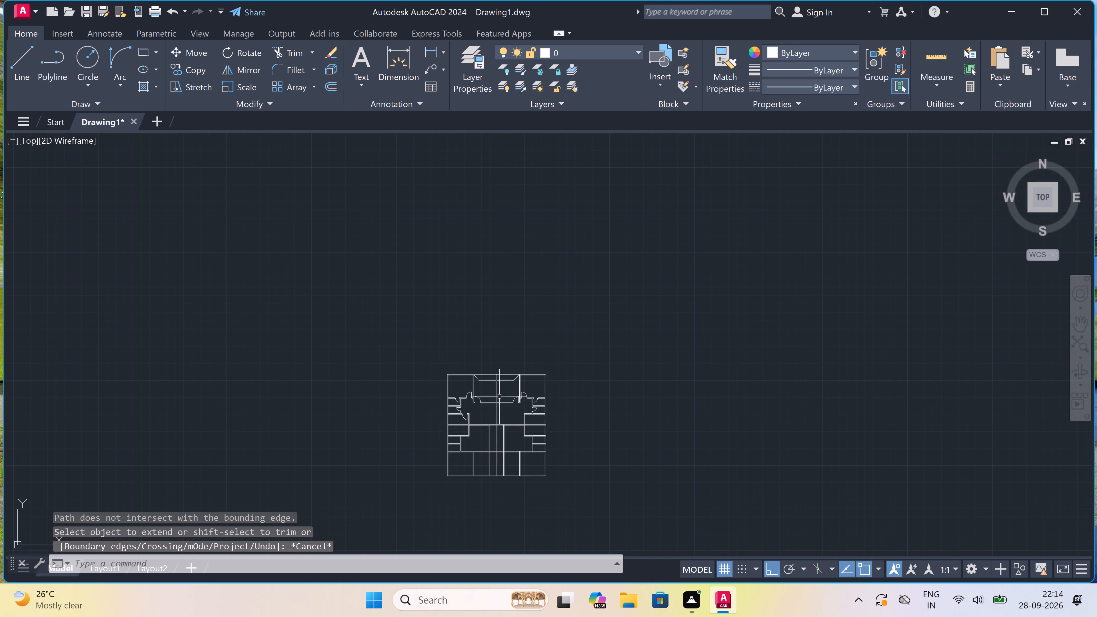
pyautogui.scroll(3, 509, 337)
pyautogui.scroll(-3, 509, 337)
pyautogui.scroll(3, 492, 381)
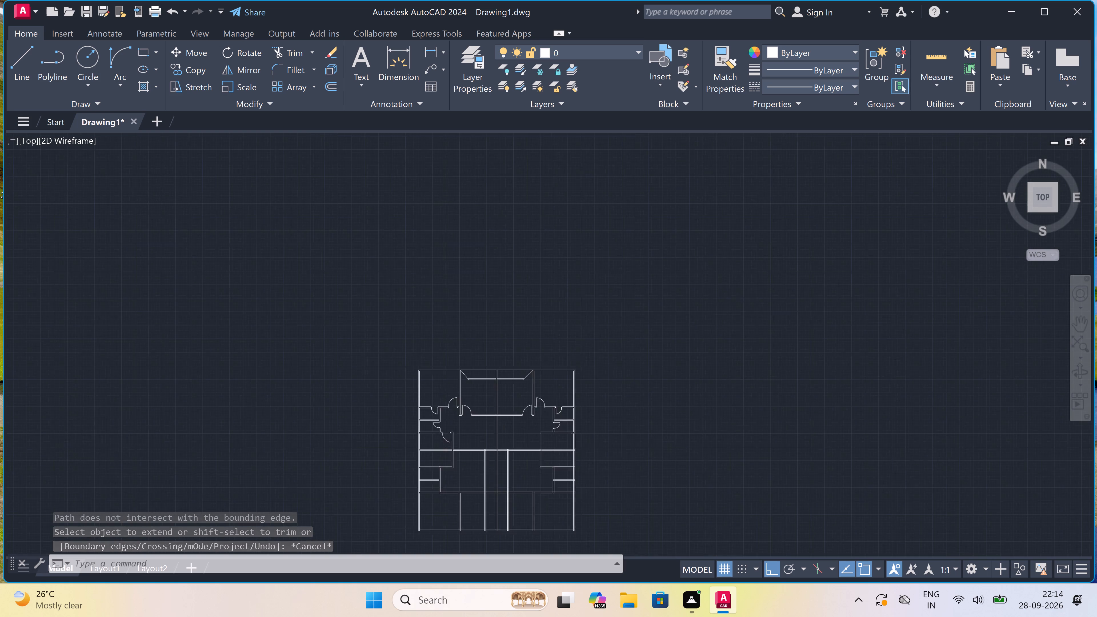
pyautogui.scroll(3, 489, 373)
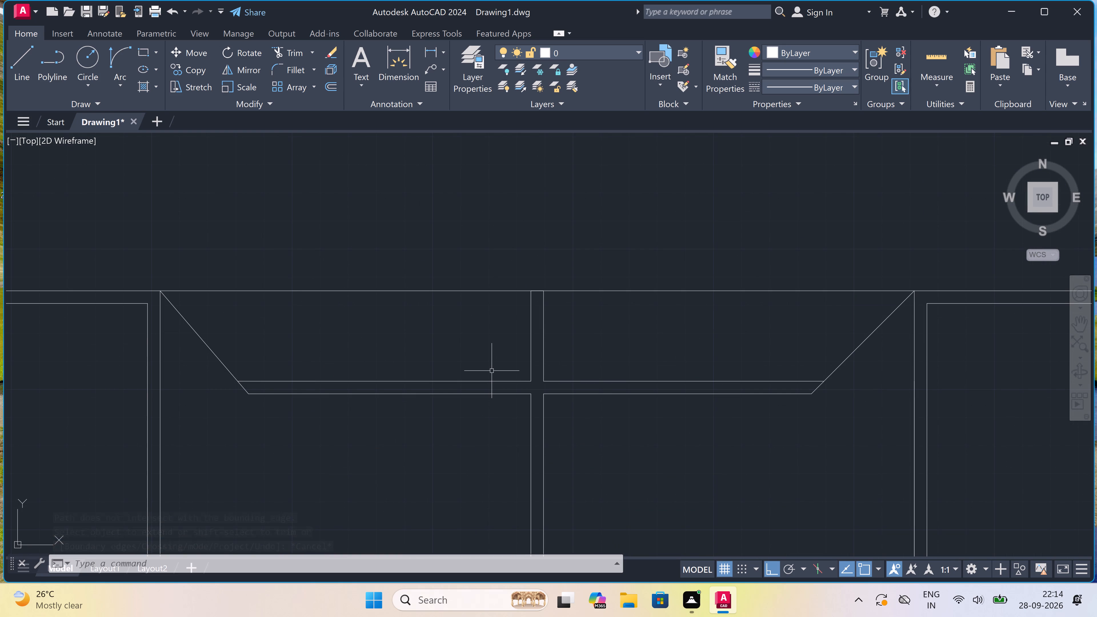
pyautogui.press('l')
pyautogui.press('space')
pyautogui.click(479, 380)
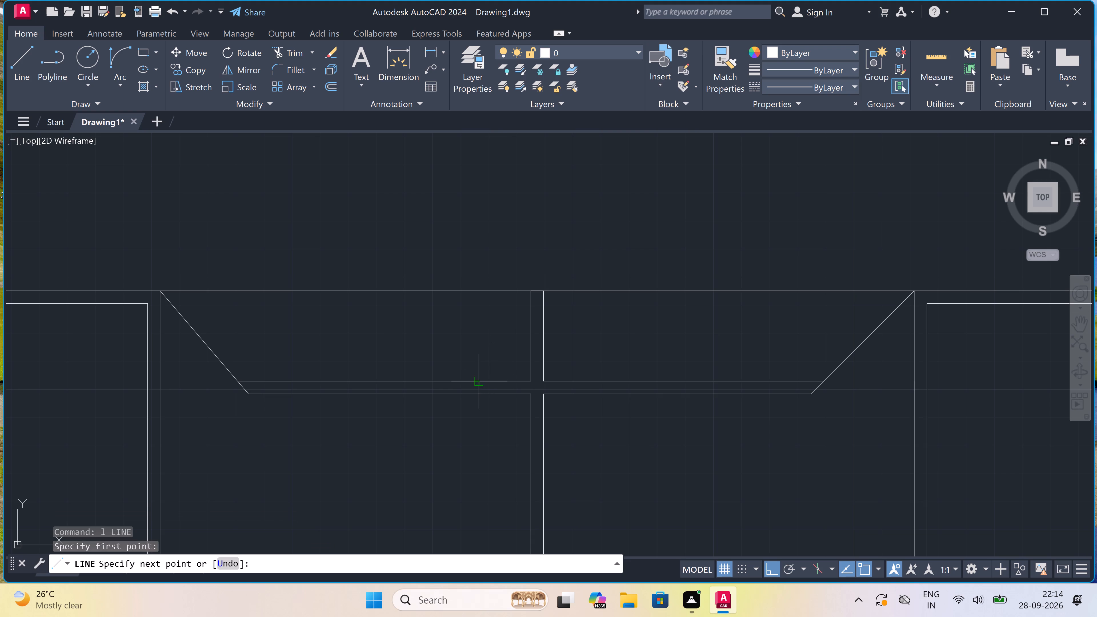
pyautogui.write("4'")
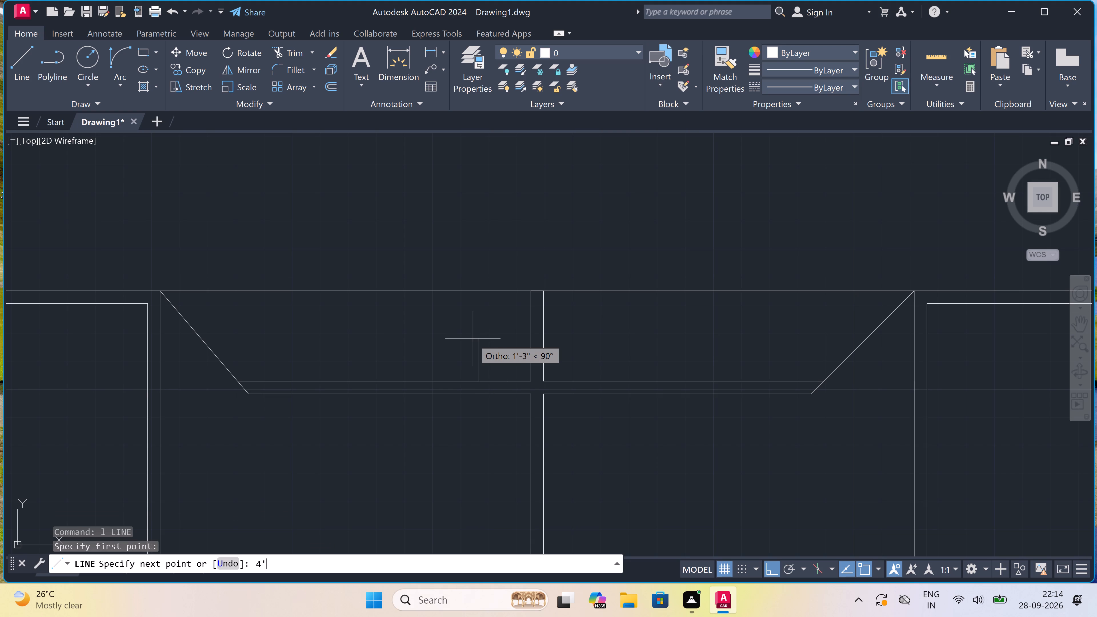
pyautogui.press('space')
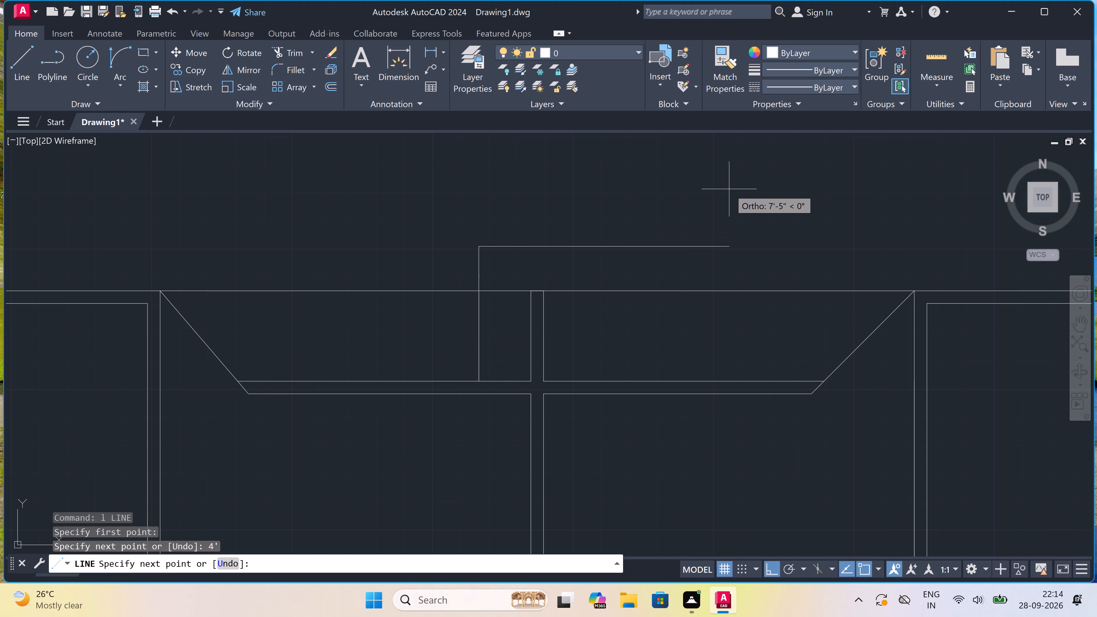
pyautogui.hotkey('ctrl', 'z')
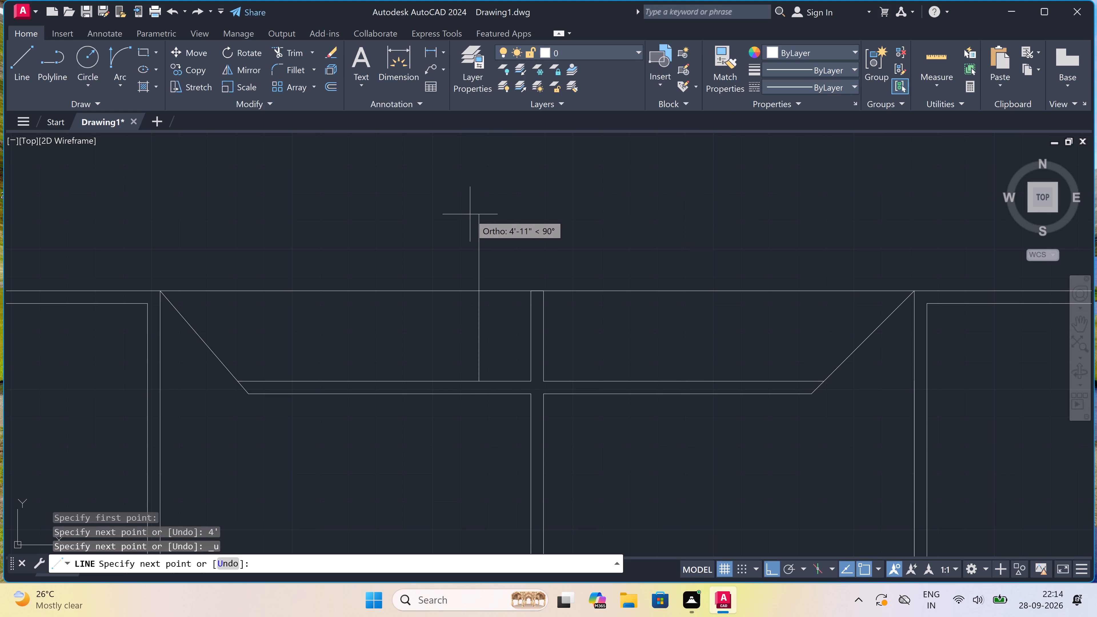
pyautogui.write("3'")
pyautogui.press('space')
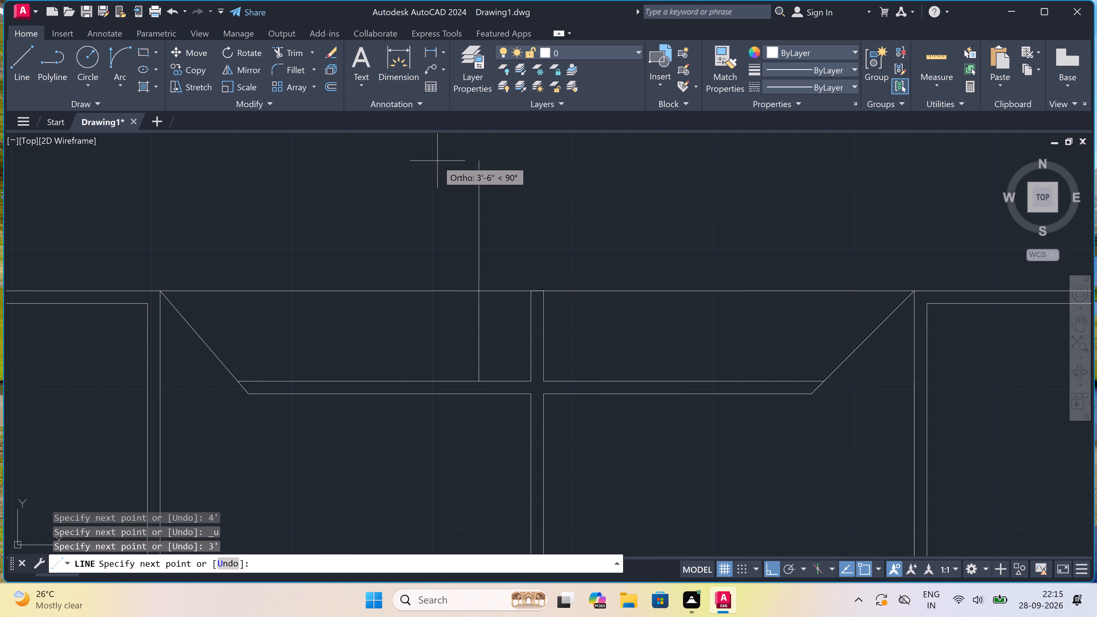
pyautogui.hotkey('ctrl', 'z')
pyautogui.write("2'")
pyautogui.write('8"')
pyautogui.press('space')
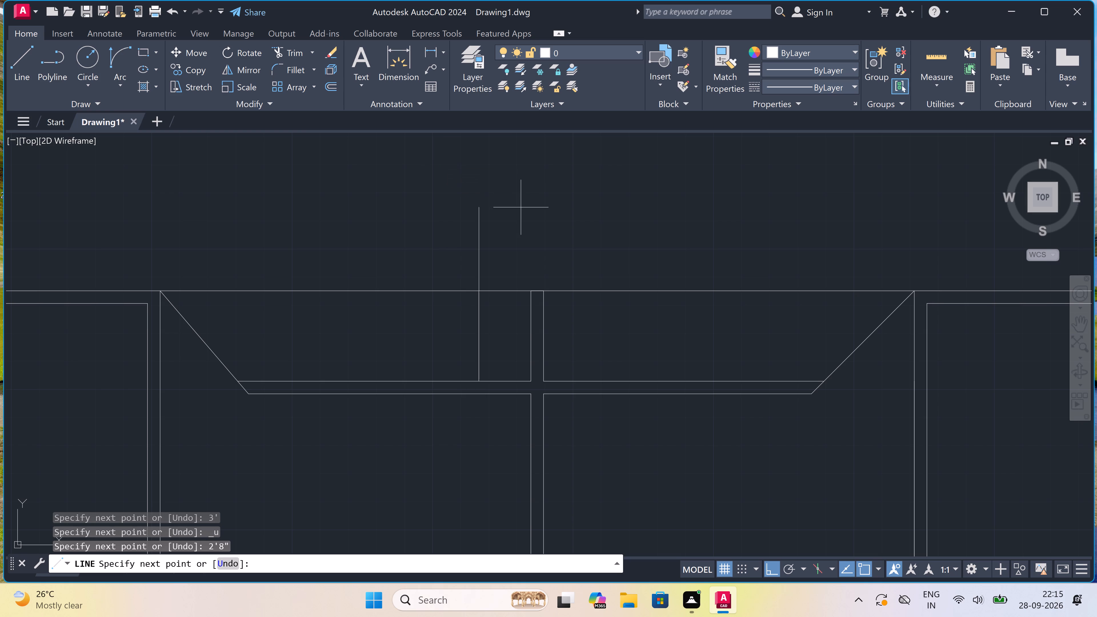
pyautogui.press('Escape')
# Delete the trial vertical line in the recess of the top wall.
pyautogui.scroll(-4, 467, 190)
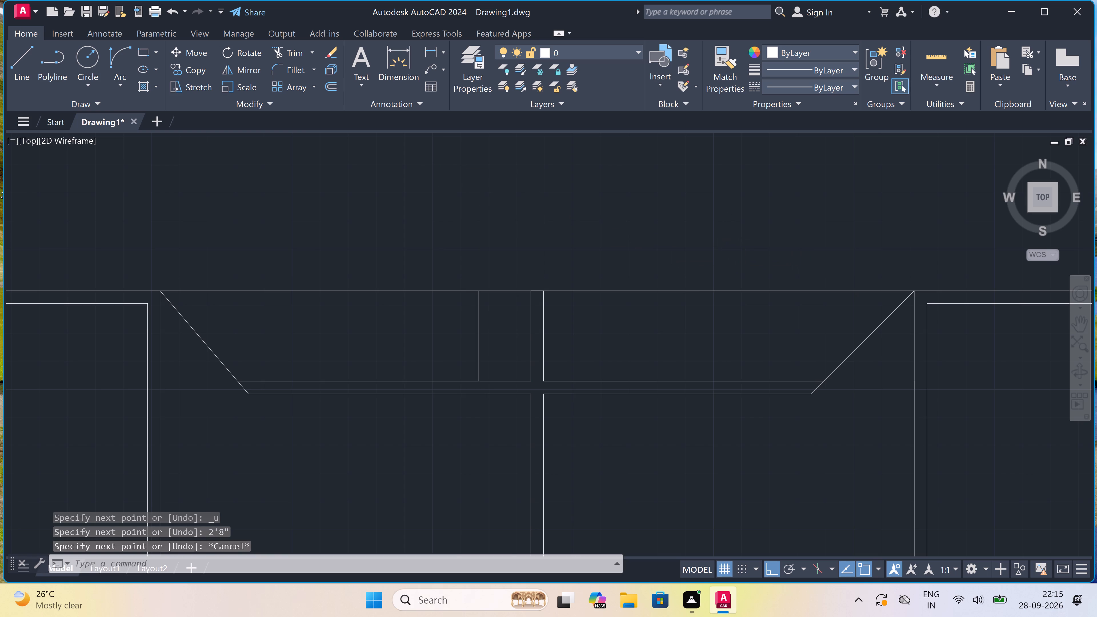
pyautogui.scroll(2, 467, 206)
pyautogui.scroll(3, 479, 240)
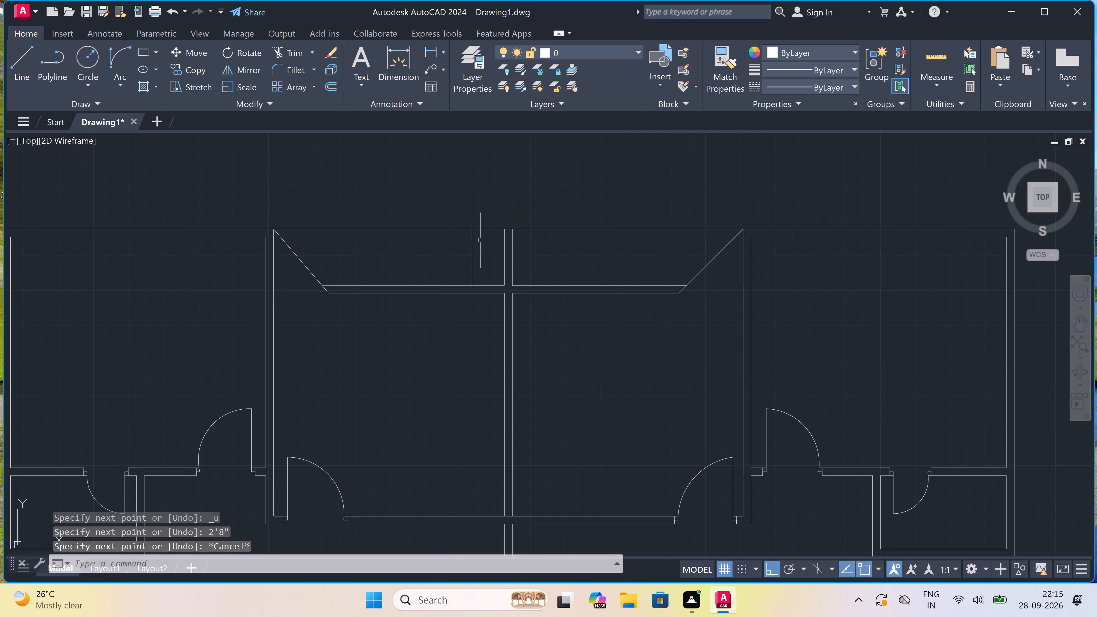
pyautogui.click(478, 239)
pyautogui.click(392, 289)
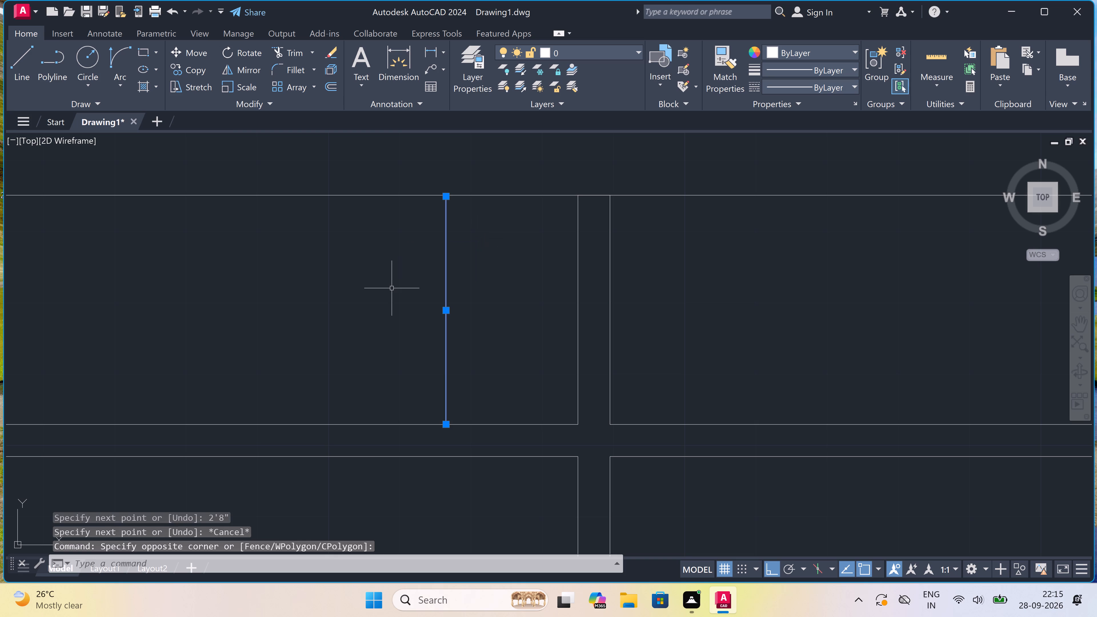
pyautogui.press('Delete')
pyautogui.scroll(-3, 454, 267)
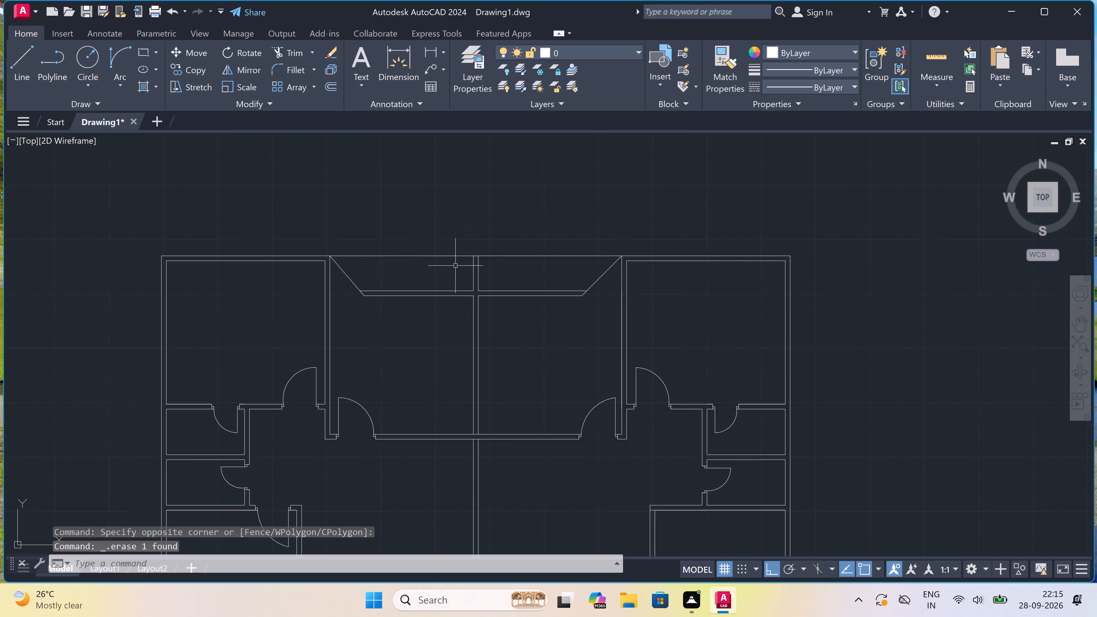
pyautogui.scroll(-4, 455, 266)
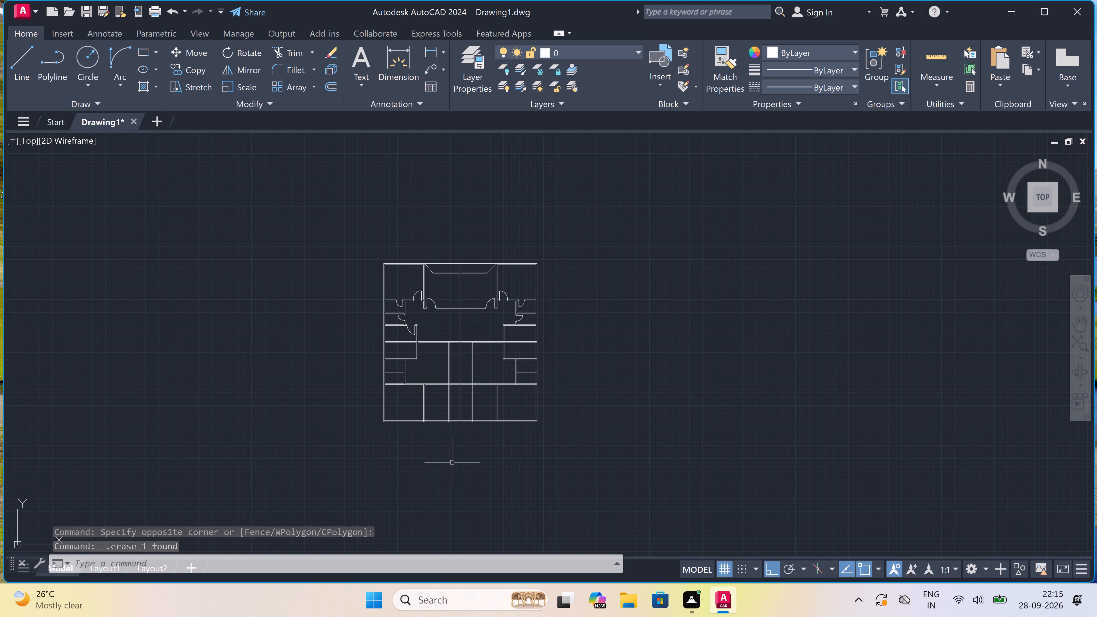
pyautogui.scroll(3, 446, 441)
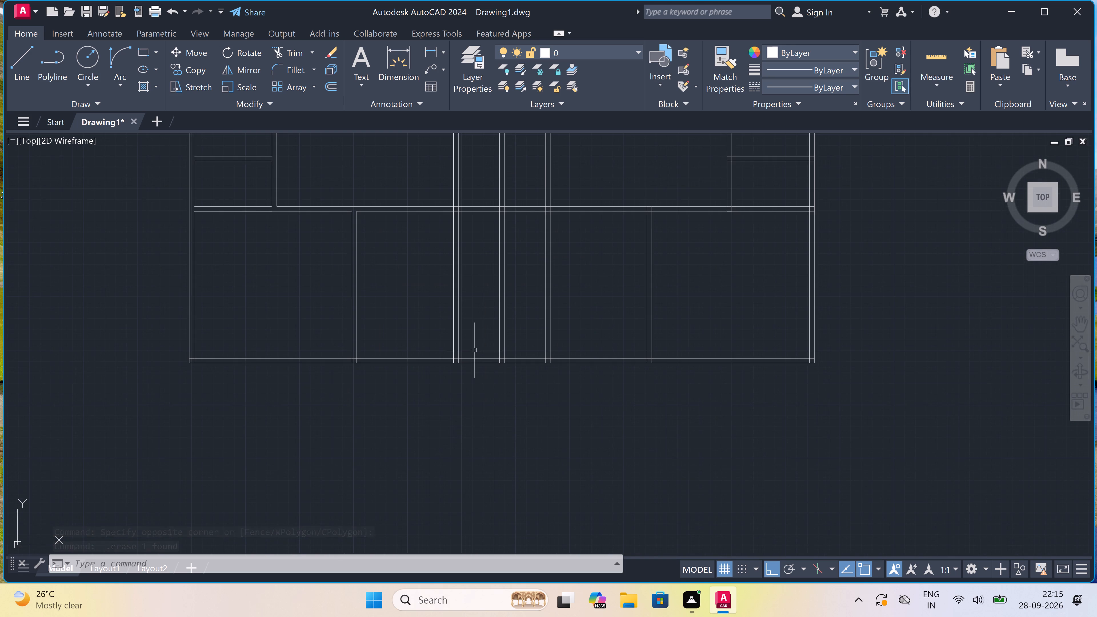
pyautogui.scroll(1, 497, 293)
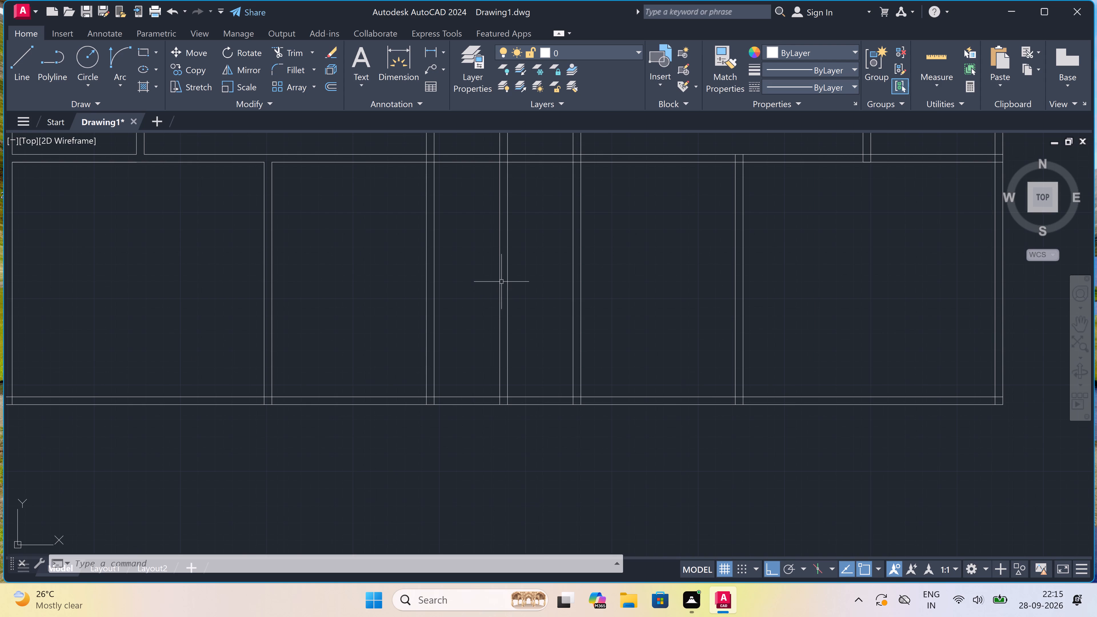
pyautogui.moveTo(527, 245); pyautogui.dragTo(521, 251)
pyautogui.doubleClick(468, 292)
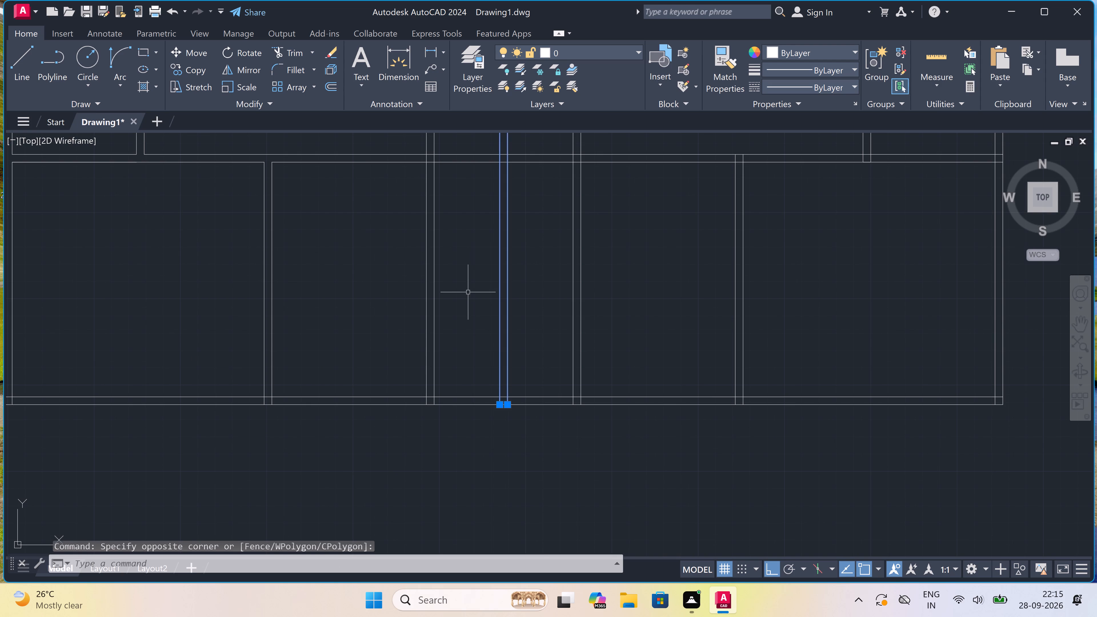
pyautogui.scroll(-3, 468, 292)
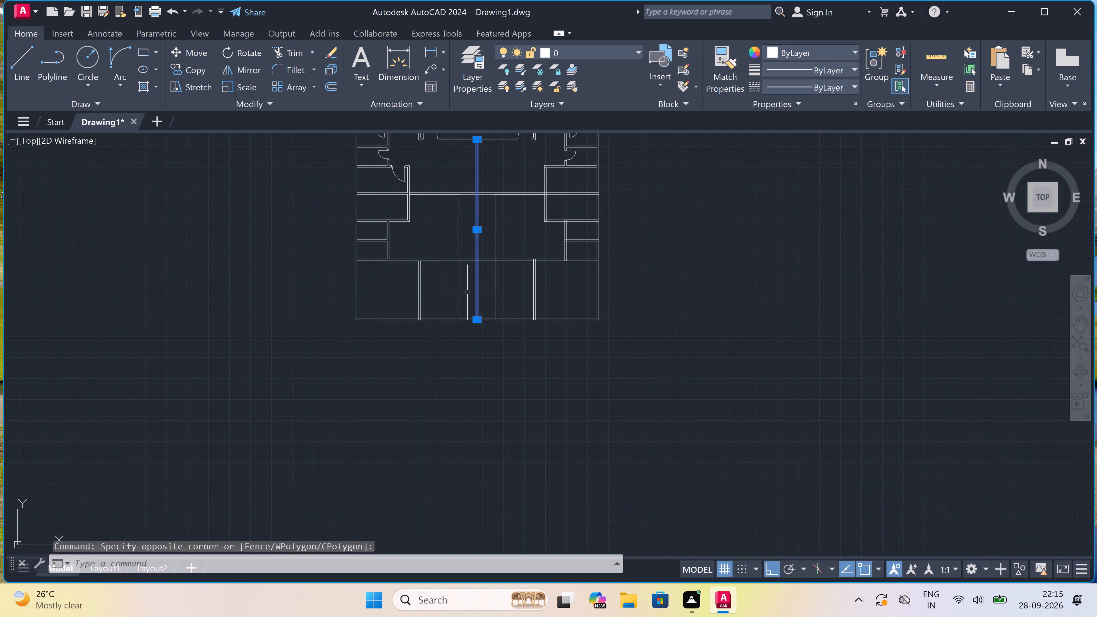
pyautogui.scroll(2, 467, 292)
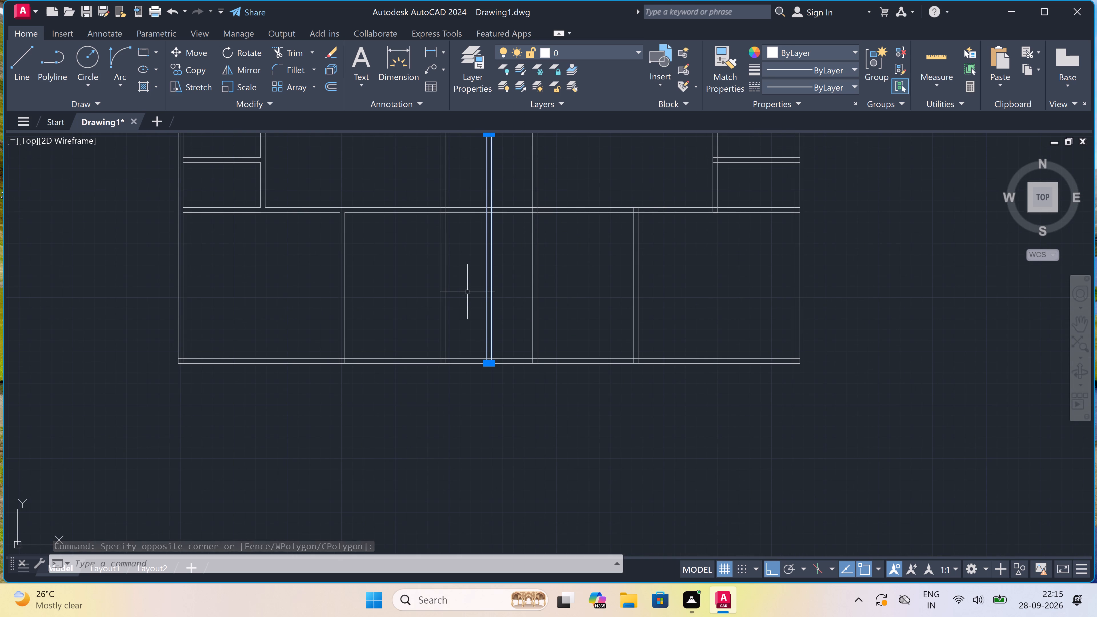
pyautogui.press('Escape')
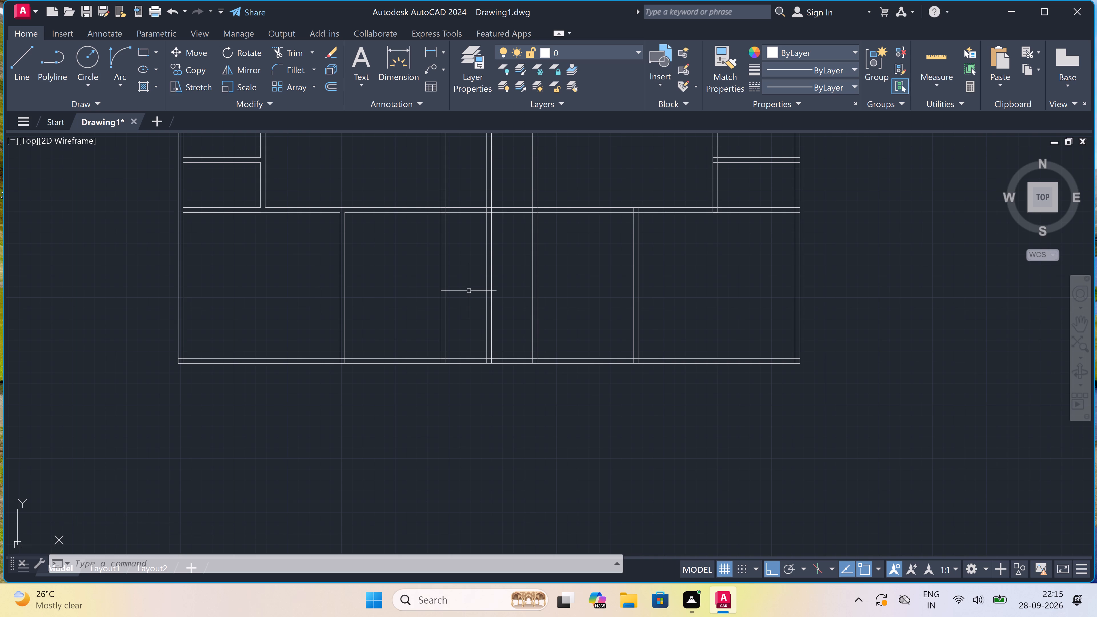
# Draw a 4.5" horizontal wall 2'8" above the bottom wall's inner line, spanning between the two bedroom-side partitions flanking the central walls.
pyautogui.press('l')
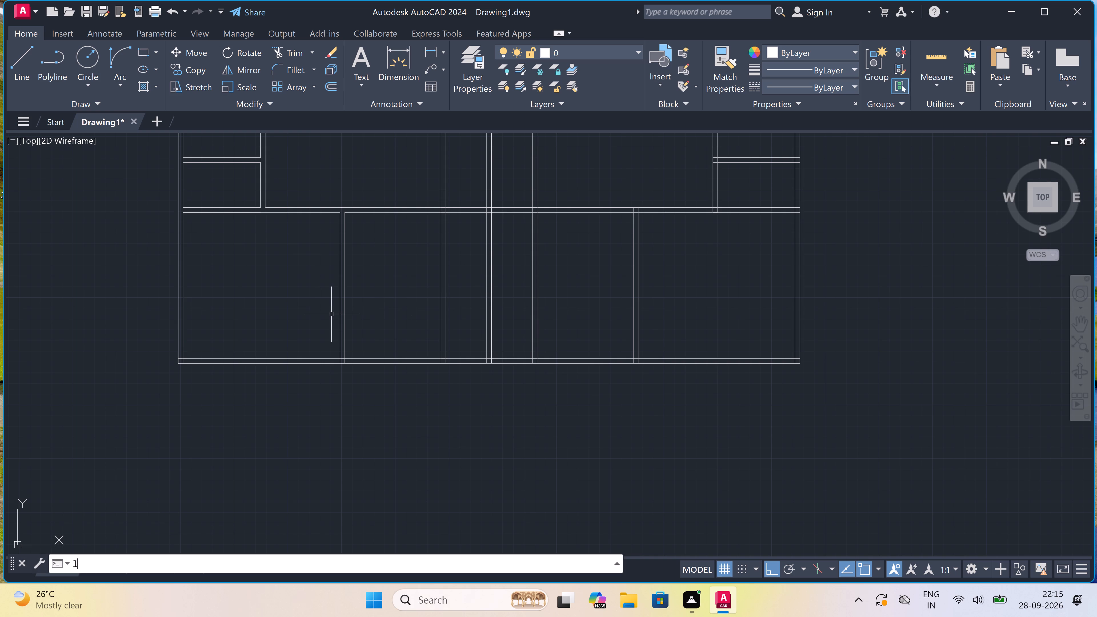
pyautogui.press('space')
pyautogui.scroll(1, 348, 341)
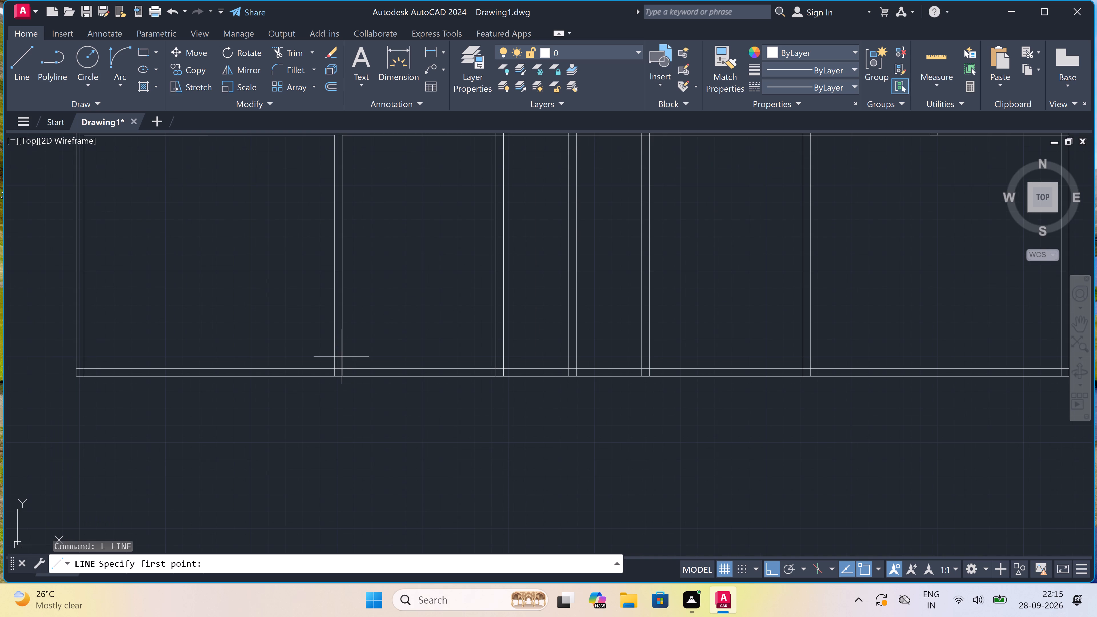
pyautogui.click(345, 372)
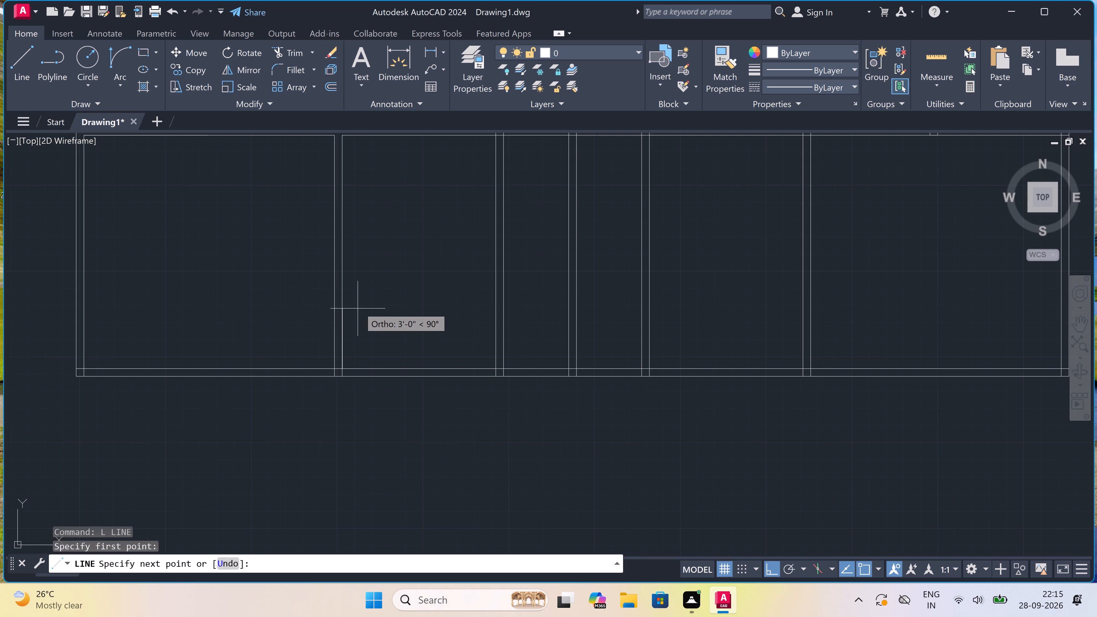
pyautogui.write('2\'8"')
pyautogui.press('space')
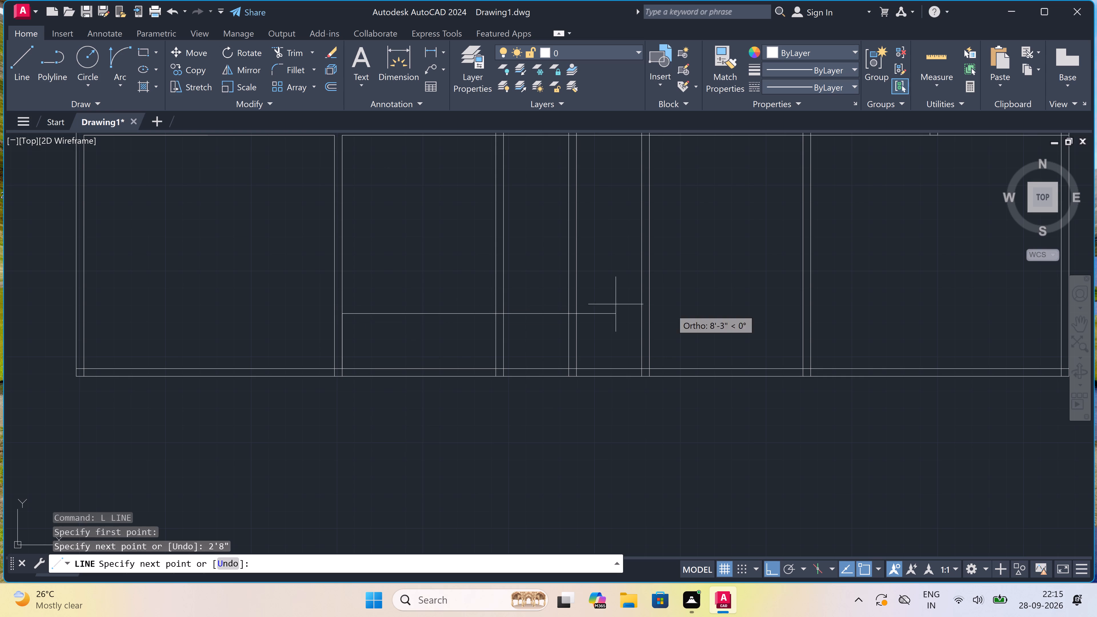
pyautogui.click(800, 317)
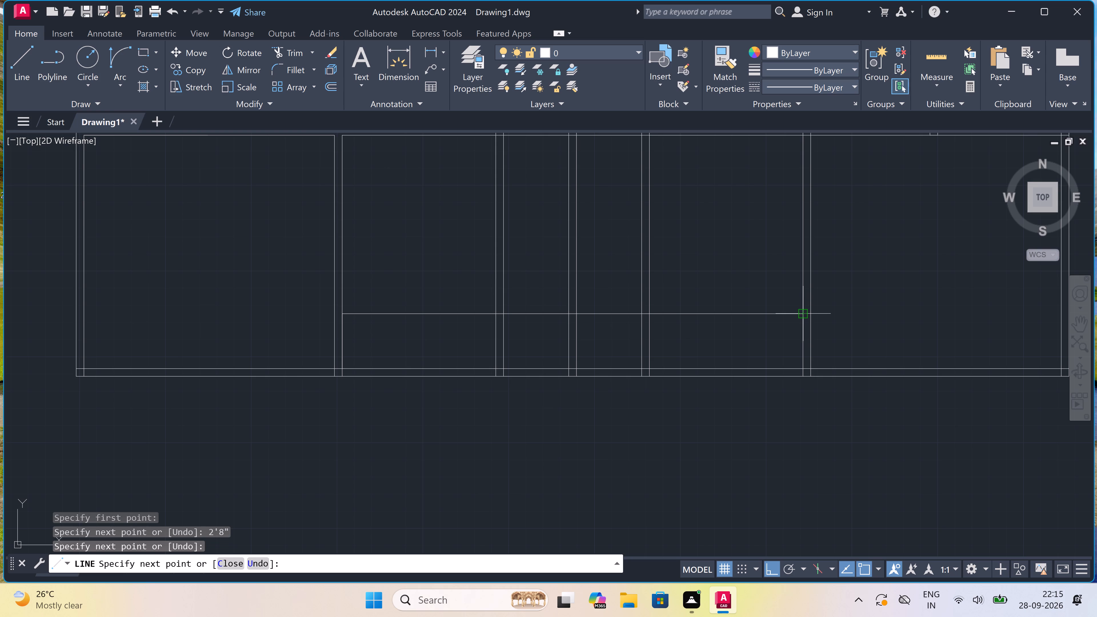
pyautogui.write('4.5"')
pyautogui.press('space')
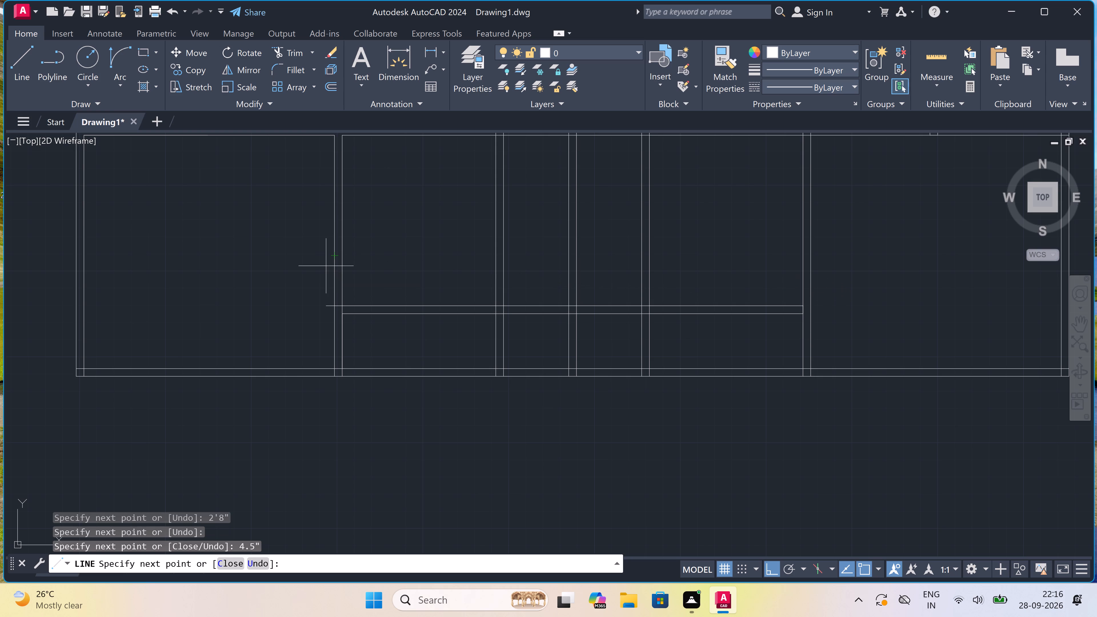
pyautogui.click(343, 303)
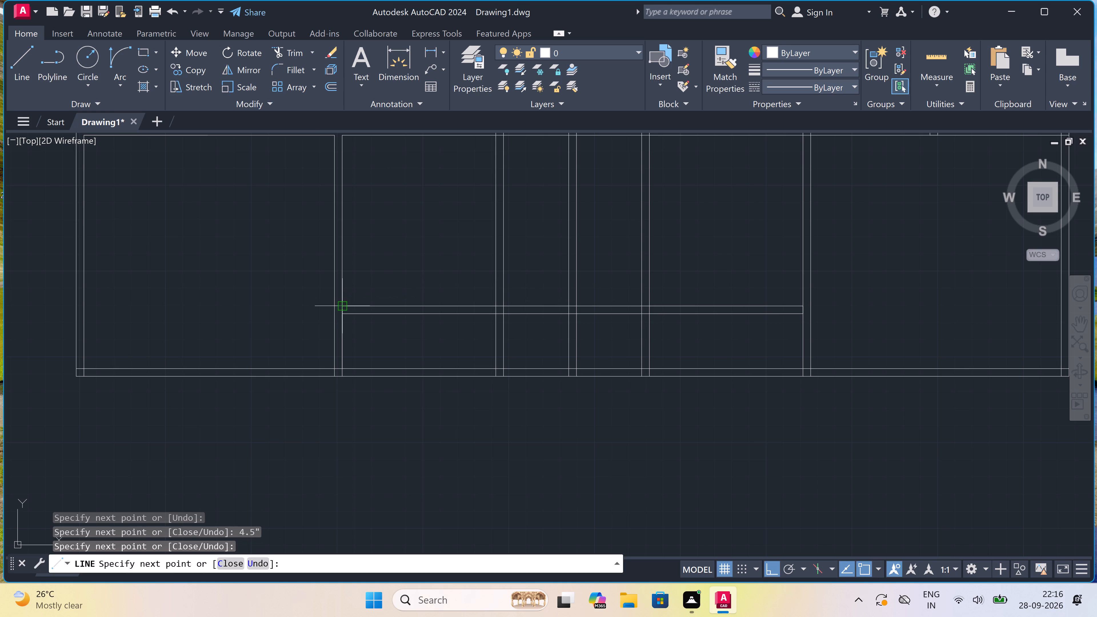
pyautogui.press('Escape')
# With Ortho off, draw inward-sloping diagonals from the bottom wall's inner line at both flanking partitions up to the new horizontal wall's upper line.
pyautogui.press('l')
pyautogui.press('space')
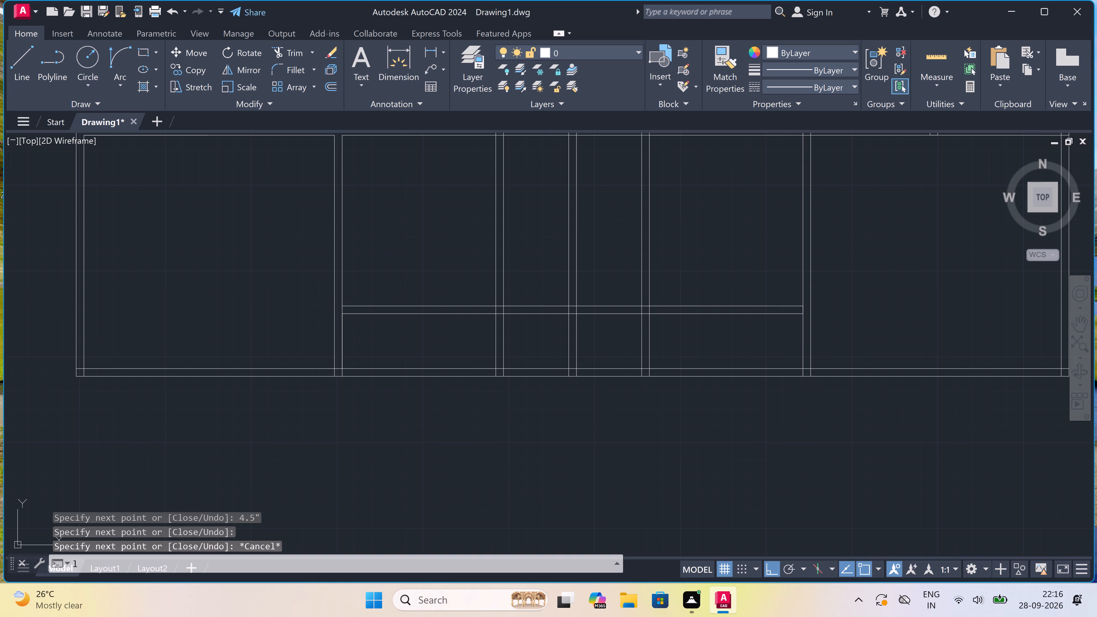
pyautogui.click(345, 369)
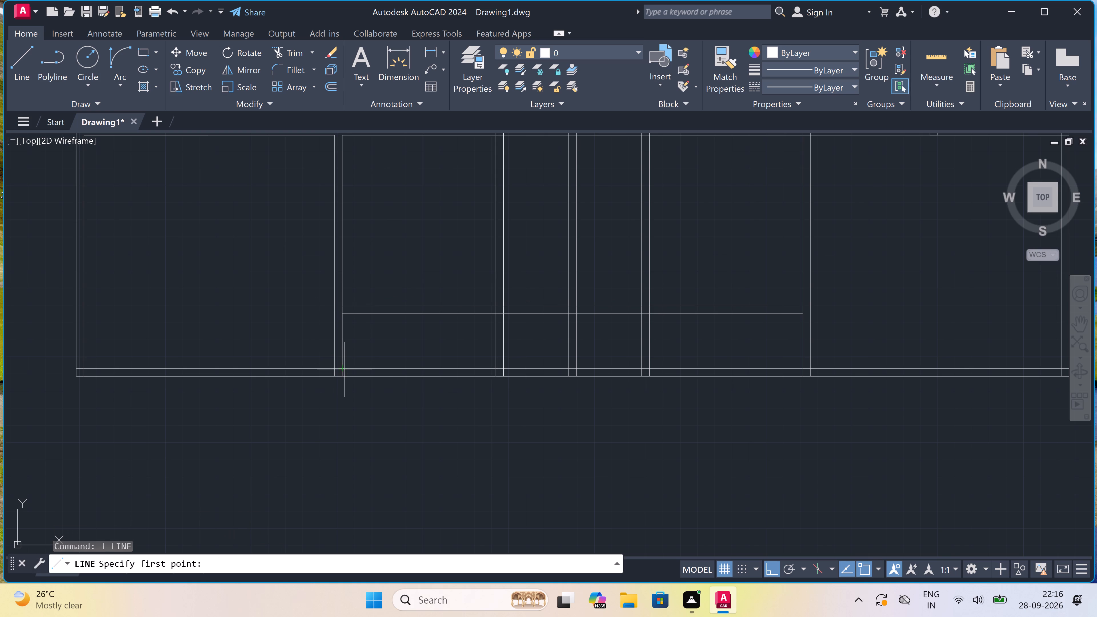
pyautogui.press('F8')
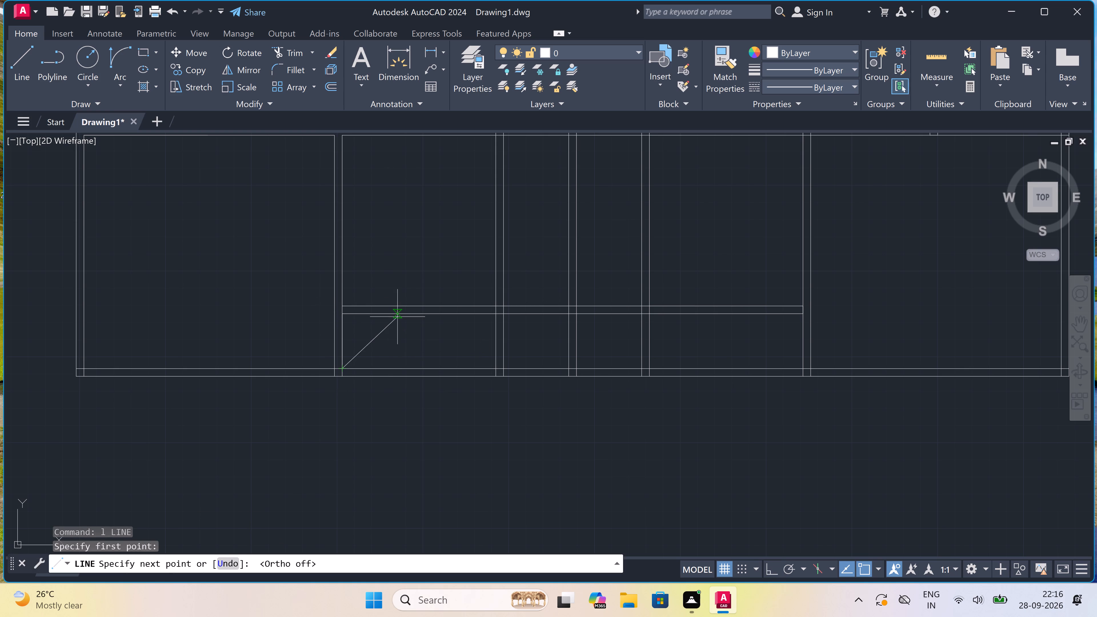
pyautogui.click(418, 309)
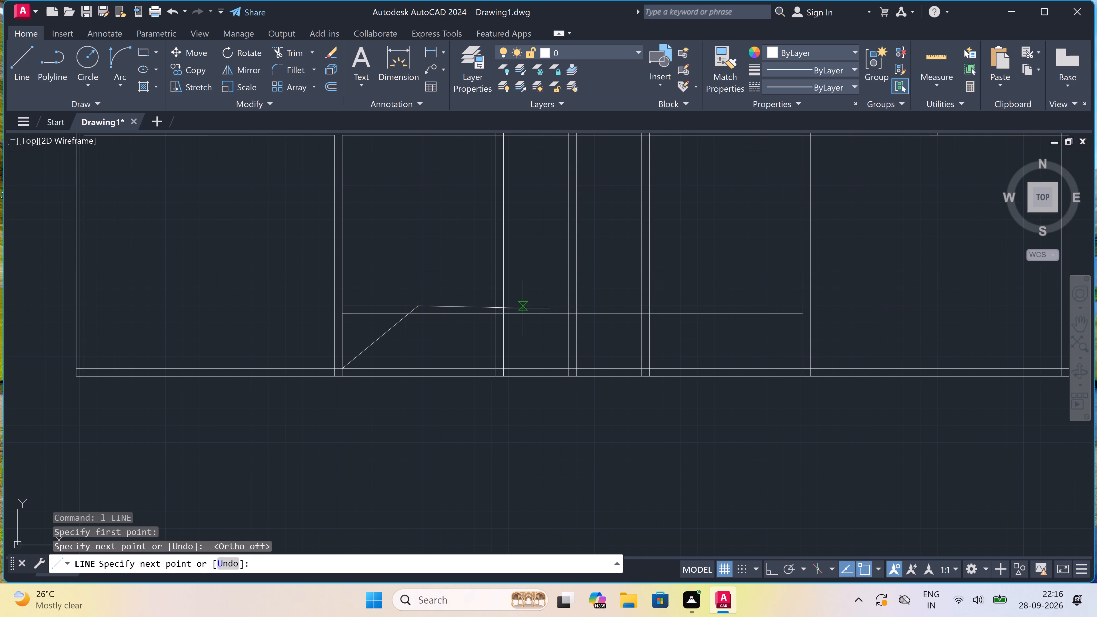
pyautogui.press('Escape')
pyautogui.press('space')
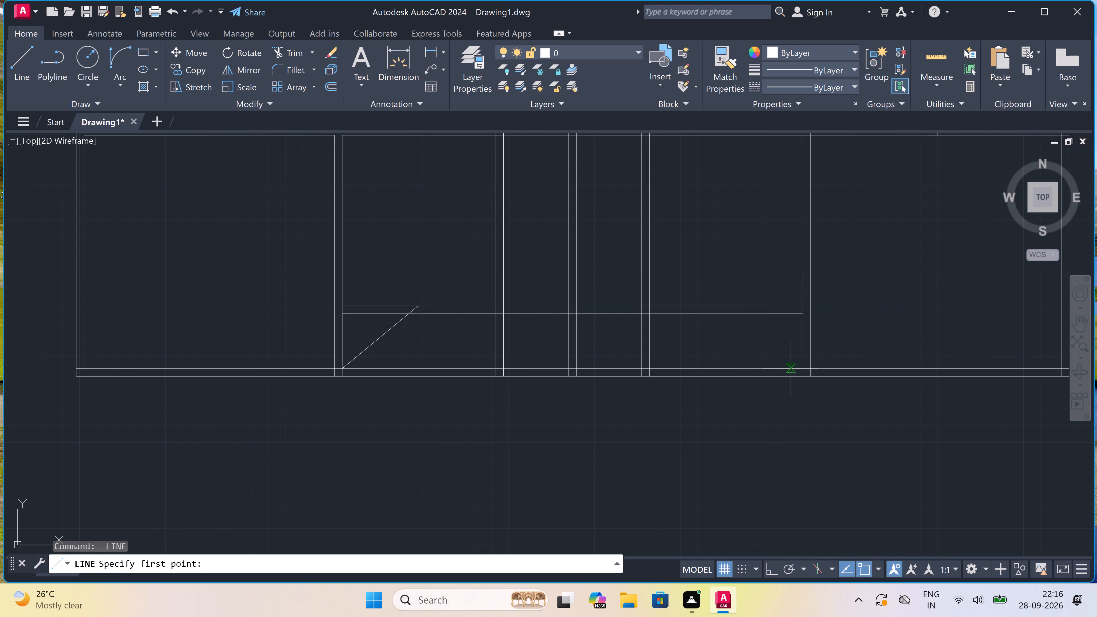
pyautogui.doubleClick(801, 366)
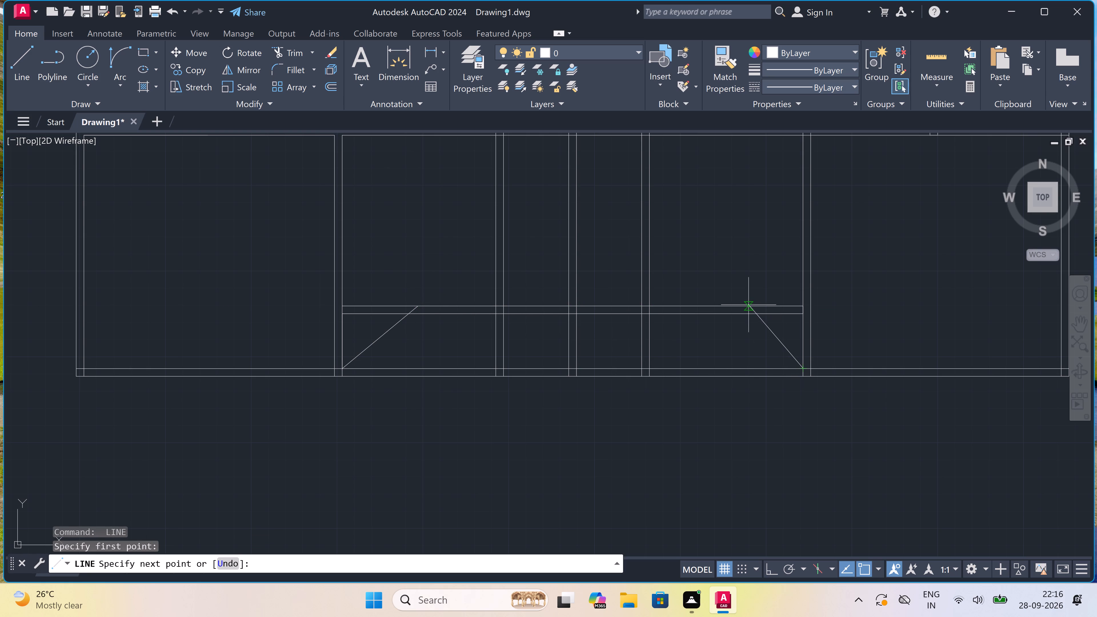
pyautogui.click(740, 307)
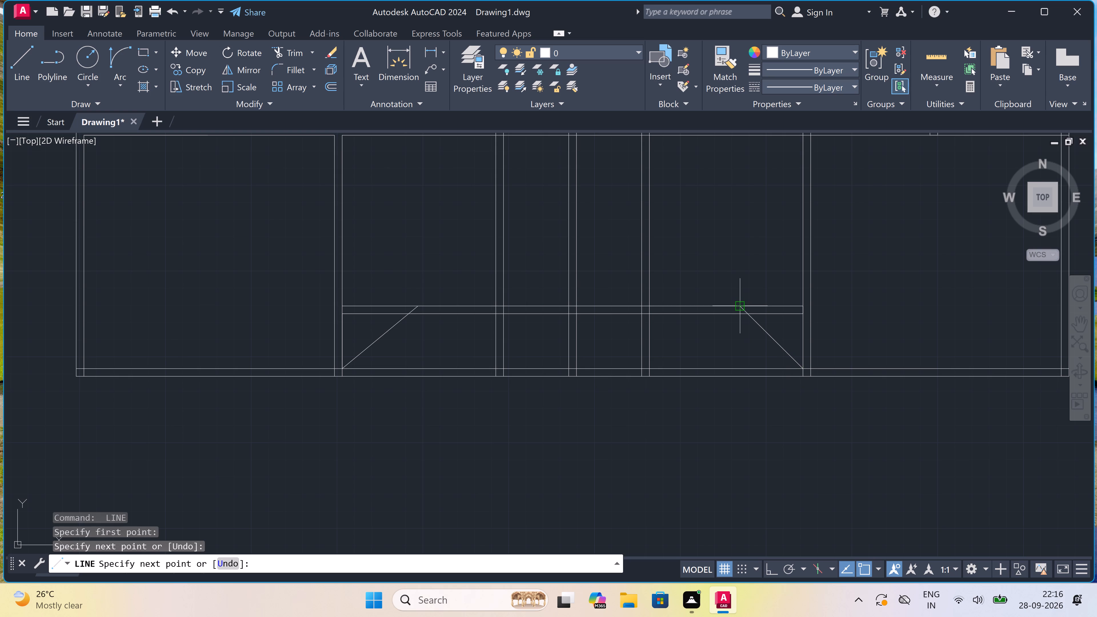
pyautogui.press('Escape')
pyautogui.press('r')
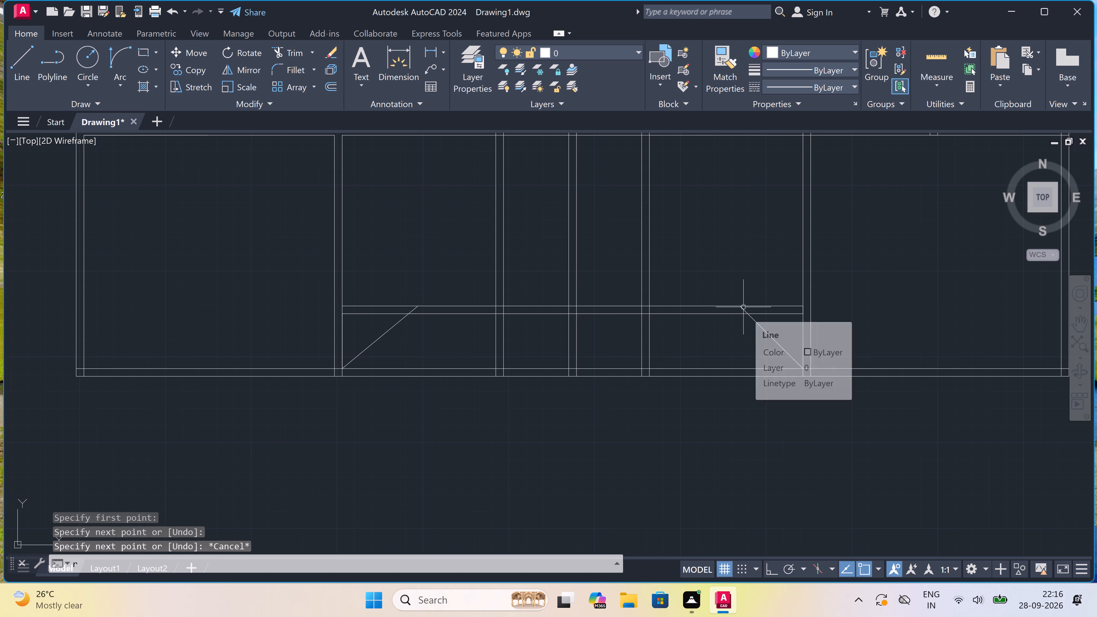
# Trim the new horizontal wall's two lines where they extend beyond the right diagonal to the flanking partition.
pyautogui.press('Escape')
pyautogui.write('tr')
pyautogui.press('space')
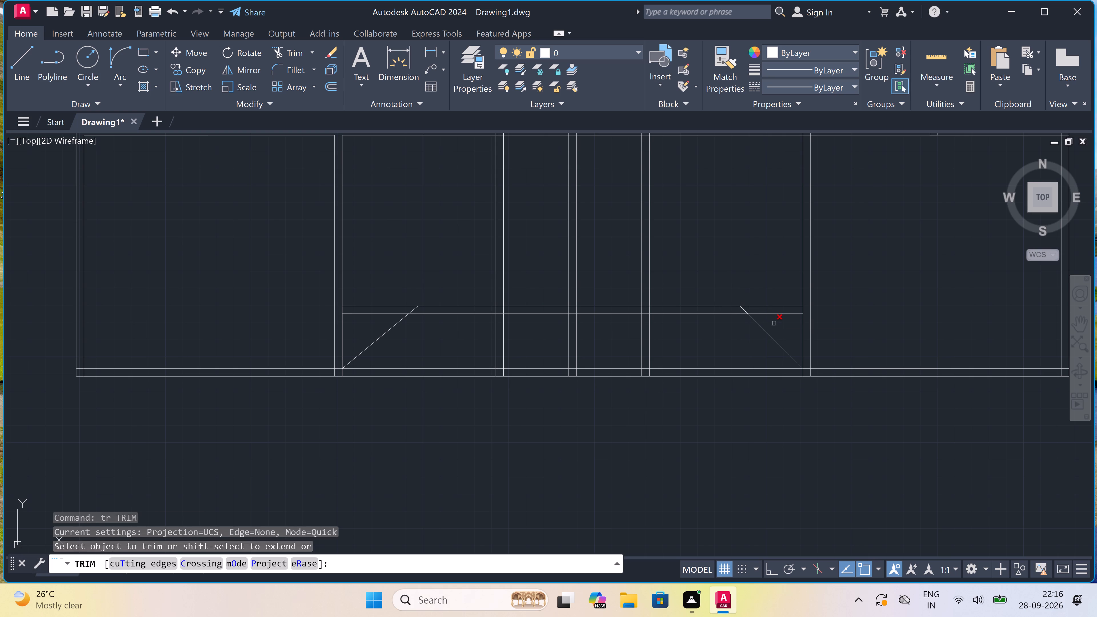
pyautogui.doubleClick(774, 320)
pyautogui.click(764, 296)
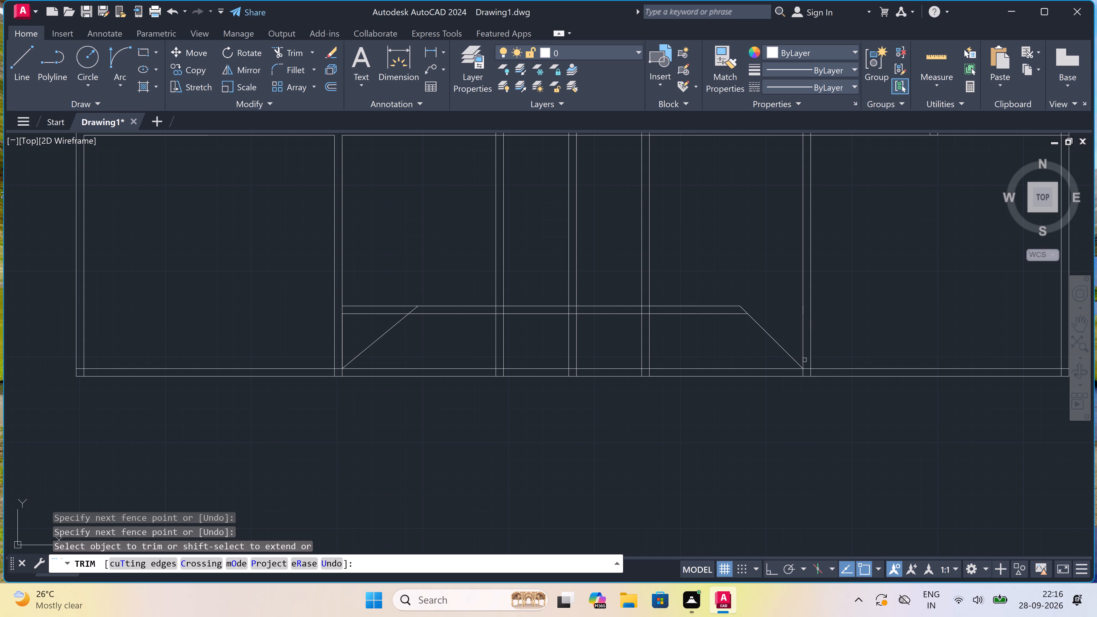
# Trim the three central vertical walls and the right flanking partition's inner-side line where they cross the bottom wall.
pyautogui.scroll(2, 811, 369)
pyautogui.click(797, 372)
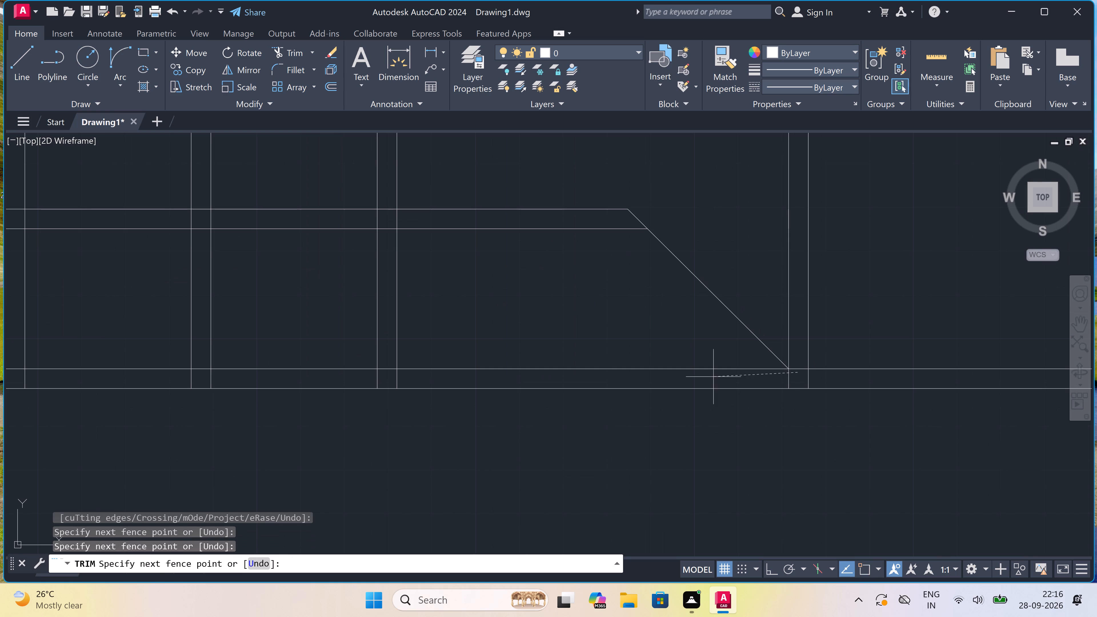
pyautogui.scroll(-2, 527, 374)
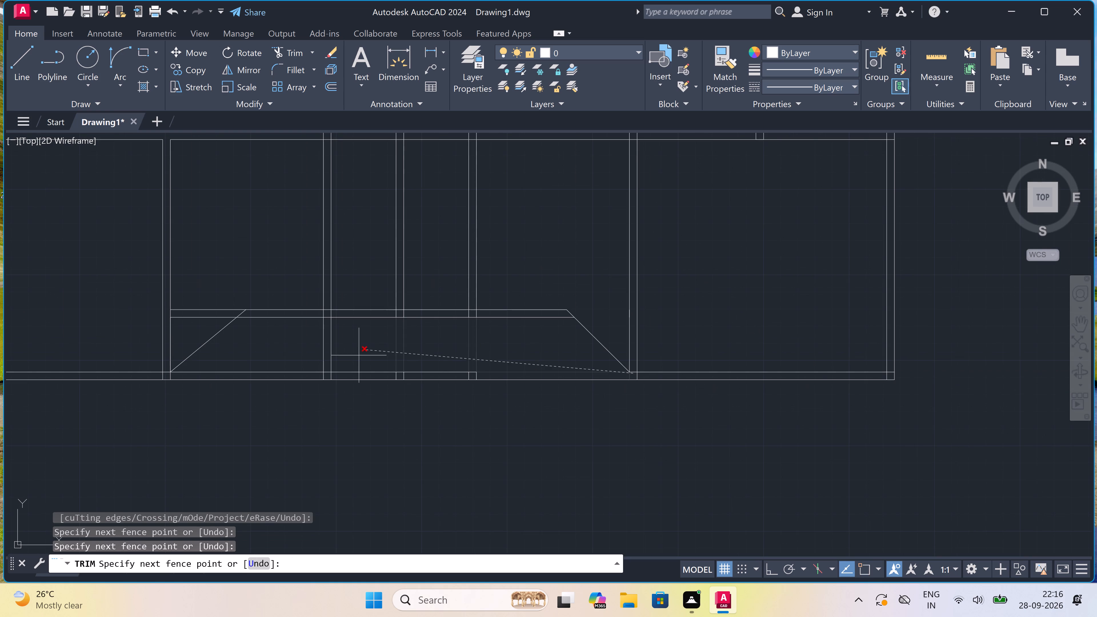
pyautogui.scroll(3, 260, 374)
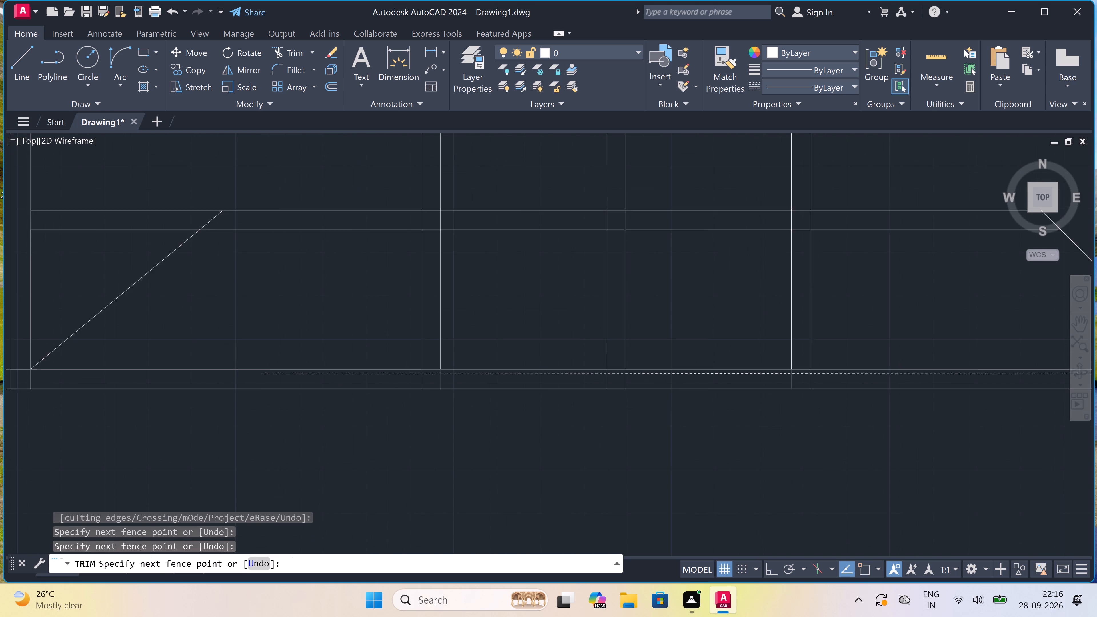
pyautogui.click(257, 380)
pyautogui.scroll(-2, 257, 382)
pyautogui.scroll(-2, 331, 379)
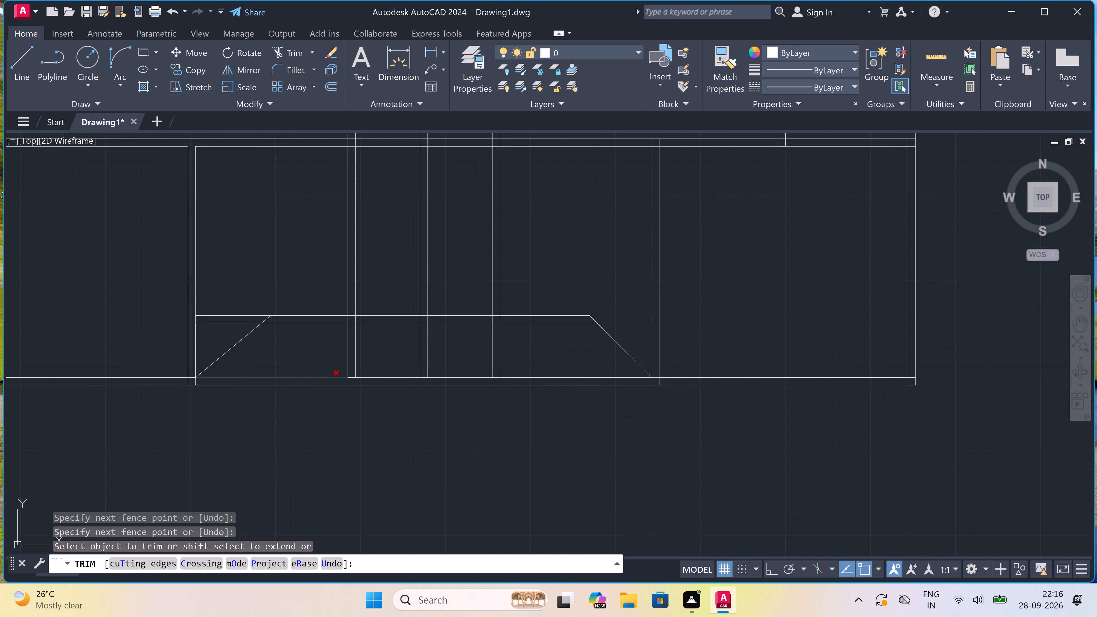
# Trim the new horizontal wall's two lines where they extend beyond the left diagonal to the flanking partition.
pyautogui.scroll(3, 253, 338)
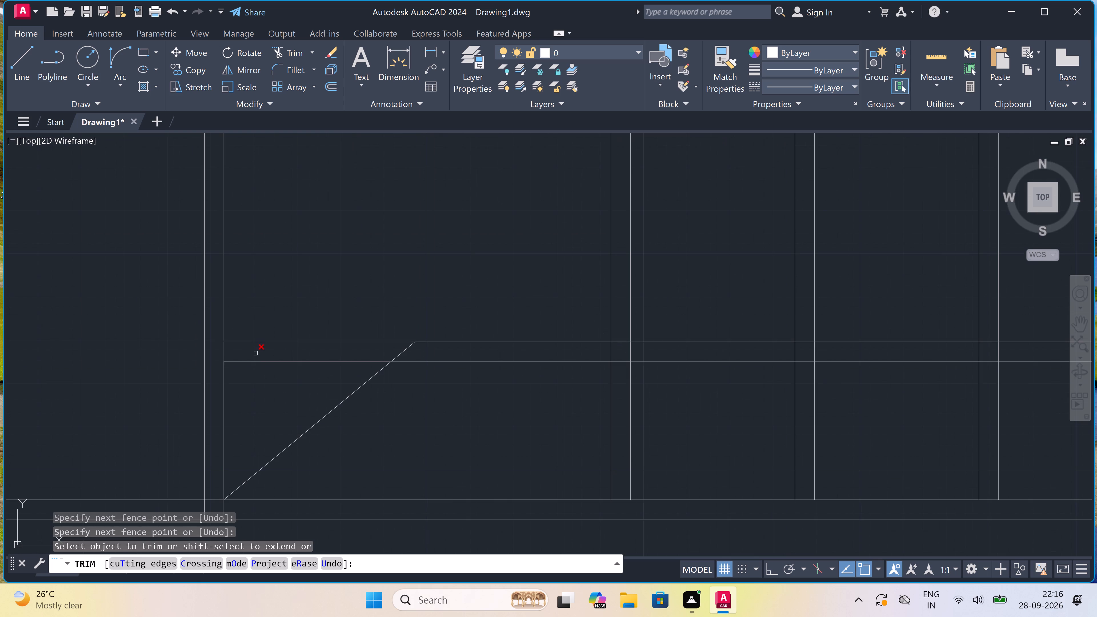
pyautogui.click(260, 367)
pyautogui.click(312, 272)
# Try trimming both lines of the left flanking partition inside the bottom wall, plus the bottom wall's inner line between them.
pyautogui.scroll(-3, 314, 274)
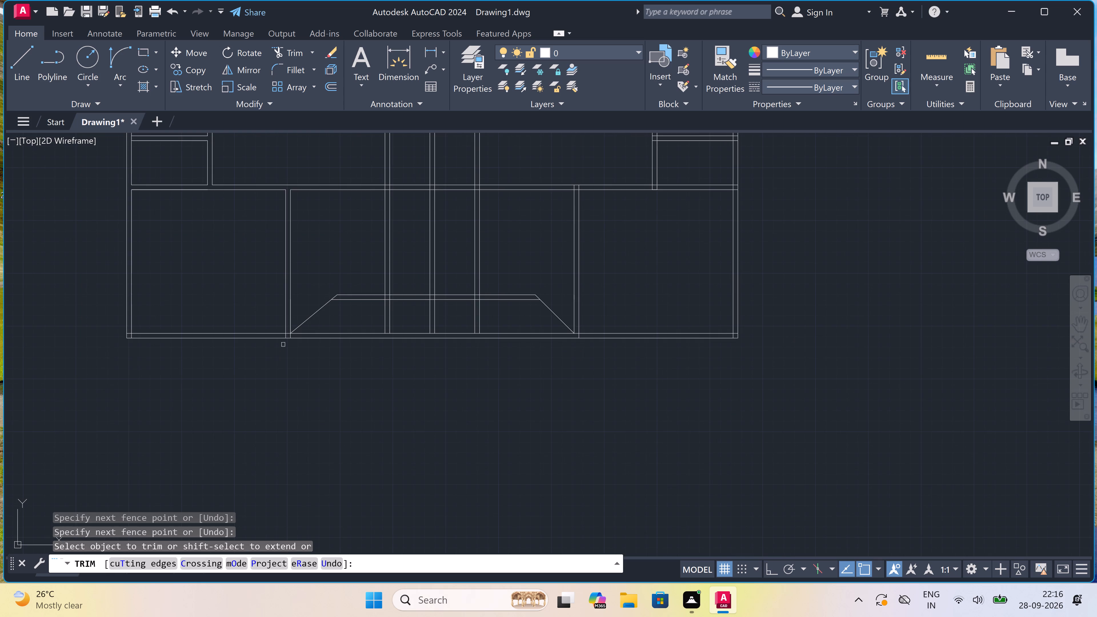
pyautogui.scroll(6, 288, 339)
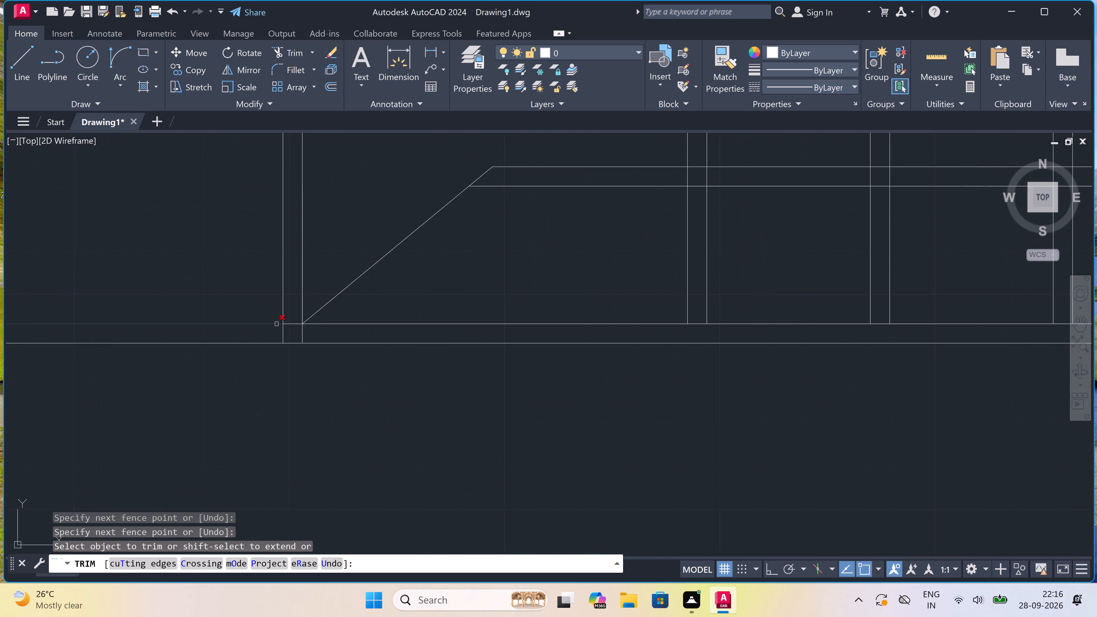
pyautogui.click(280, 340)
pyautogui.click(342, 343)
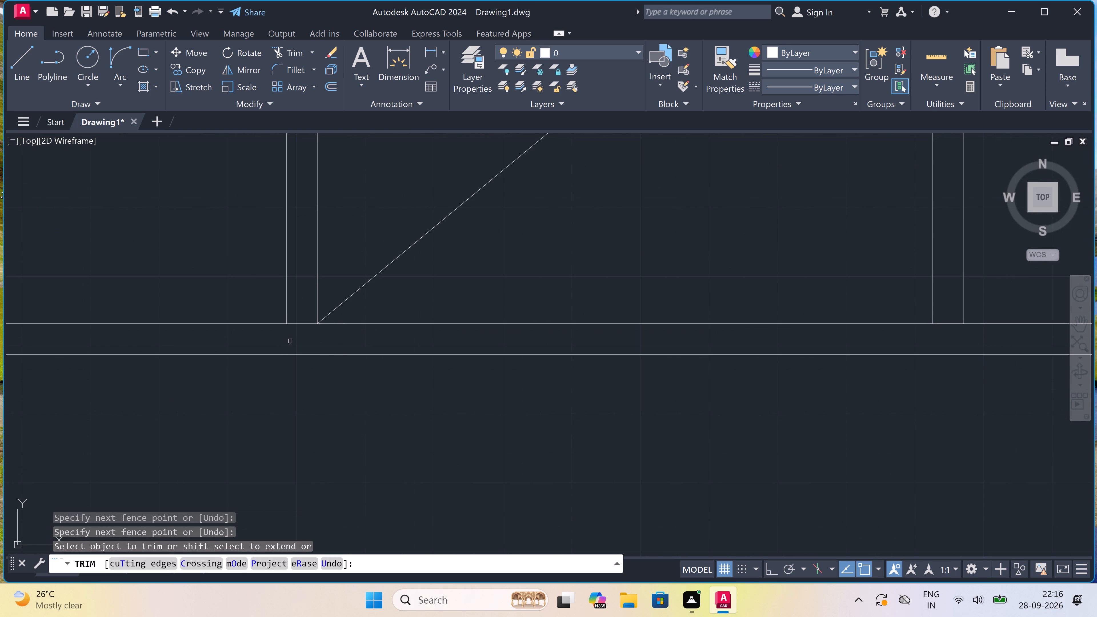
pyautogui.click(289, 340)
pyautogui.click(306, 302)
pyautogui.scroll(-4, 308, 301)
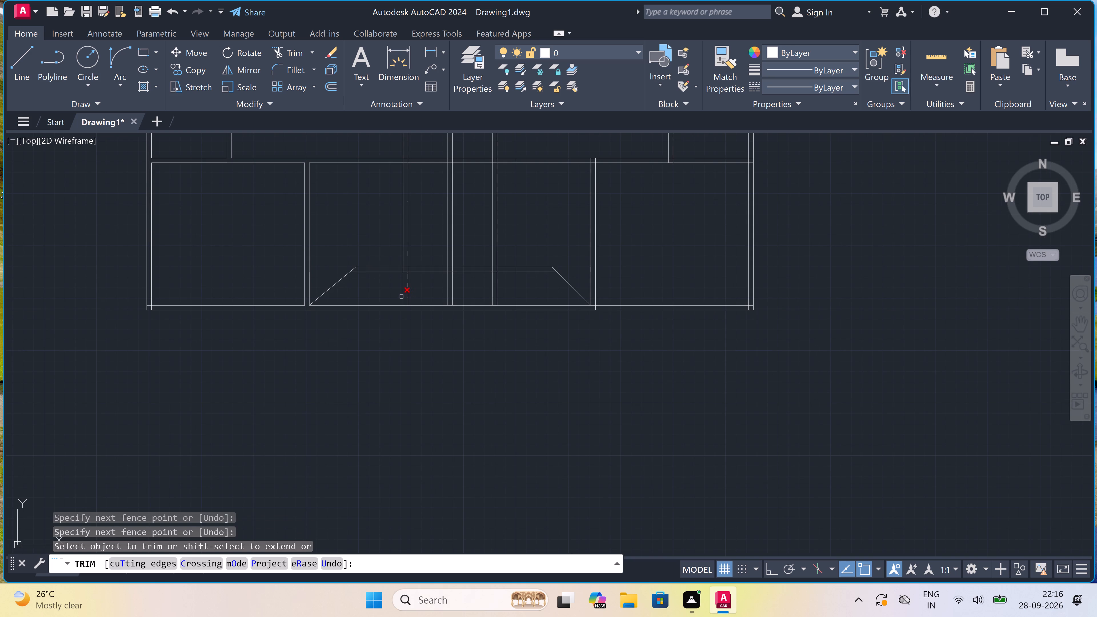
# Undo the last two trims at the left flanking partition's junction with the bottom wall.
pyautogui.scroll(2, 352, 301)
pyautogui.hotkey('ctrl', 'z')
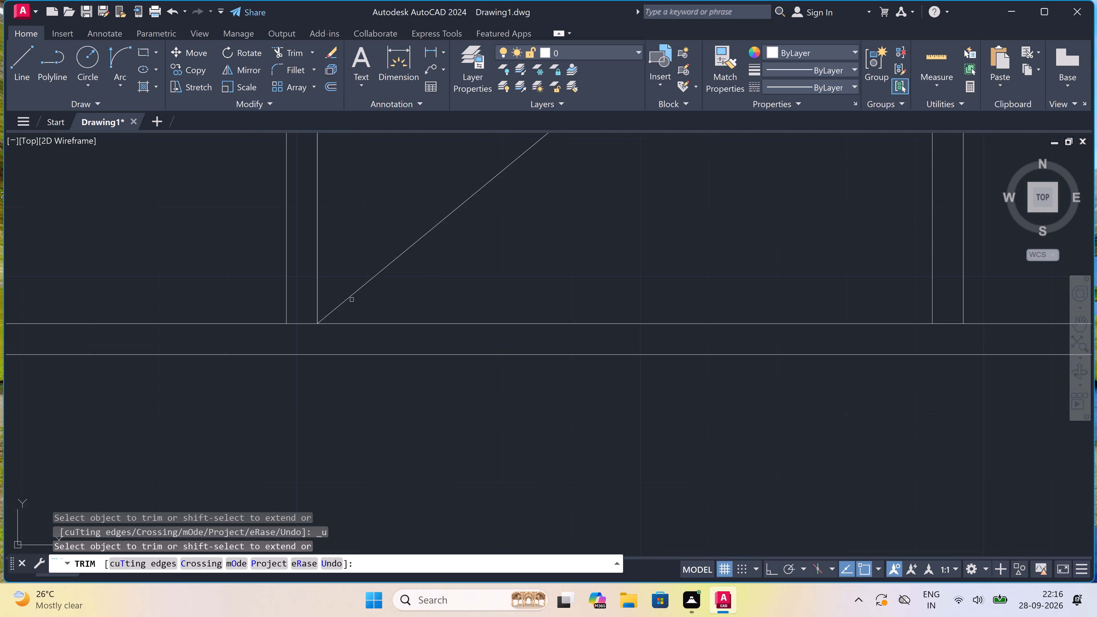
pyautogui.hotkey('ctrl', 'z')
# Trim the bottom wall's inner line between the left flanking partition's lines and that partition's outer-side line inside the bottom wall.
pyautogui.scroll(-3, 351, 300)
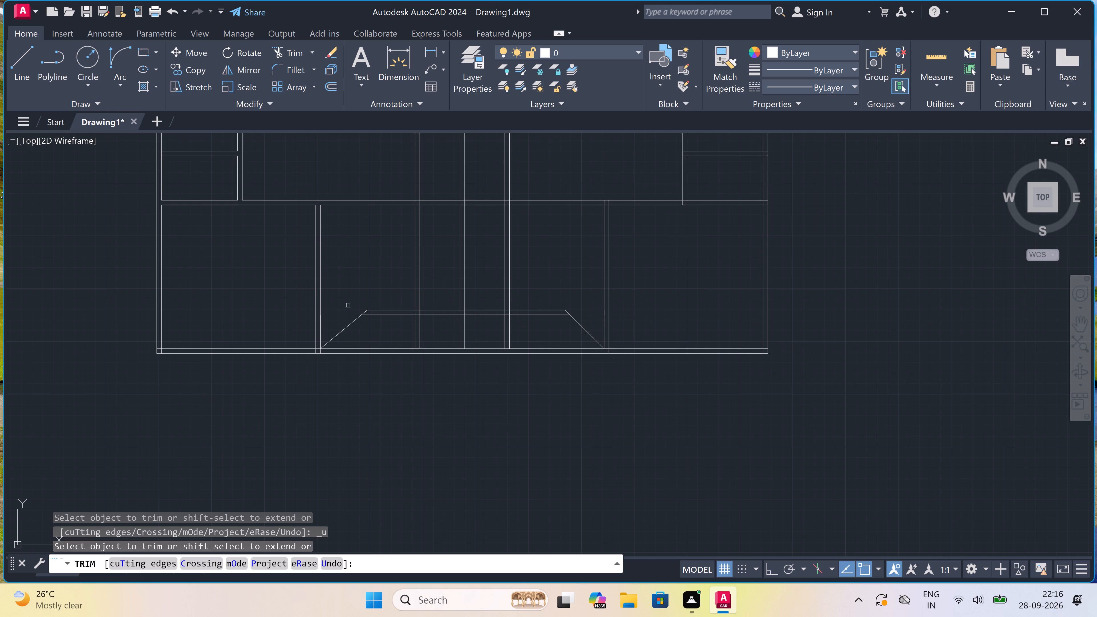
pyautogui.scroll(4, 318, 349)
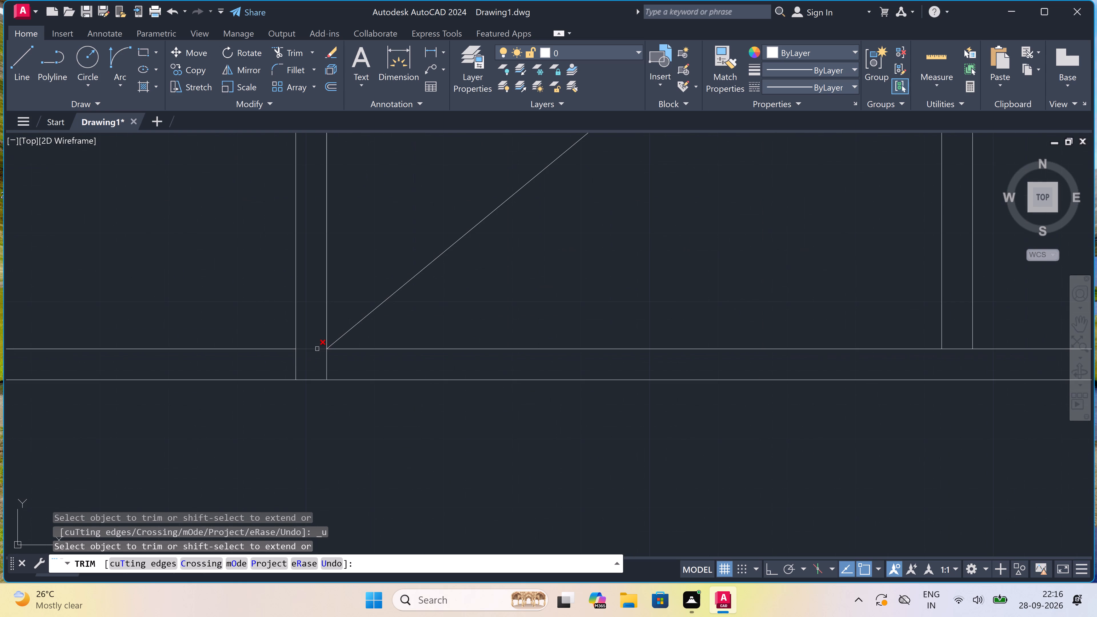
pyautogui.click(317, 349)
pyautogui.click(307, 363)
pyautogui.click(267, 370)
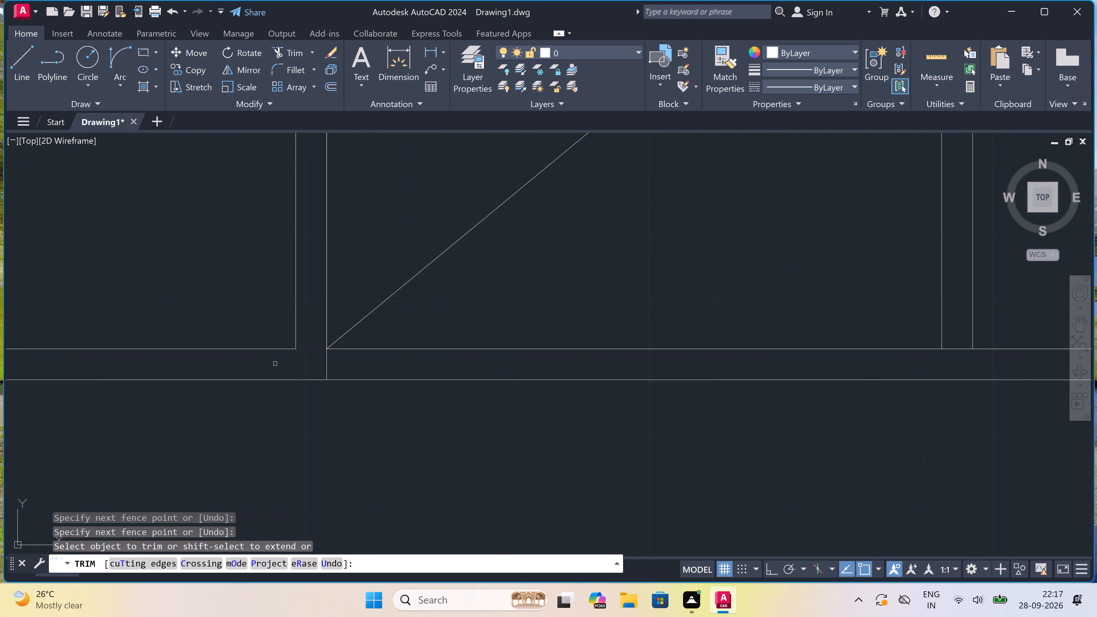
pyautogui.scroll(-3, 275, 363)
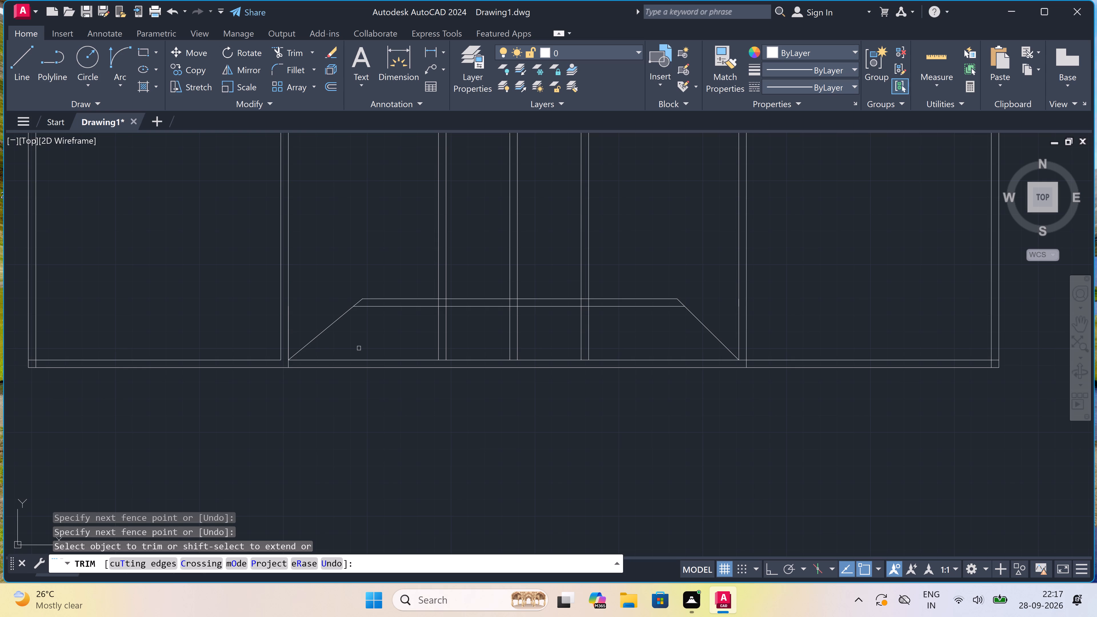
pyautogui.scroll(-4, 359, 348)
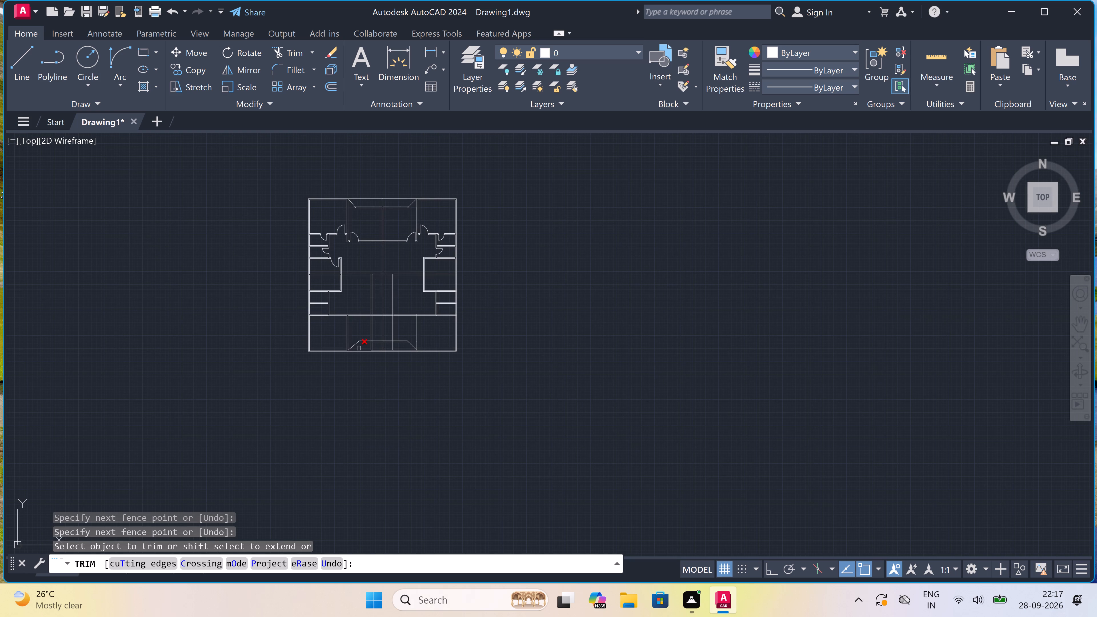
pyautogui.scroll(4, 359, 348)
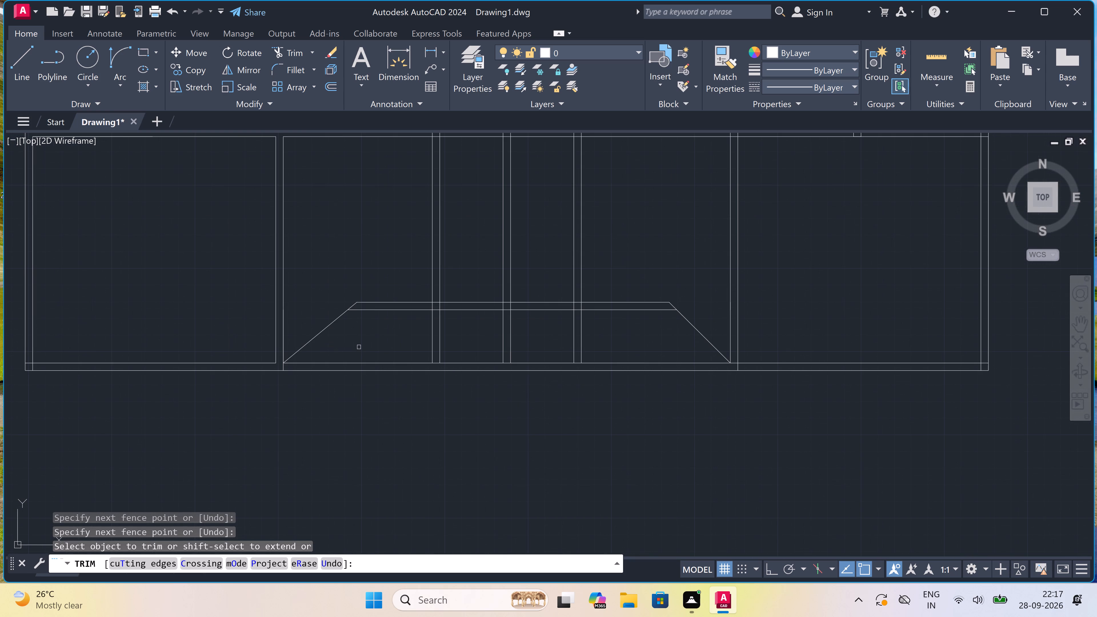
pyautogui.press('Escape')
# Delete both sloping diagonals at the ends of the horizontal wall above the bottom wall.
pyautogui.click(337, 312)
pyautogui.click(333, 323)
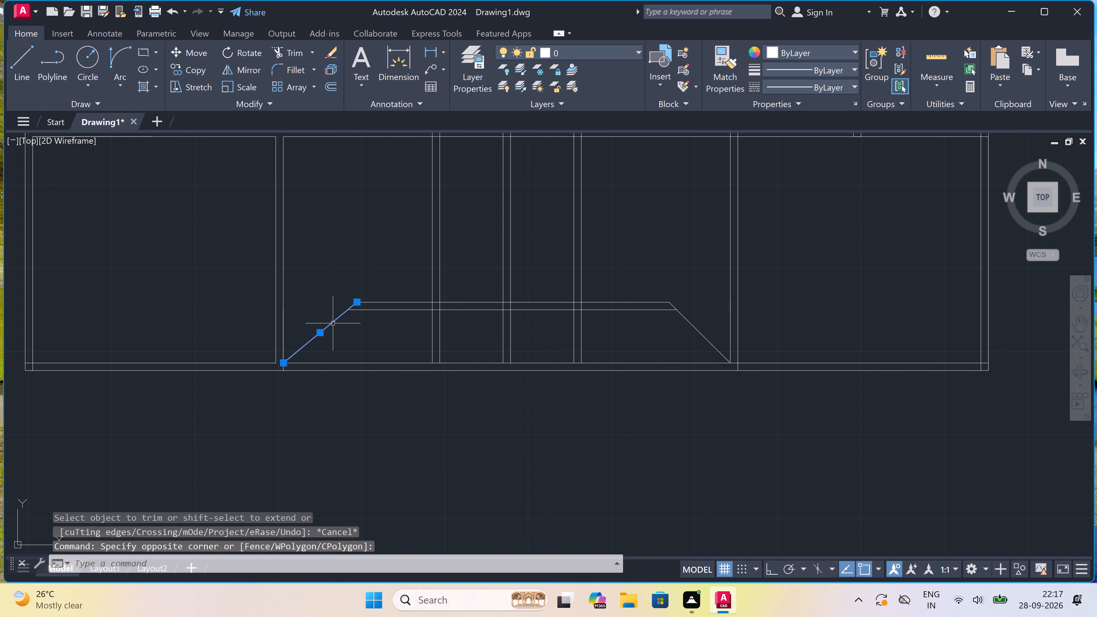
pyautogui.press('Delete')
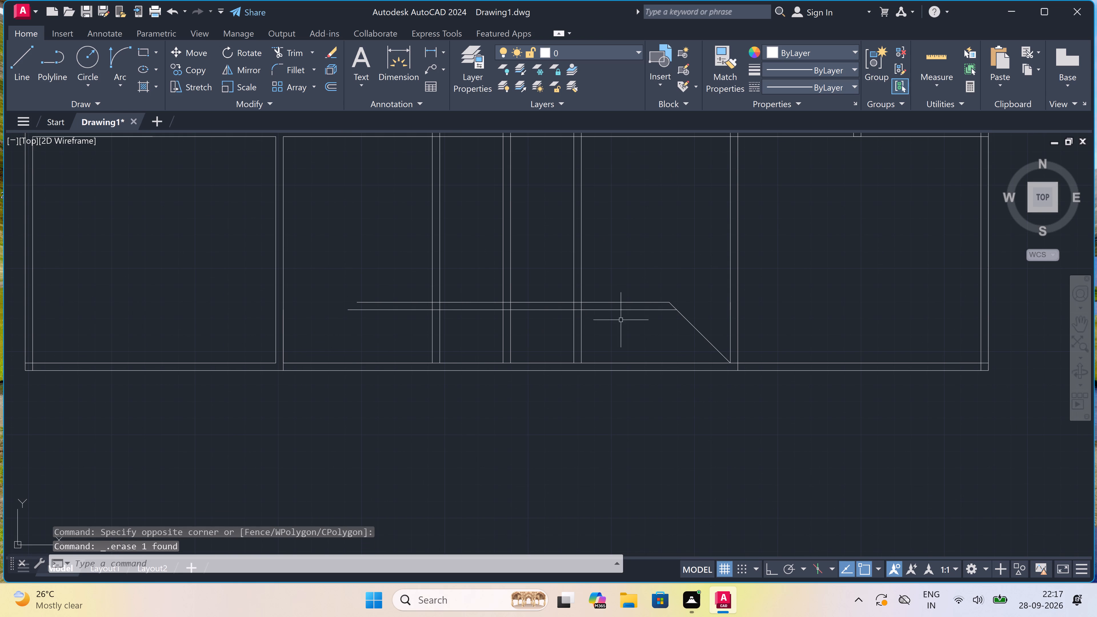
pyautogui.click(692, 314)
pyautogui.click(667, 339)
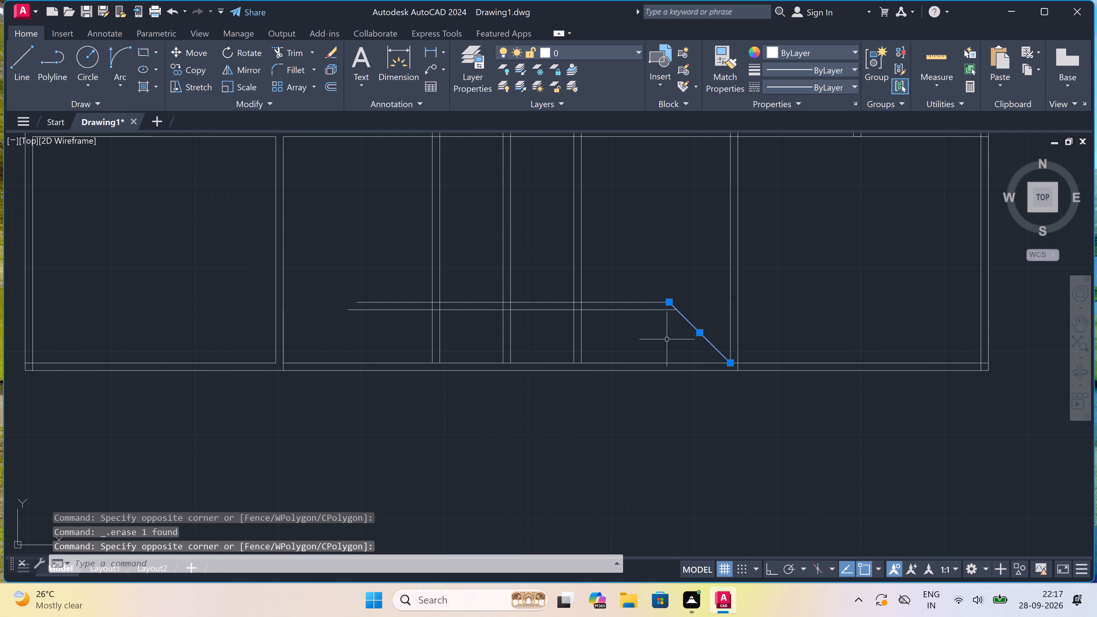
pyautogui.press('Delete')
# Extend both lines of the horizontal wall above the bottom wall to the flanking partitions on either side.
pyautogui.write('ex')
pyautogui.press('space')
pyautogui.click(642, 297)
pyautogui.click(656, 330)
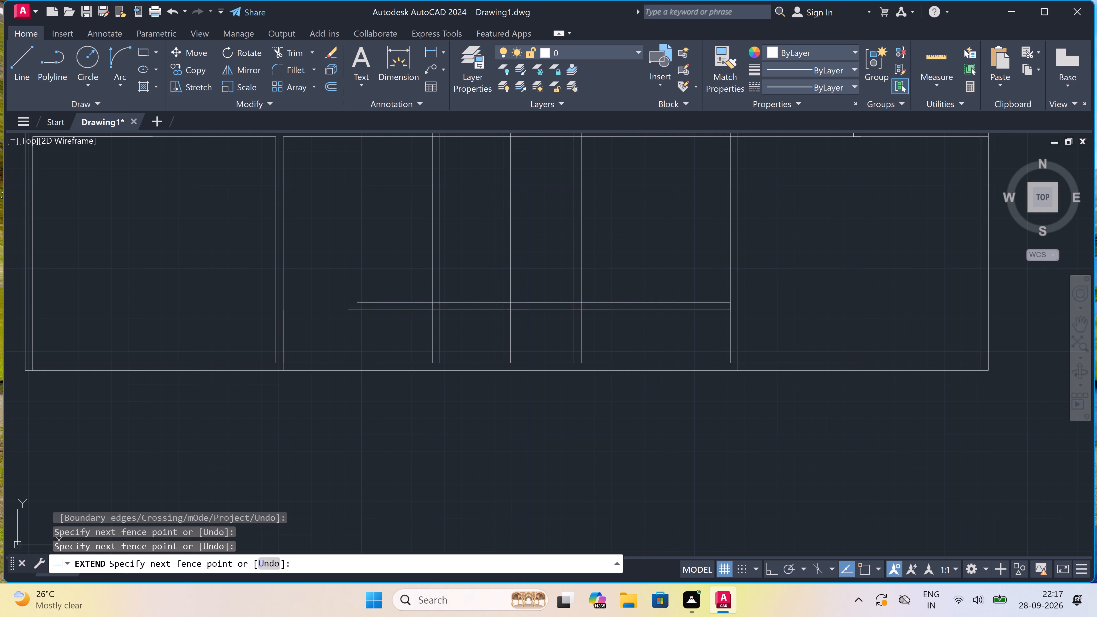
pyautogui.click(403, 279)
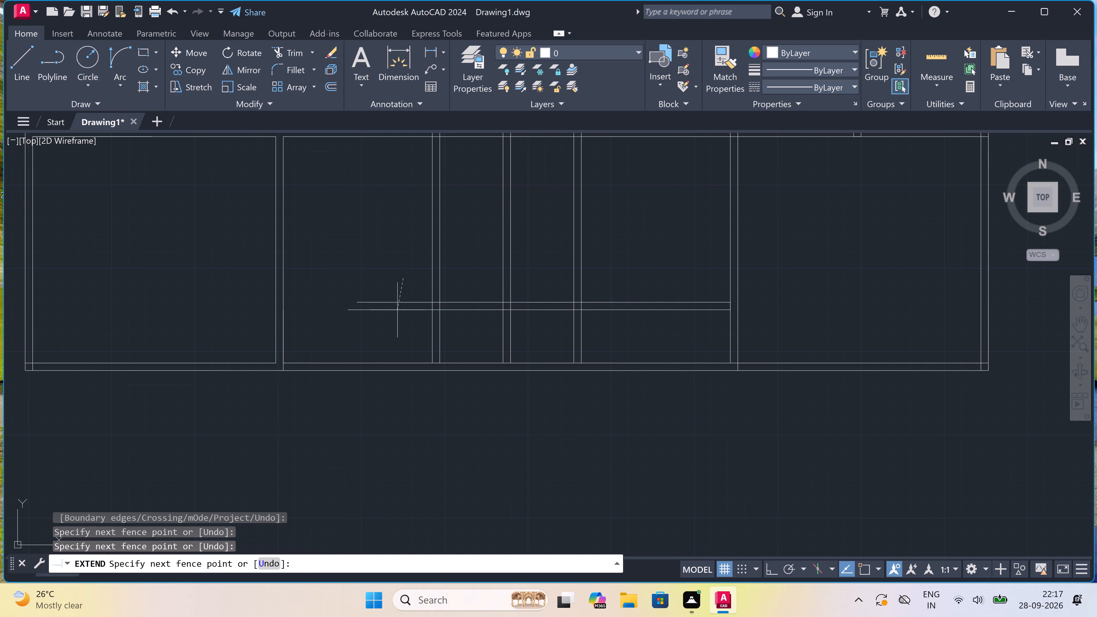
pyautogui.click(386, 332)
pyautogui.press('Escape')
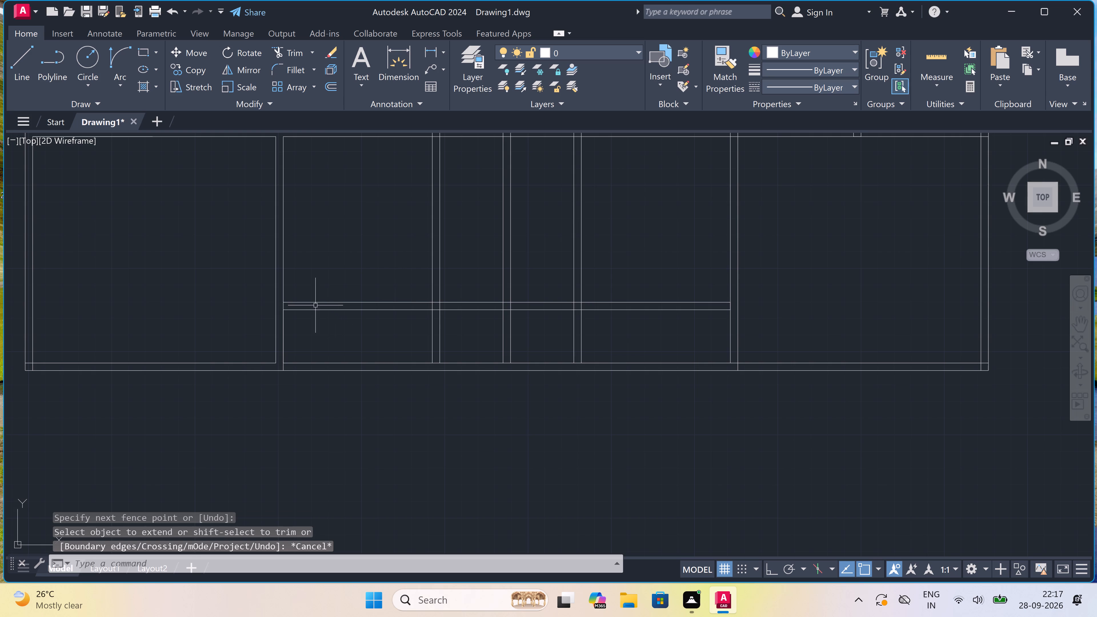
# With Ortho on, draw a jamb across the horizontal wall near the left flanking partition, continuing 2" right from its midpoint and 2' down.
pyautogui.scroll(3, 302, 305)
pyautogui.write('l')
pyautogui.press('space')
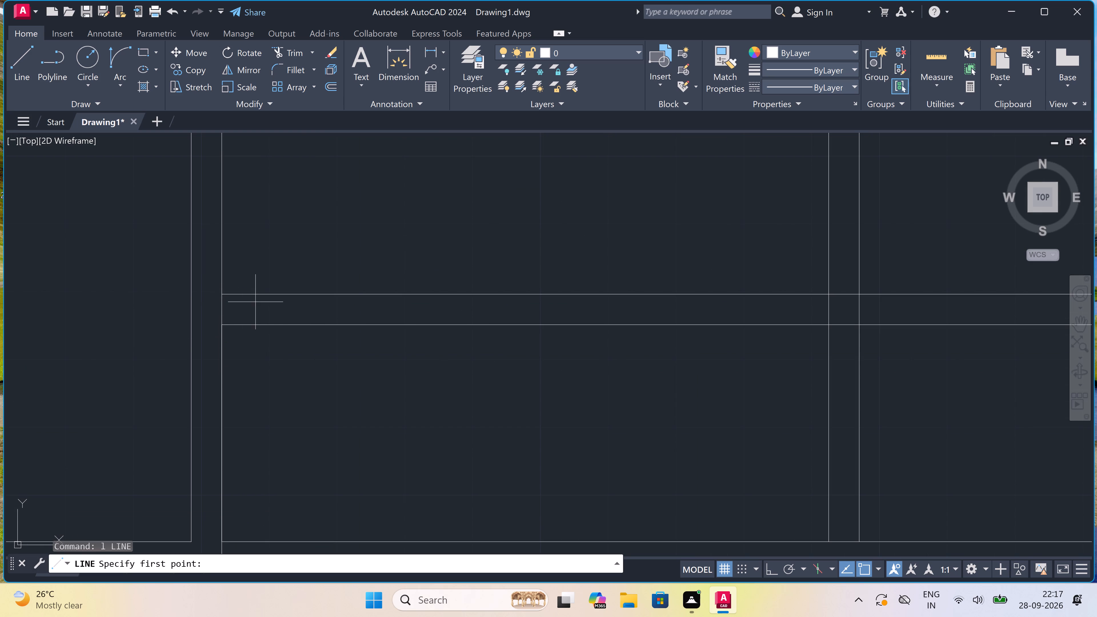
pyautogui.click(258, 295)
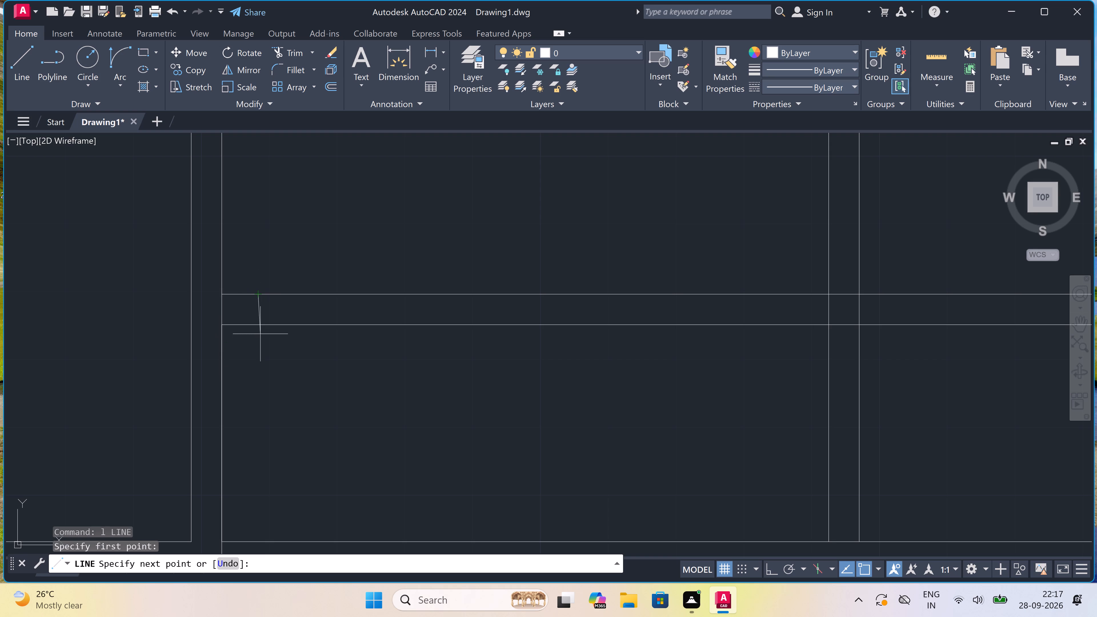
pyautogui.press('F8')
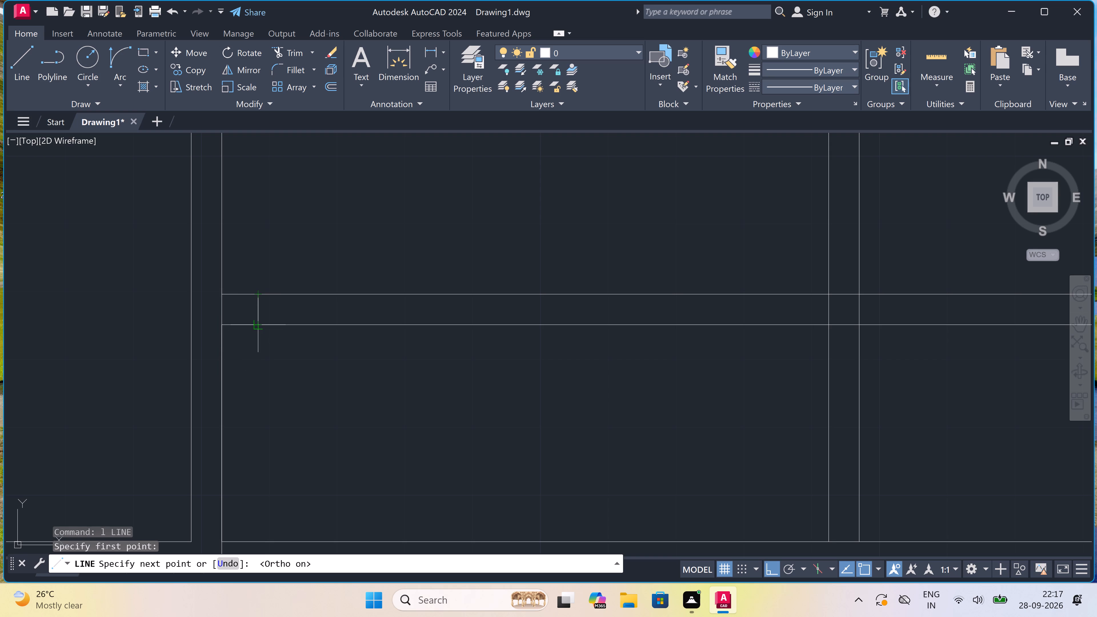
pyautogui.click(258, 327)
pyautogui.click(256, 314)
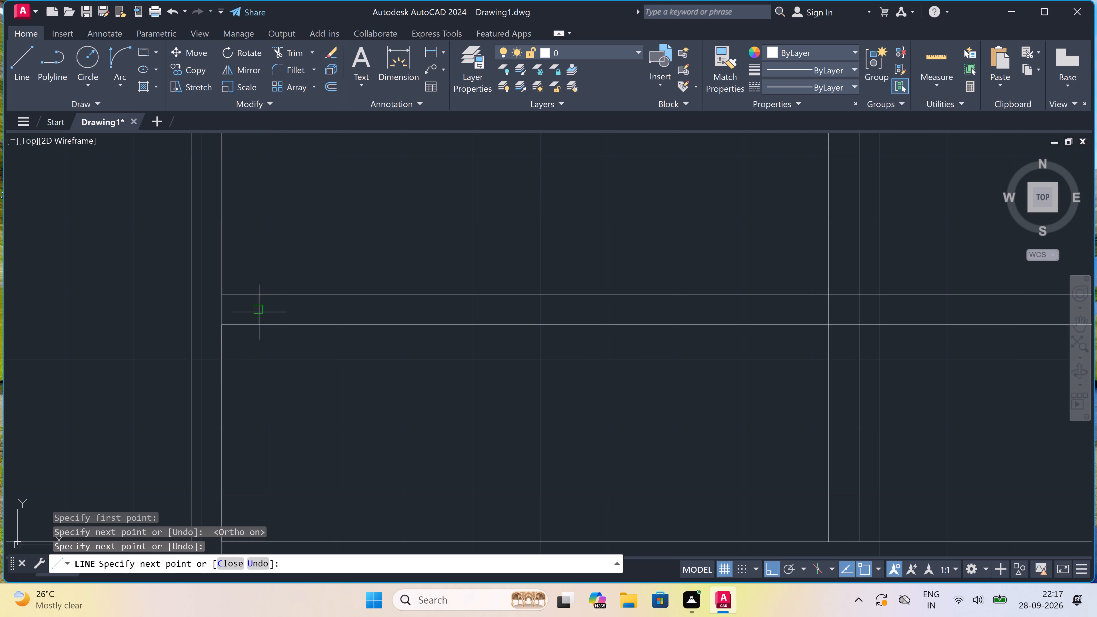
pyautogui.write('2"')
pyautogui.press('space')
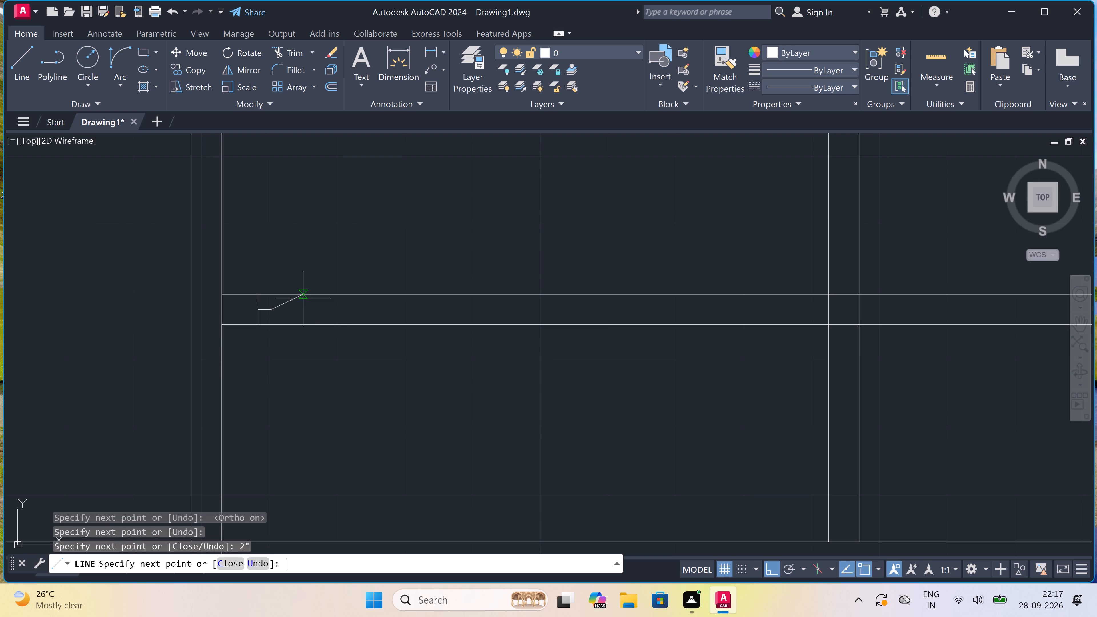
pyautogui.write("2'")
pyautogui.press('space')
pyautogui.press('Escape')
# Draw the left door's opposite jamb across the horizontal wall, right of the leaf, continuing 2" left from its midpoint.
pyautogui.press('space')
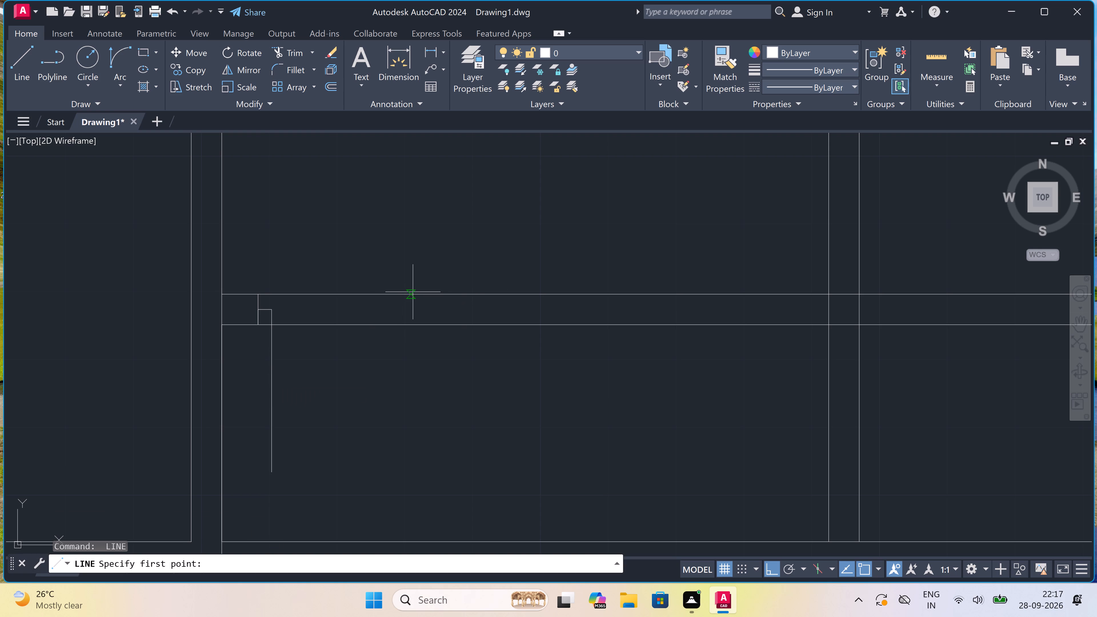
pyautogui.click(423, 294)
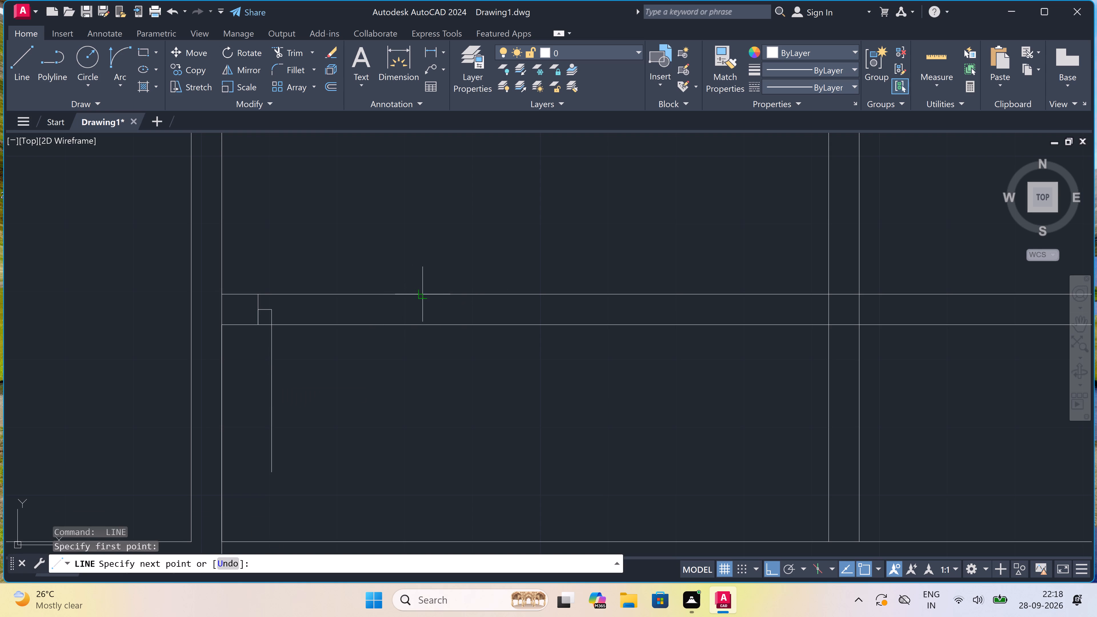
pyautogui.click(420, 318)
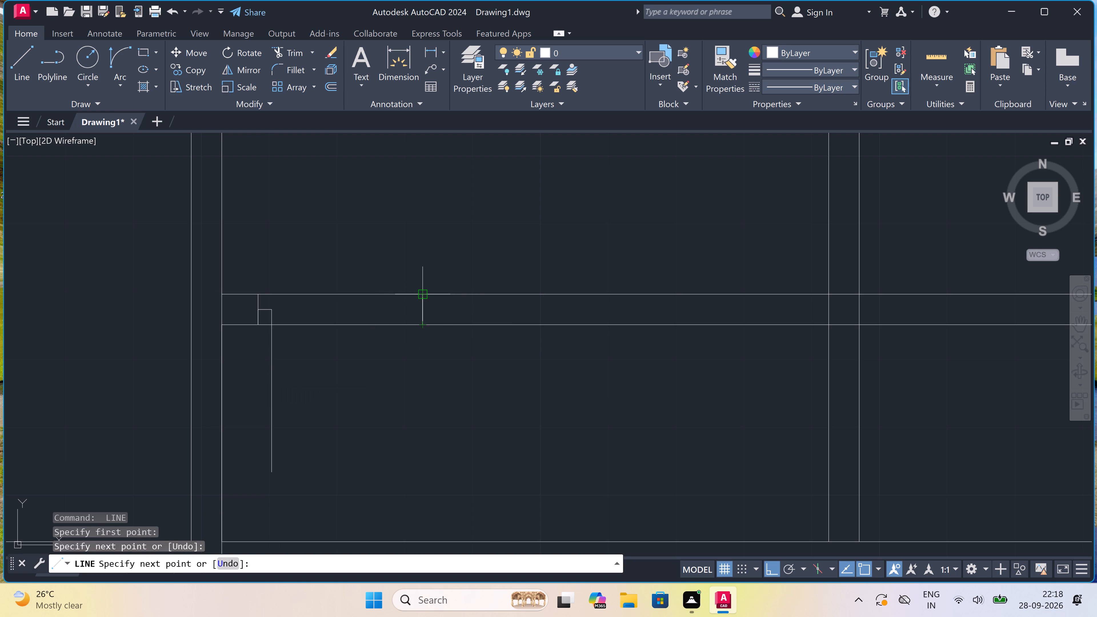
pyautogui.click(421, 308)
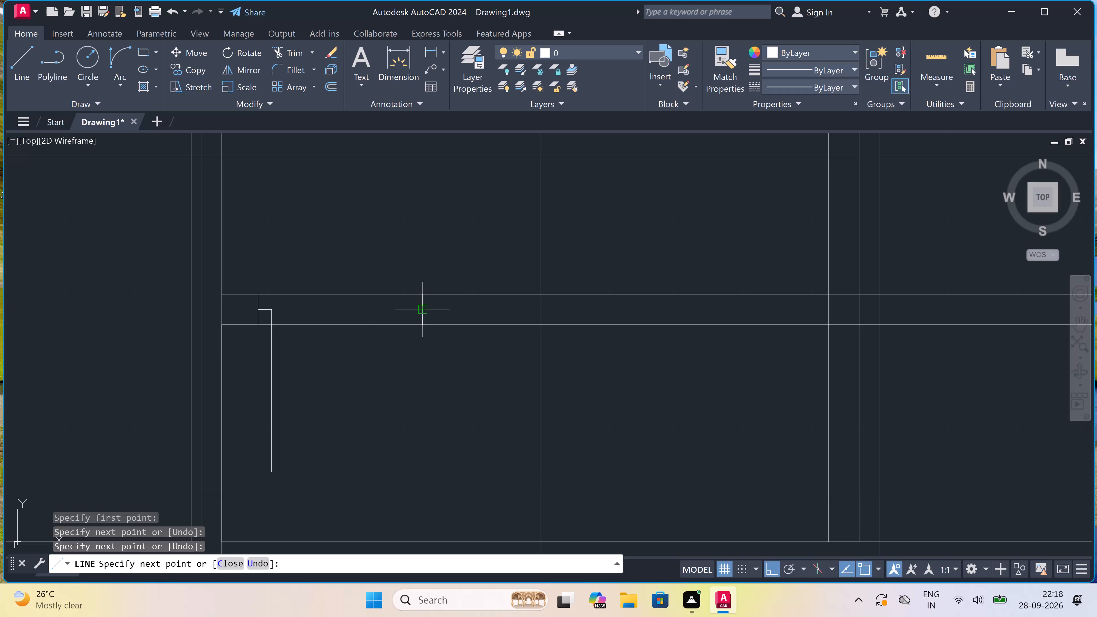
pyautogui.write('2"')
pyautogui.press('space')
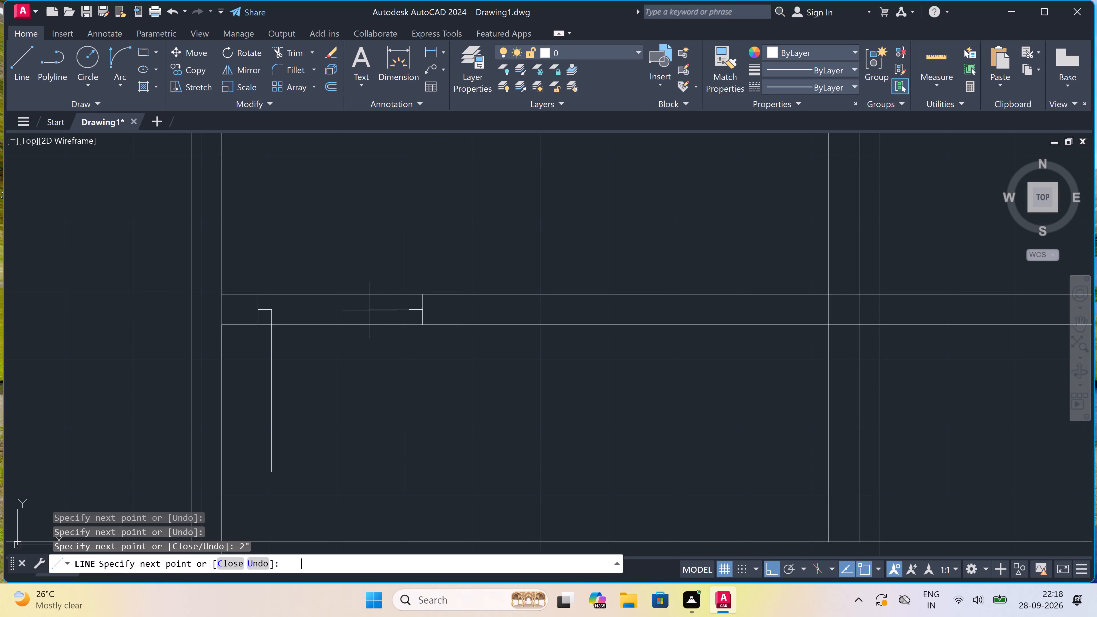
pyautogui.press('Escape')
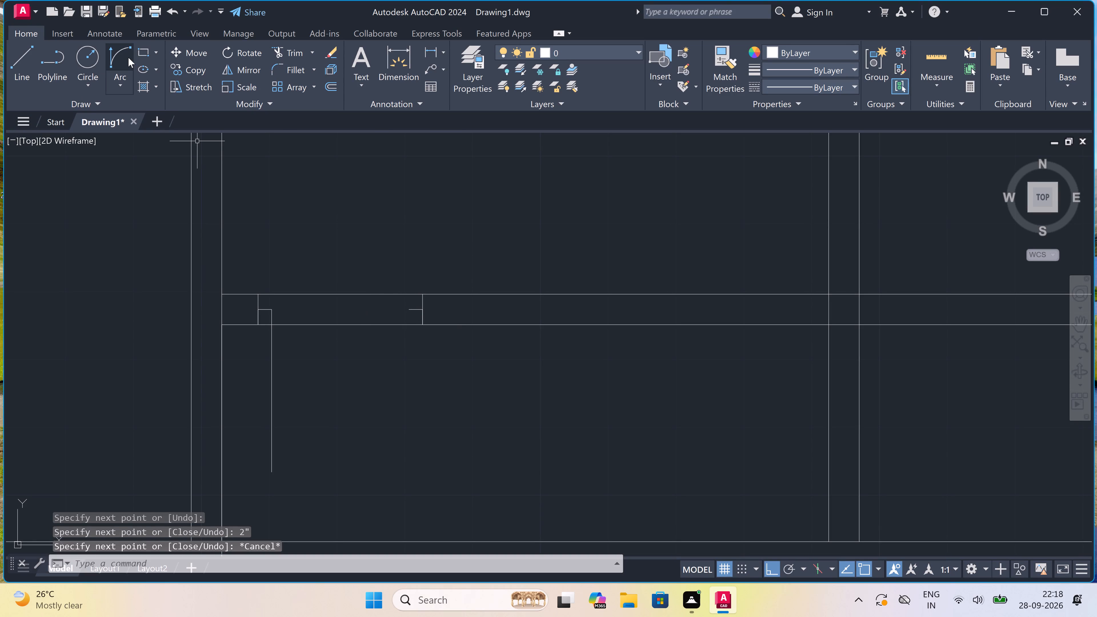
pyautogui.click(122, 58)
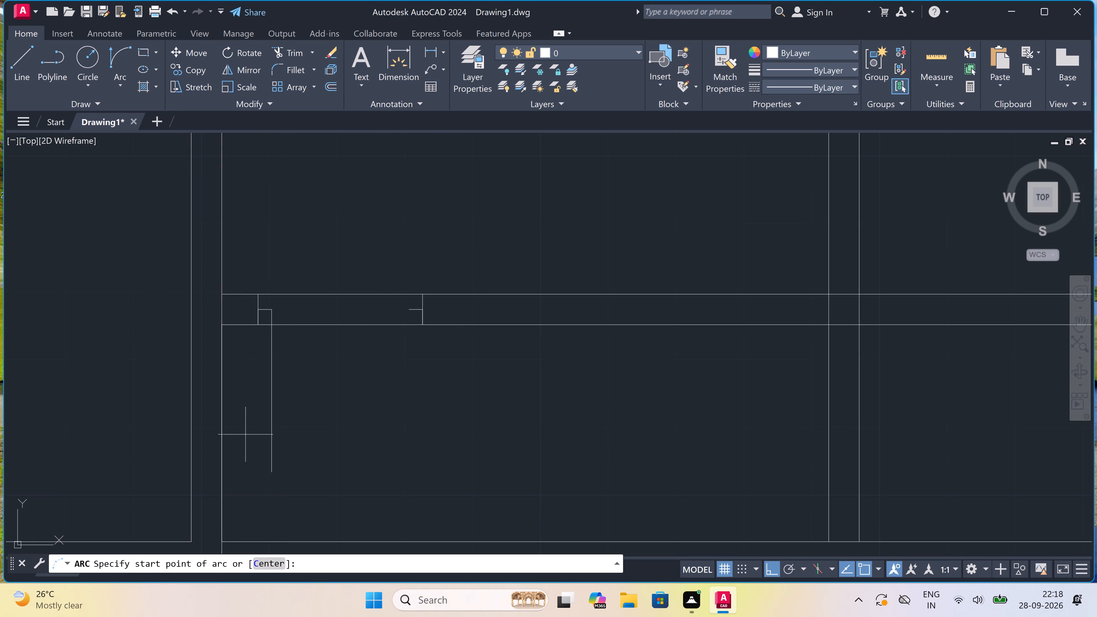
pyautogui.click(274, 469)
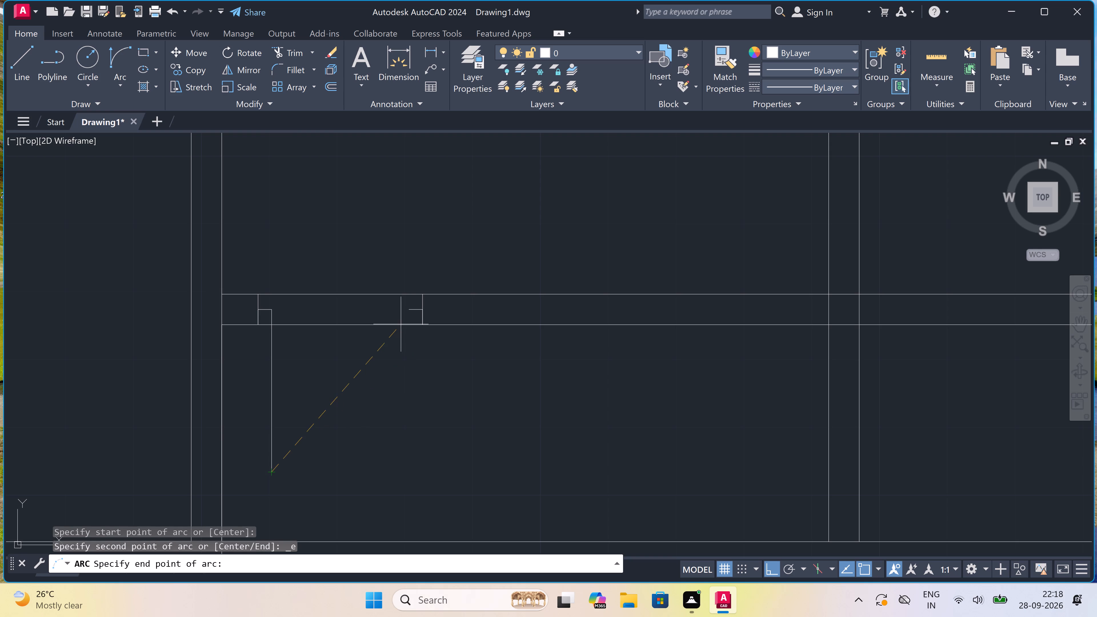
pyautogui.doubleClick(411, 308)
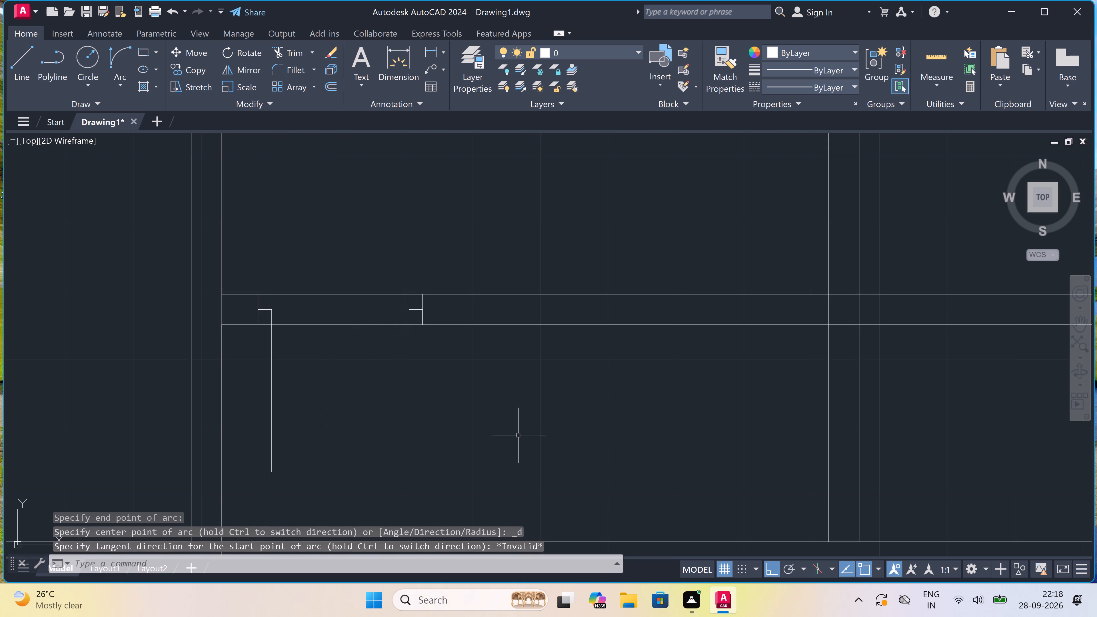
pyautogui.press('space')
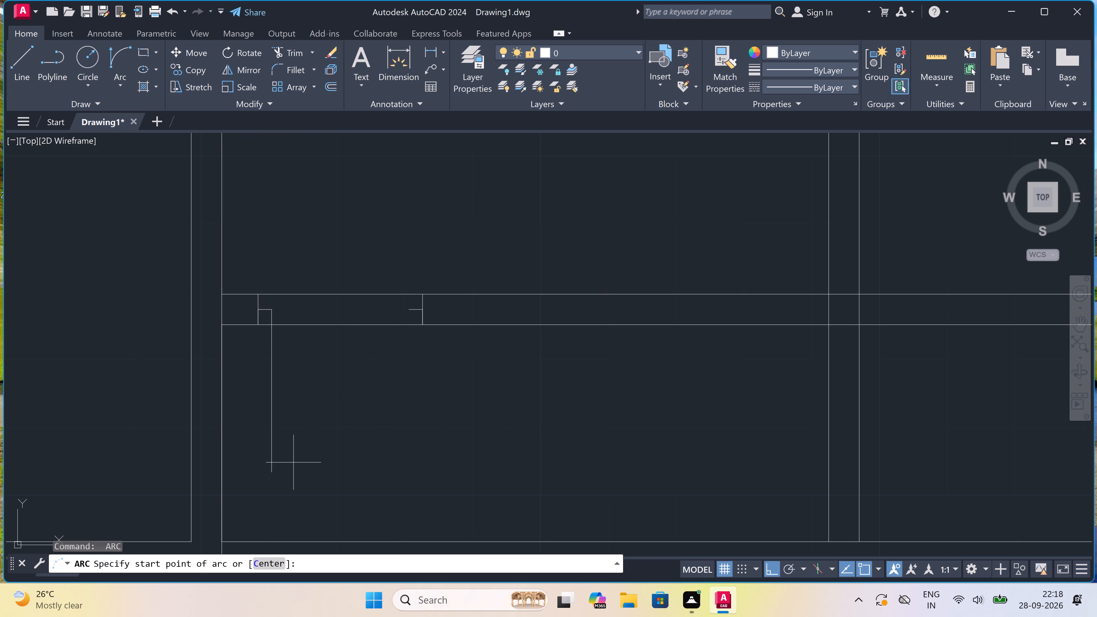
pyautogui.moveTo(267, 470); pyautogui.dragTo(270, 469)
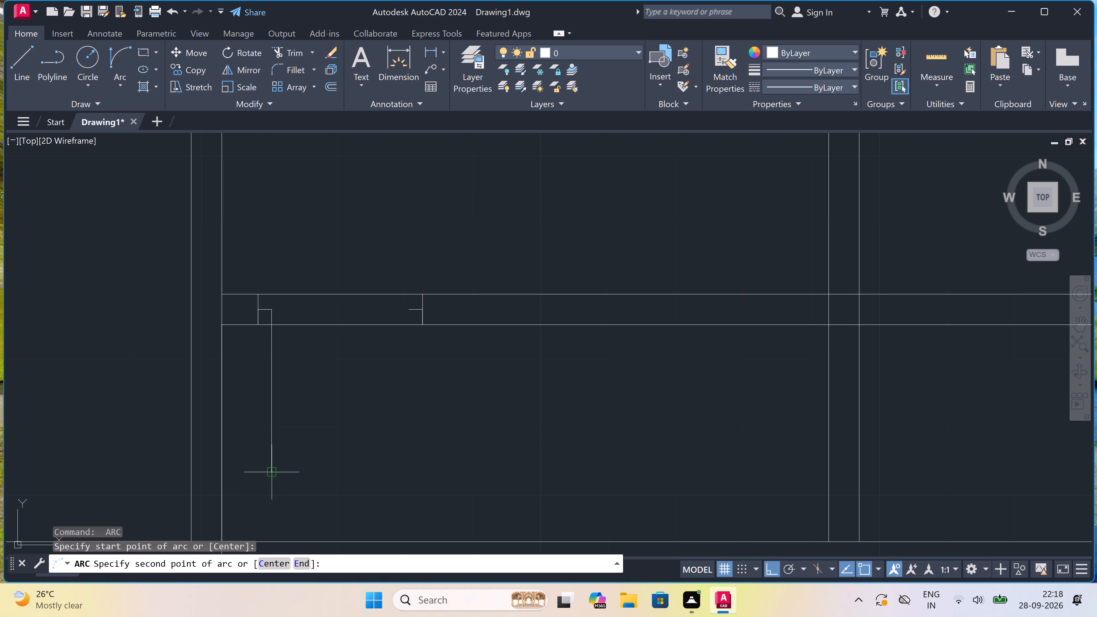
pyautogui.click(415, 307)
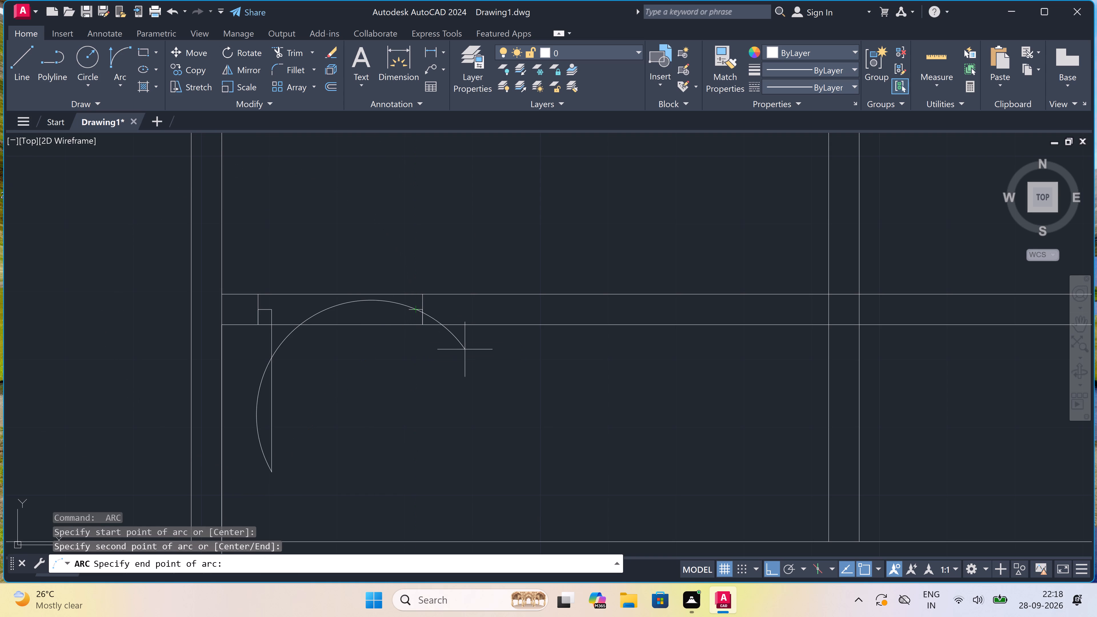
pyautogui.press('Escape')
# Draw a three-point arc from the left door leaf's lower end through the opposite stub's free end, ending above the horizontal wall.
pyautogui.press('space')
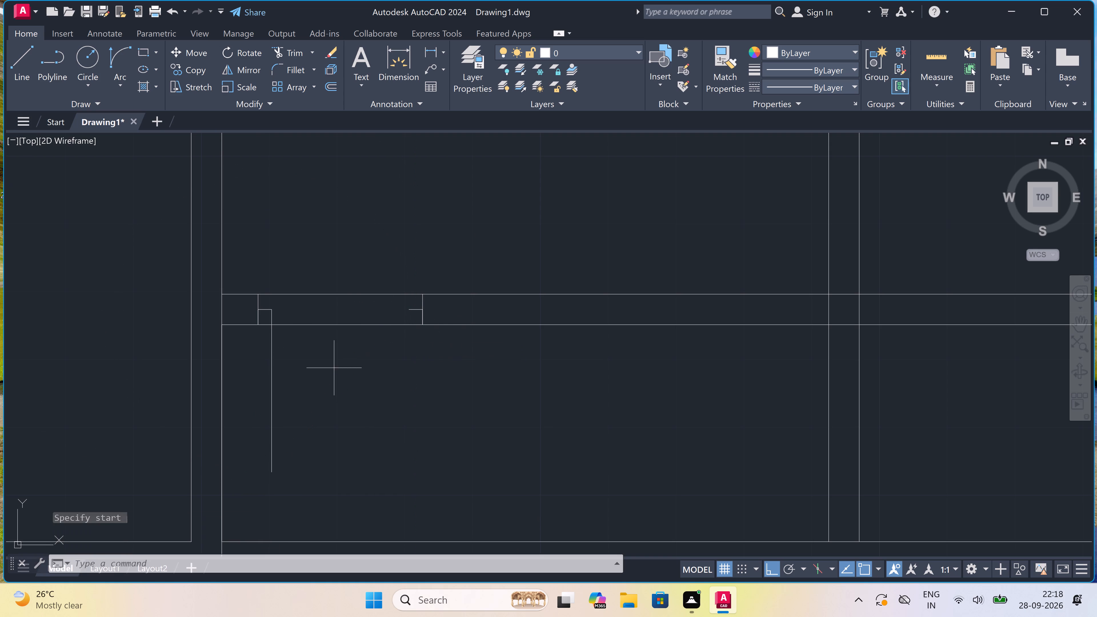
pyautogui.click(268, 471)
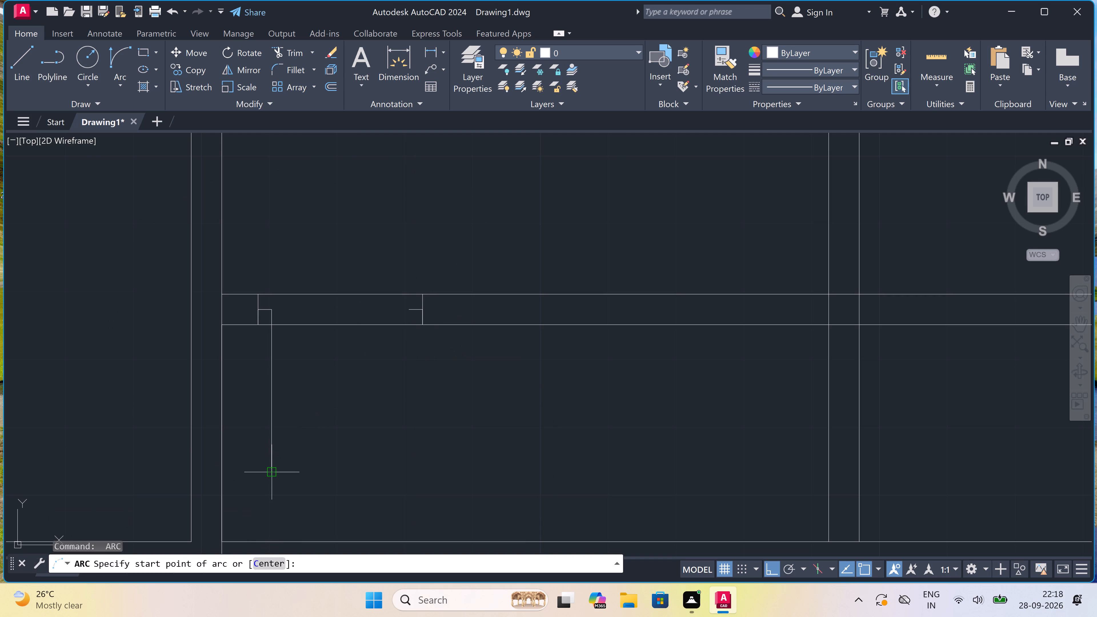
pyautogui.scroll(3, 384, 320)
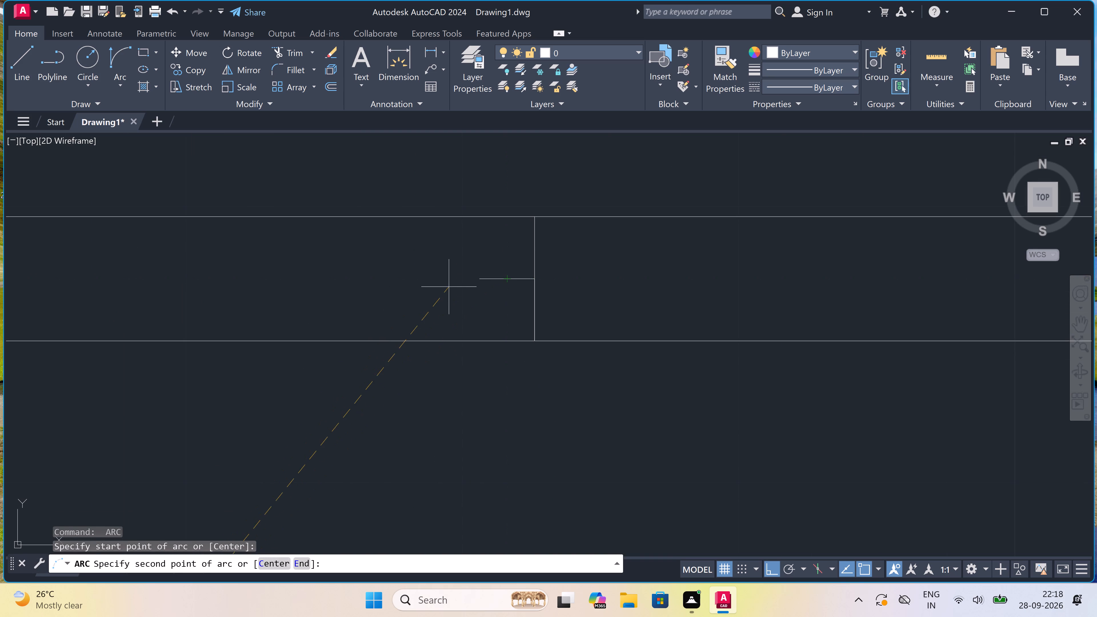
pyautogui.click(482, 279)
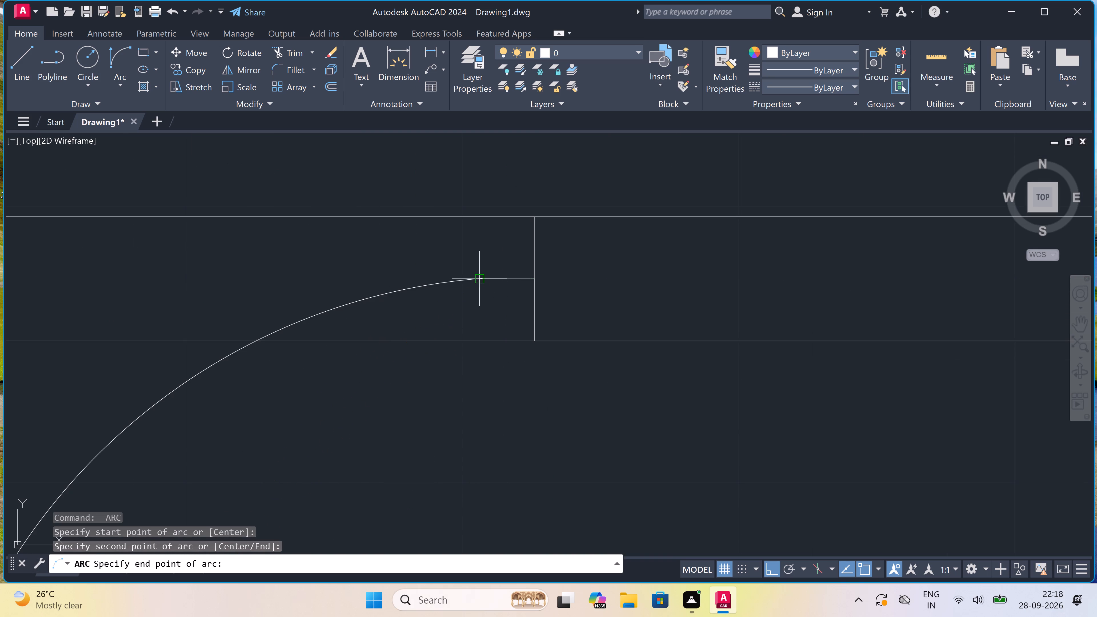
pyautogui.scroll(-3, 482, 279)
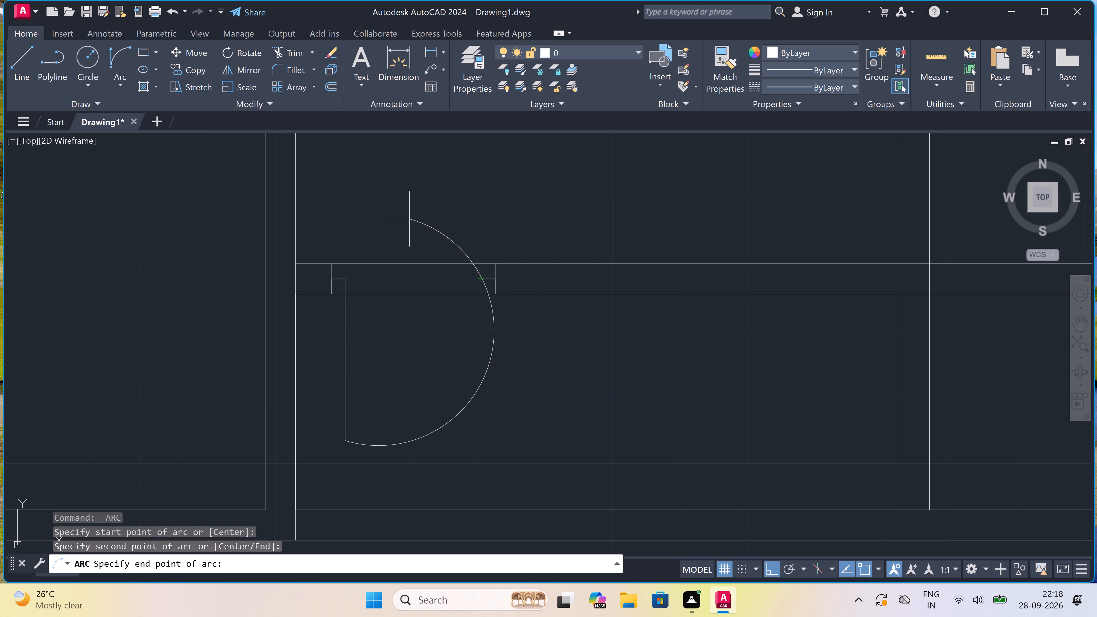
pyautogui.click(451, 226)
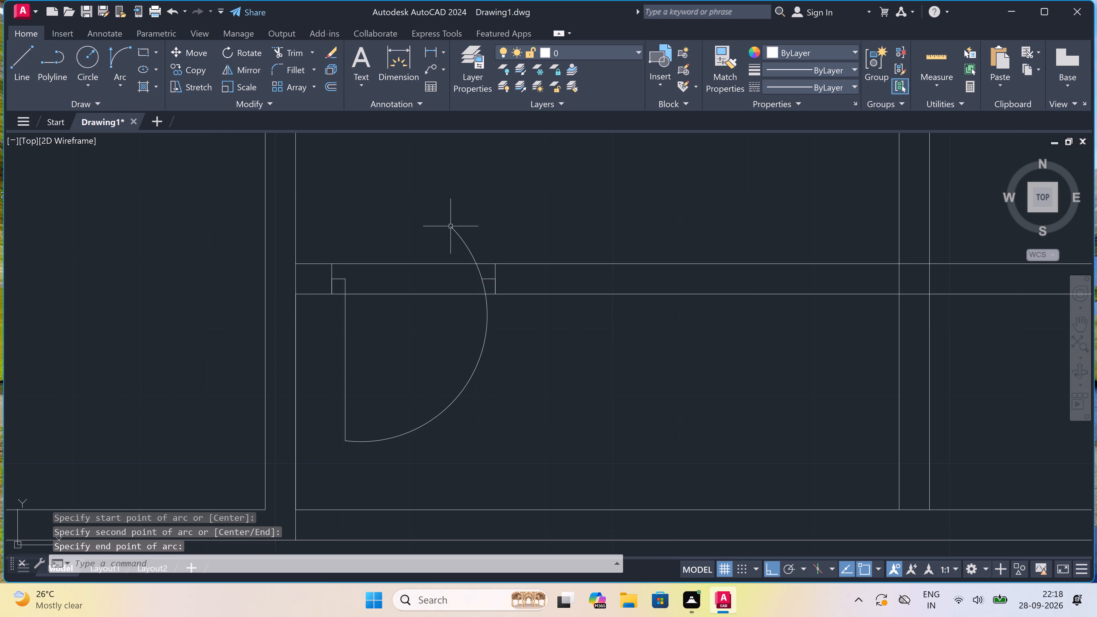
# Trim the horizontal wall's lines inside the left door opening and the part of the swing arc above the 2" stub.
pyautogui.write('tr')
pyautogui.press('space')
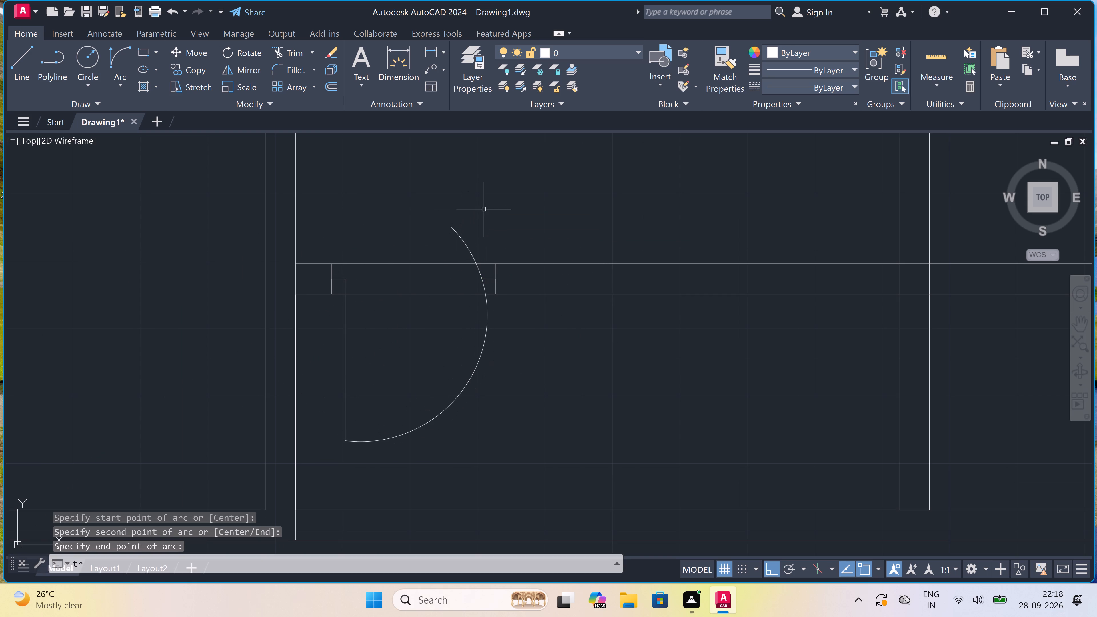
pyautogui.click(485, 207)
pyautogui.click(394, 326)
pyautogui.scroll(3, 495, 269)
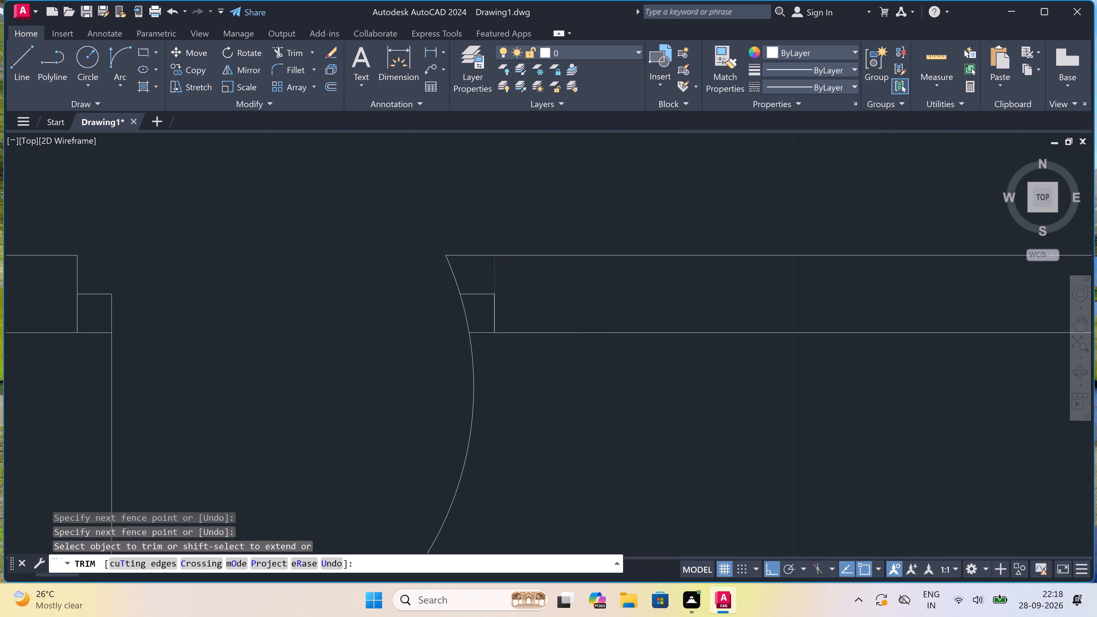
pyautogui.click(487, 261)
pyautogui.click(482, 240)
pyautogui.click(450, 265)
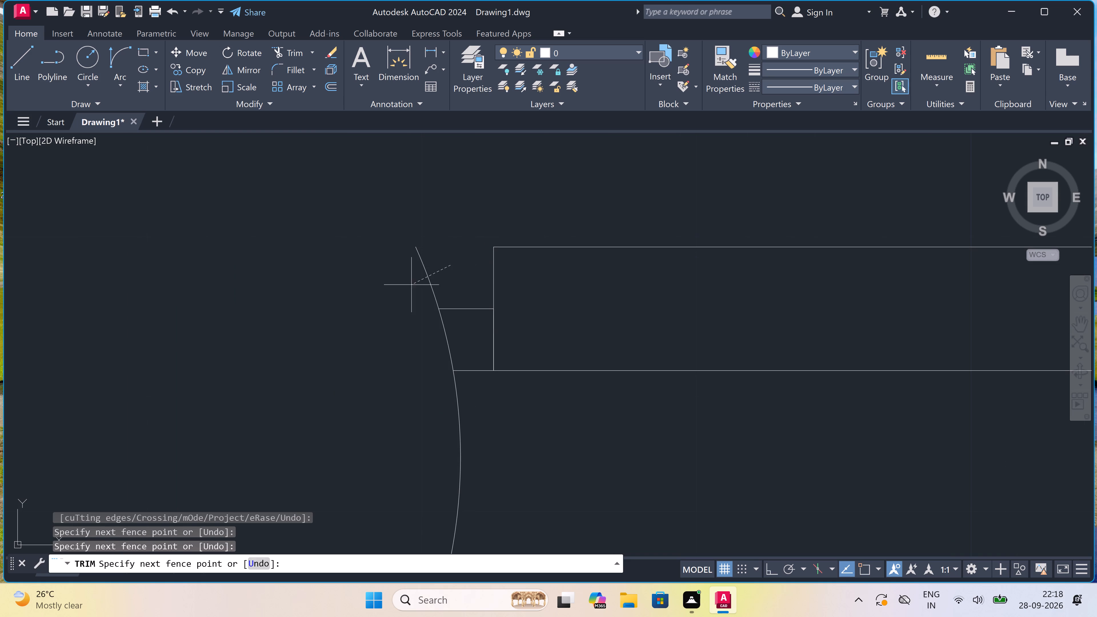
pyautogui.click(401, 289)
pyautogui.press('Escape')
# Draw a jamb across the horizontal wall near the right flanking partition, continuing 2" left from its midpoint and 2' down.
pyautogui.scroll(-6, 436, 269)
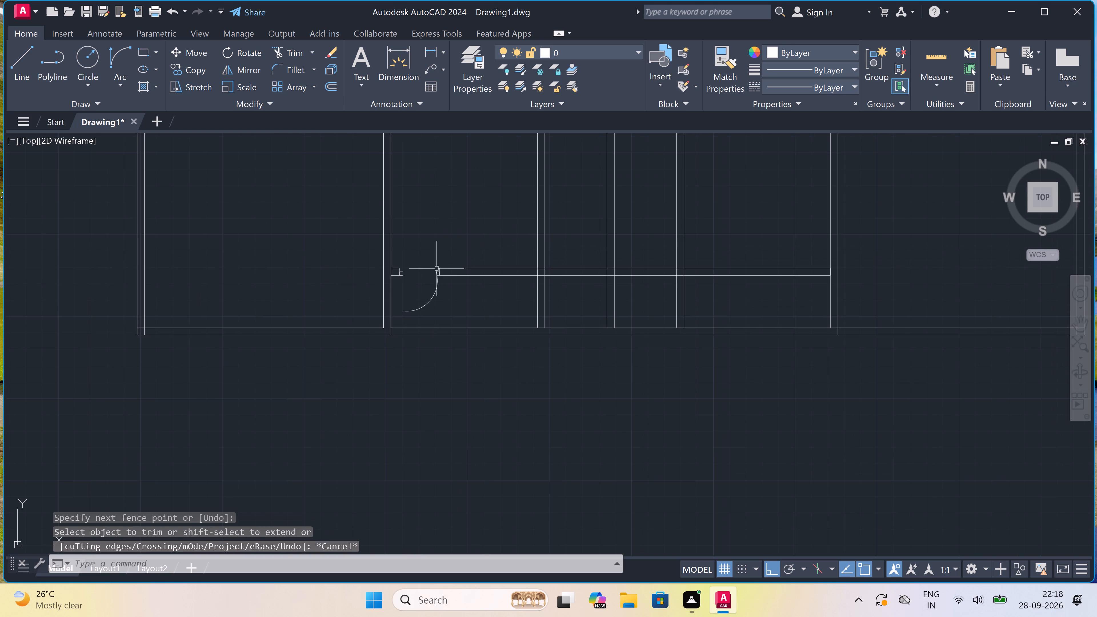
pyautogui.scroll(-2, 676, 273)
pyautogui.scroll(-2, 601, 291)
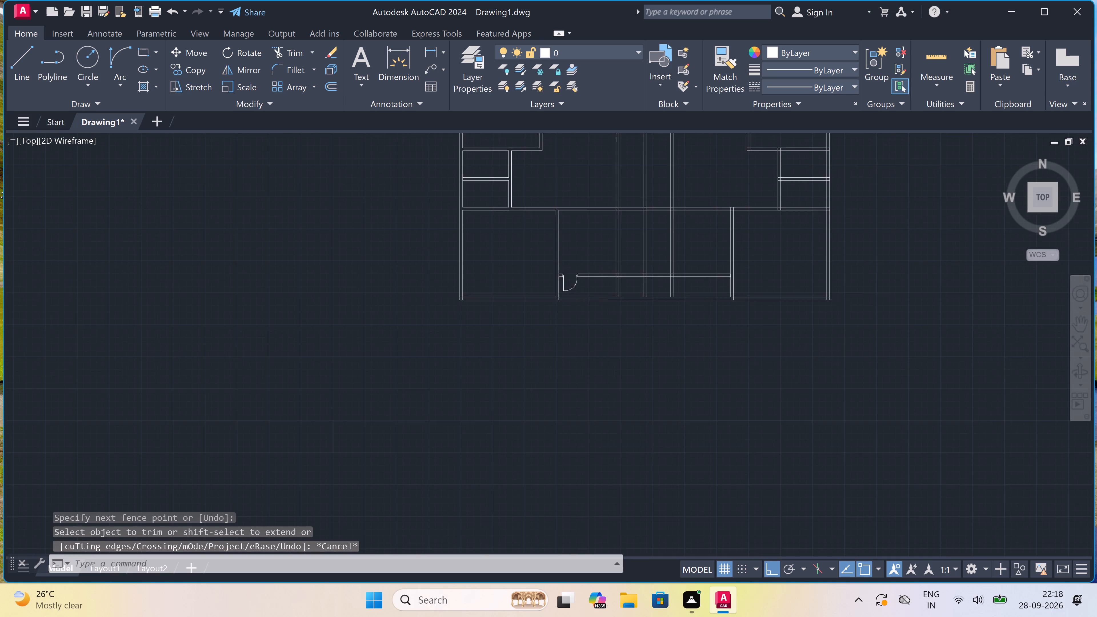
pyautogui.scroll(6, 647, 274)
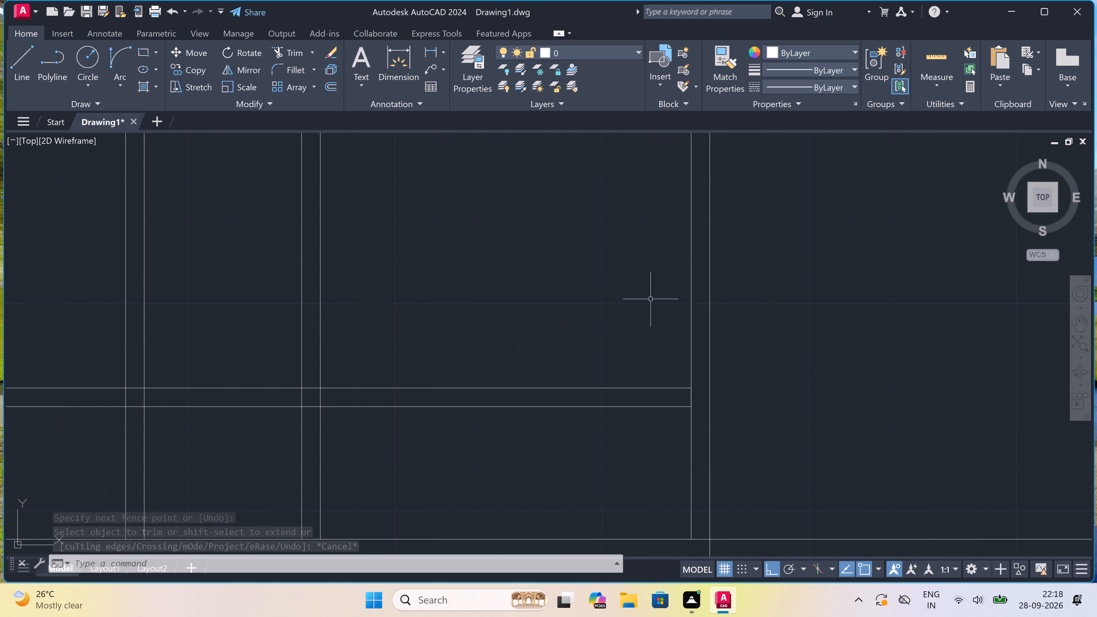
pyautogui.press('l')
pyautogui.press('space')
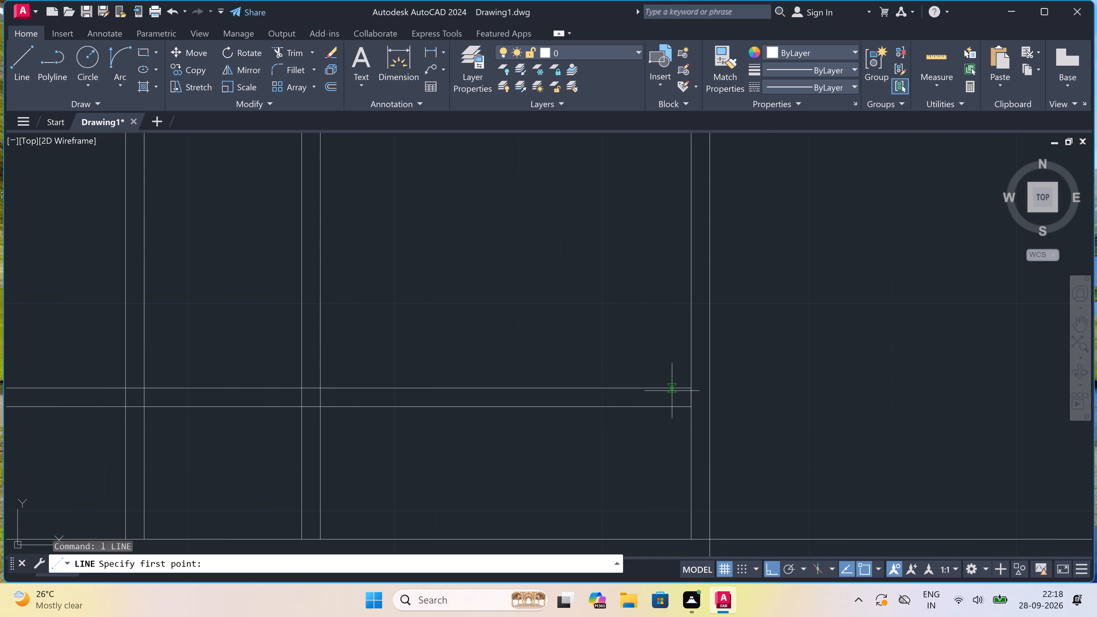
pyautogui.click(670, 388)
pyautogui.click(669, 406)
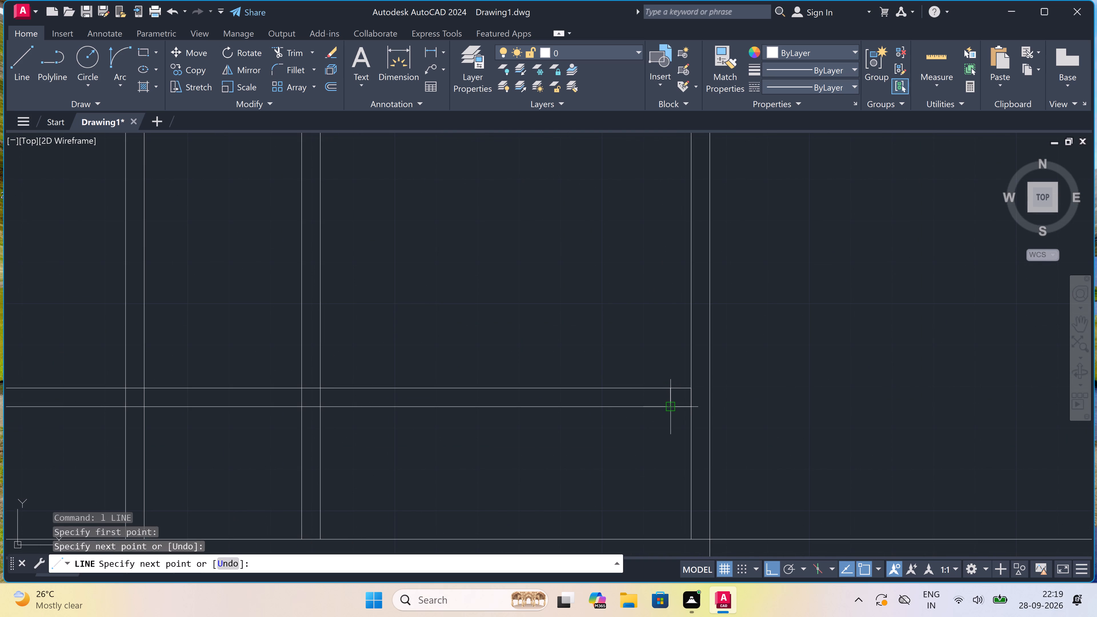
pyautogui.click(668, 401)
pyautogui.scroll(-3, 475, 321)
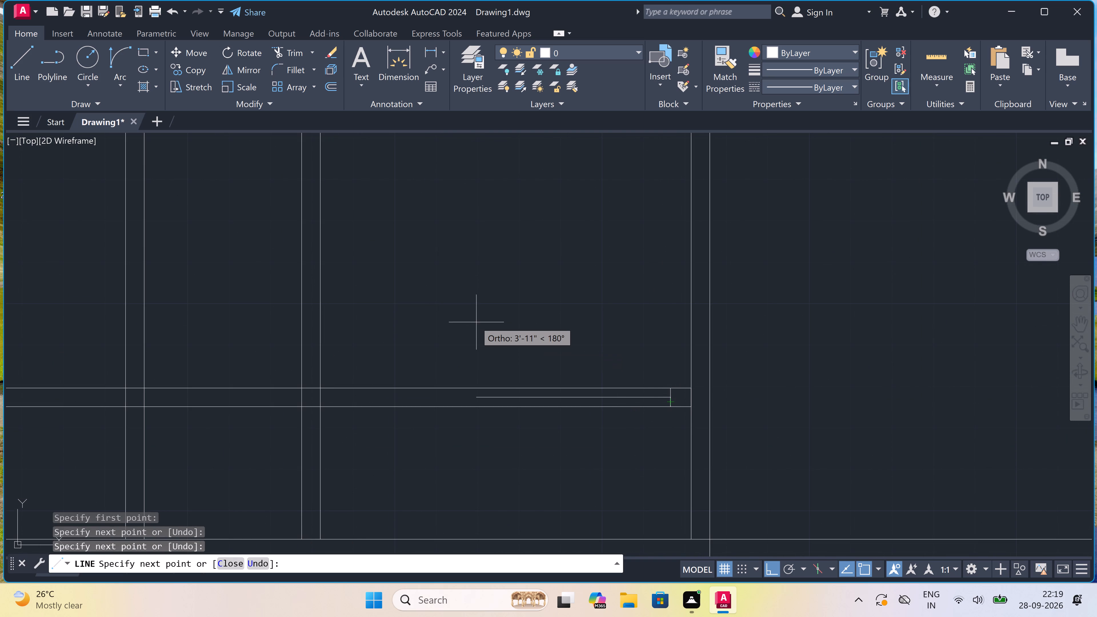
pyautogui.scroll(-1, 475, 321)
pyautogui.scroll(4, 481, 335)
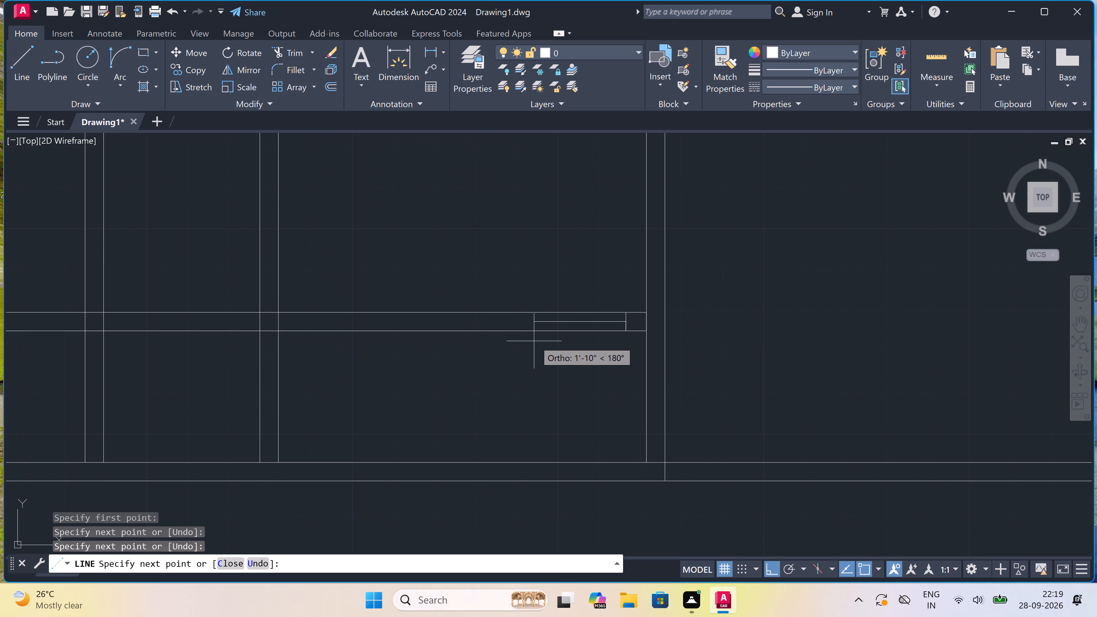
pyautogui.write('2"')
pyautogui.press('space')
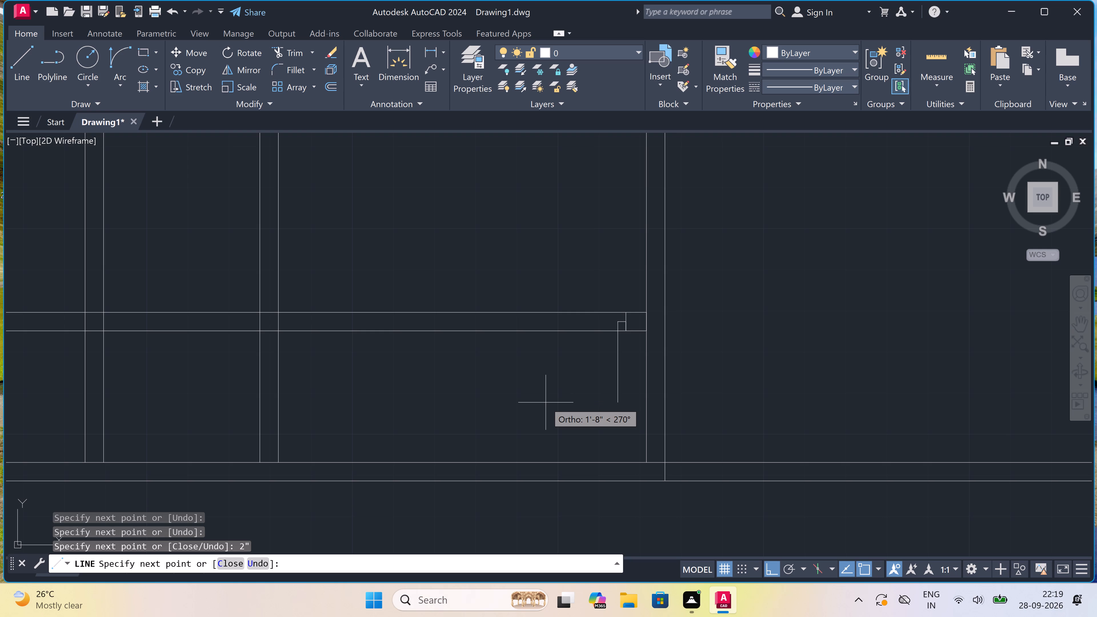
pyautogui.write("2'")
pyautogui.press('space')
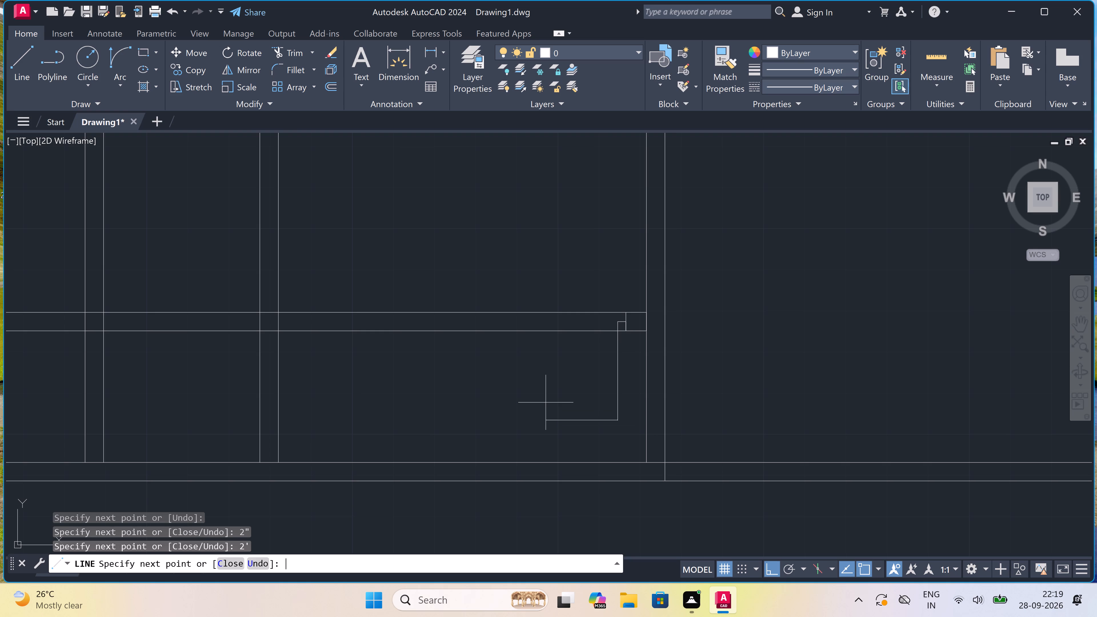
pyautogui.press('Escape')
# Draw the right door's opposite jamb across the horizontal wall, left of the leaf, continuing 2" right from its midpoint.
pyautogui.press('space')
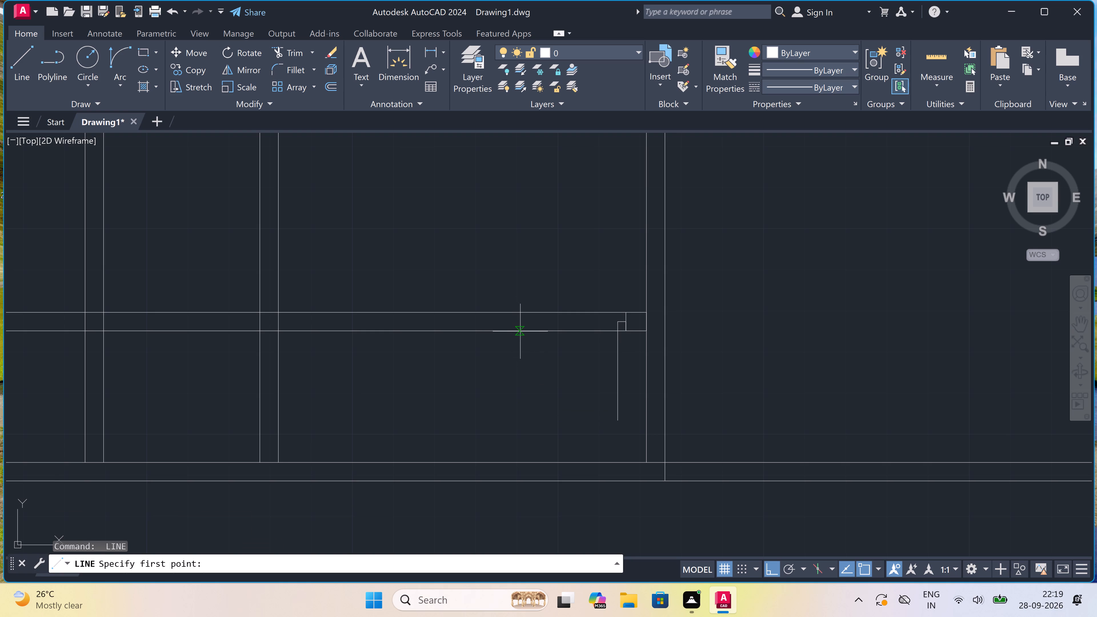
pyautogui.click(521, 331)
pyautogui.click(519, 318)
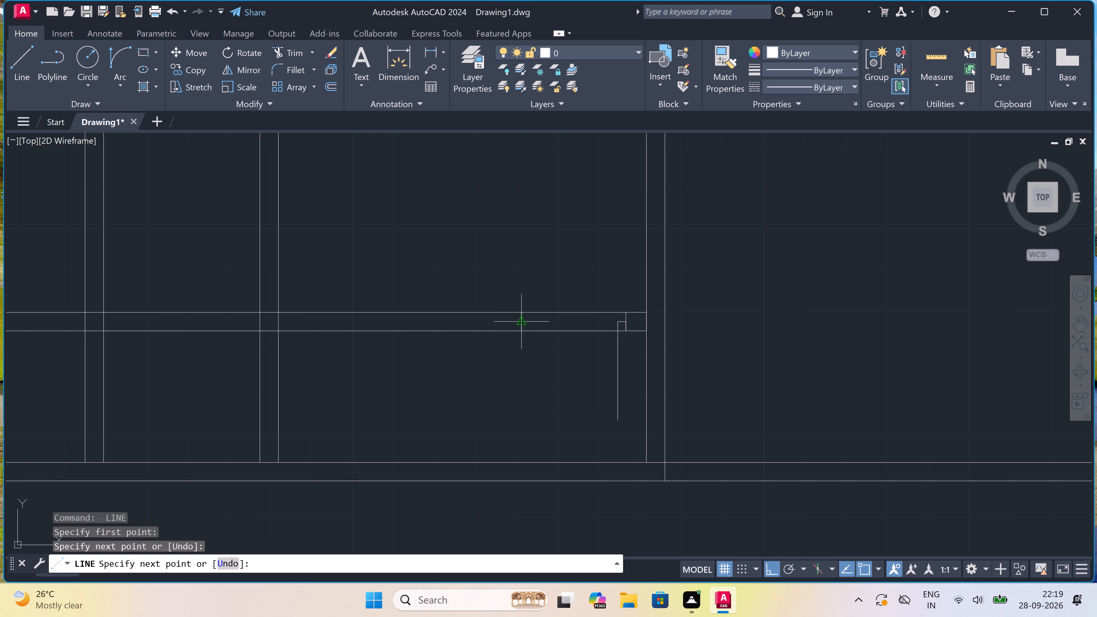
pyautogui.click(519, 318)
pyautogui.write('2"')
pyautogui.press('space')
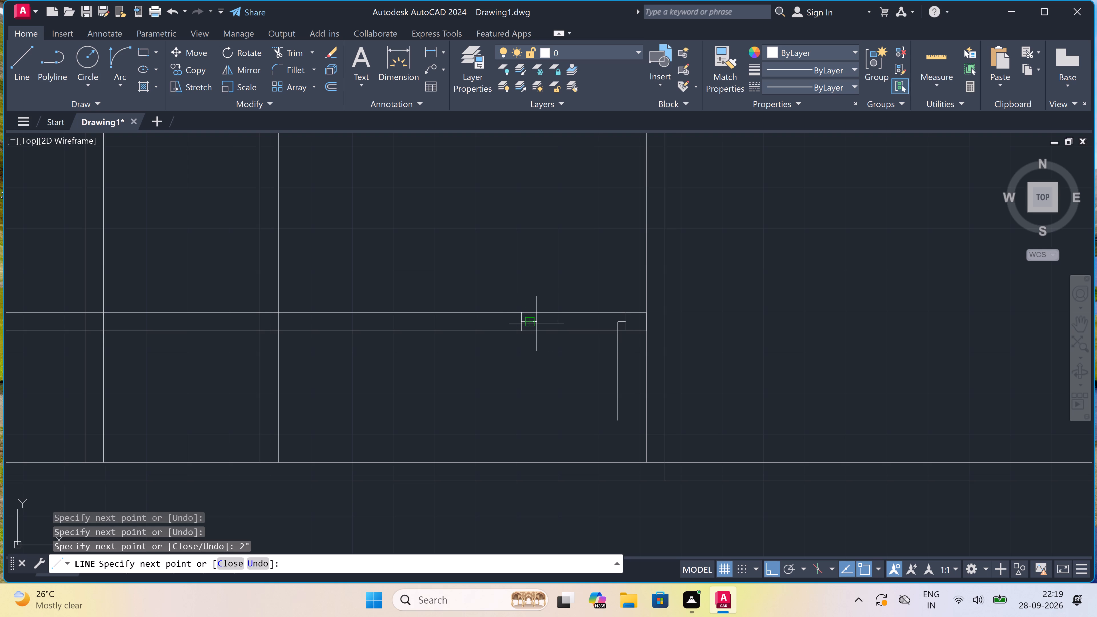
pyautogui.press('Escape')
# Draw the right door's swing arc from the leaf's lower end to the opposite 2" stub's free end, bulging down and left.
pyautogui.click(118, 65)
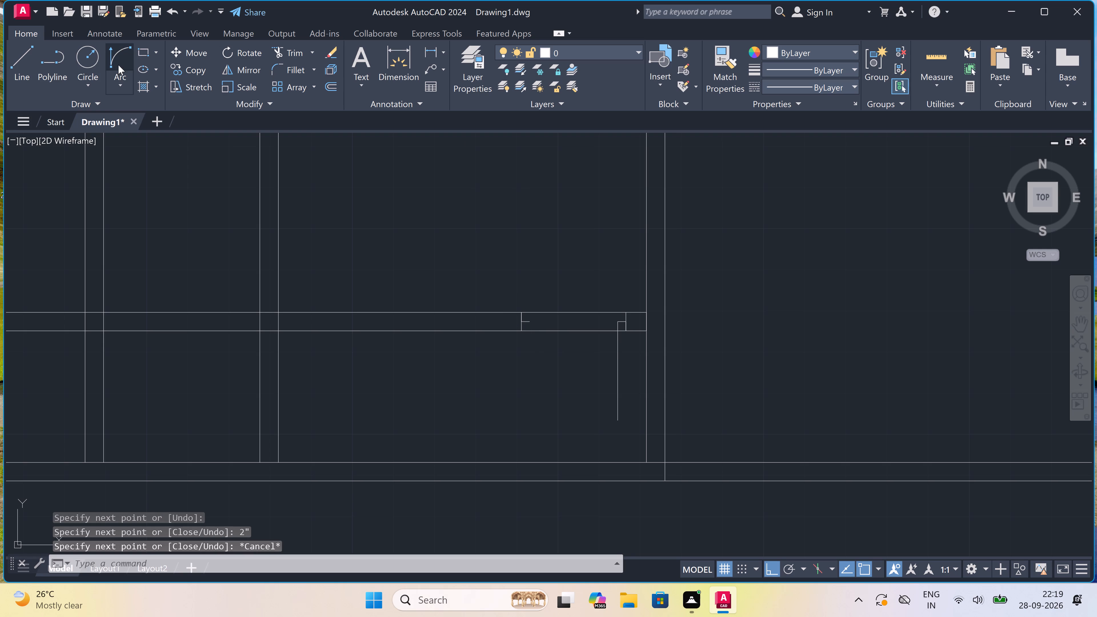
pyautogui.scroll(2, 581, 416)
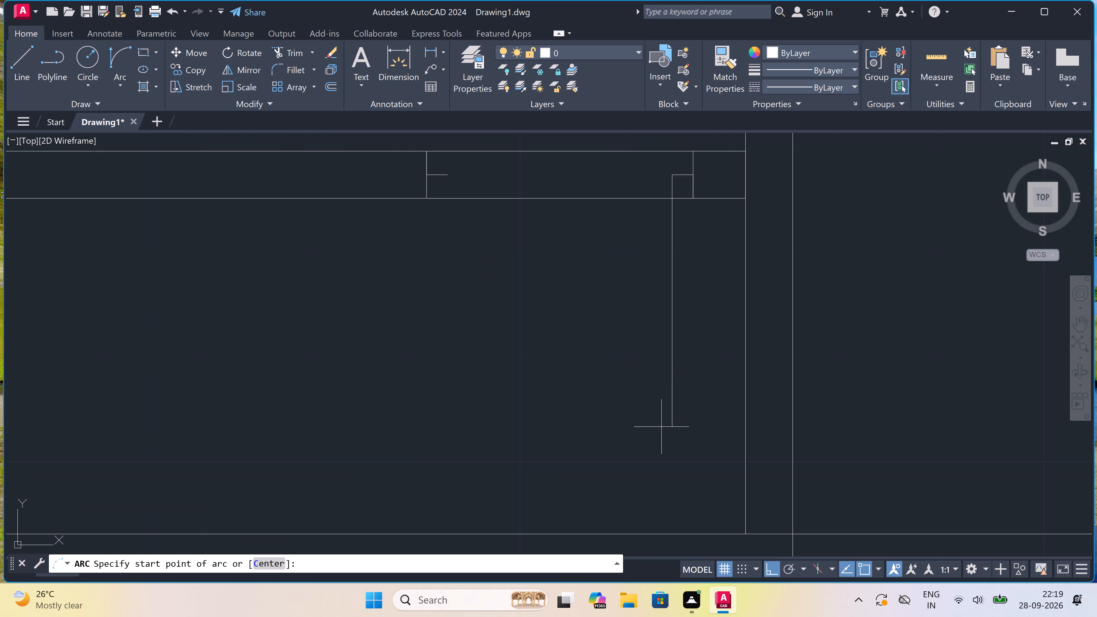
pyautogui.click(671, 432)
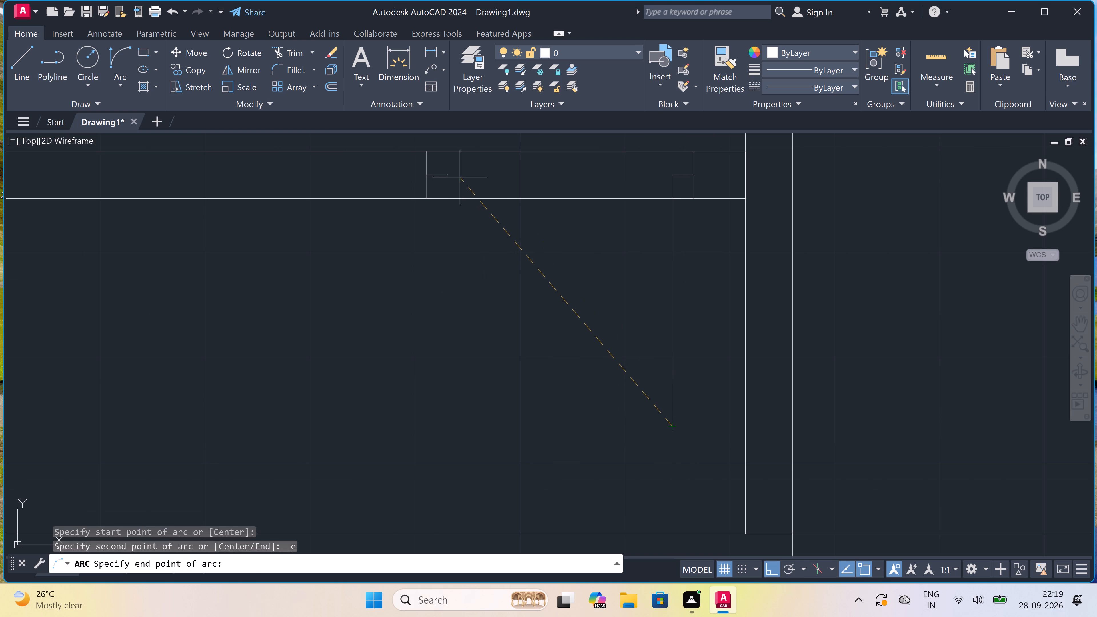
pyautogui.click(448, 175)
pyautogui.click(389, 245)
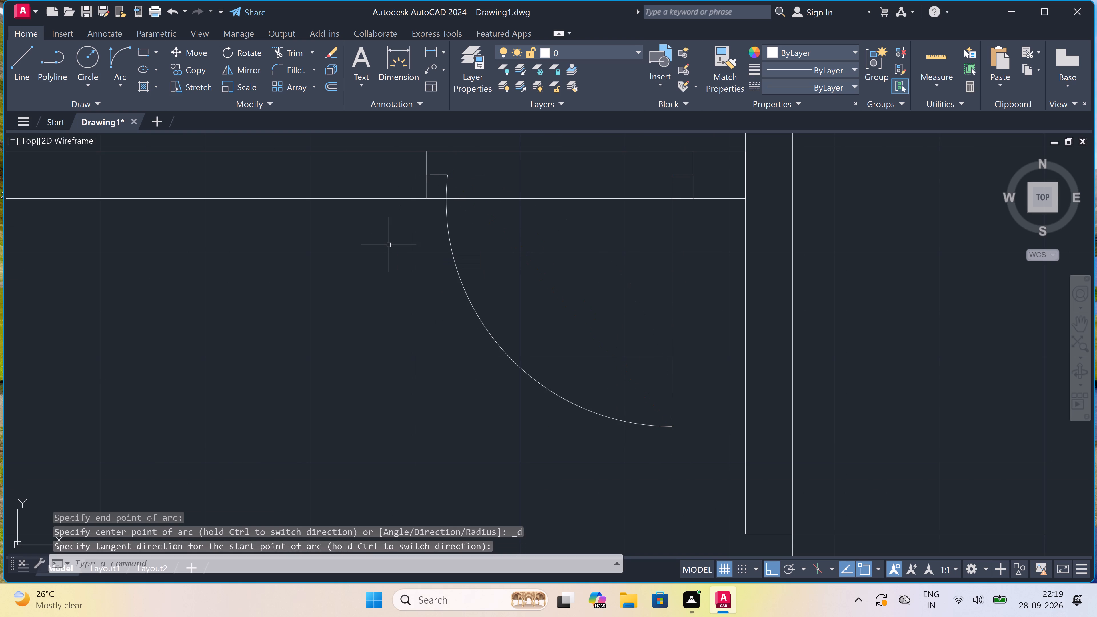
# Trim the horizontal wall's lines inside the right door opening and the right flanking partition's left line between the wall faces.
pyautogui.write('tr')
pyautogui.press('space')
pyautogui.scroll(-4, 413, 256)
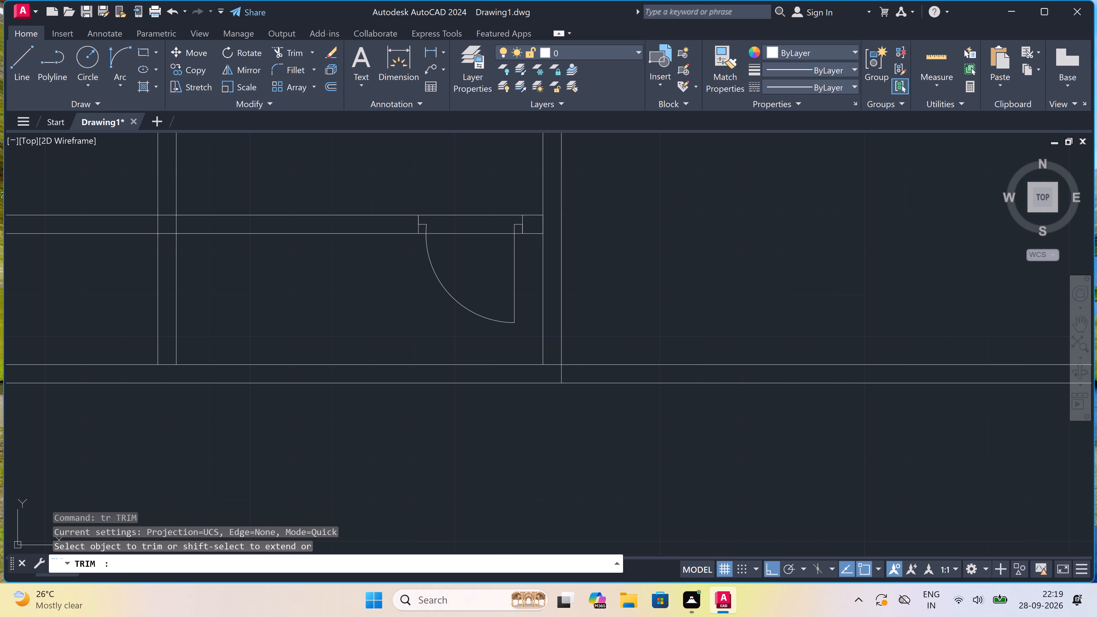
pyautogui.click(443, 244)
pyautogui.click(475, 187)
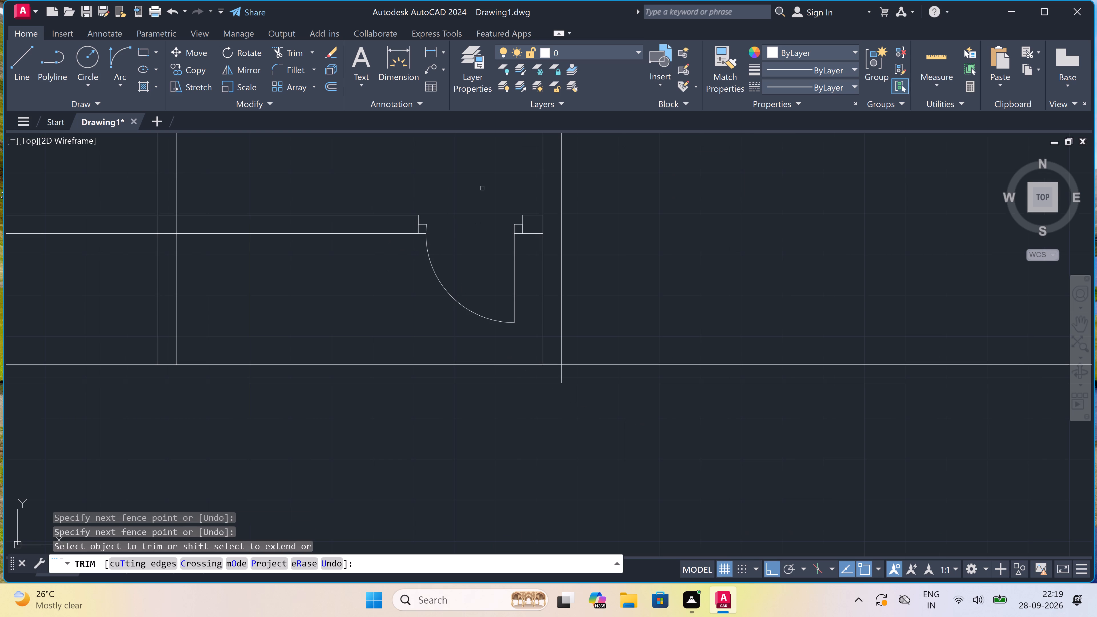
pyautogui.scroll(2, 546, 231)
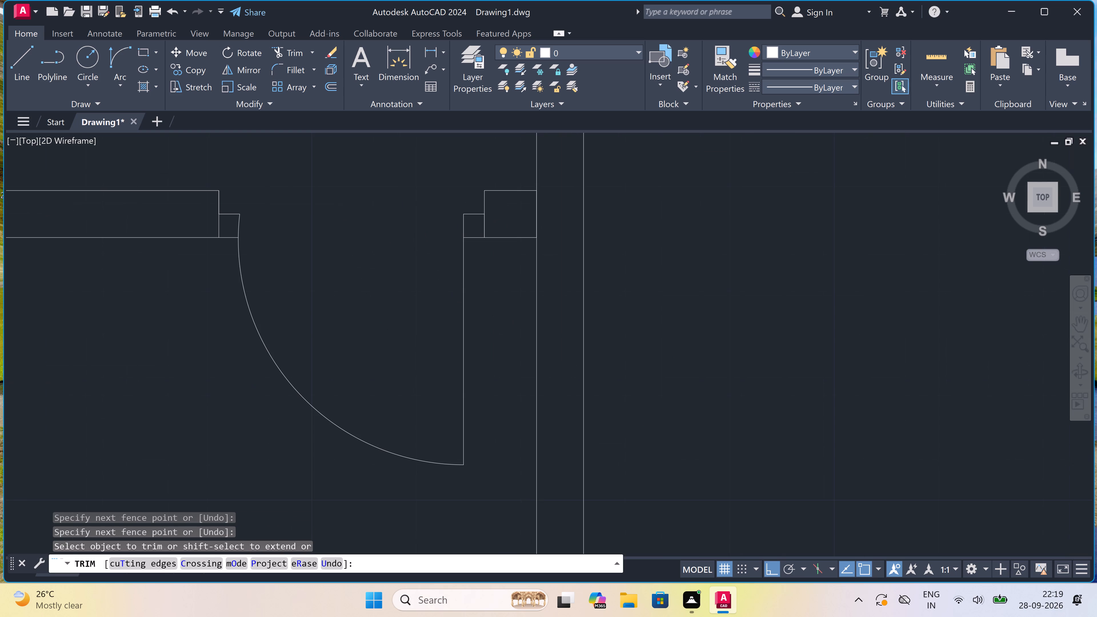
pyautogui.doubleClick(536, 223)
pyautogui.scroll(-4, 537, 223)
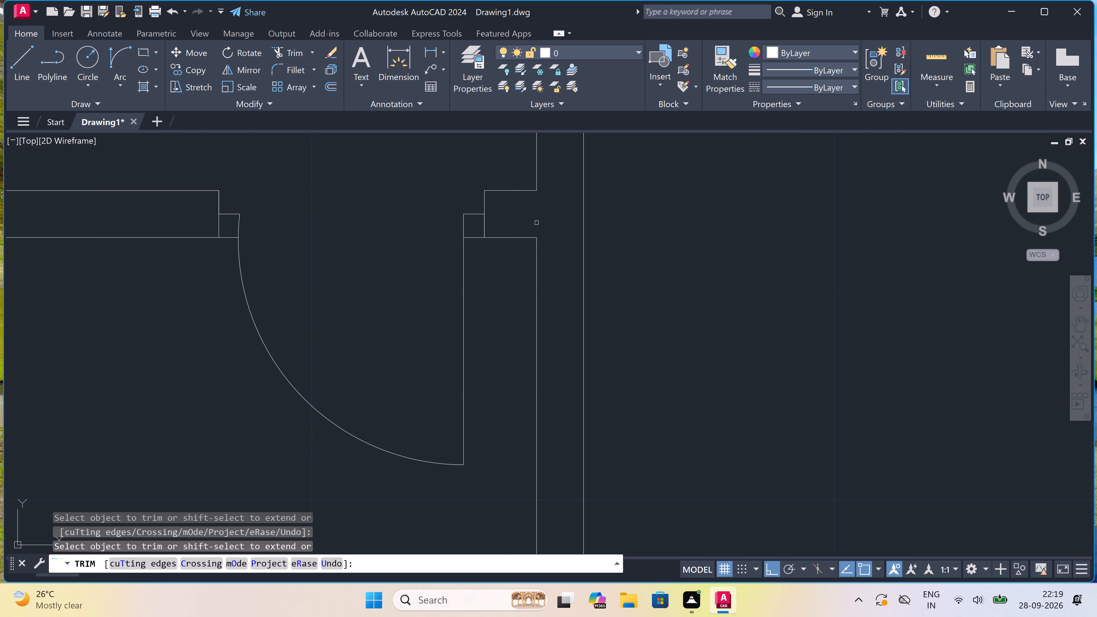
# Trim the horizontal wall between the two inner partitions, and the middle partition's lines below that wall.
pyautogui.scroll(-1, 537, 223)
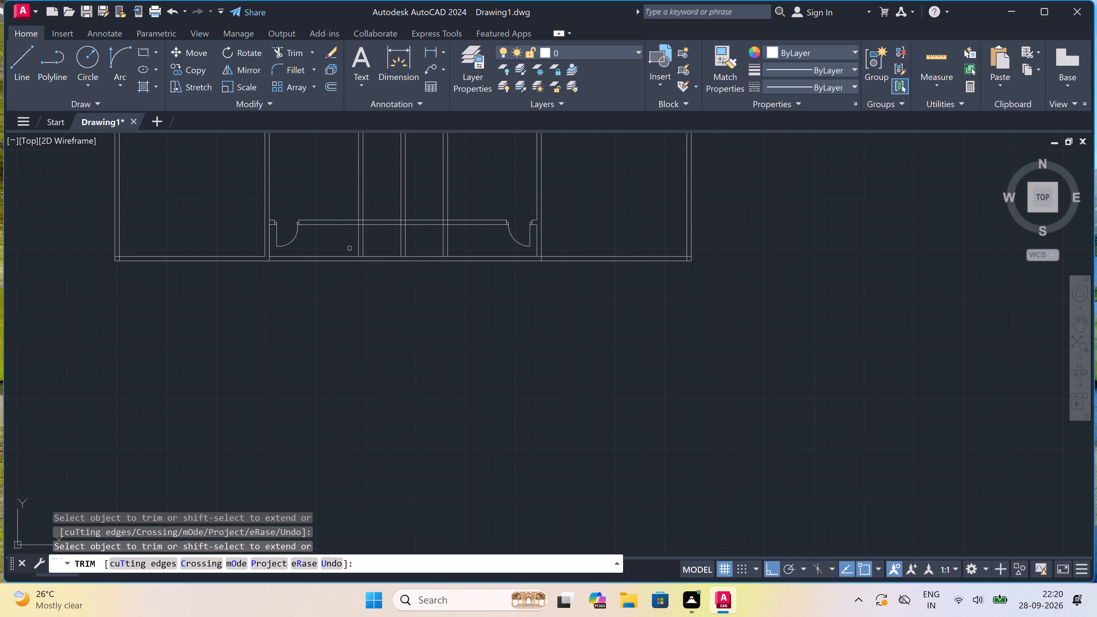
pyautogui.scroll(1, 343, 250)
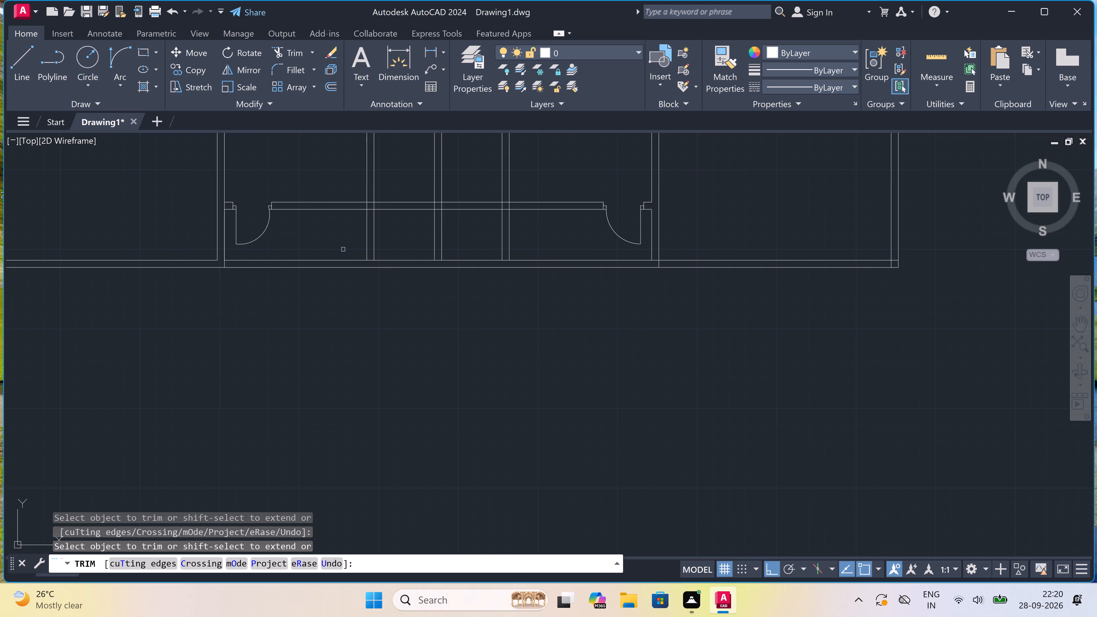
pyautogui.click(402, 221)
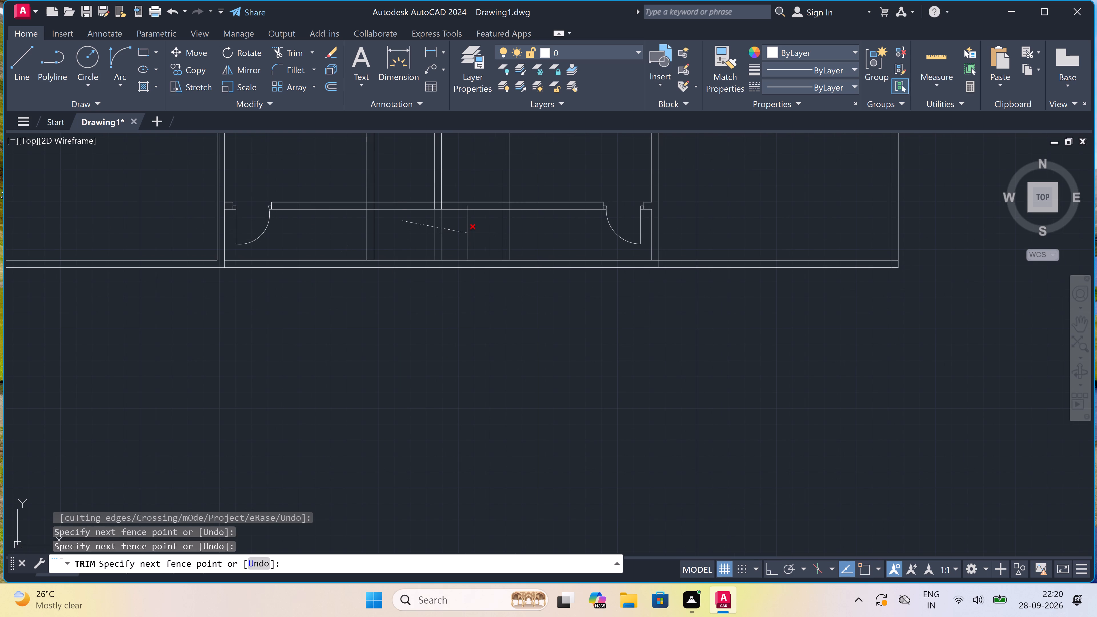
pyautogui.click(469, 233)
pyautogui.moveTo(469, 232); pyautogui.dragTo(469, 228)
pyautogui.click(469, 177)
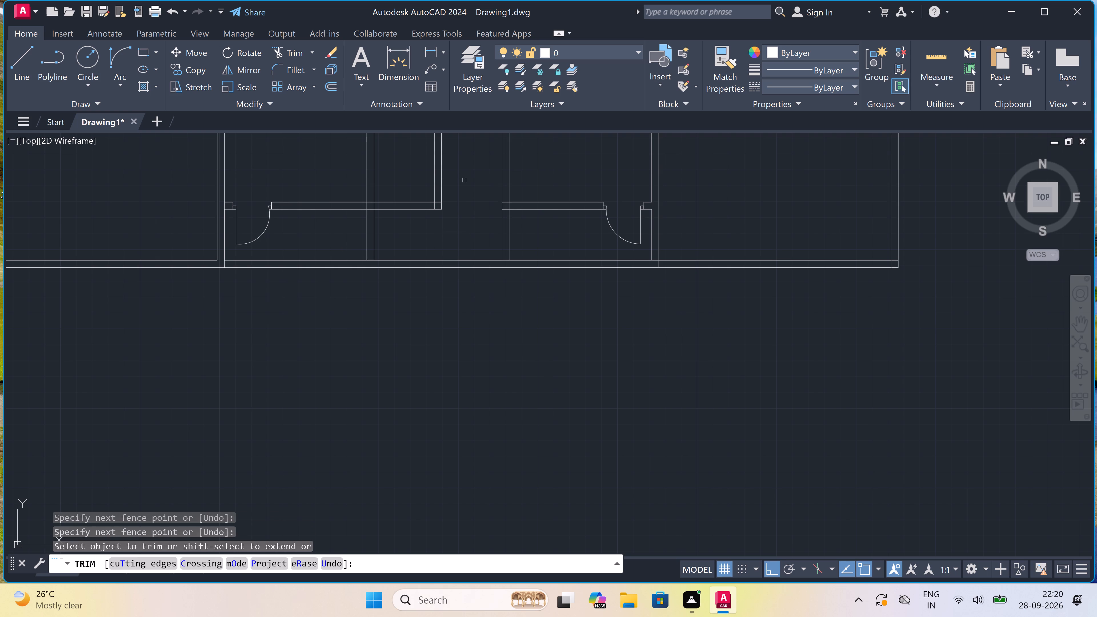
pyautogui.moveTo(403, 224); pyautogui.dragTo(403, 222)
pyautogui.doubleClick(406, 189)
# Trim the crossing lines where the left horizontal wall meets the left inner partition, leaving an open T-junction.
pyautogui.scroll(2, 407, 189)
pyautogui.scroll(1, 294, 235)
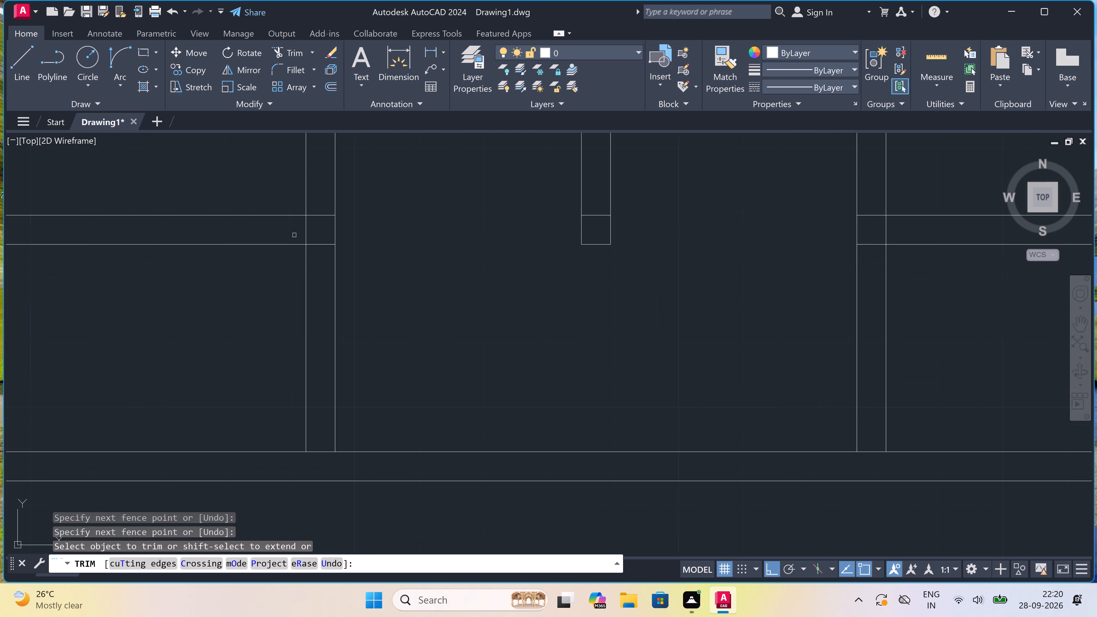
pyautogui.scroll(1, 295, 235)
pyautogui.click(295, 233)
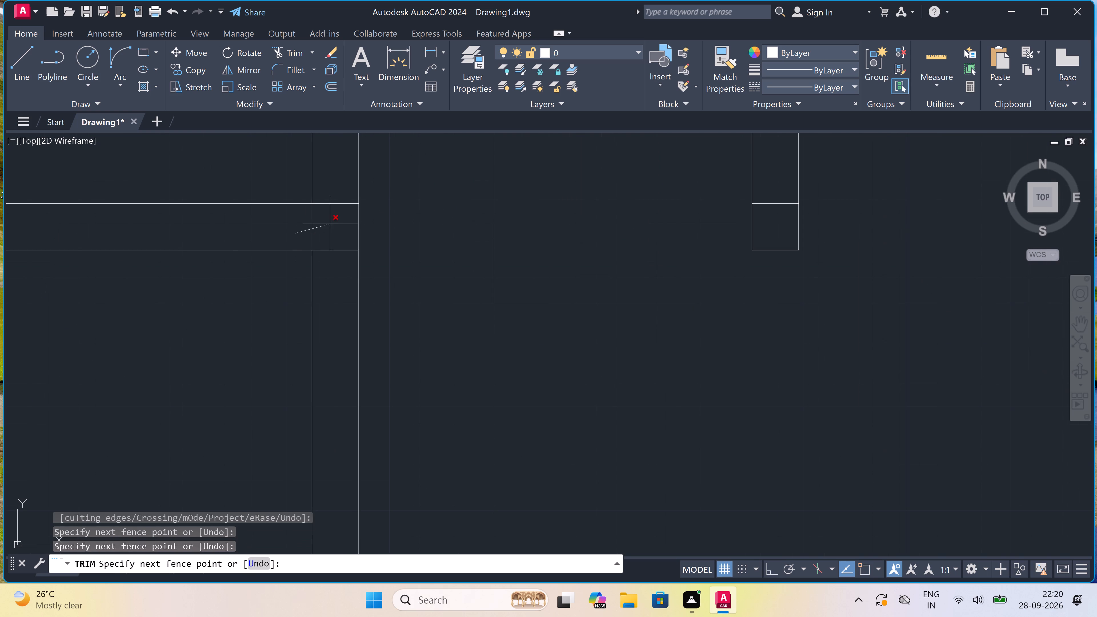
pyautogui.click(330, 224)
pyautogui.click(337, 192)
pyautogui.click(328, 304)
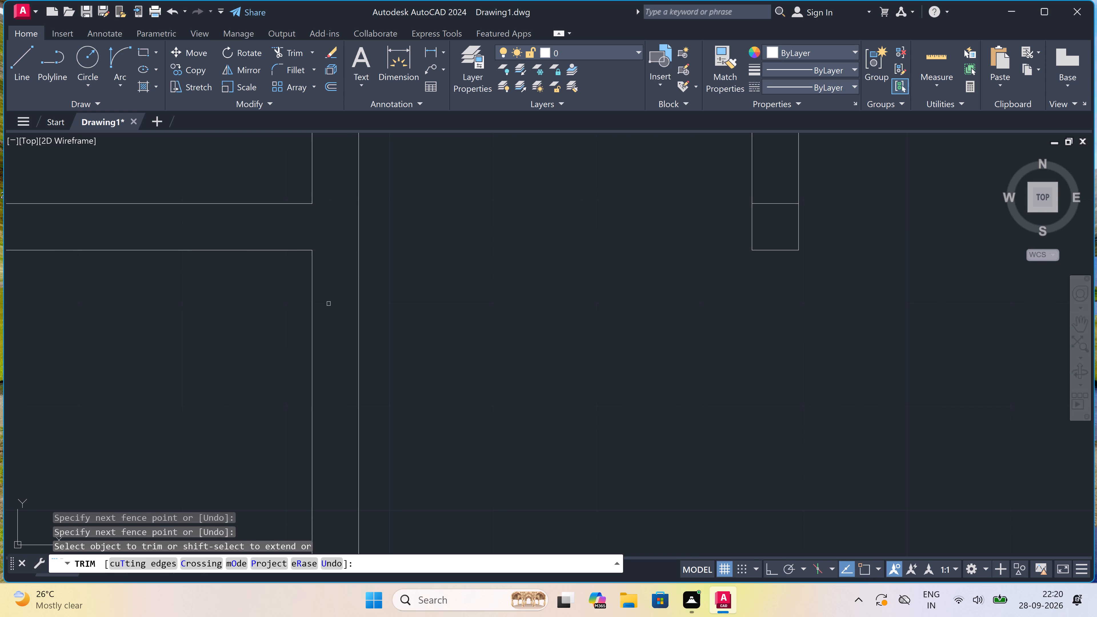
# Trim the crossing lines where the right horizontal wall meets the right inner partition, leaving an open T-junction.
pyautogui.scroll(-4, 328, 303)
pyautogui.scroll(2, 420, 313)
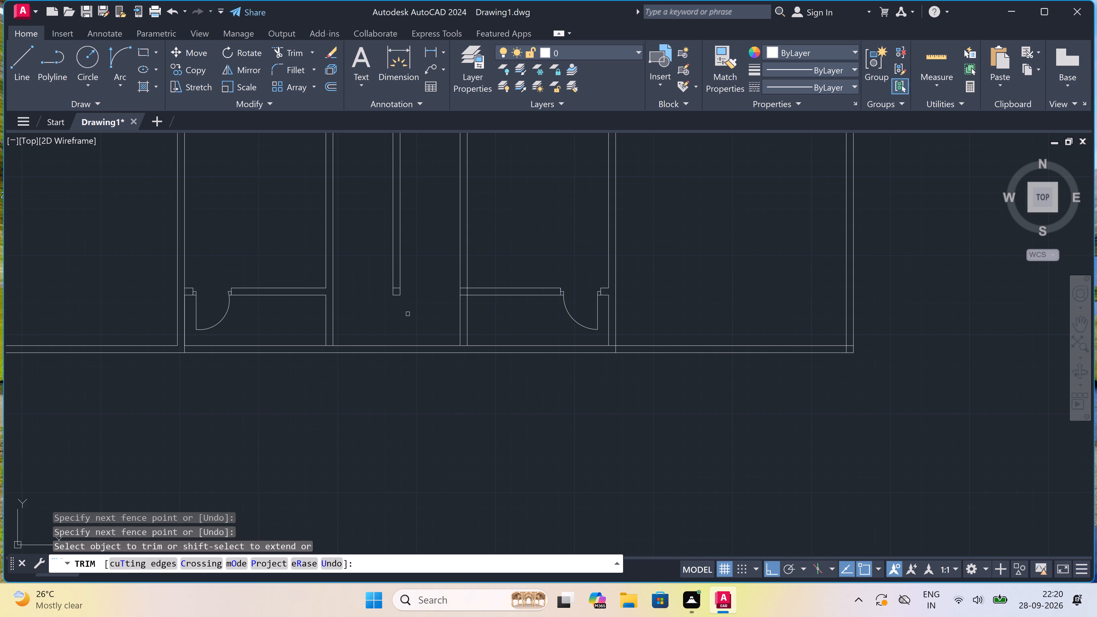
pyautogui.scroll(1, 491, 282)
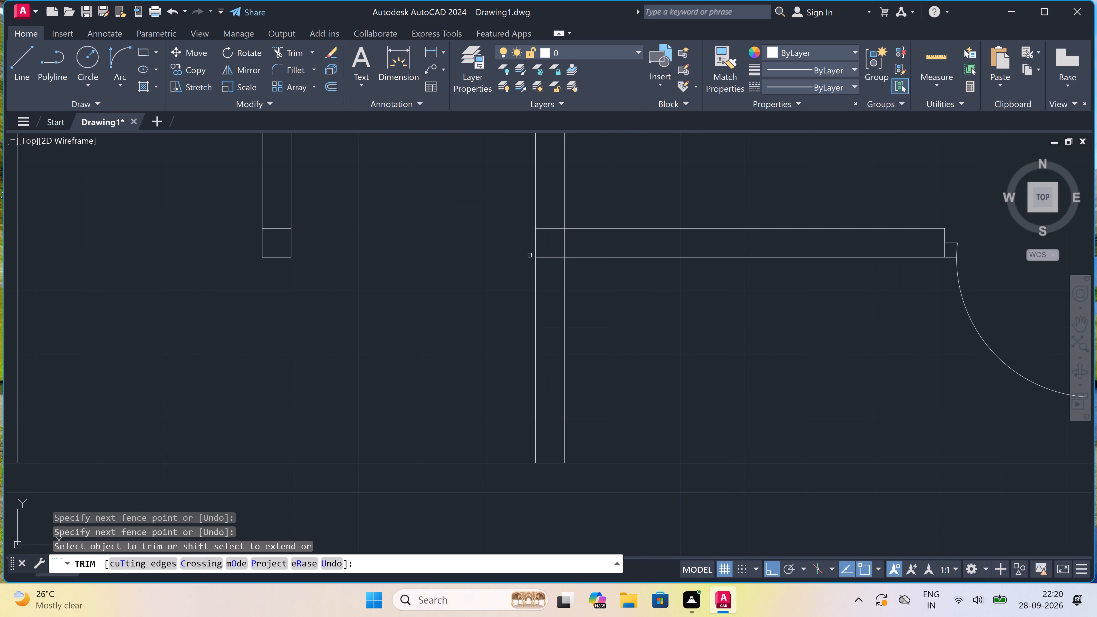
pyautogui.click(555, 225)
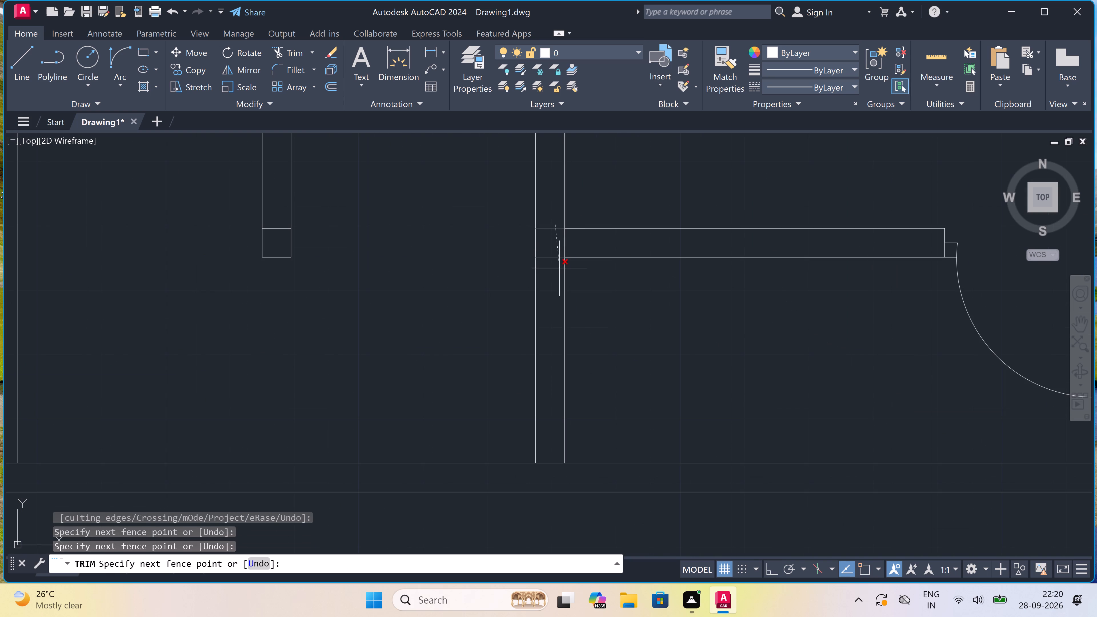
pyautogui.click(550, 270)
pyautogui.click(552, 251)
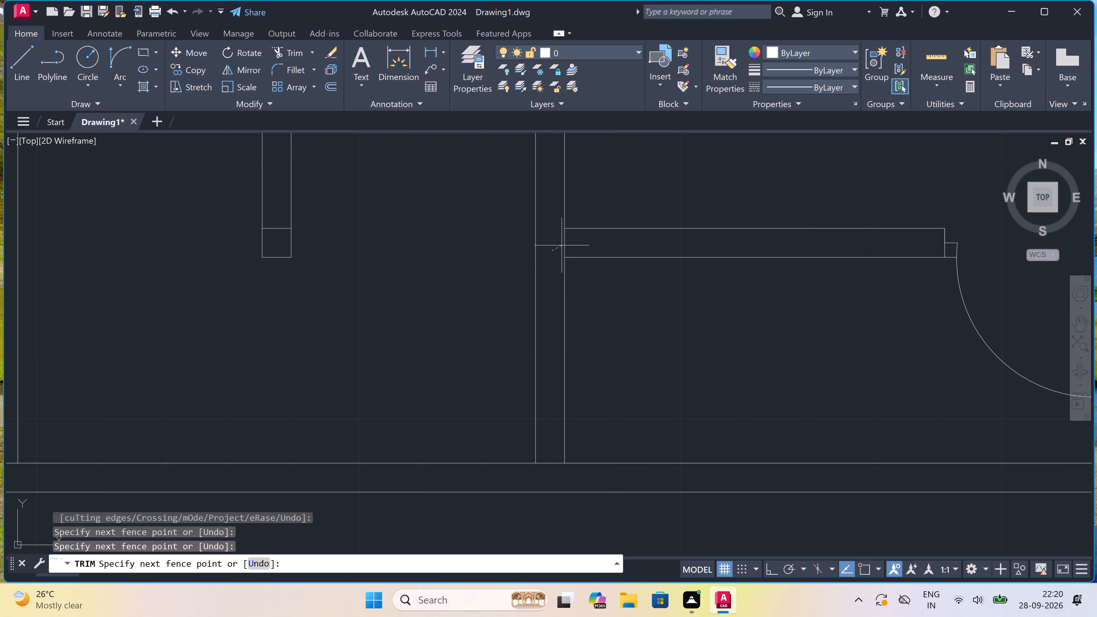
pyautogui.doubleClick(564, 245)
pyautogui.doubleClick(564, 245)
pyautogui.scroll(-3, 564, 245)
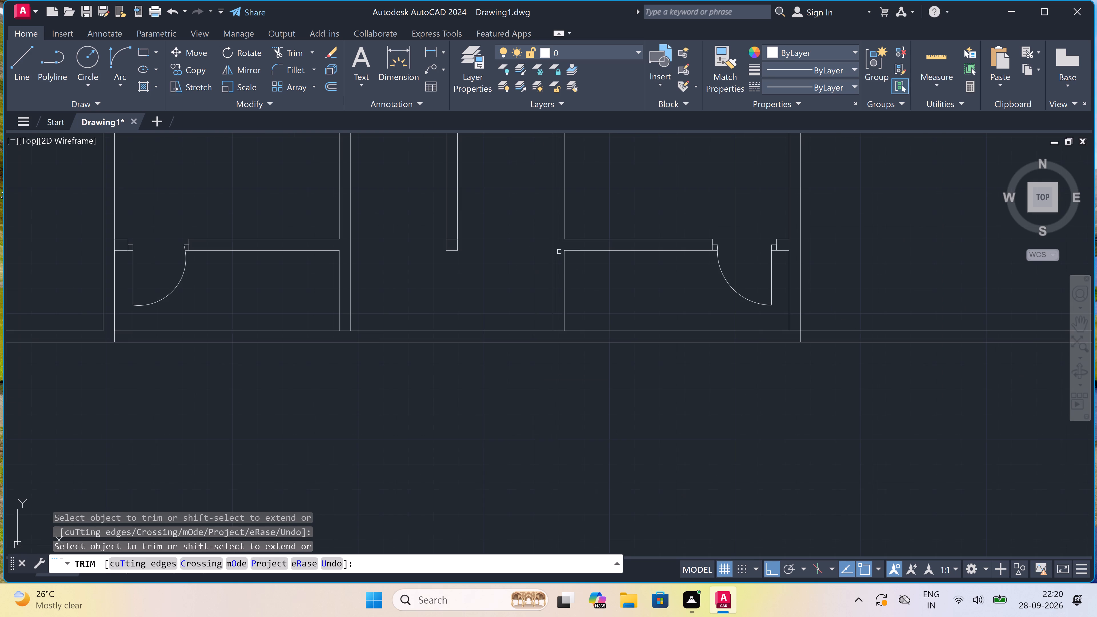
pyautogui.press('Escape')
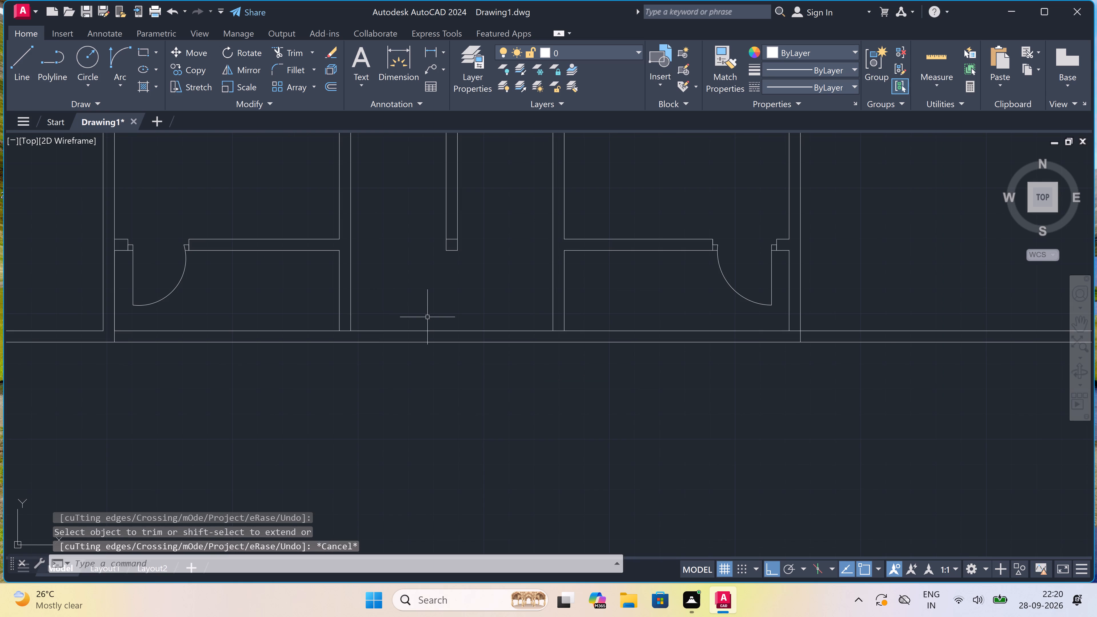
# Extend the left inner partition's left line and the right inner partition's right line down to the bottom wall's outer line.
pyautogui.press('e')
pyautogui.press('x')
pyautogui.press('space')
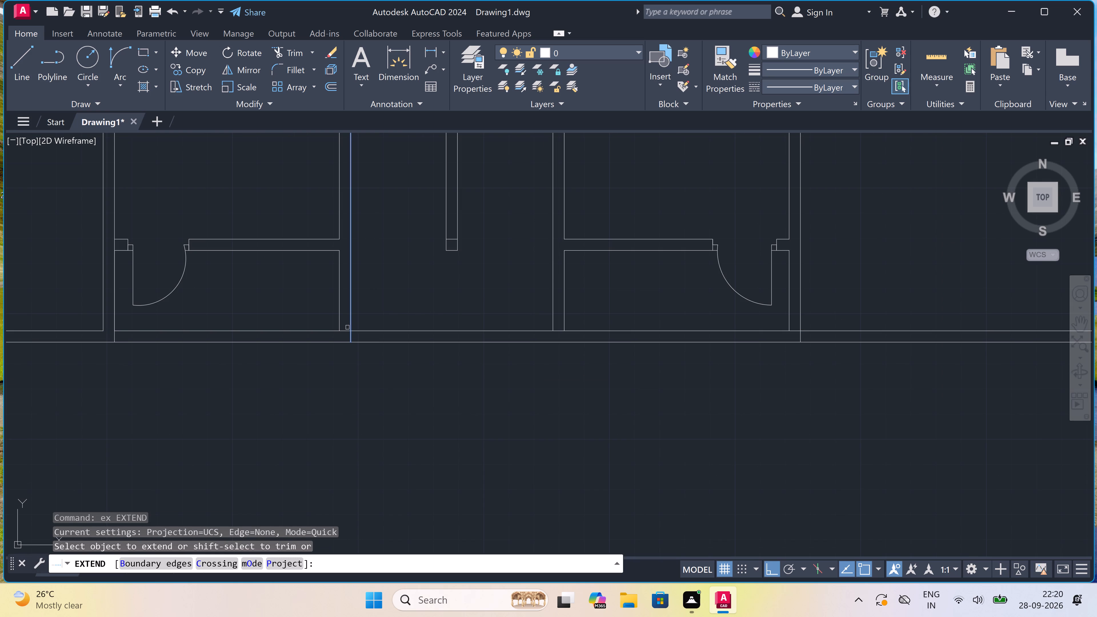
pyautogui.click(341, 315)
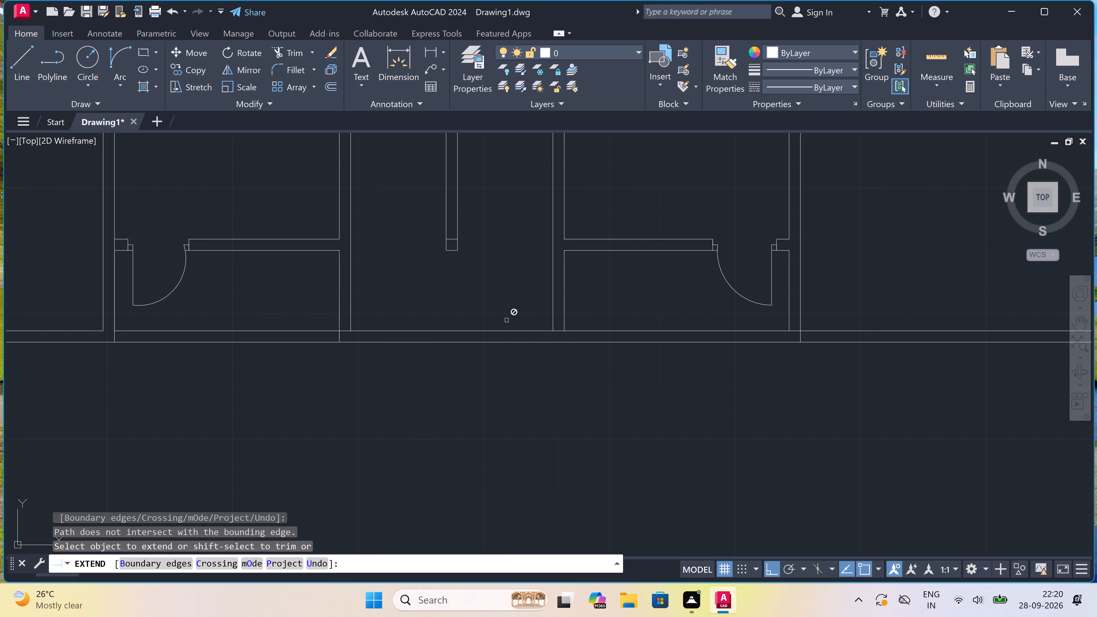
pyautogui.click(563, 318)
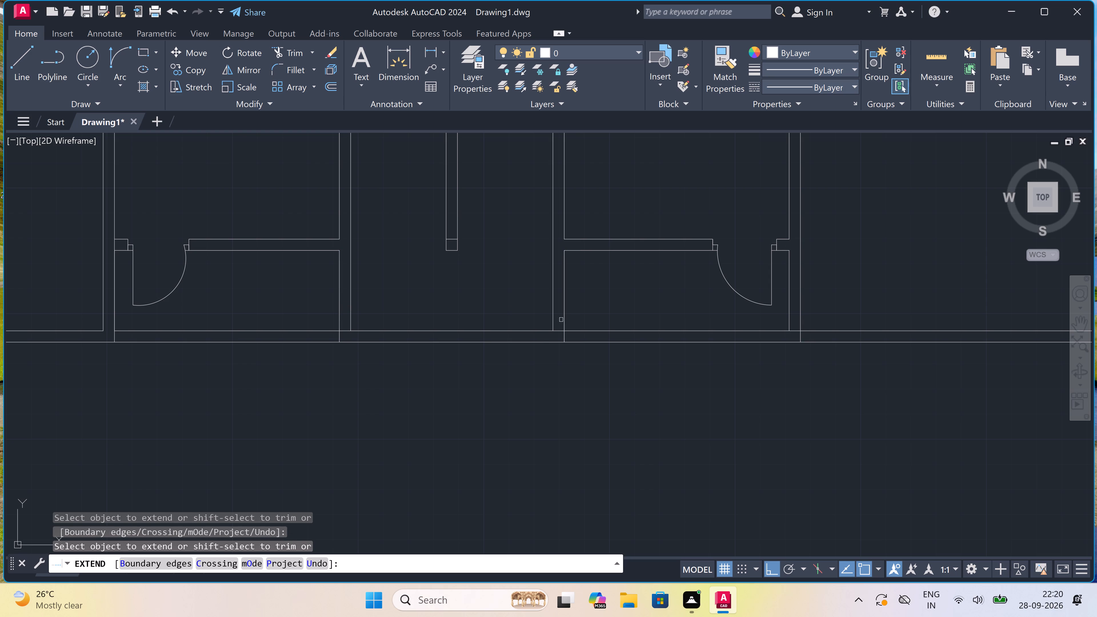
pyautogui.press('Escape')
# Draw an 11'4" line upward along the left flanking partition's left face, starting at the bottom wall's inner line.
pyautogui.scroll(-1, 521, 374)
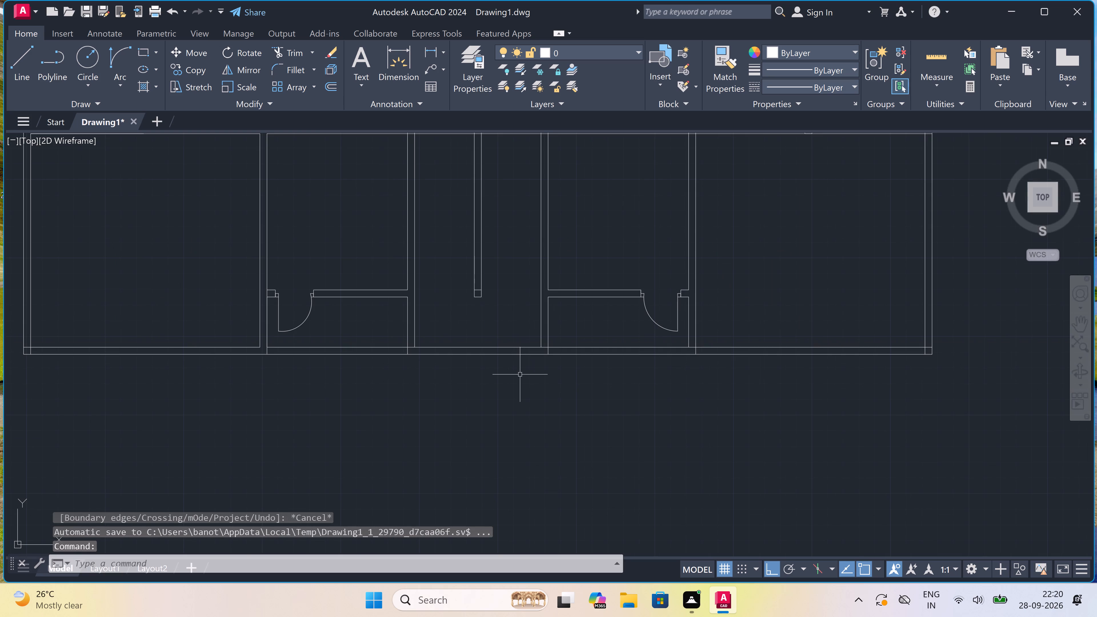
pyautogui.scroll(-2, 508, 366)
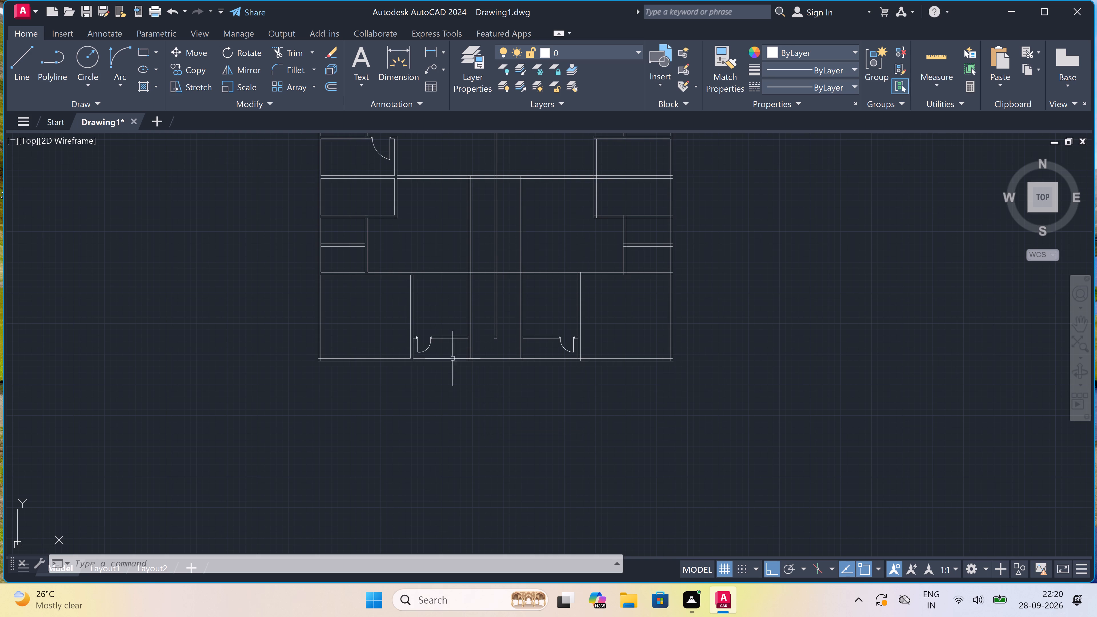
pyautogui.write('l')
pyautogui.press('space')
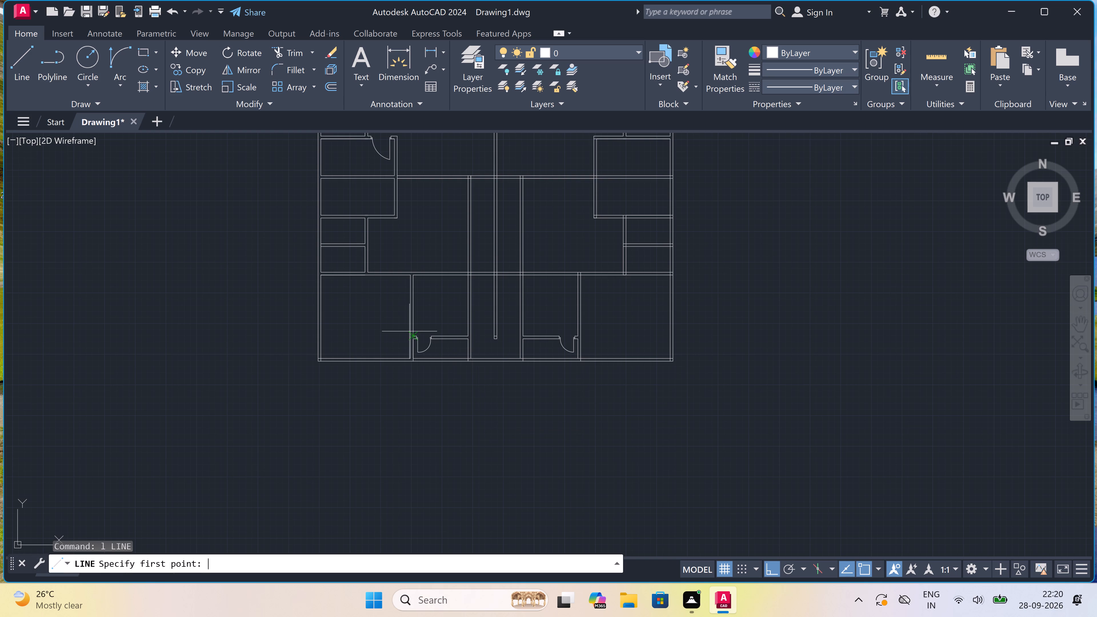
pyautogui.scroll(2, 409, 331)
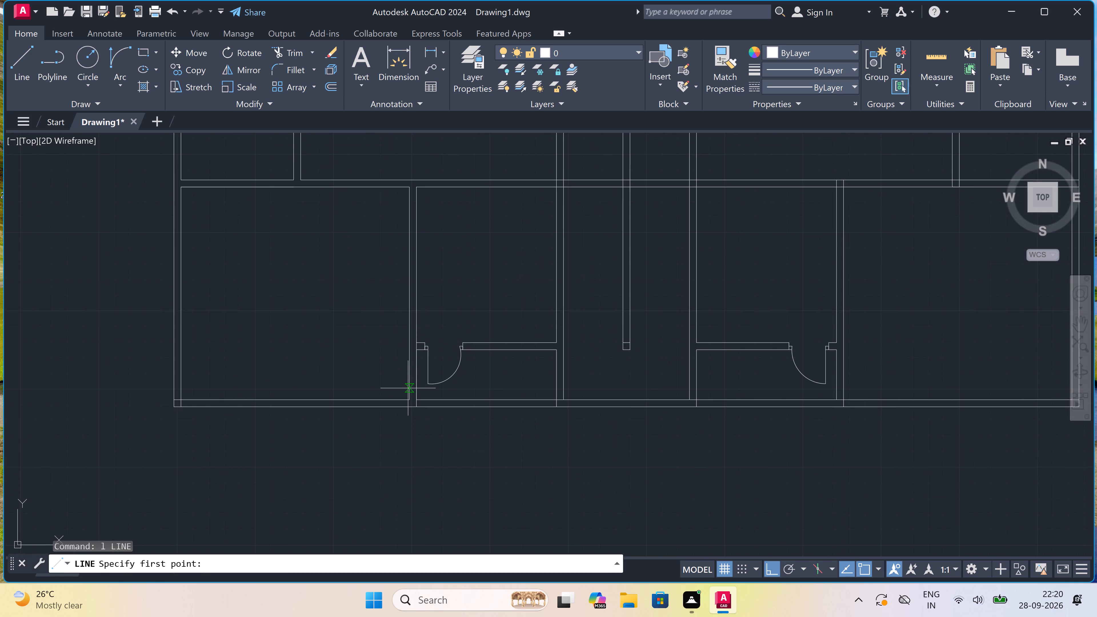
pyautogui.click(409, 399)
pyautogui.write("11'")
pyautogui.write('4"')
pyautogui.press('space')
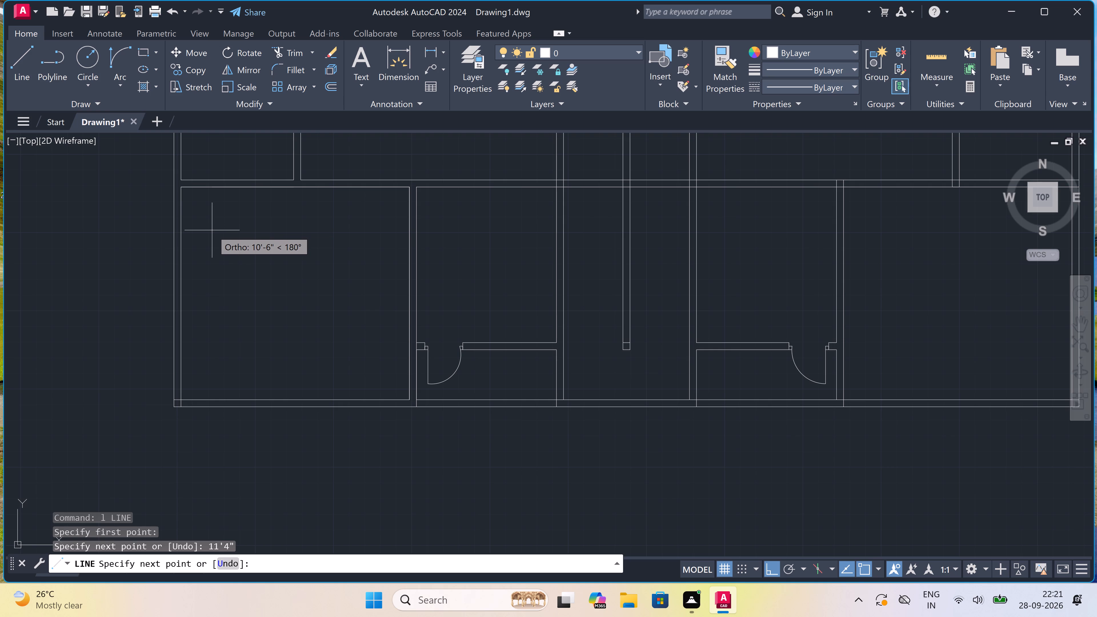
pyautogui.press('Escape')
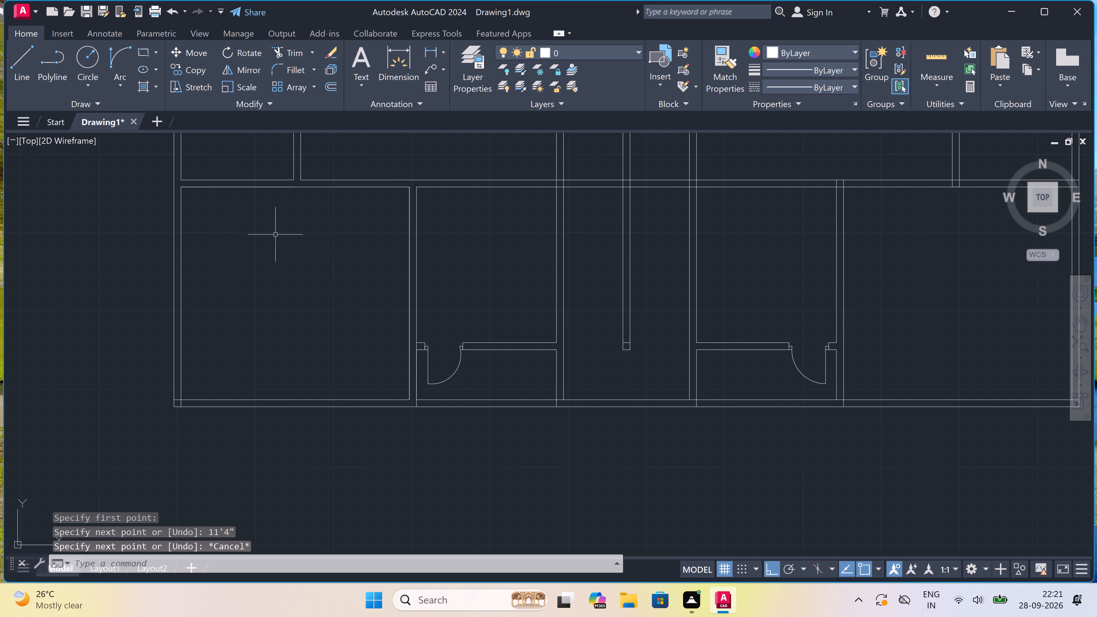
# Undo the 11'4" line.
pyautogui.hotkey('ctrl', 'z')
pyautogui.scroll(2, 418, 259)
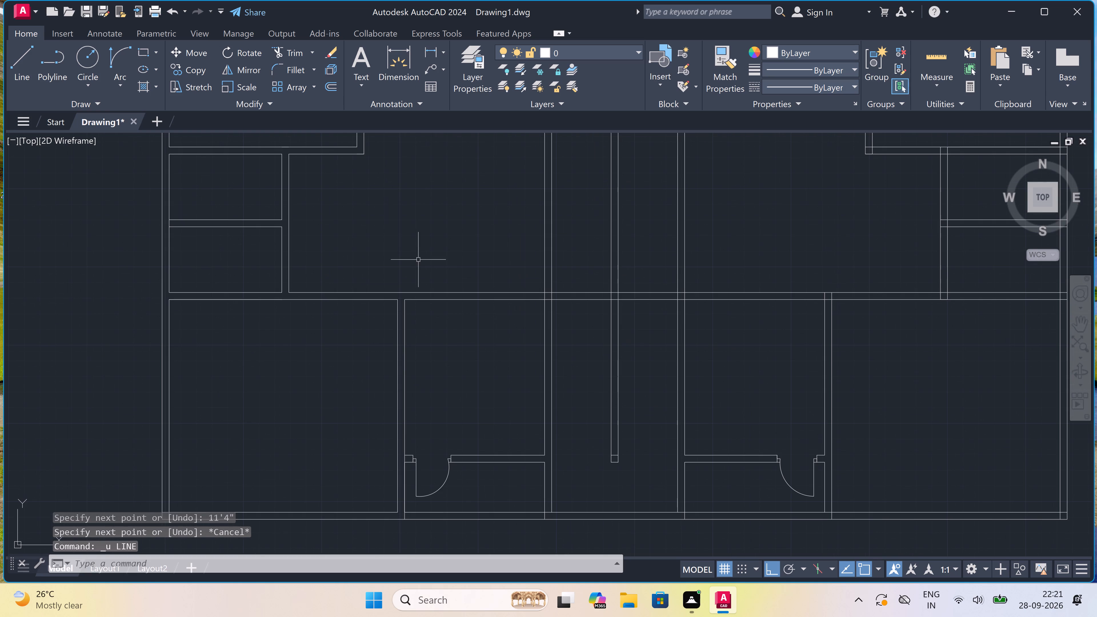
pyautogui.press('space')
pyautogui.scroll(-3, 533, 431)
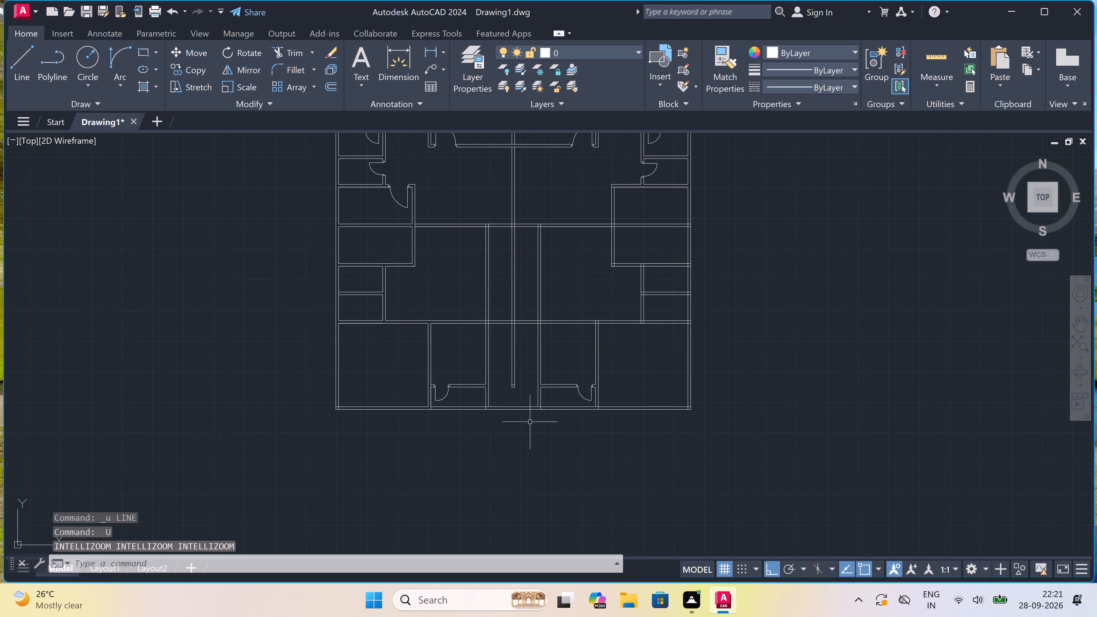
# Draw a line from the left door wall's inner corner 11' up, across to the left flanking partition's right face, and down to its top.
pyautogui.scroll(2, 478, 315)
pyautogui.press('l')
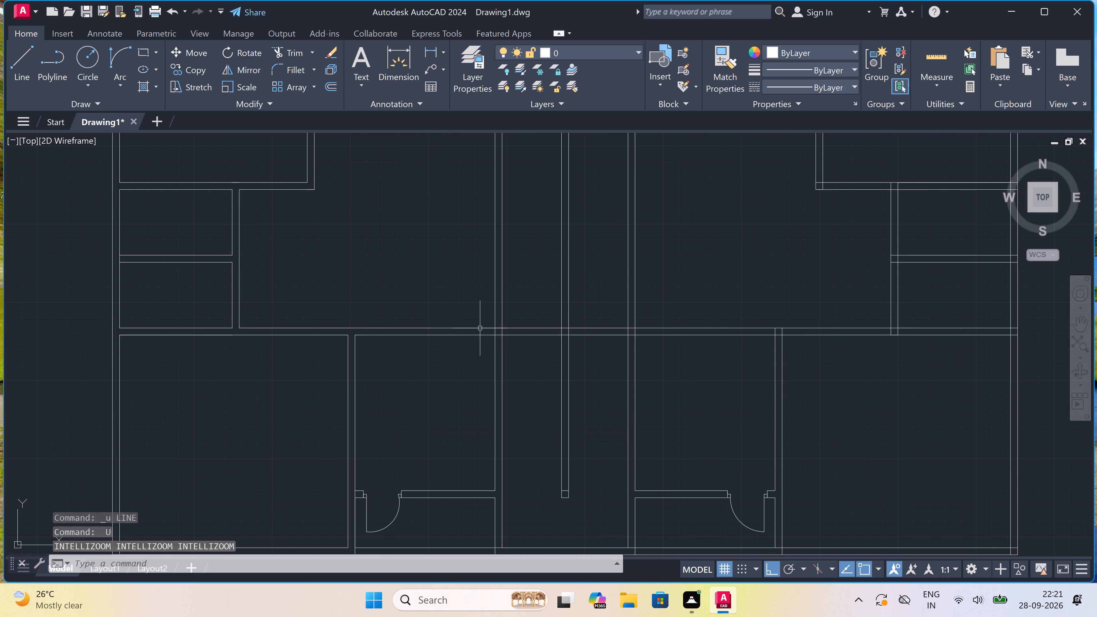
pyautogui.press('space')
pyautogui.scroll(-1, 488, 364)
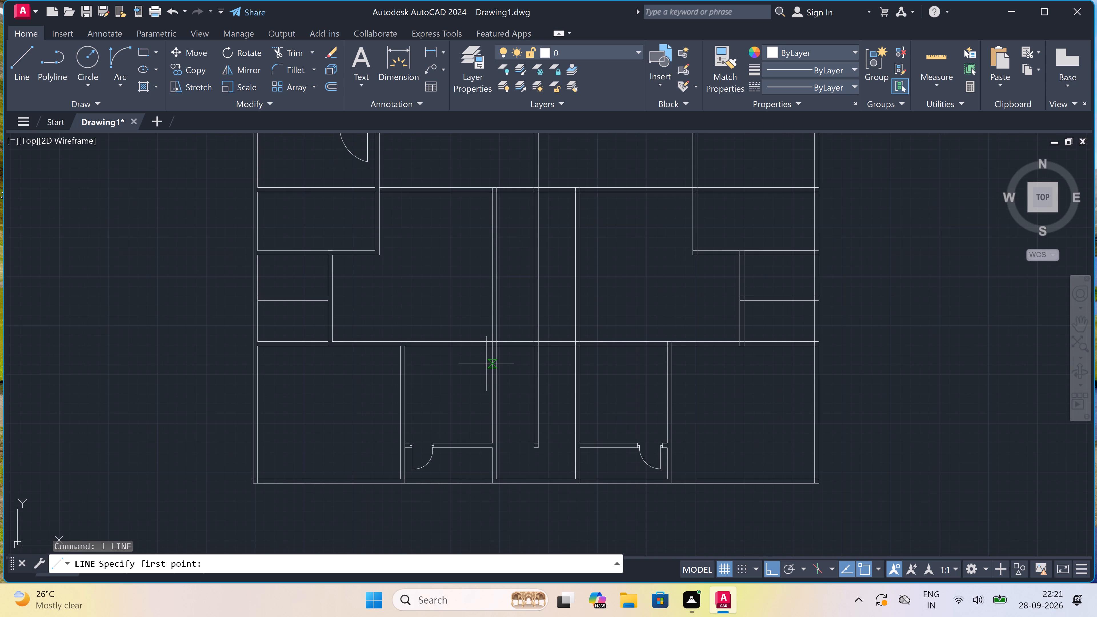
pyautogui.scroll(2, 491, 380)
pyautogui.scroll(-1, 498, 510)
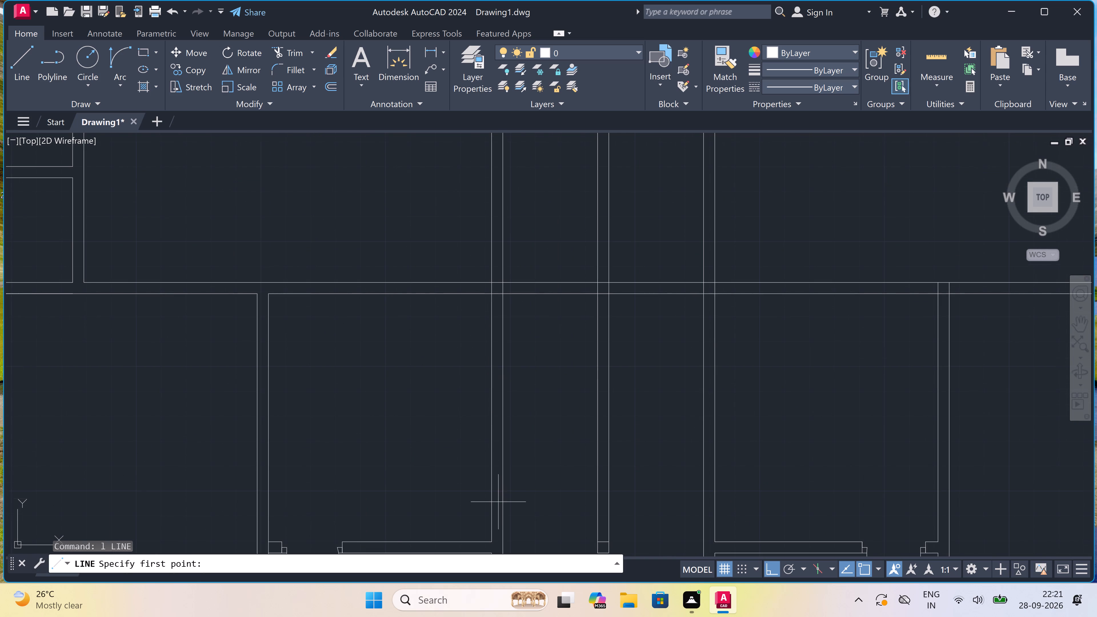
pyautogui.click(496, 528)
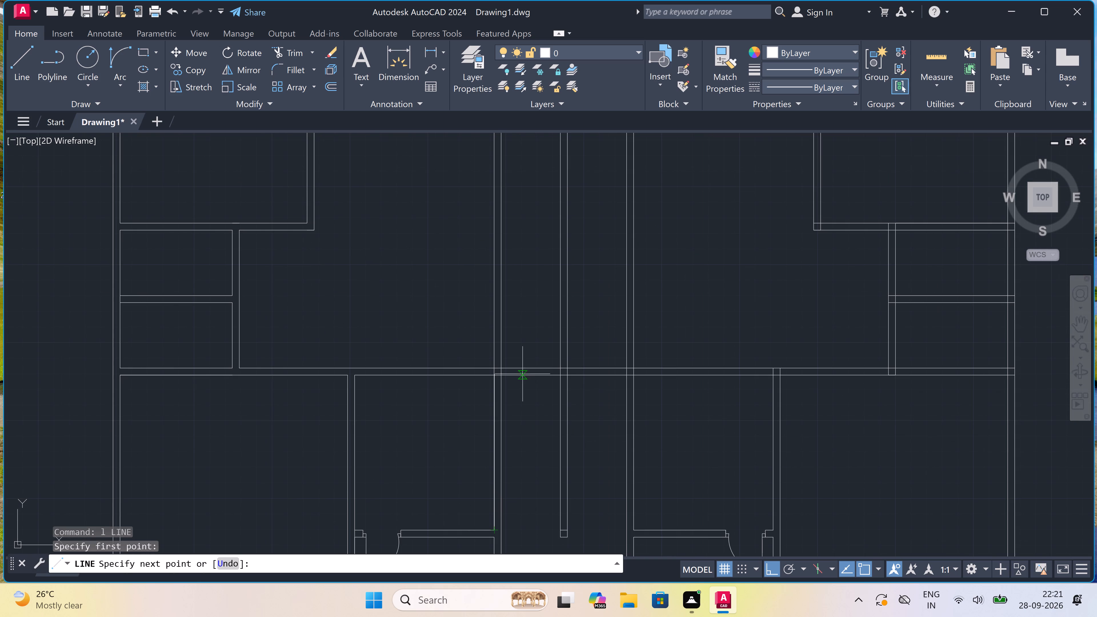
pyautogui.write("11'")
pyautogui.press('space')
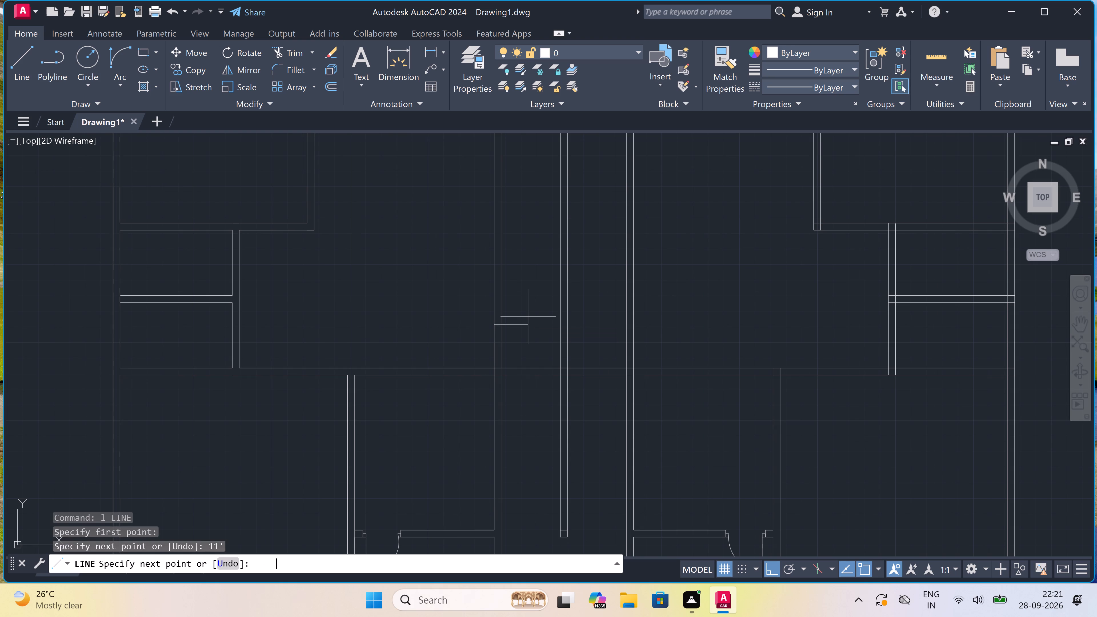
pyautogui.scroll(1, 342, 321)
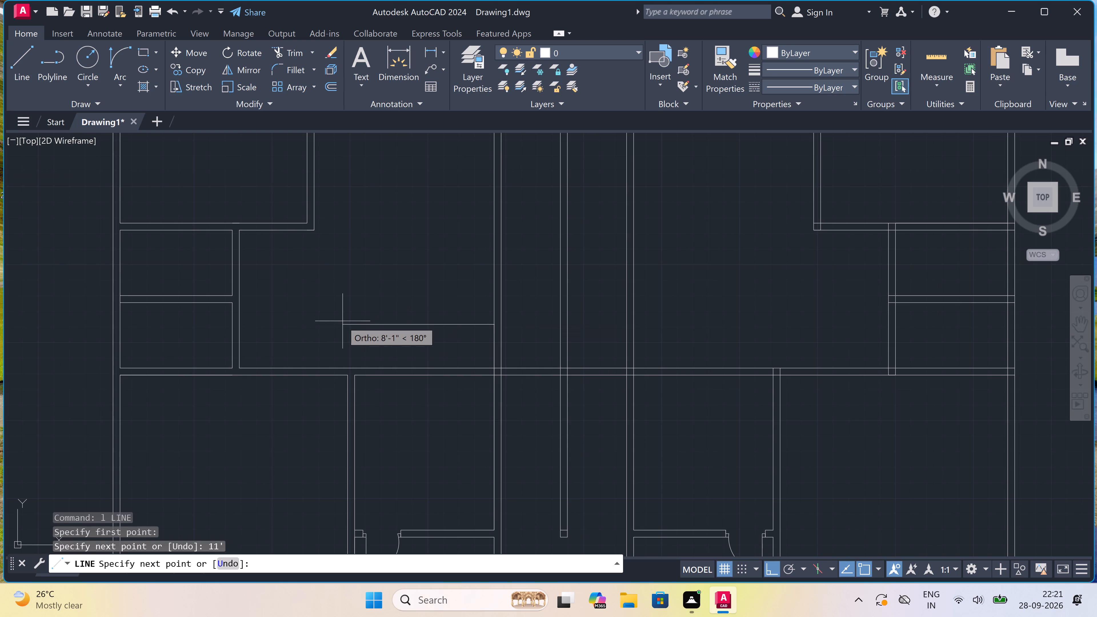
pyautogui.scroll(1, 342, 321)
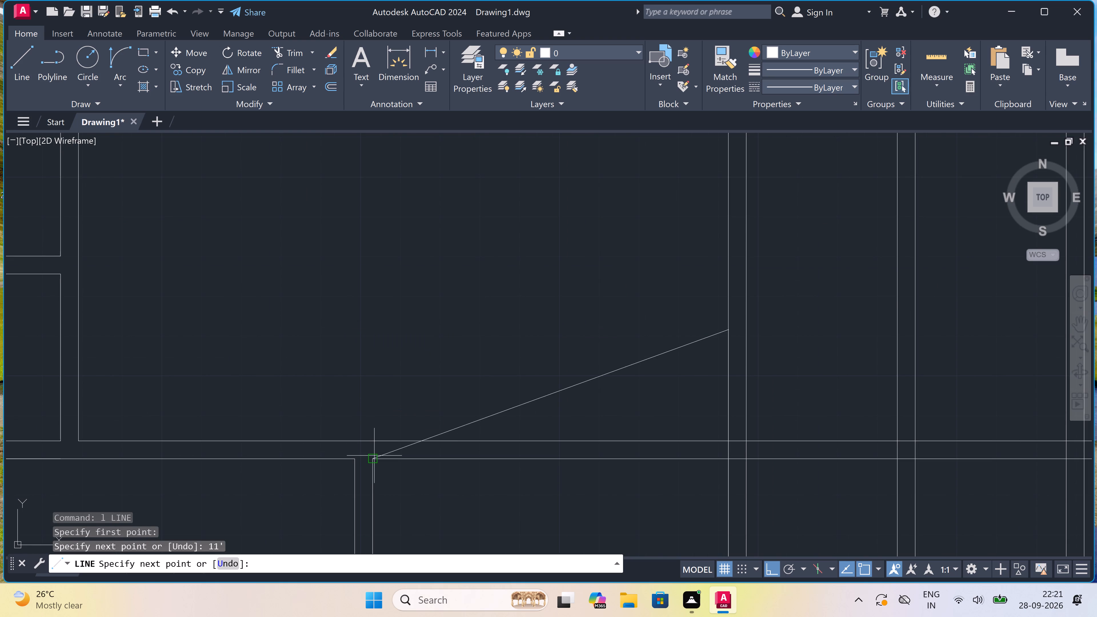
pyautogui.click(375, 330)
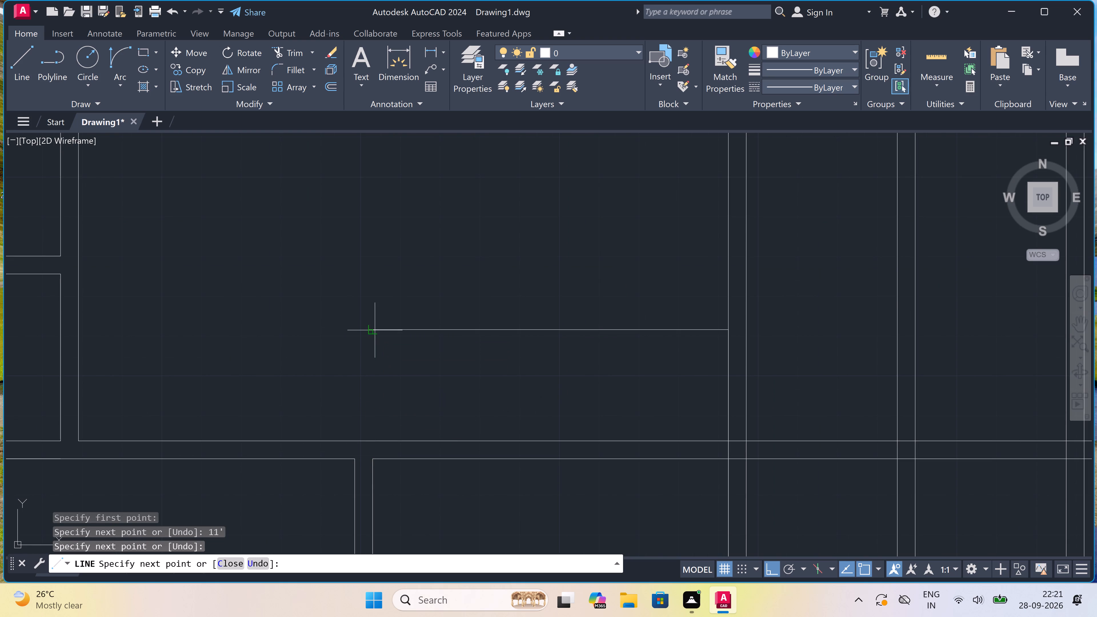
pyautogui.click(375, 461)
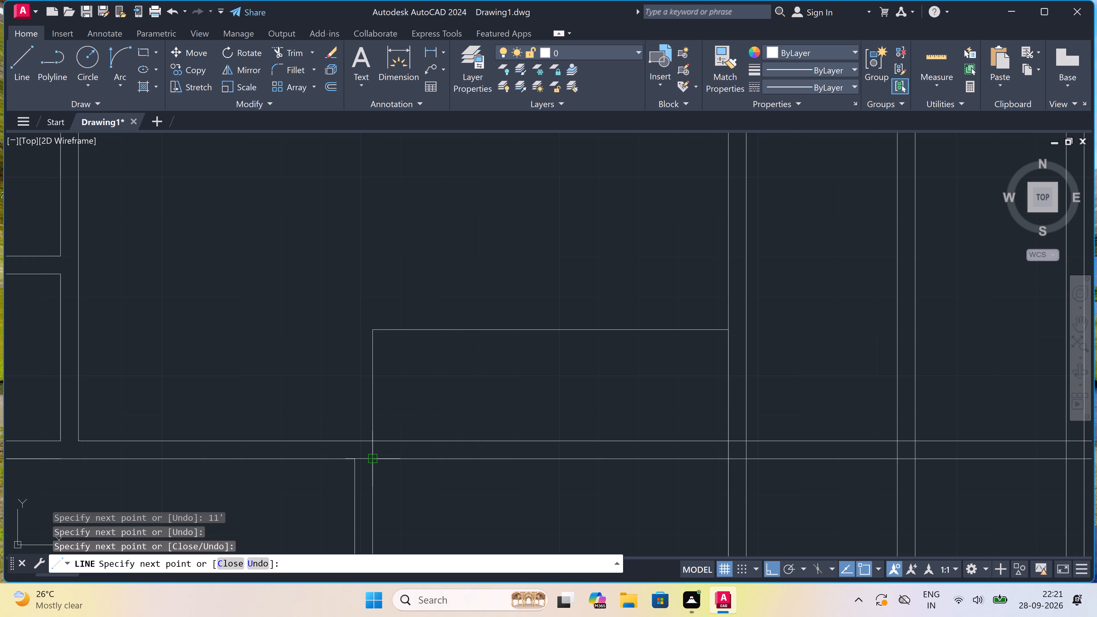
pyautogui.press('Escape')
# Draw the left flanking partition's left face up to the new horizontal line's level and close it across to the new corner.
pyautogui.press('space')
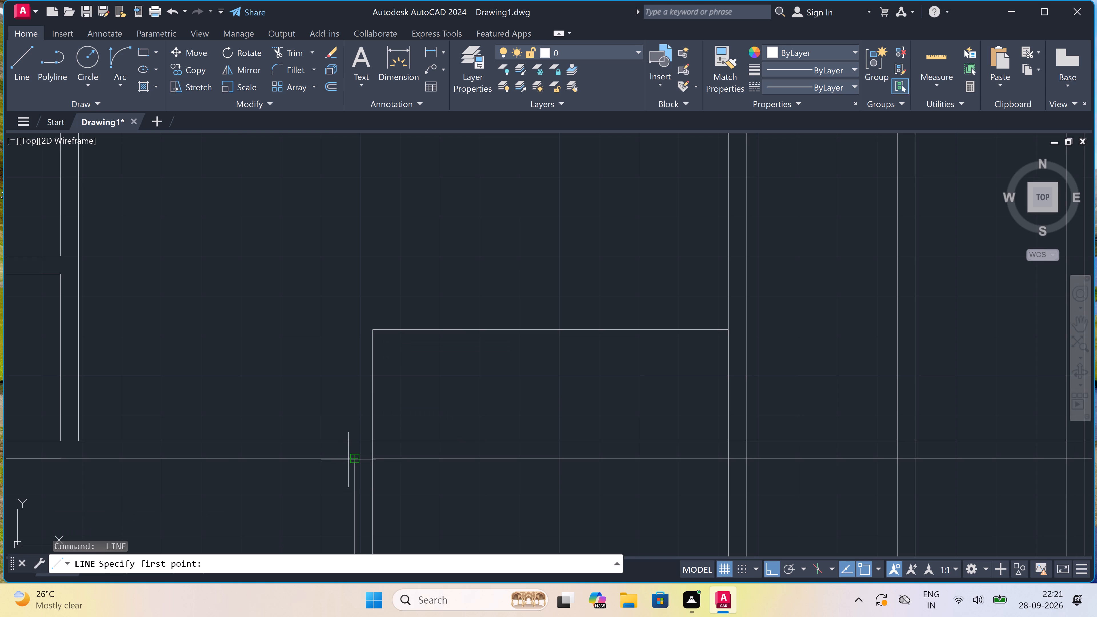
pyautogui.click(353, 458)
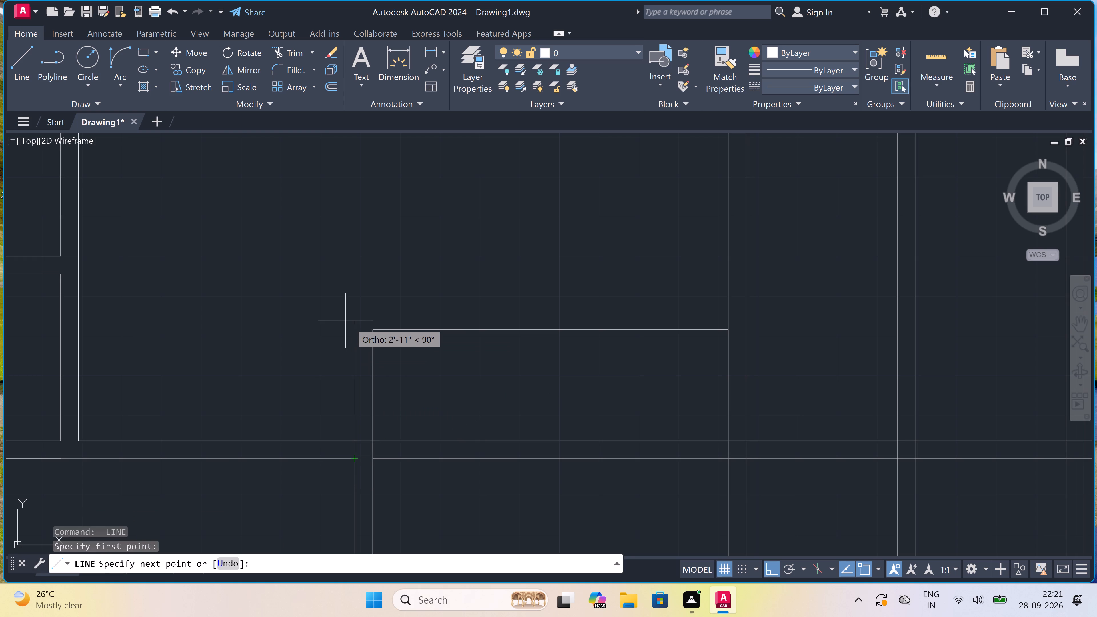
pyautogui.scroll(2, 351, 324)
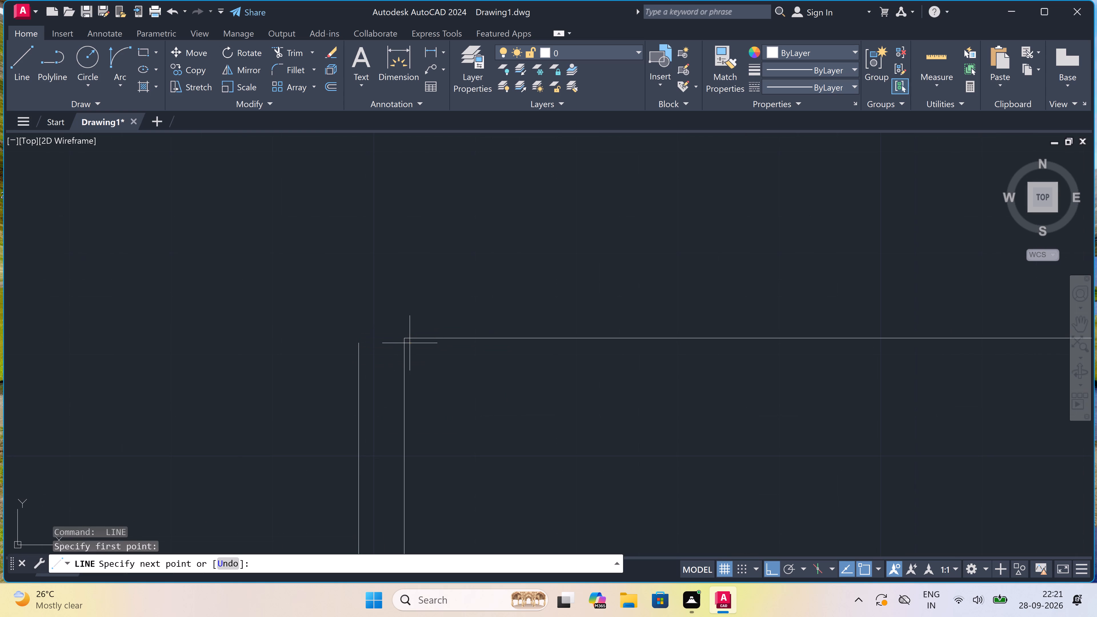
pyautogui.click(361, 334)
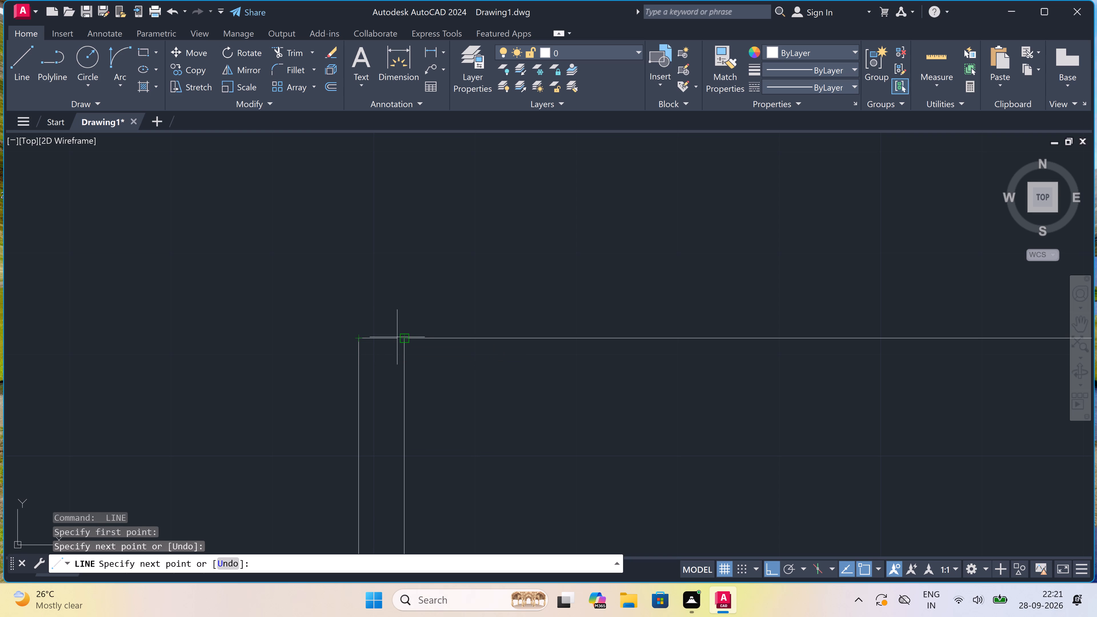
pyautogui.click(401, 337)
pyautogui.press('Escape')
# Draw the new horizontal wall's lower line 4.5" below the upper one, from the flanking partition to the left inner partition.
pyautogui.scroll(-4, 403, 305)
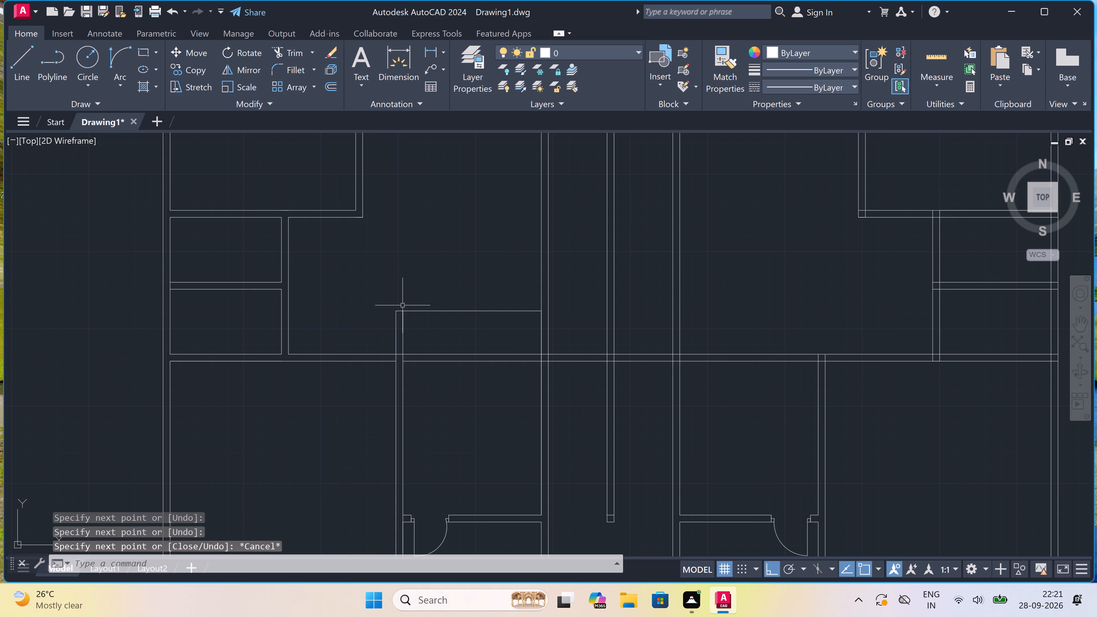
pyautogui.scroll(-2, 403, 306)
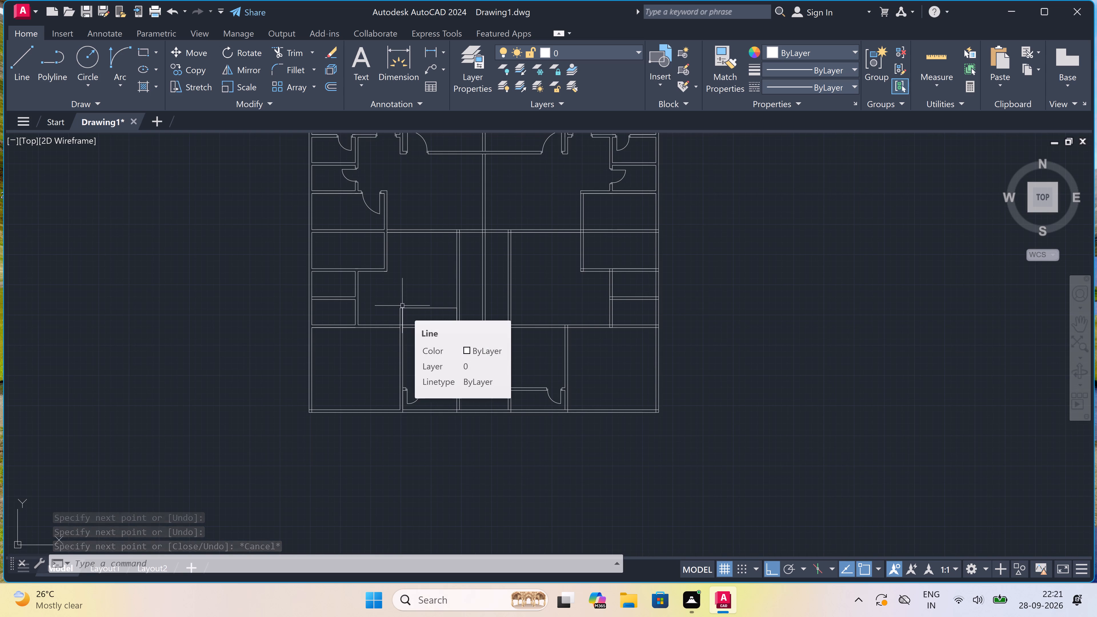
pyautogui.scroll(3, 402, 306)
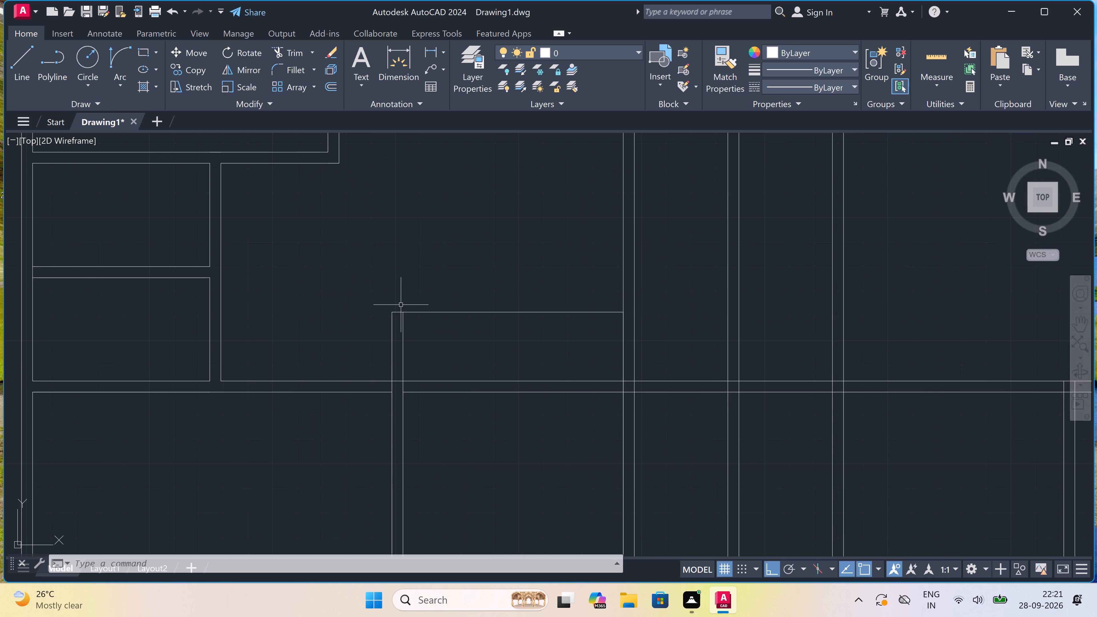
pyautogui.scroll(-2, 402, 305)
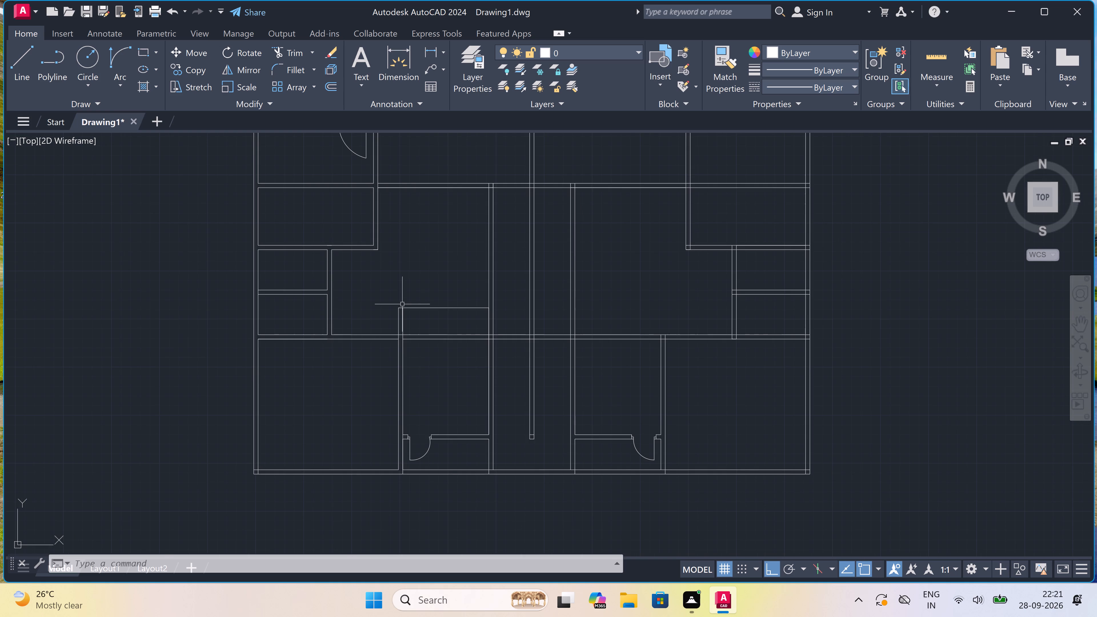
pyautogui.scroll(2, 402, 304)
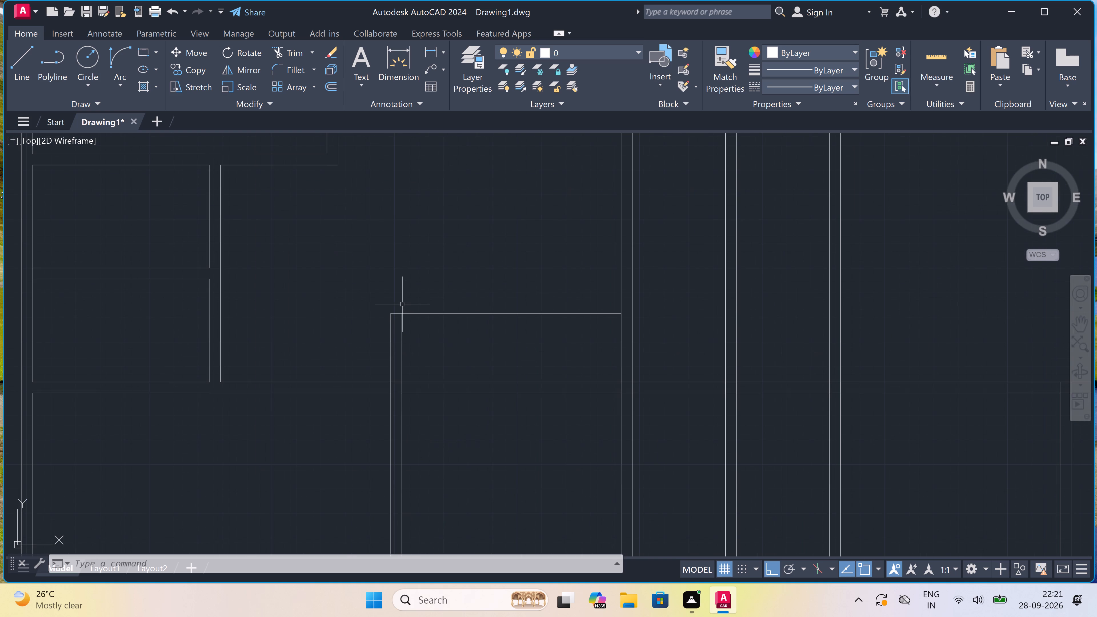
pyautogui.press('space')
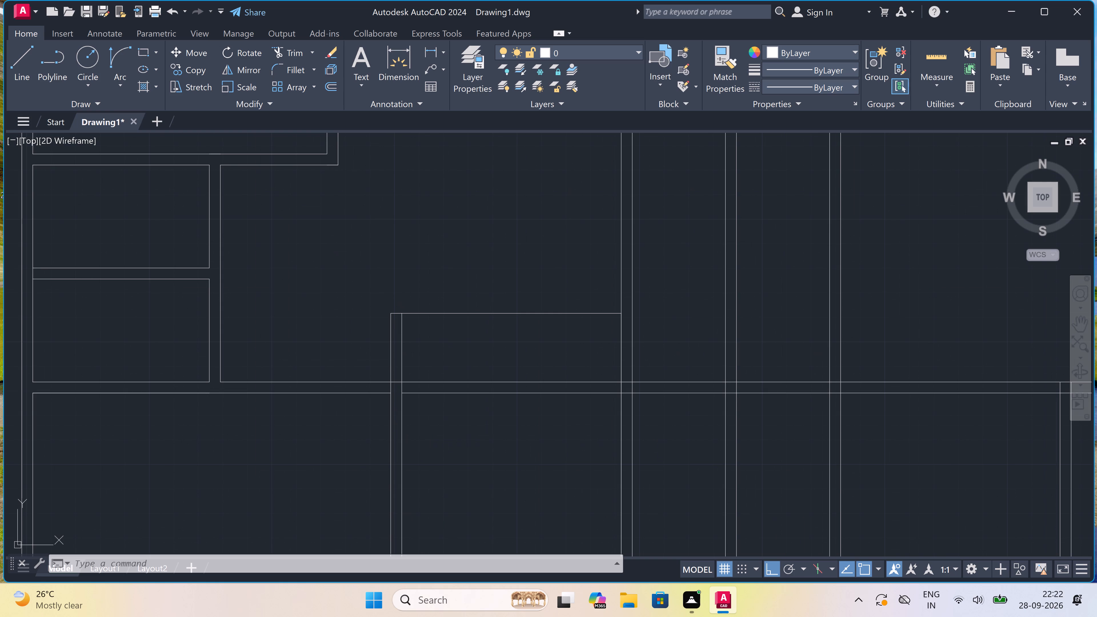
pyautogui.click(403, 315)
pyautogui.scroll(1, 397, 348)
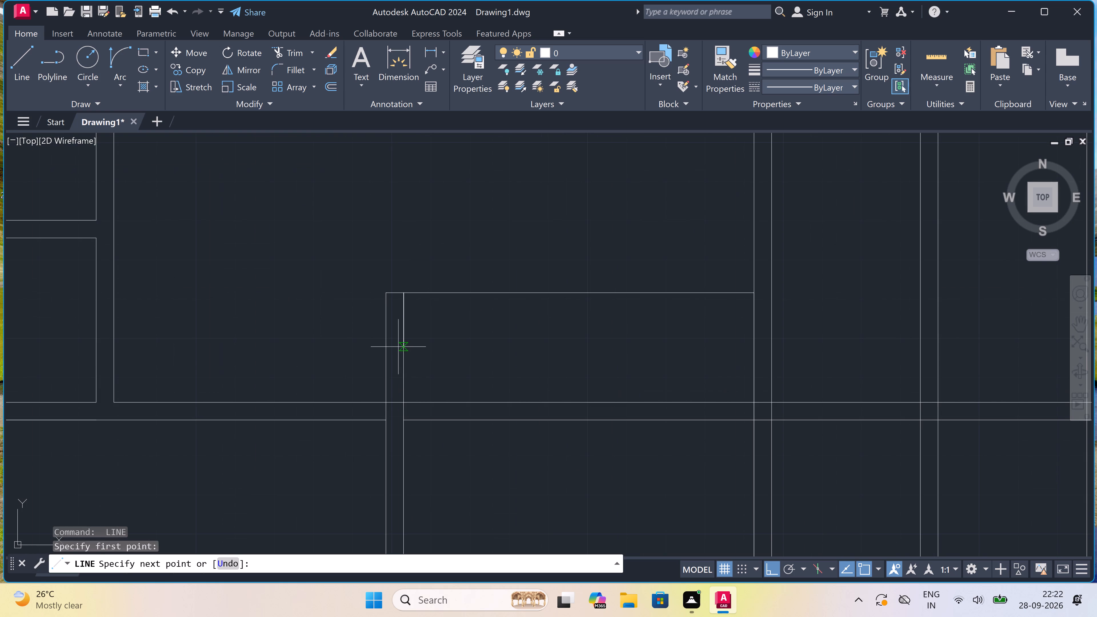
pyautogui.write('4.5"')
pyautogui.press('space')
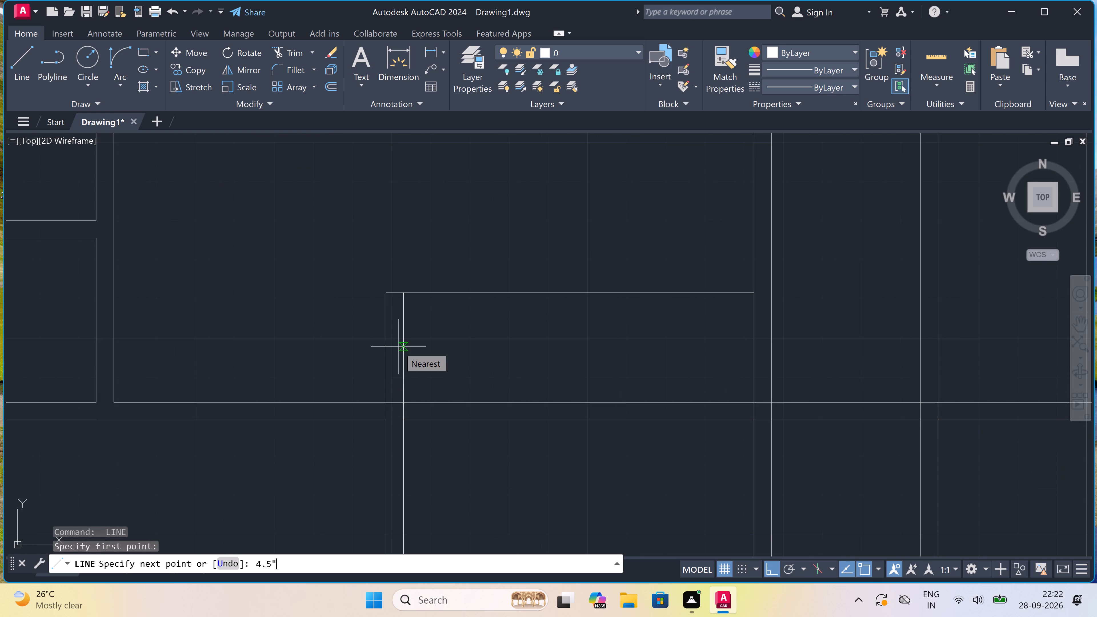
pyautogui.click(755, 311)
pyautogui.press('Escape')
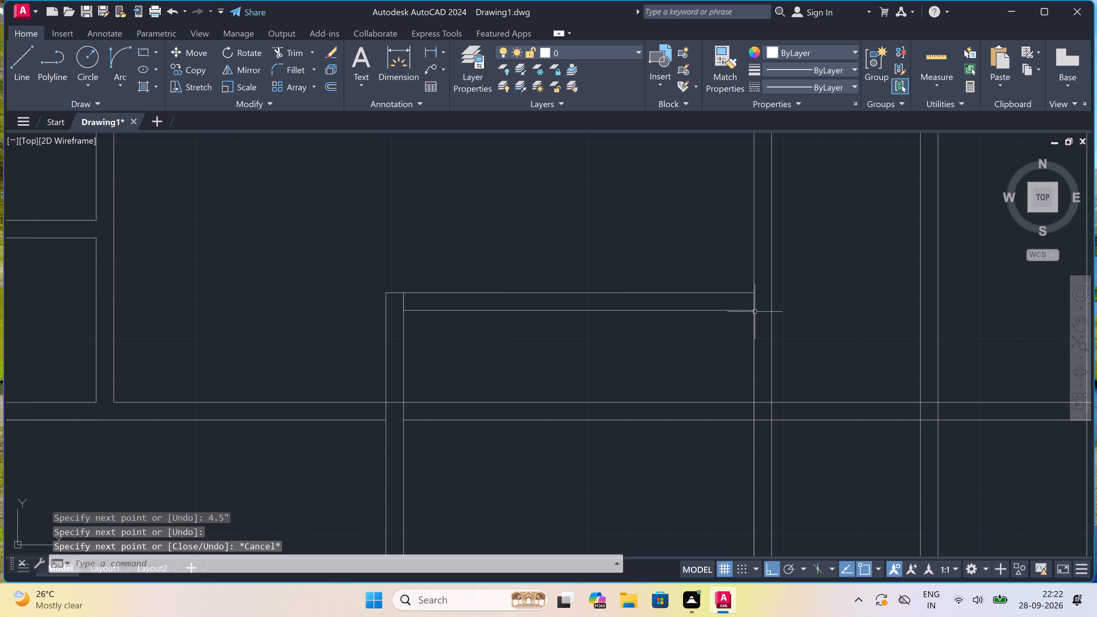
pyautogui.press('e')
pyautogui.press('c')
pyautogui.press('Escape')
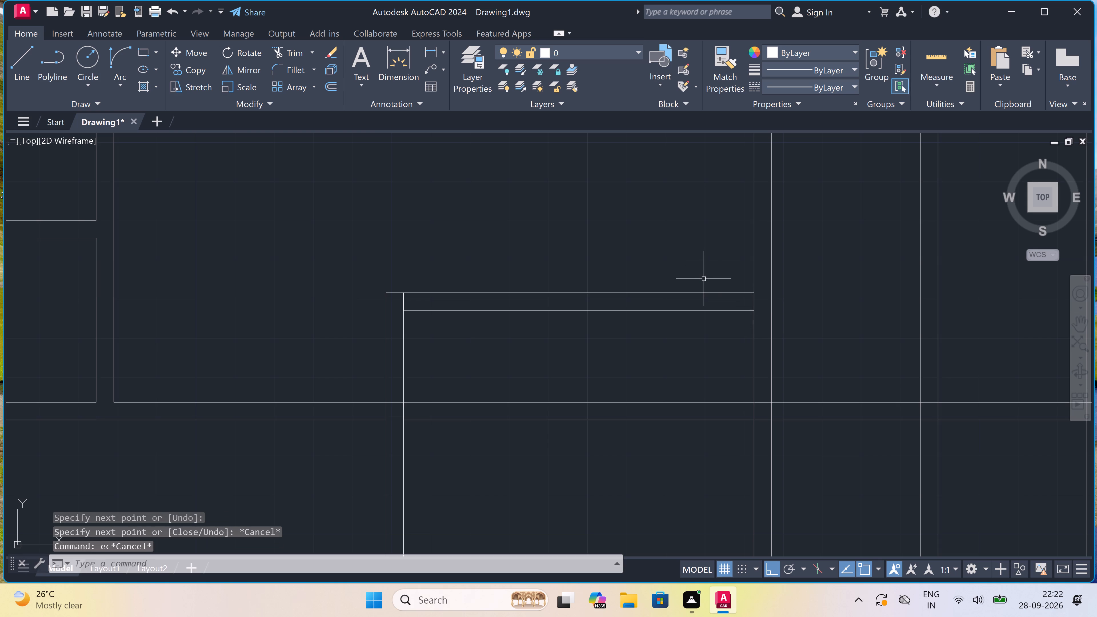
# Extend both lines of the new horizontal wall across the left inner partition and central wall to the right inner partition.
pyautogui.write('ex')
pyautogui.press('space')
pyautogui.click(674, 259)
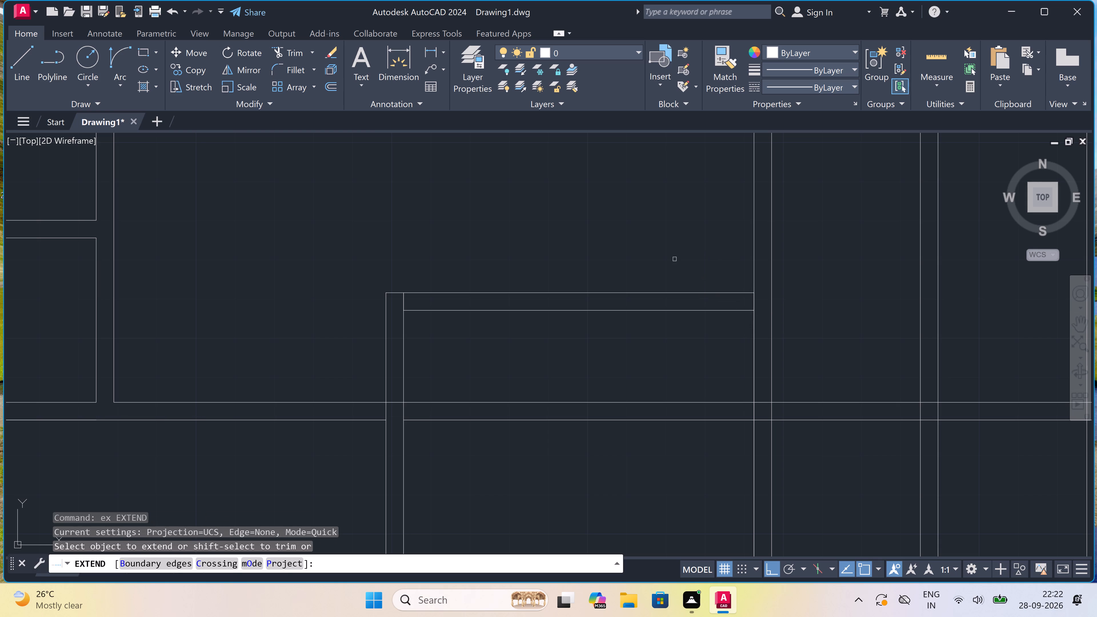
pyautogui.click(670, 350)
pyautogui.click(668, 281)
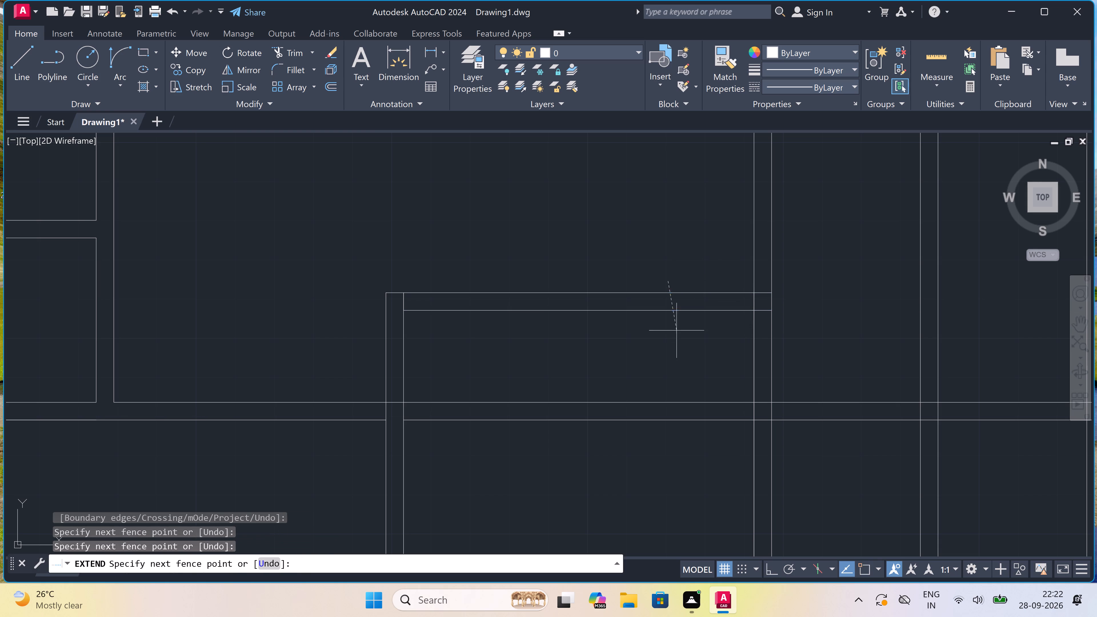
pyautogui.click(675, 341)
pyautogui.click(677, 257)
pyautogui.click(724, 323)
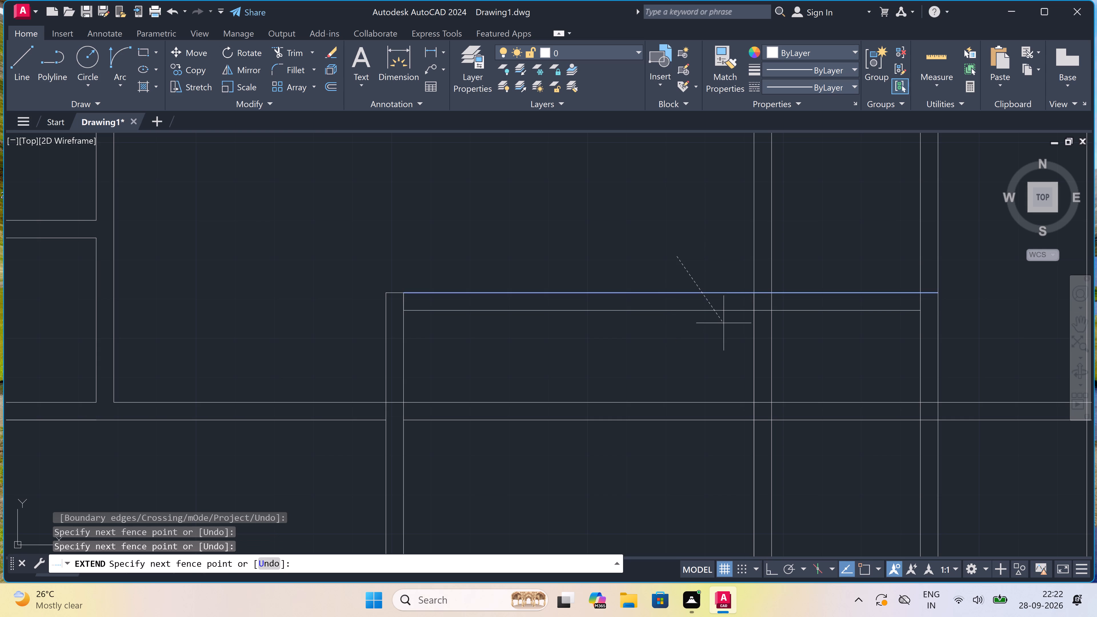
pyautogui.scroll(-3, 815, 335)
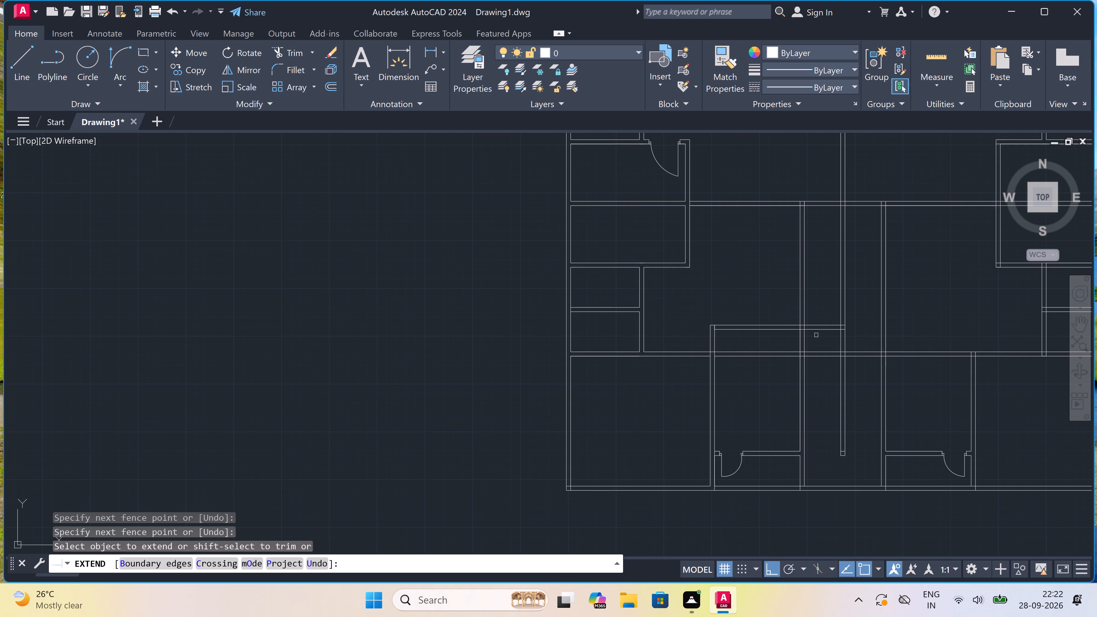
pyautogui.scroll(1, 824, 335)
pyautogui.click(822, 336)
pyautogui.click(825, 271)
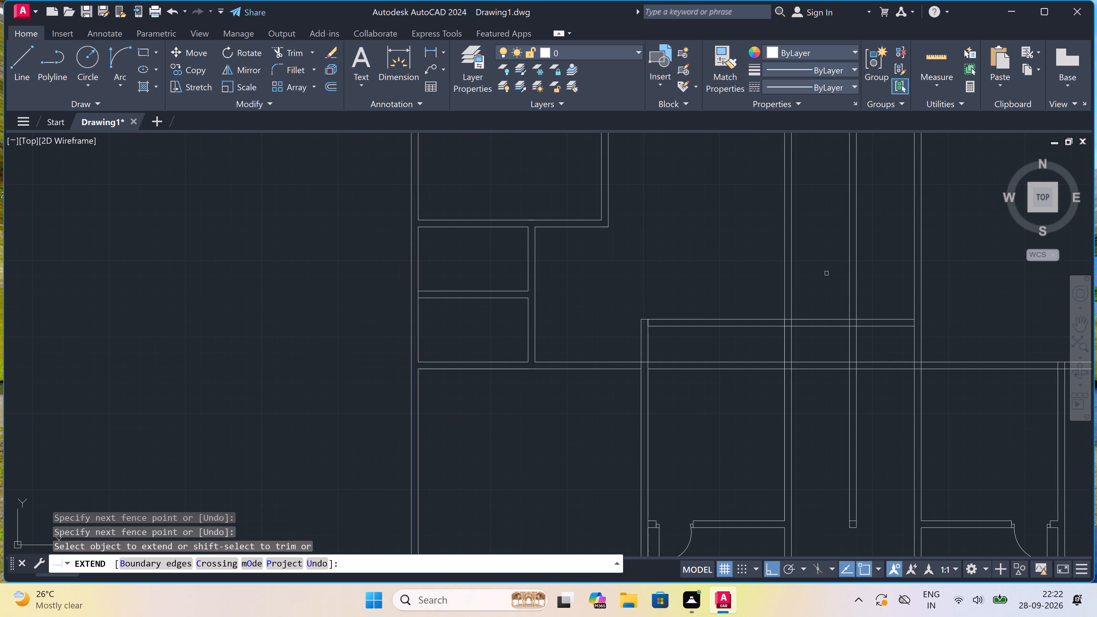
pyautogui.scroll(-3, 847, 360)
pyautogui.scroll(-2, 716, 372)
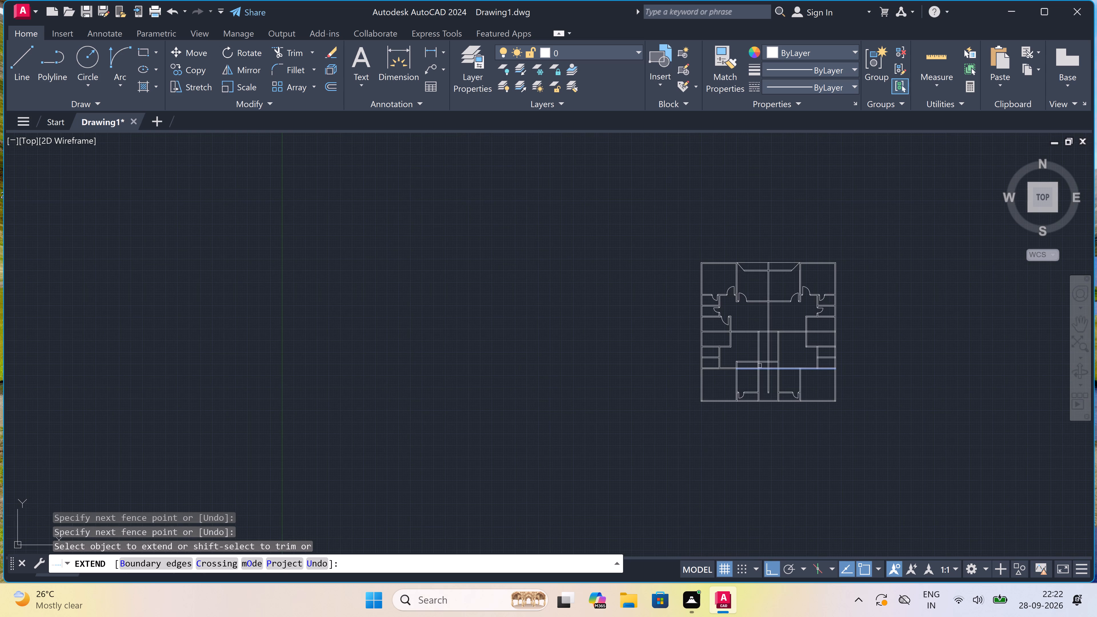
pyautogui.scroll(5, 798, 359)
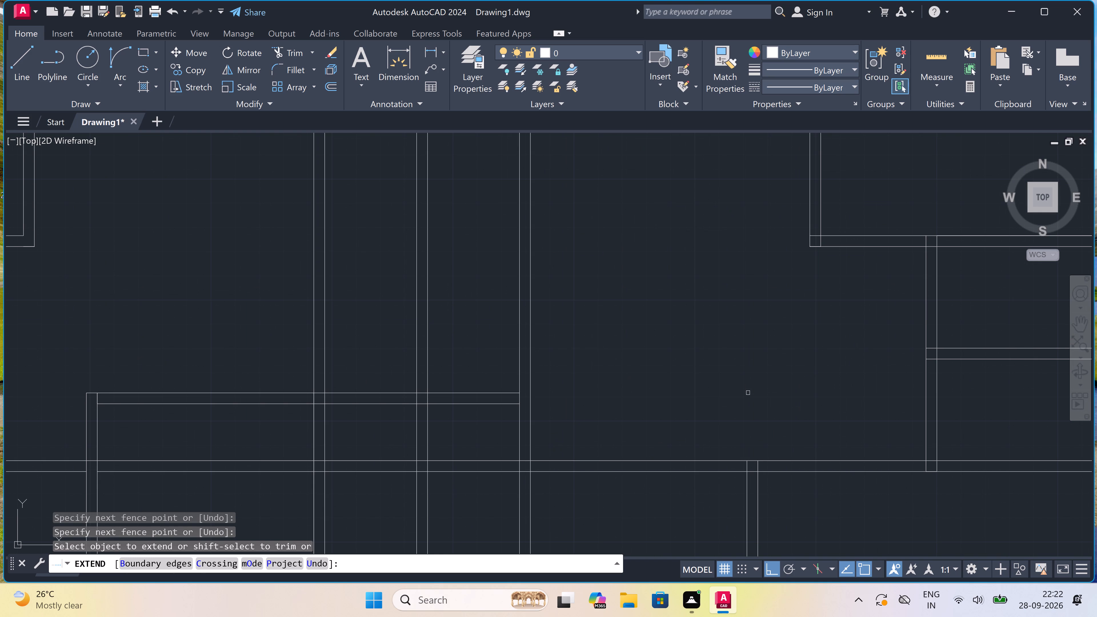
pyautogui.press('Escape')
# Extend both lines of the new horizontal wall past the right inner partition to the small right-side rooms' partition.
pyautogui.scroll(-3, 707, 398)
pyautogui.scroll(2, 730, 404)
pyautogui.scroll(-3, 730, 404)
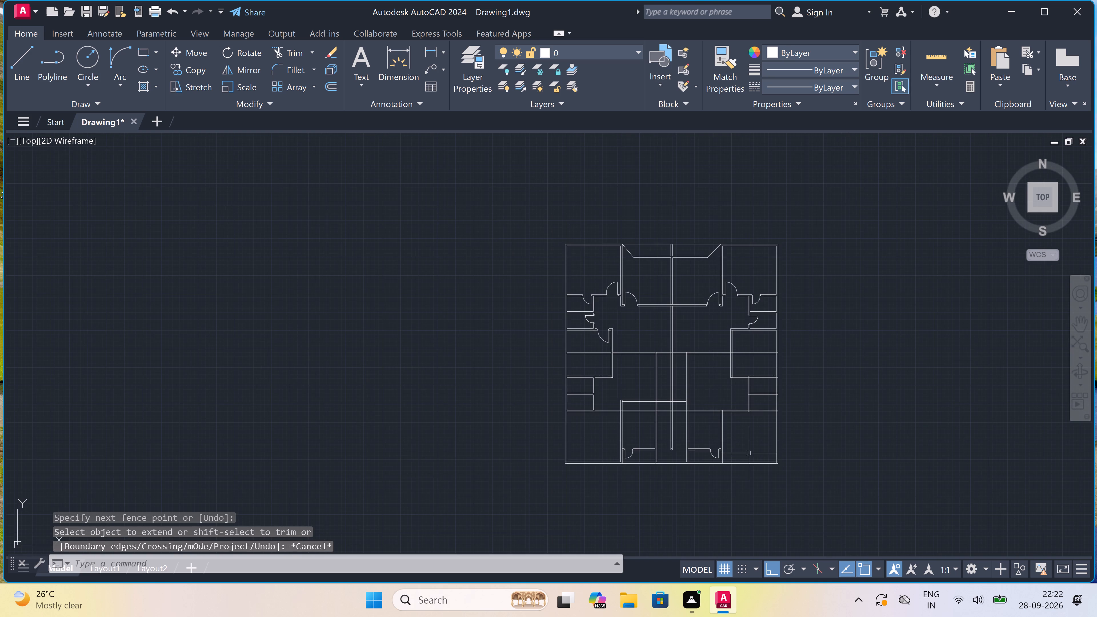
pyautogui.scroll(3, 746, 466)
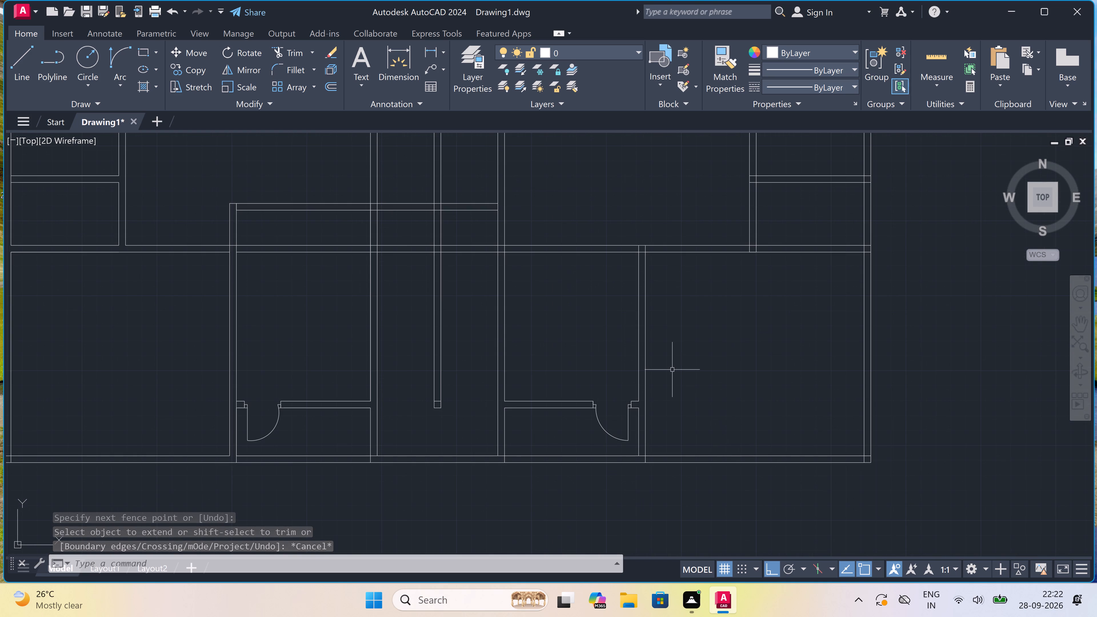
pyautogui.press('e')
pyautogui.press('x')
pyautogui.press('space')
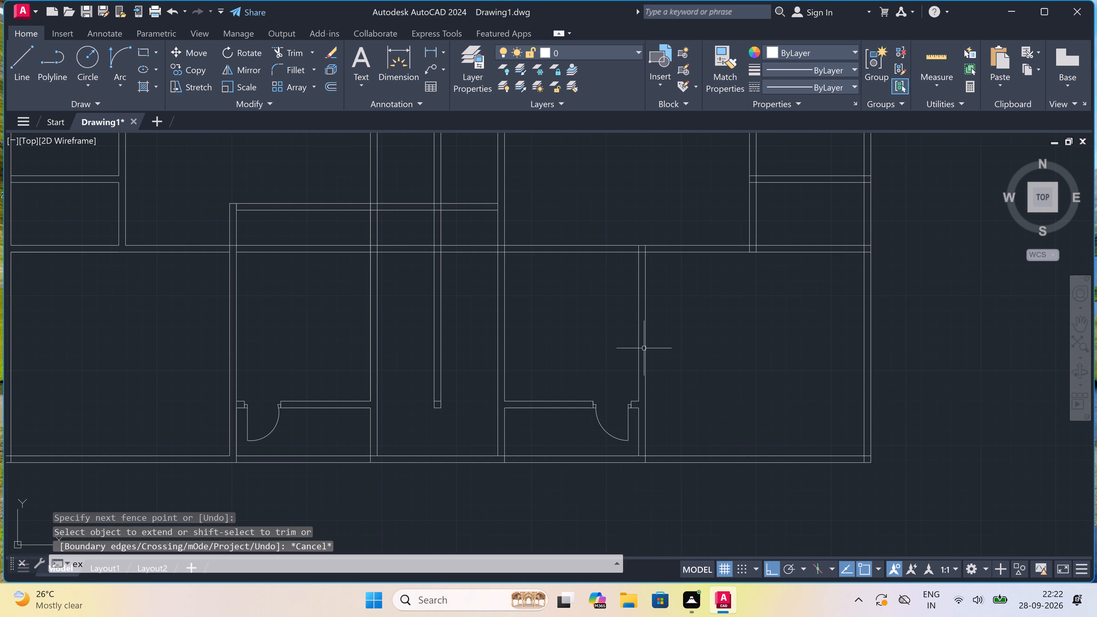
pyautogui.click(469, 182)
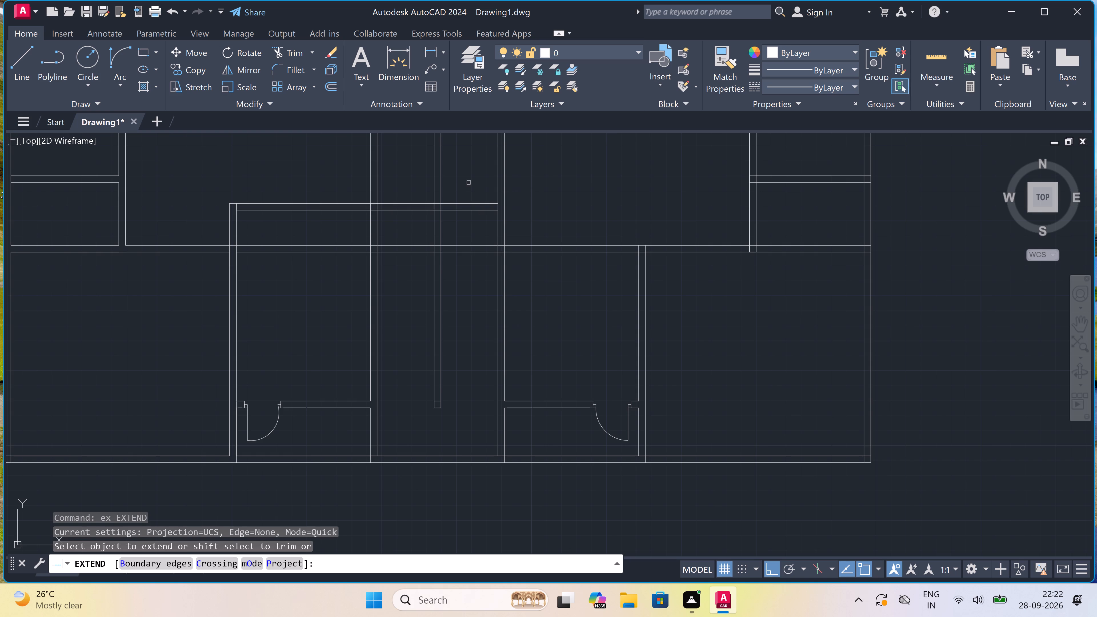
pyautogui.click(479, 223)
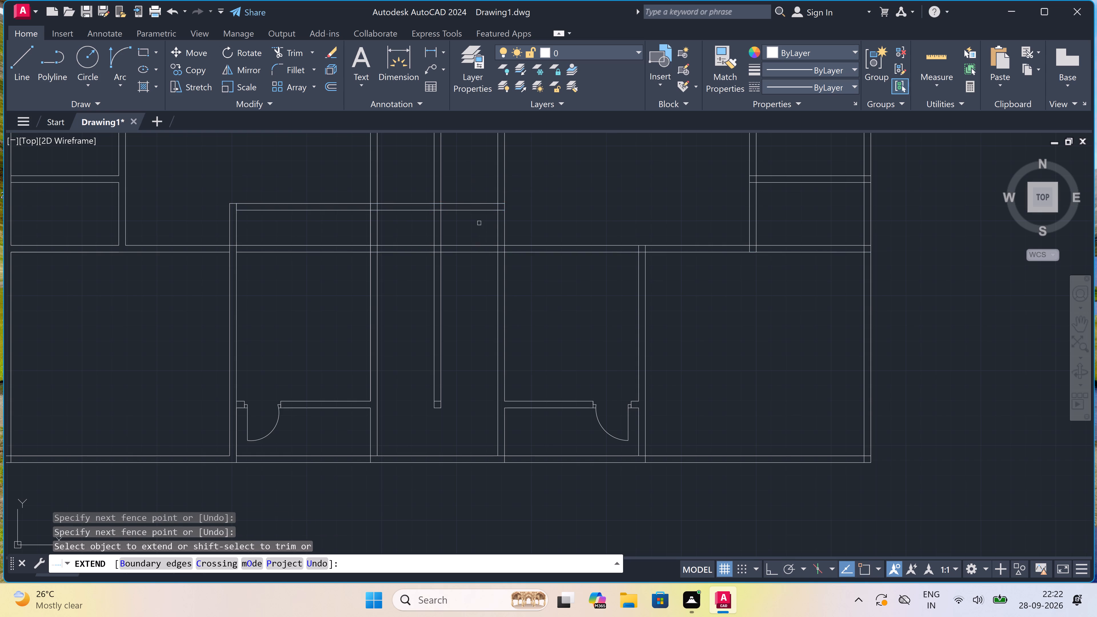
pyautogui.click(484, 170)
pyautogui.moveTo(483, 180); pyautogui.dragTo(485, 184)
pyautogui.doubleClick(489, 227)
pyautogui.scroll(-1, 586, 223)
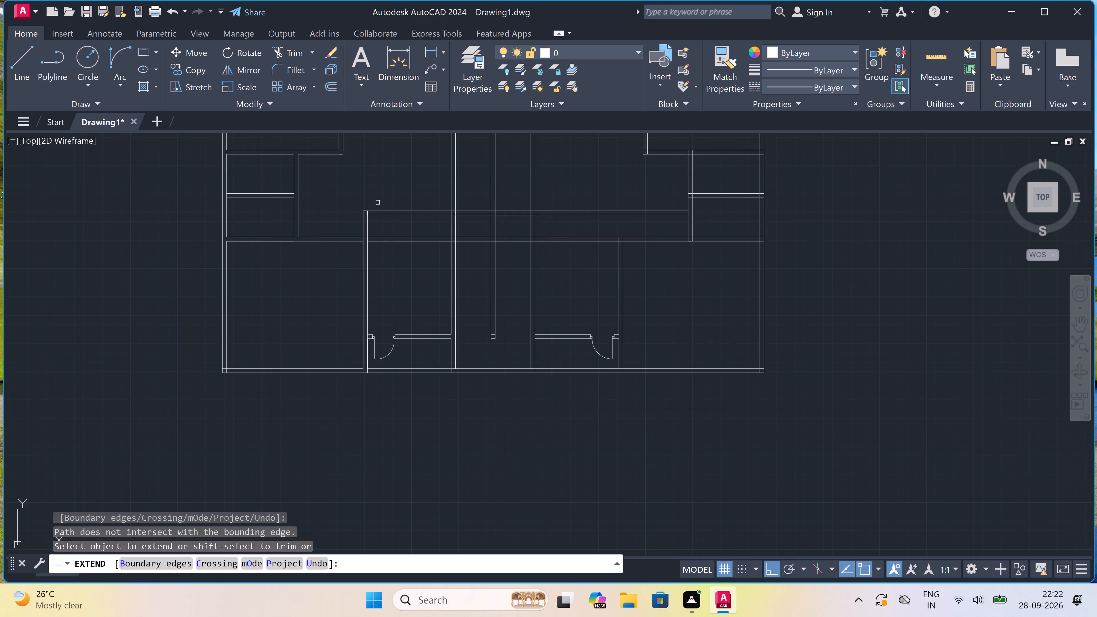
# Extend the new horizontal wall's lines leftward past the left flanking partition toward the small left-side rooms' partition.
pyautogui.scroll(2, 377, 203)
pyautogui.click(383, 201)
pyautogui.doubleClick(385, 237)
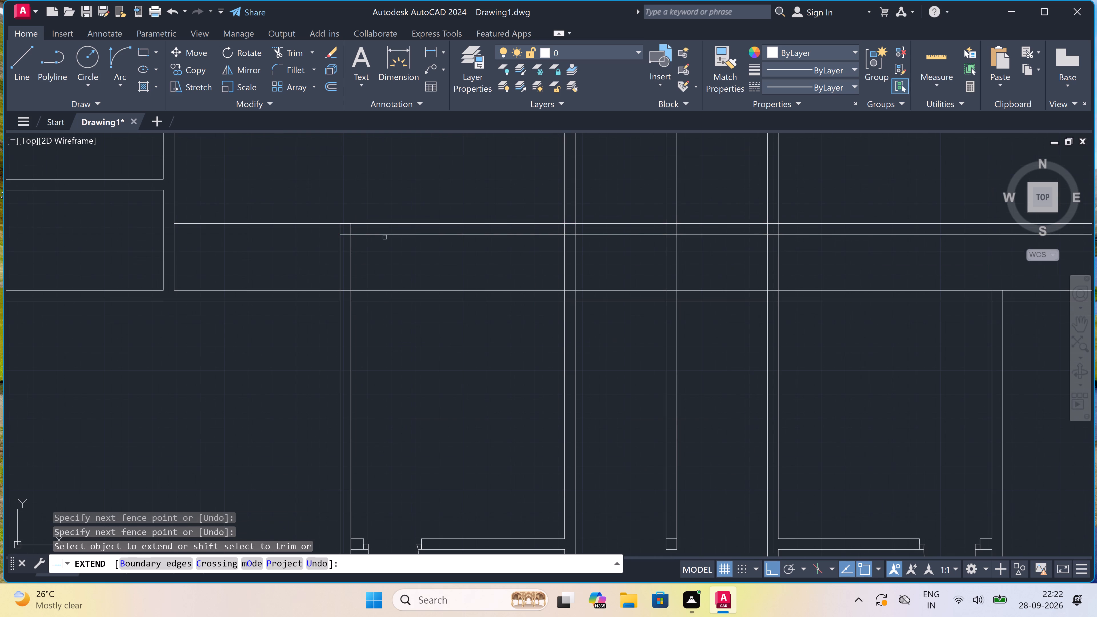
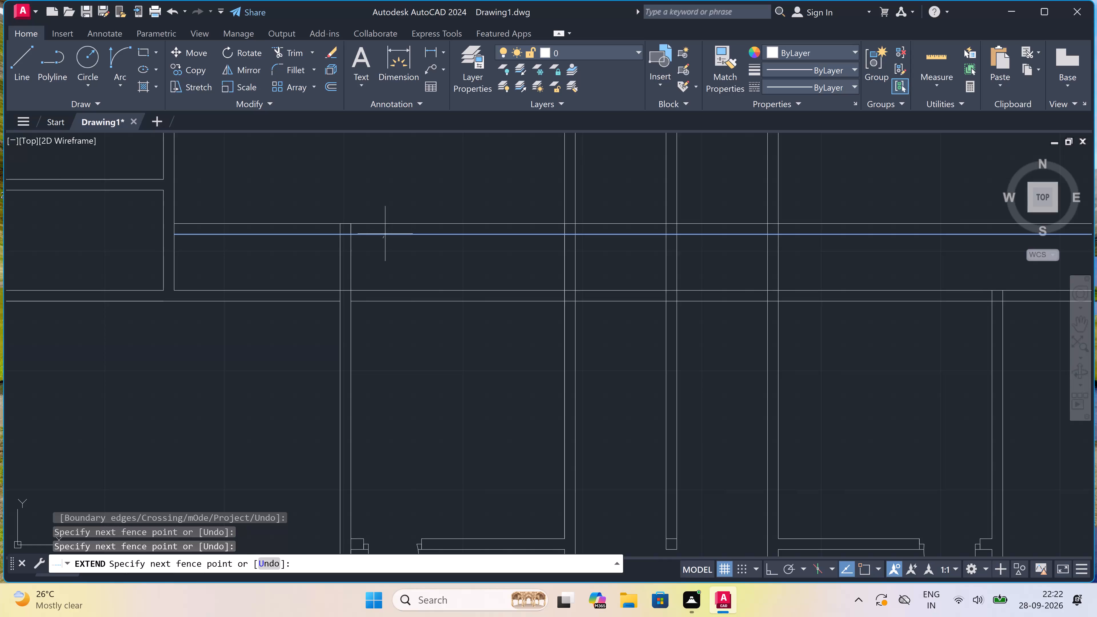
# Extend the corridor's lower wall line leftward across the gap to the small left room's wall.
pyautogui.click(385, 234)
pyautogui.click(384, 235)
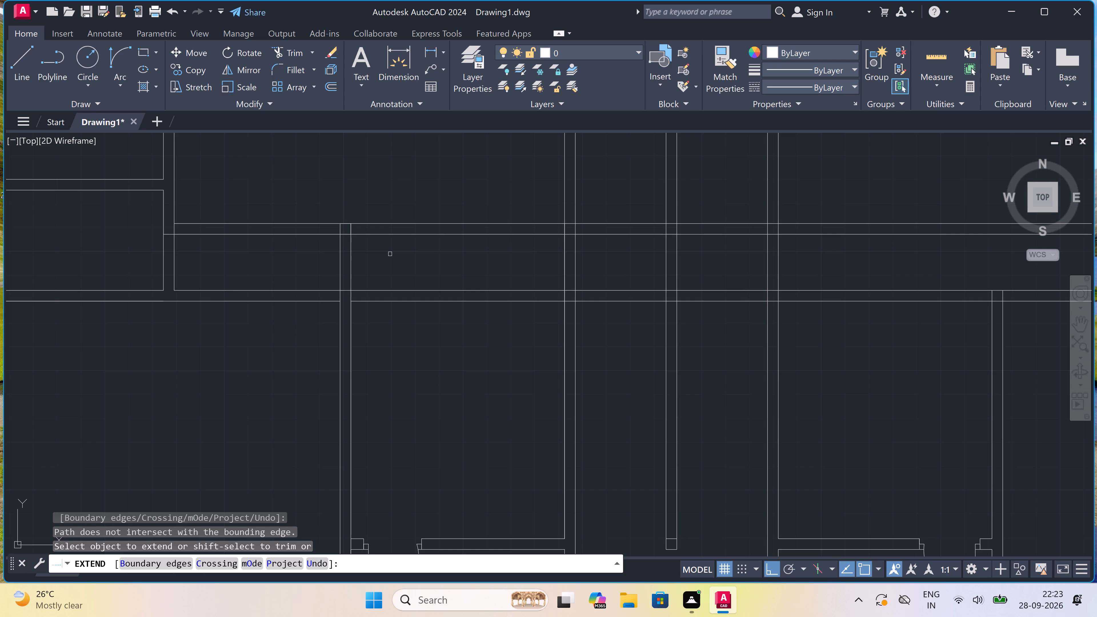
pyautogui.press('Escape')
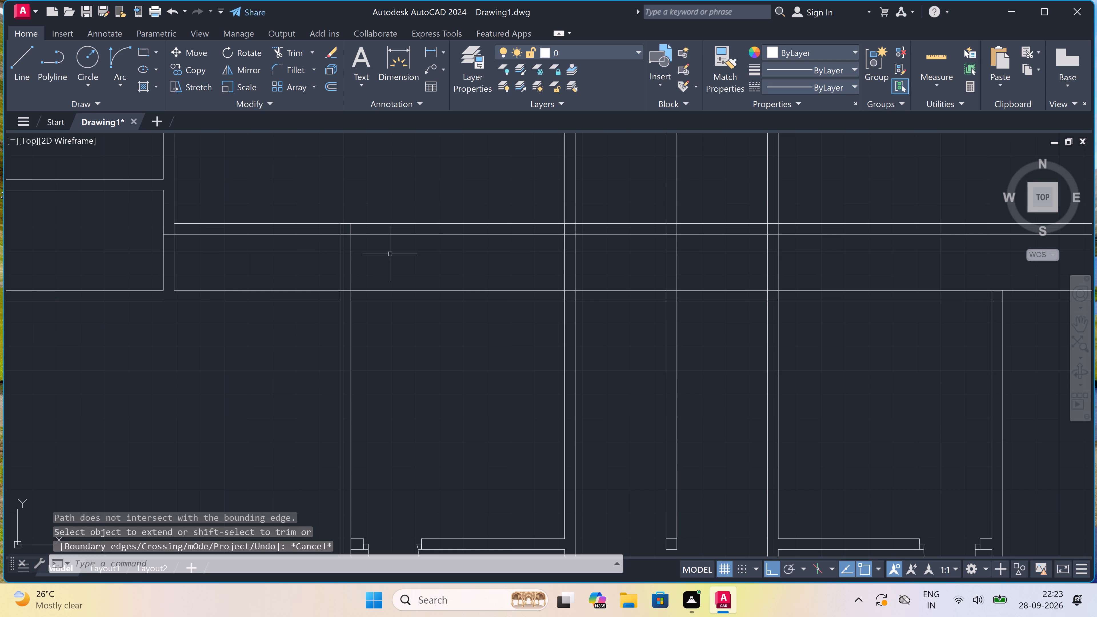
# Trim the corridor wall line's overshoot inside the thickness of the small left room's wall.
pyautogui.write('tr')
pyautogui.press('space')
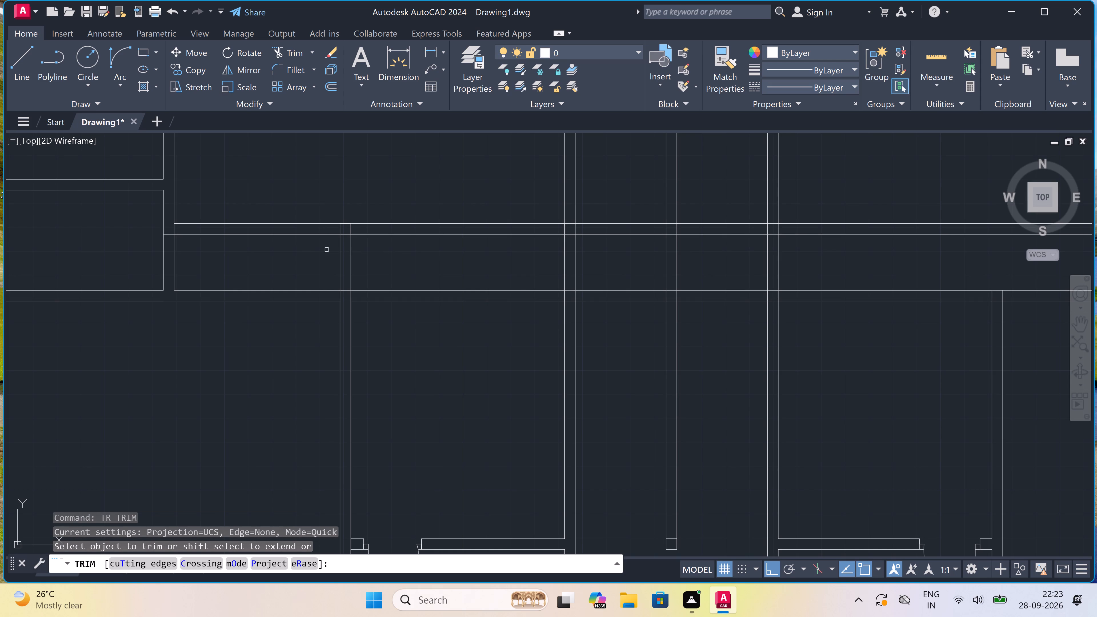
pyautogui.scroll(2, 172, 229)
pyautogui.click(171, 228)
pyautogui.click(163, 285)
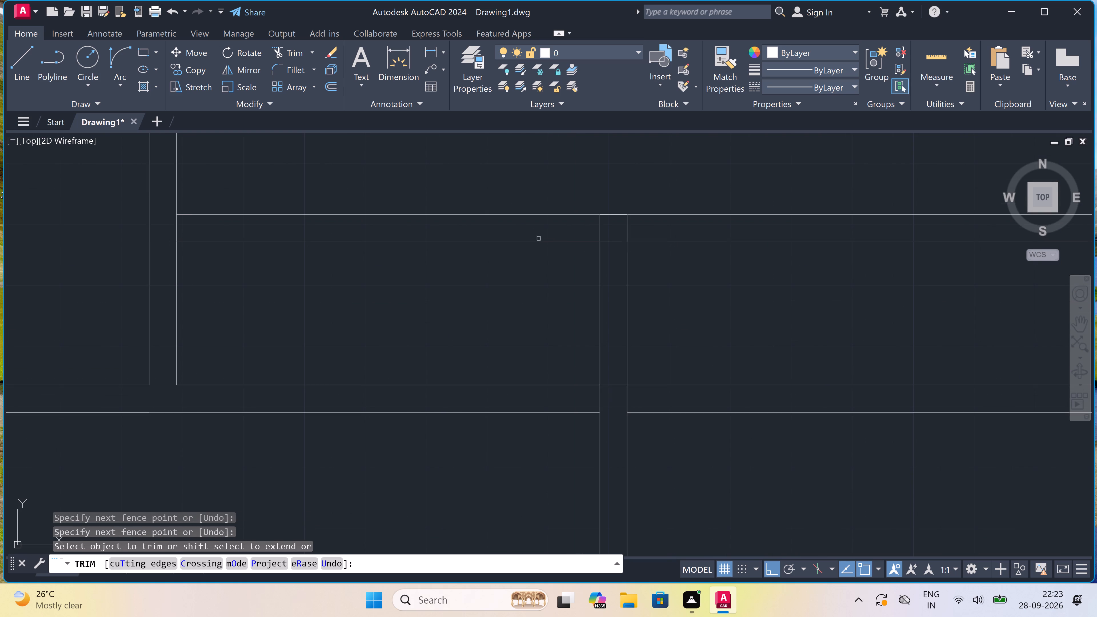
# Trim the horizontal wall lines crossing inside the left vertical partition at the corridor junctions.
pyautogui.click(612, 233)
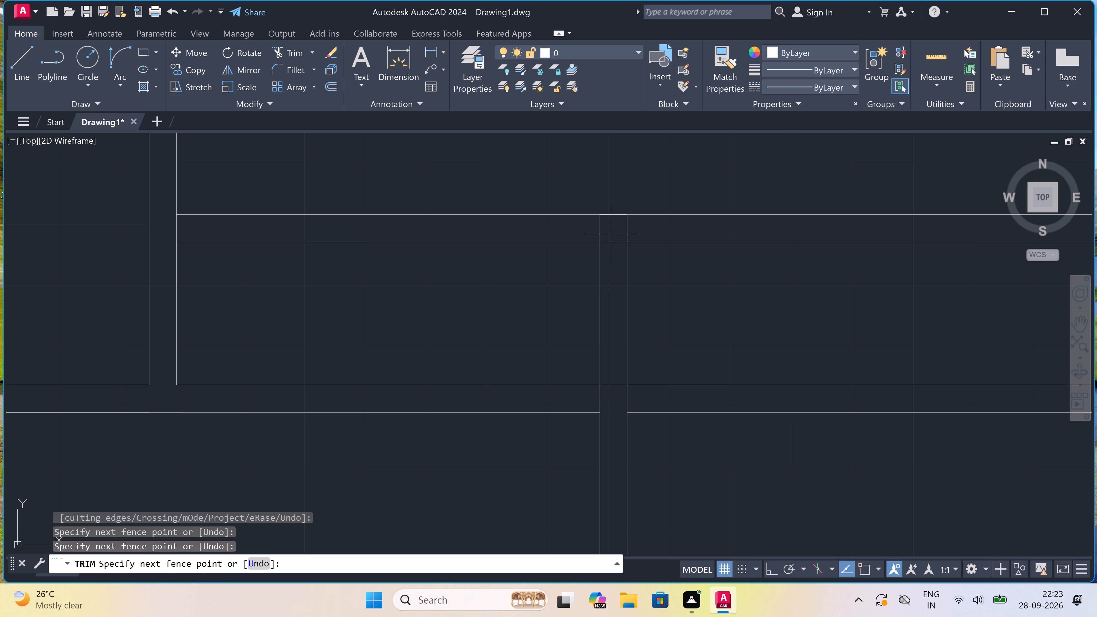
pyautogui.scroll(-1, 612, 234)
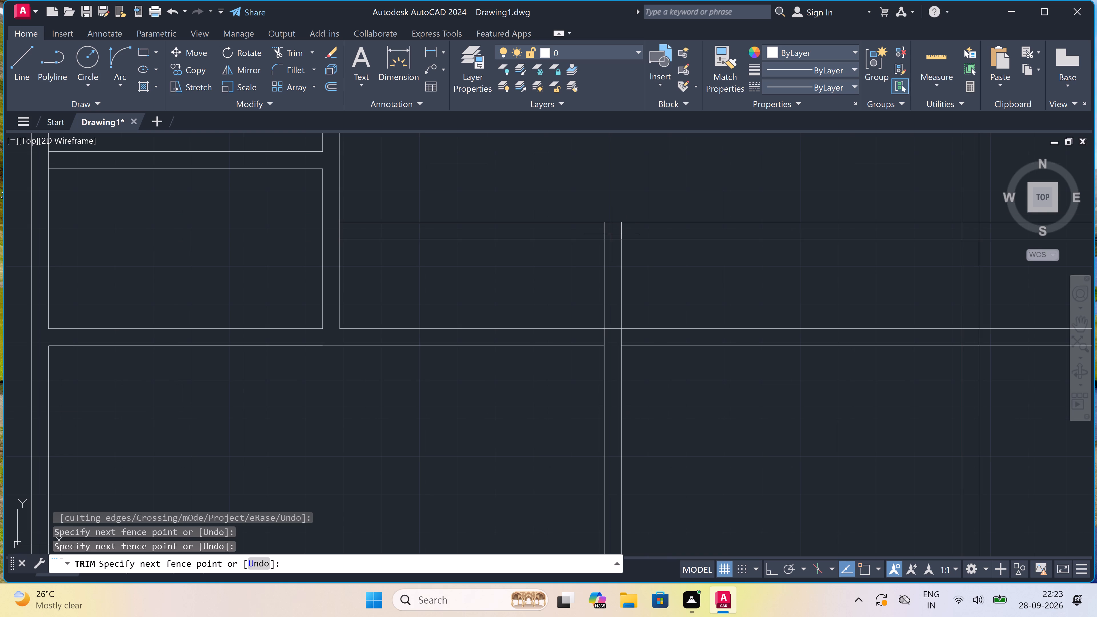
pyautogui.click(612, 234)
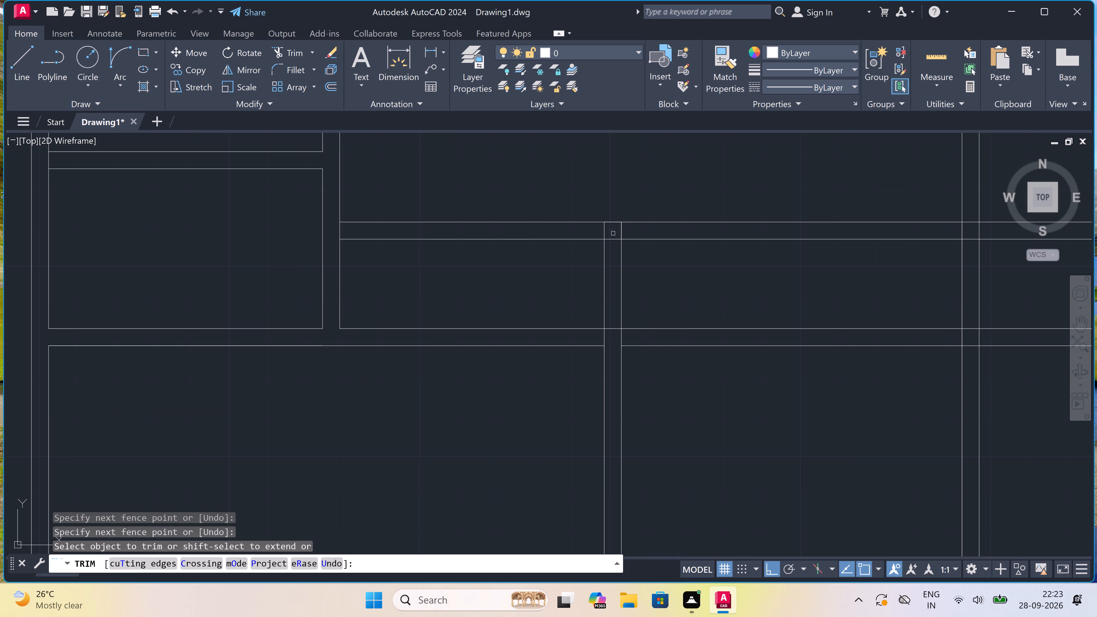
pyautogui.click(613, 233)
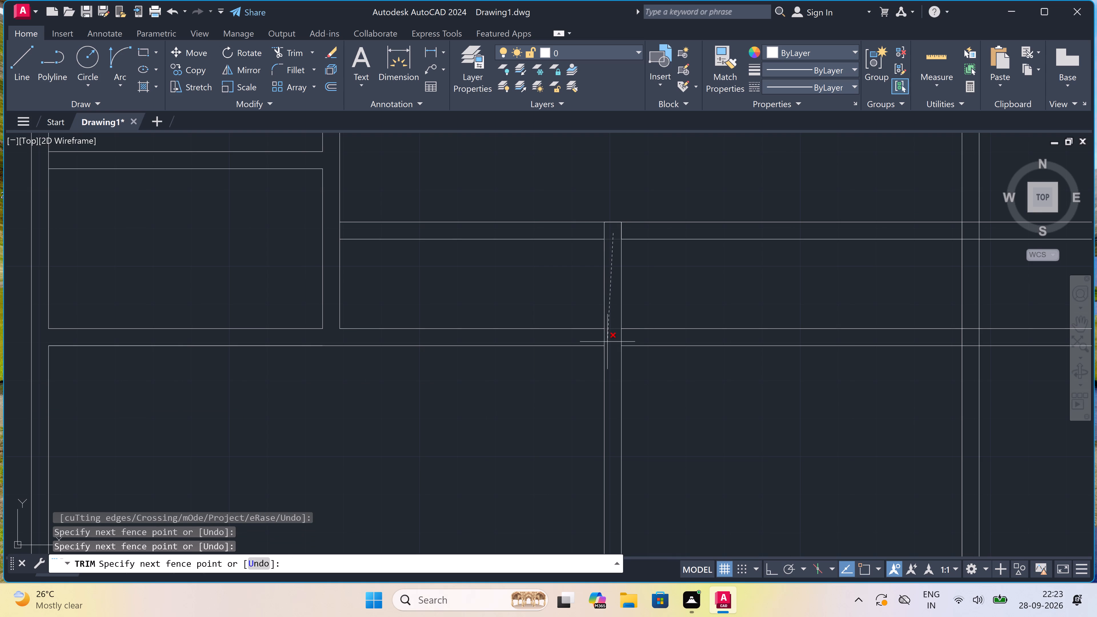
pyautogui.click(610, 352)
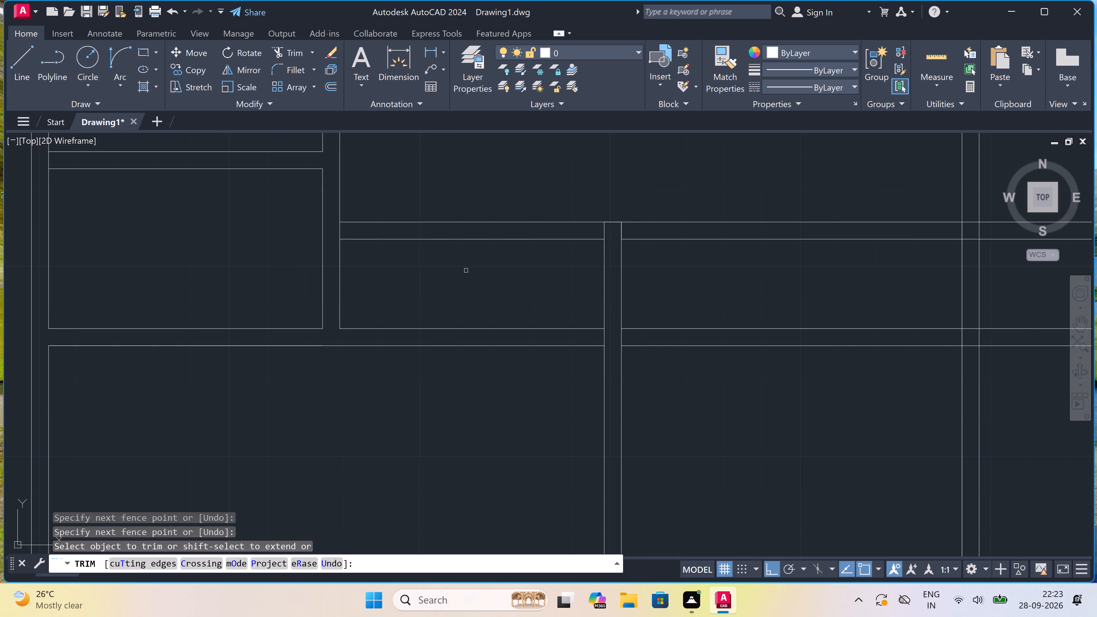
# Trim the overlapping wall lines where the corridor walls meet the central bay's right-hand vertical wall.
pyautogui.scroll(-1, 466, 270)
pyautogui.scroll(-2, 580, 303)
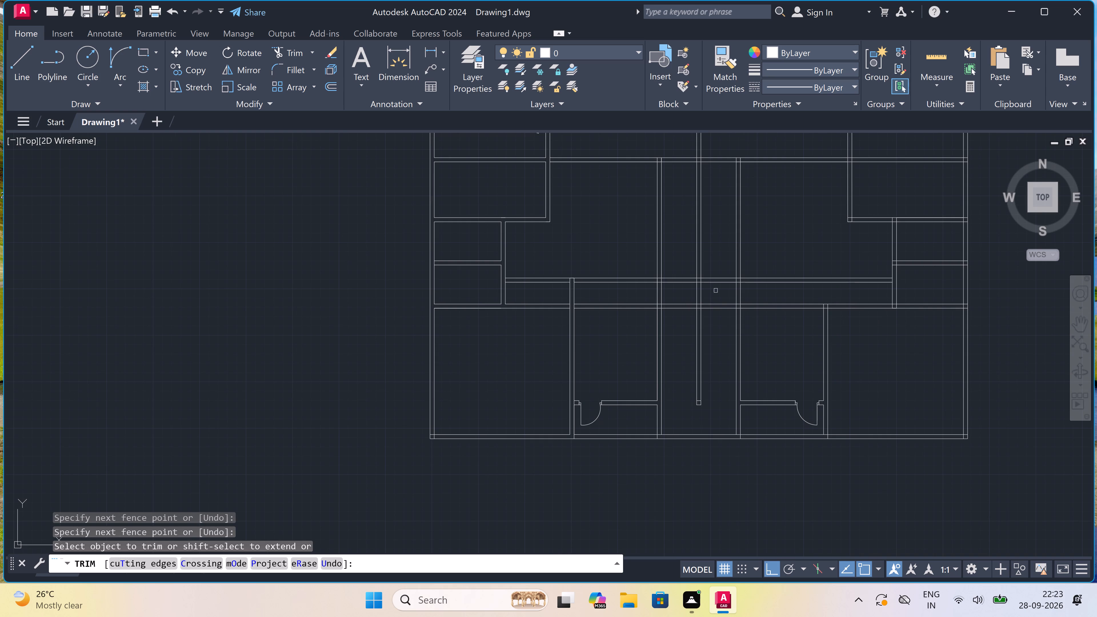
pyautogui.scroll(2, 733, 301)
pyautogui.scroll(3, 744, 328)
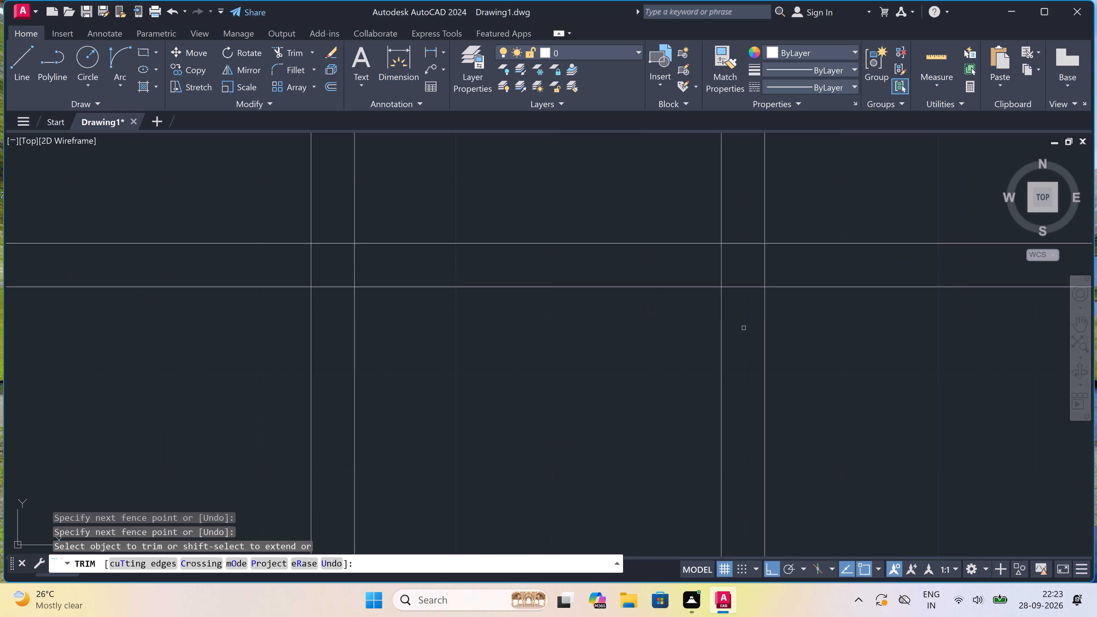
pyautogui.moveTo(745, 329); pyautogui.dragTo(743, 326)
pyautogui.scroll(-4, 754, 258)
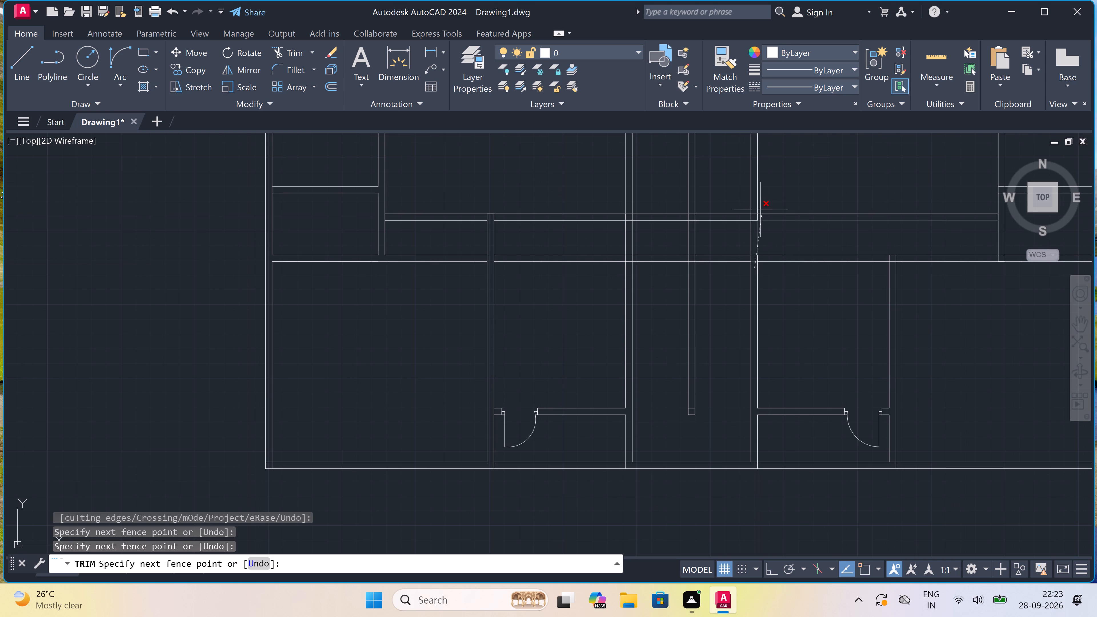
pyautogui.scroll(3, 753, 218)
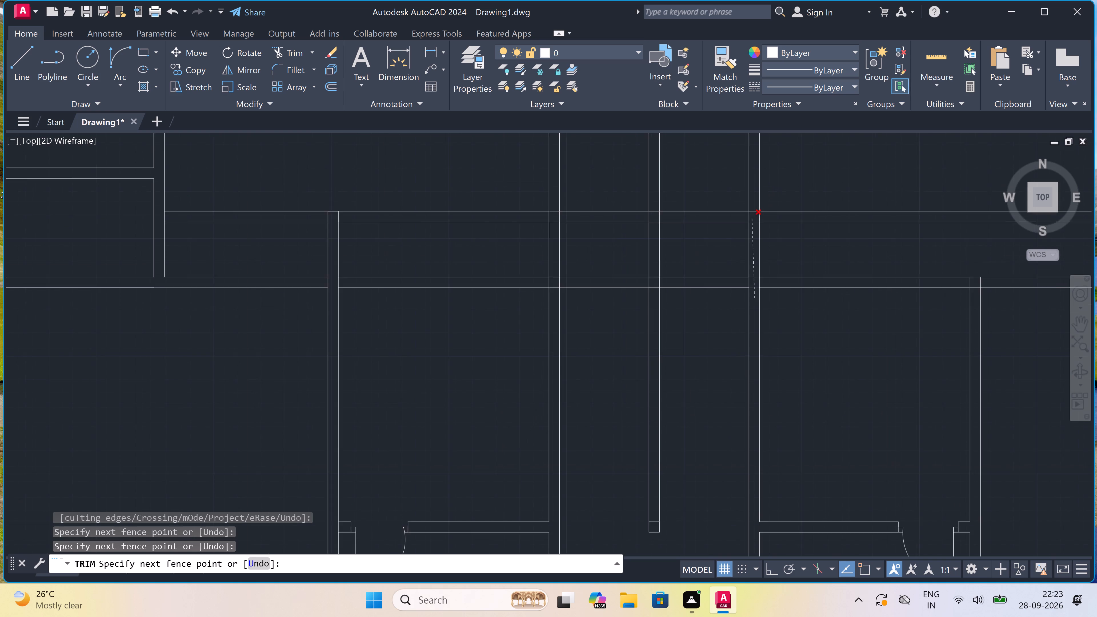
pyautogui.click(756, 212)
pyautogui.click(756, 212)
pyautogui.click(783, 211)
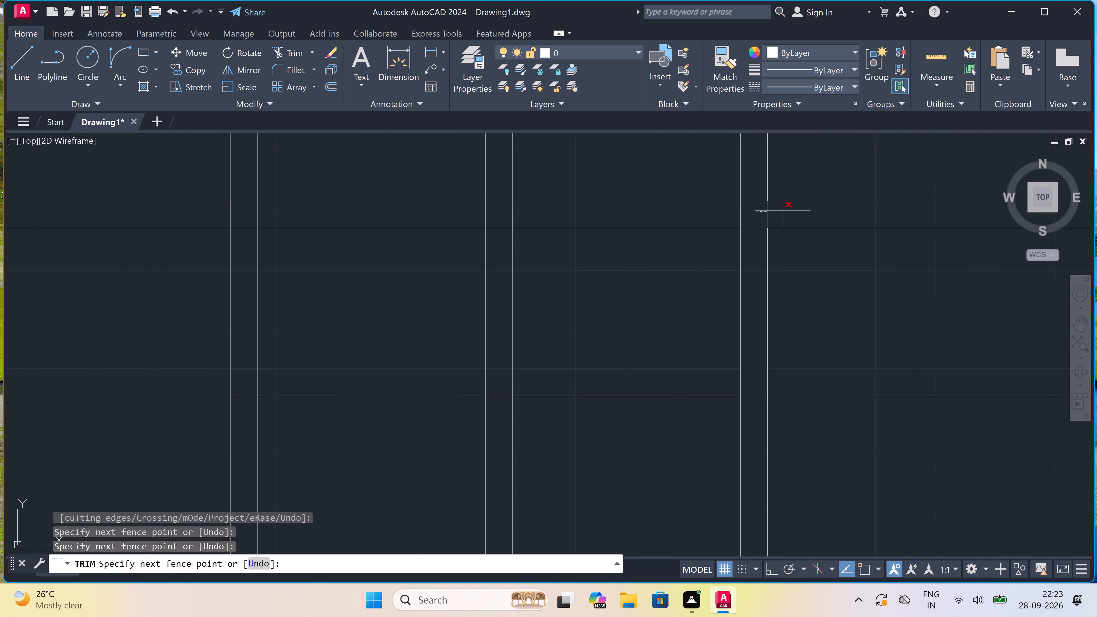
pyautogui.scroll(-3, 642, 264)
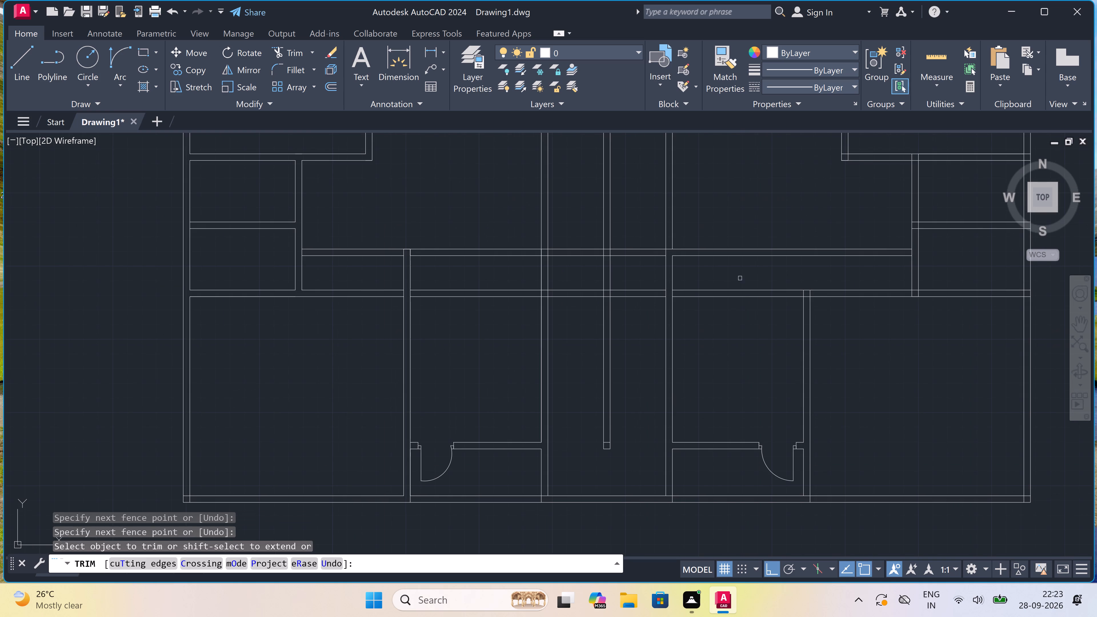
# Trim away the lower double wall lines spanning the two rooms on either side of the central bay.
pyautogui.click(741, 278)
pyautogui.click(748, 312)
pyautogui.click(492, 283)
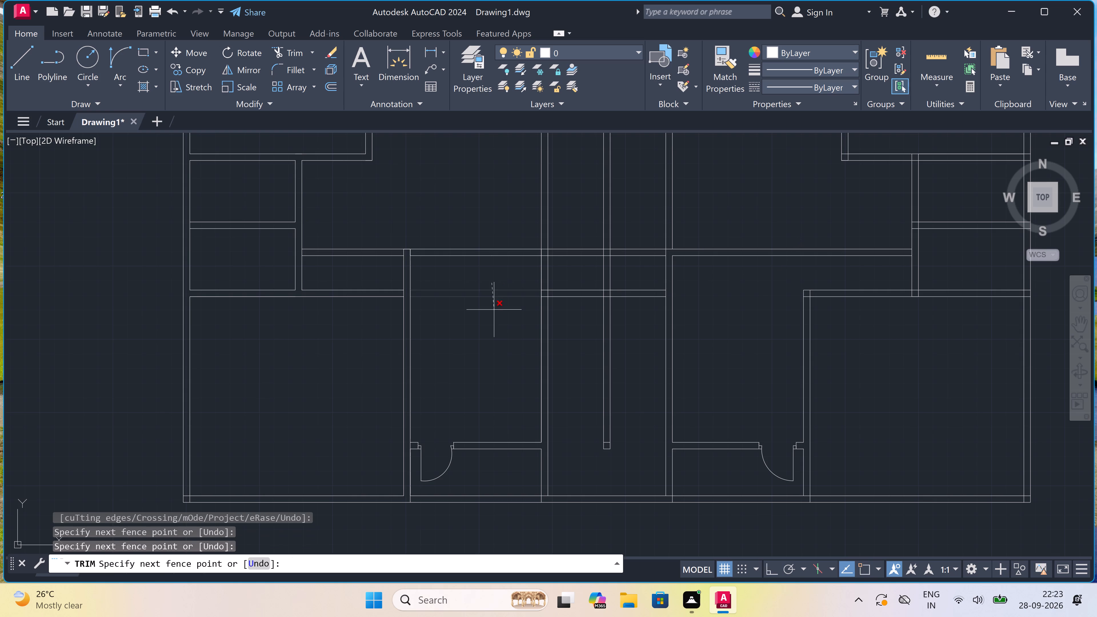
pyautogui.click(494, 310)
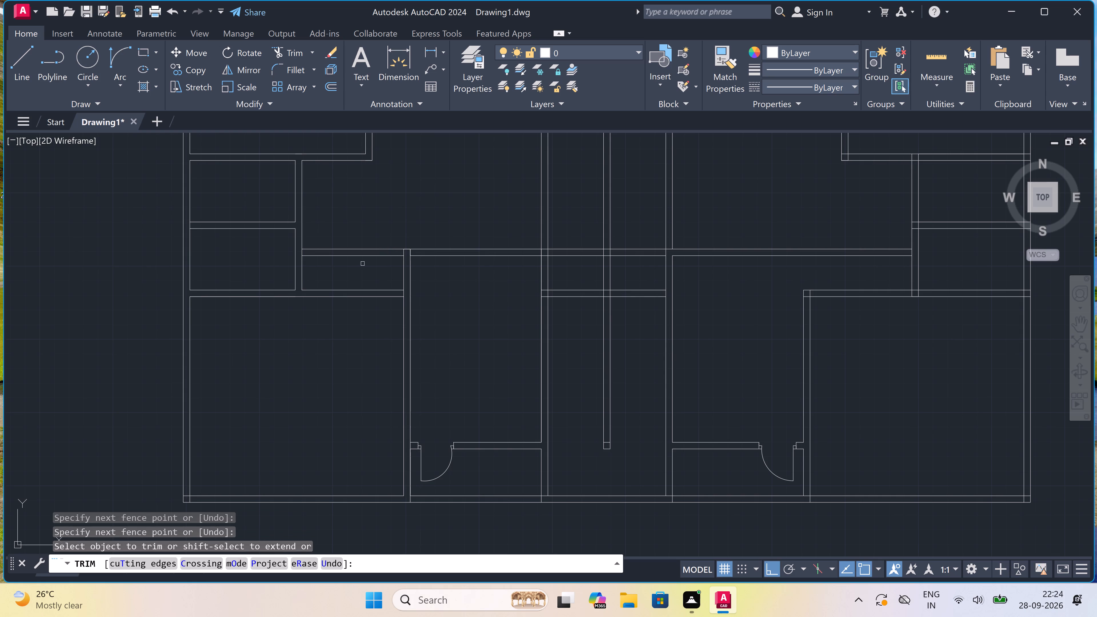
pyautogui.scroll(1, 346, 273)
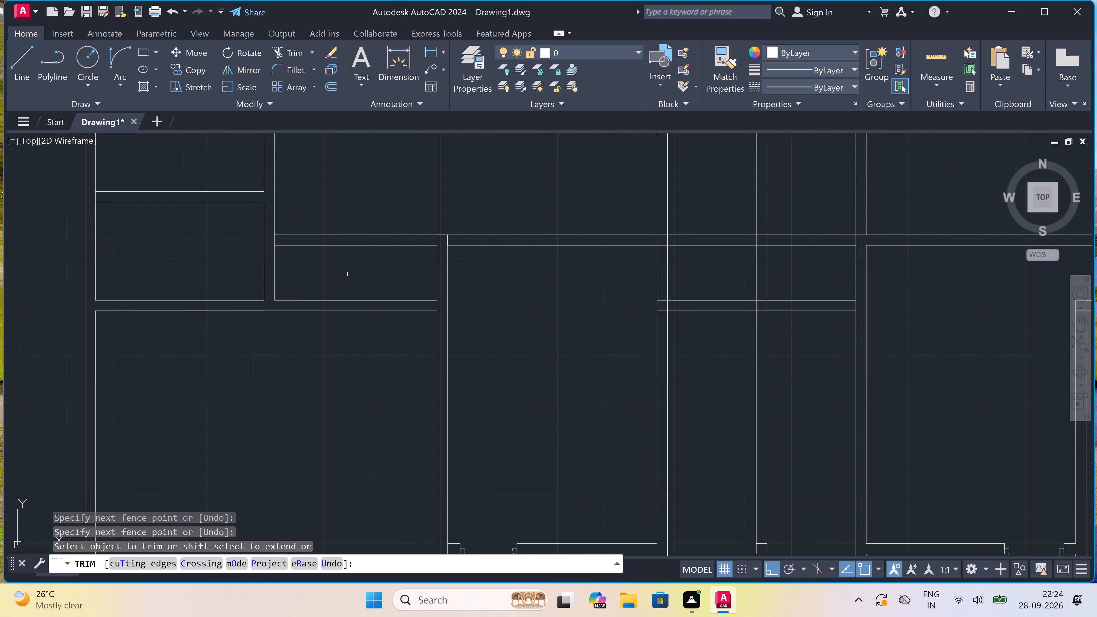
pyautogui.press('Escape')
# Extend the small left room's outer vertical wall line down to the horizontal wall line below it.
pyautogui.write('ex')
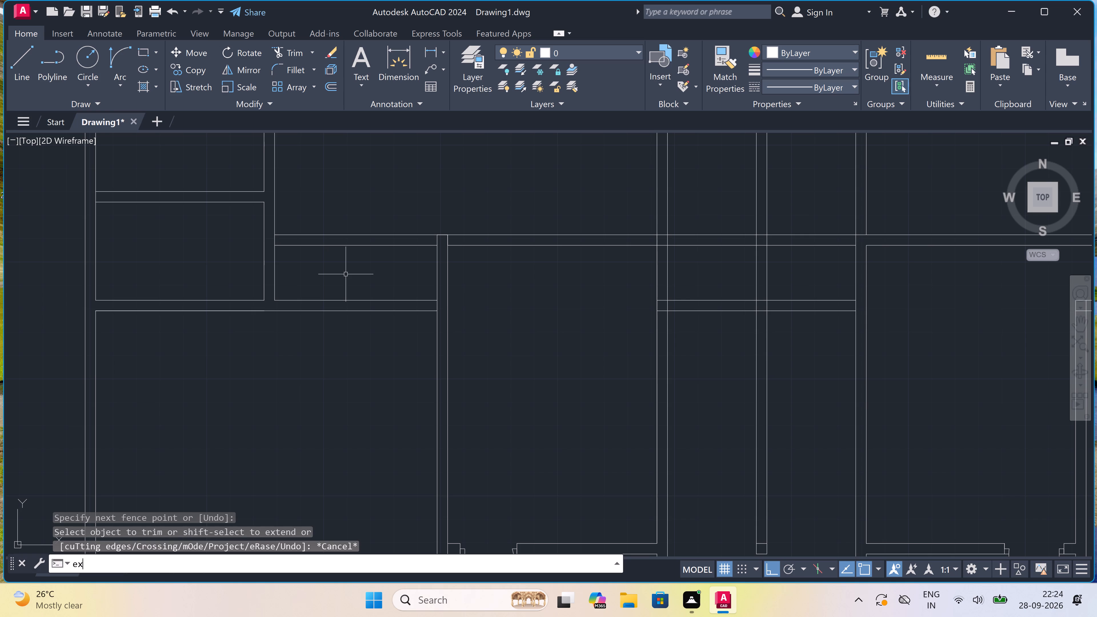
pyautogui.press('space')
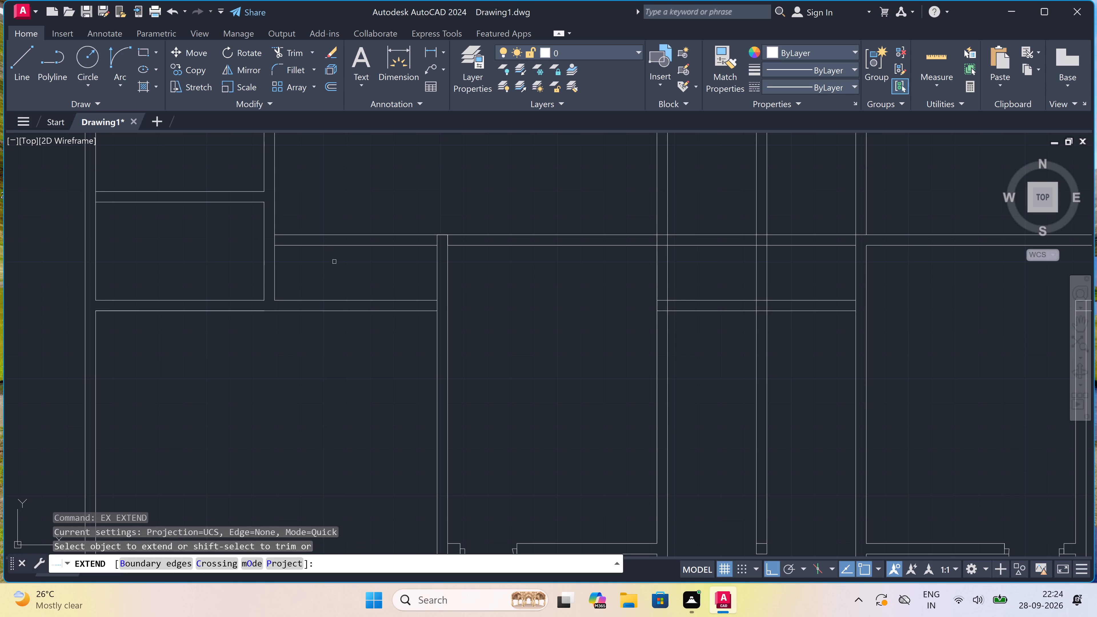
pyautogui.click(274, 288)
pyautogui.scroll(-3, 307, 302)
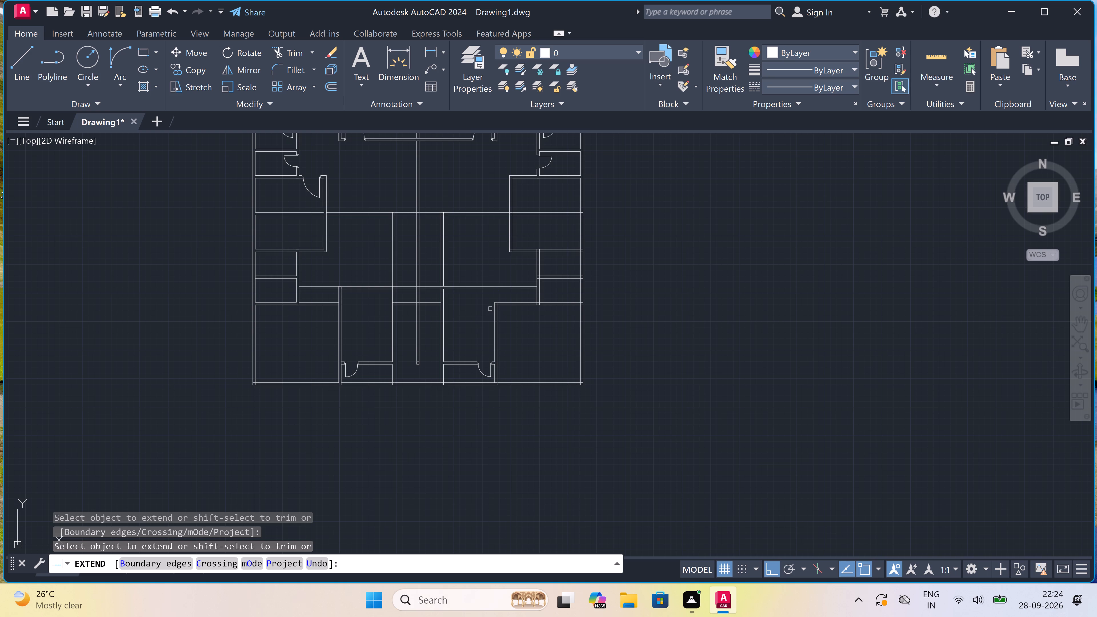
pyautogui.press('Escape')
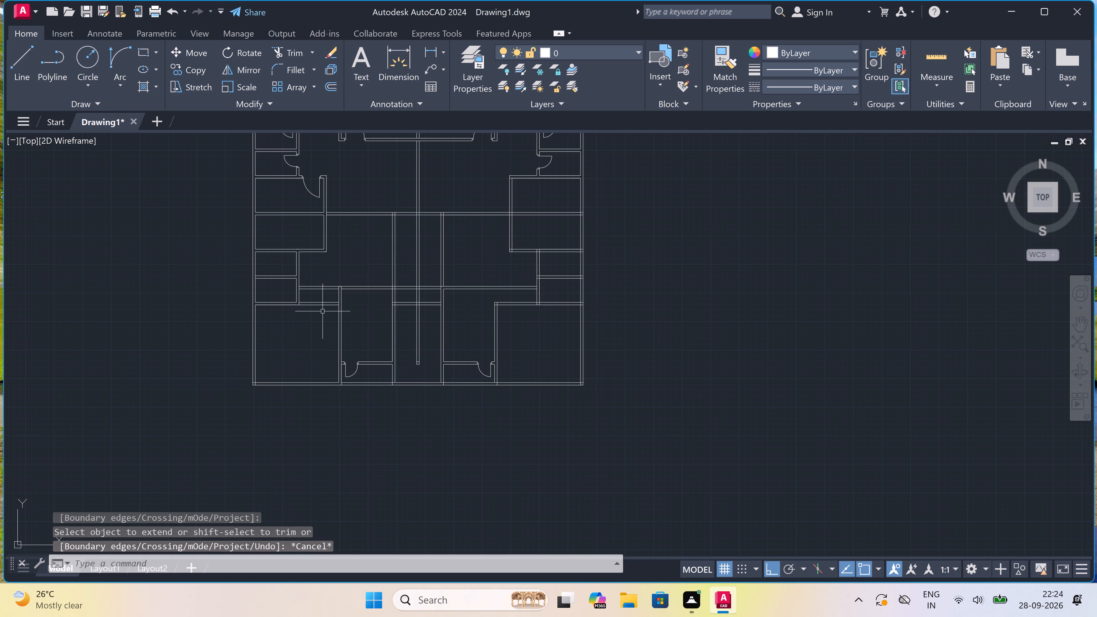
# Extend the vertical partition lines right of the central bay up to the corridor's lower wall line.
pyautogui.scroll(1, 322, 311)
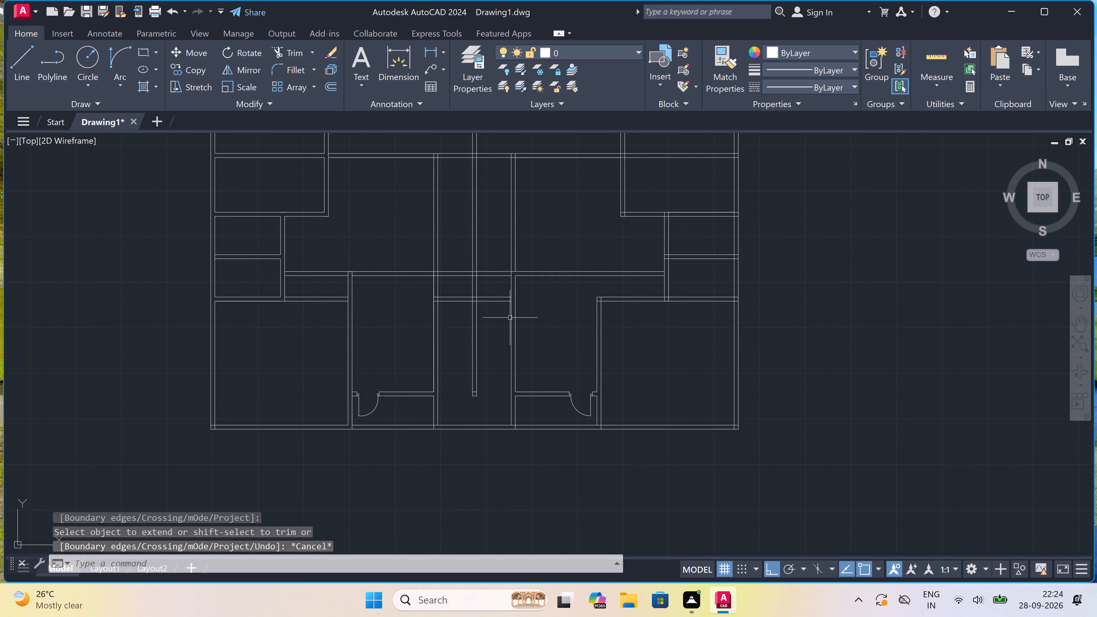
pyautogui.press('space')
pyautogui.click(611, 319)
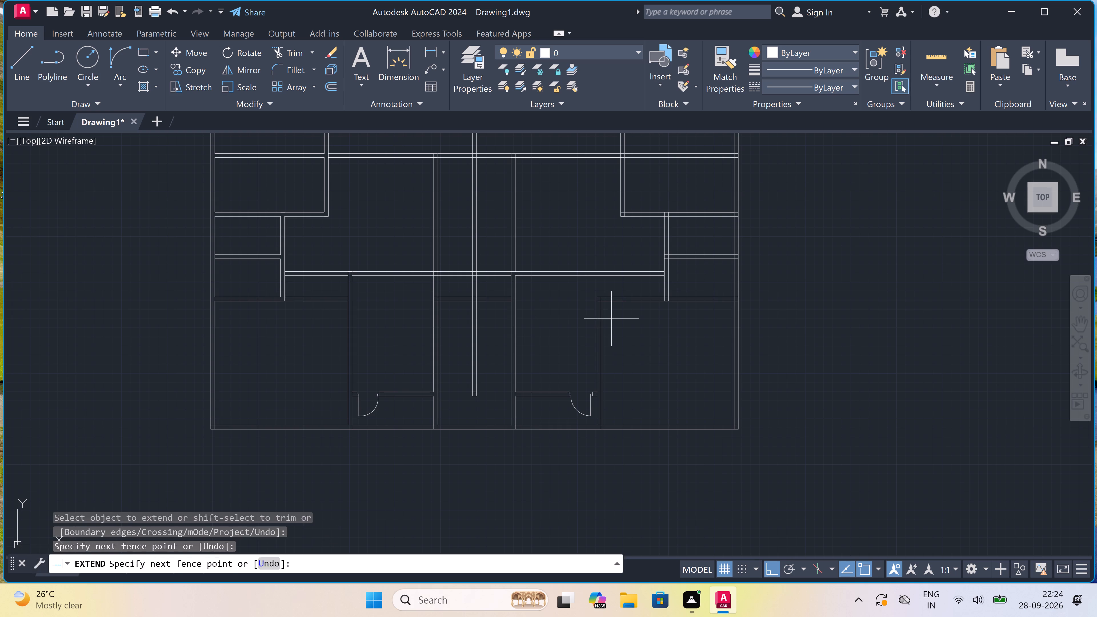
pyautogui.click(557, 329)
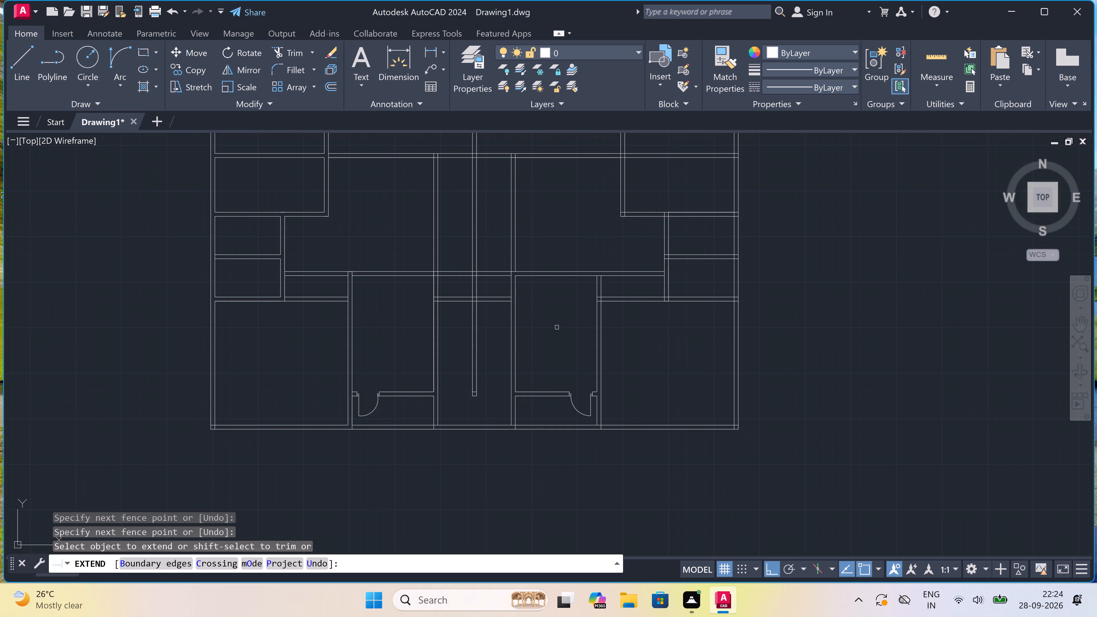
pyautogui.press('Escape')
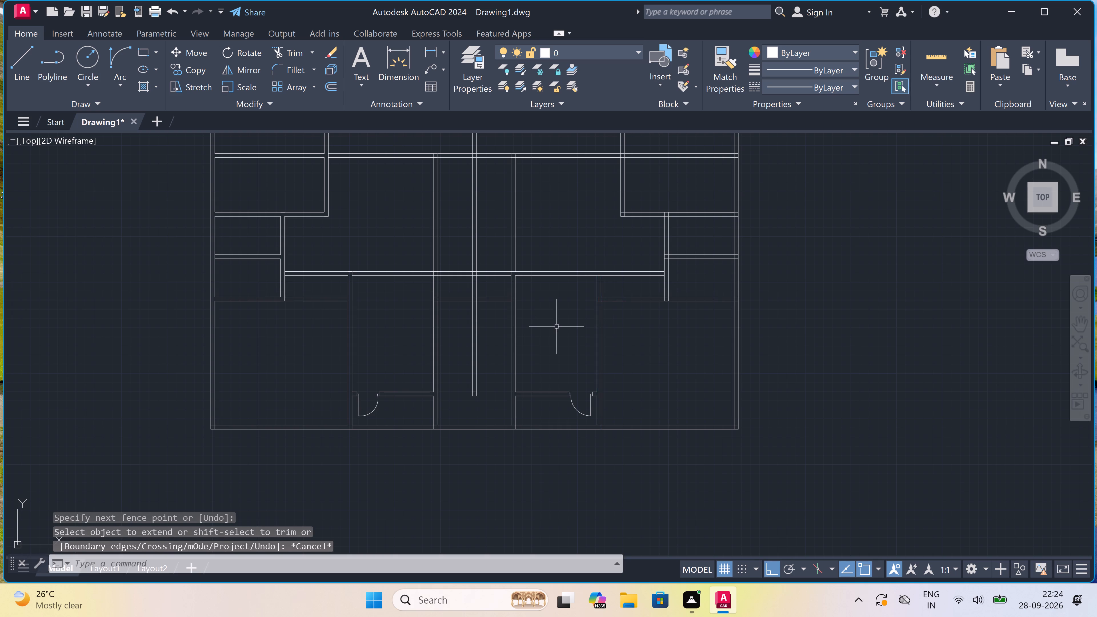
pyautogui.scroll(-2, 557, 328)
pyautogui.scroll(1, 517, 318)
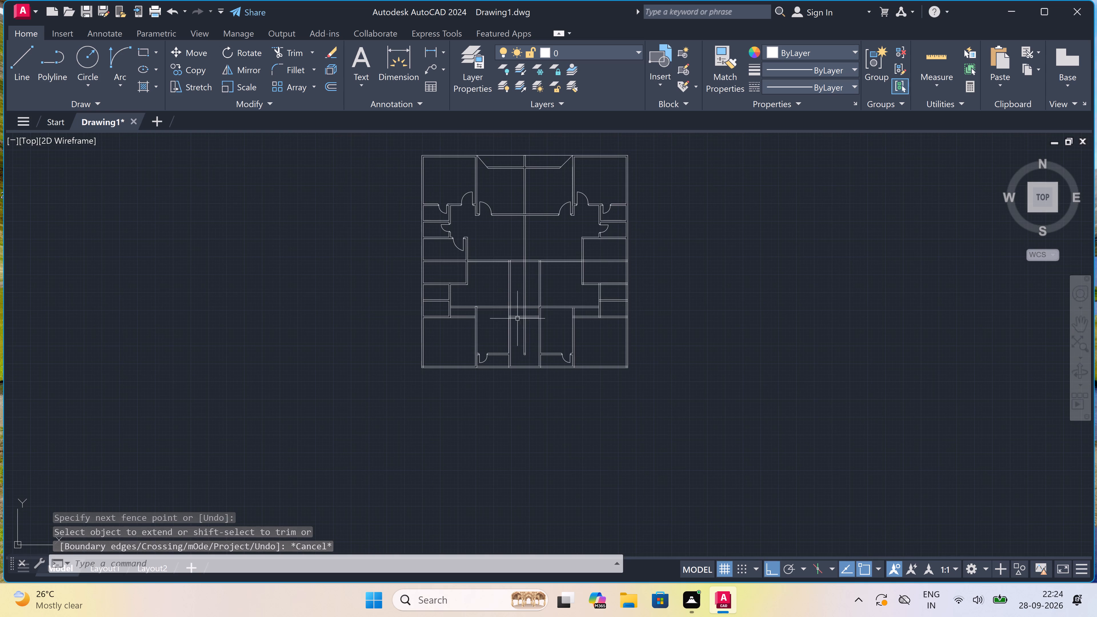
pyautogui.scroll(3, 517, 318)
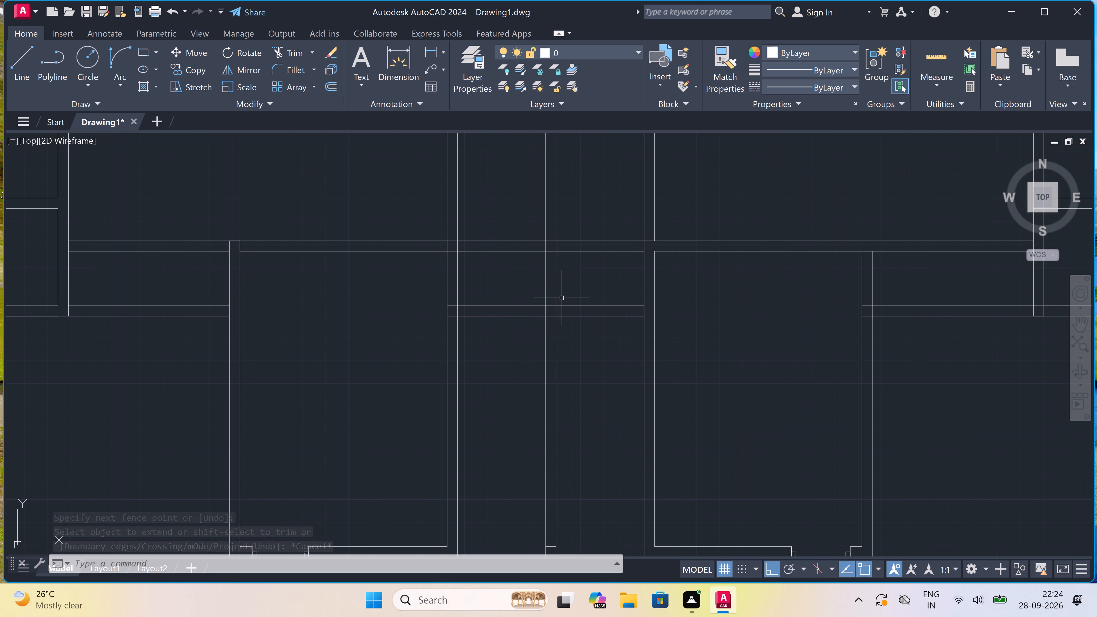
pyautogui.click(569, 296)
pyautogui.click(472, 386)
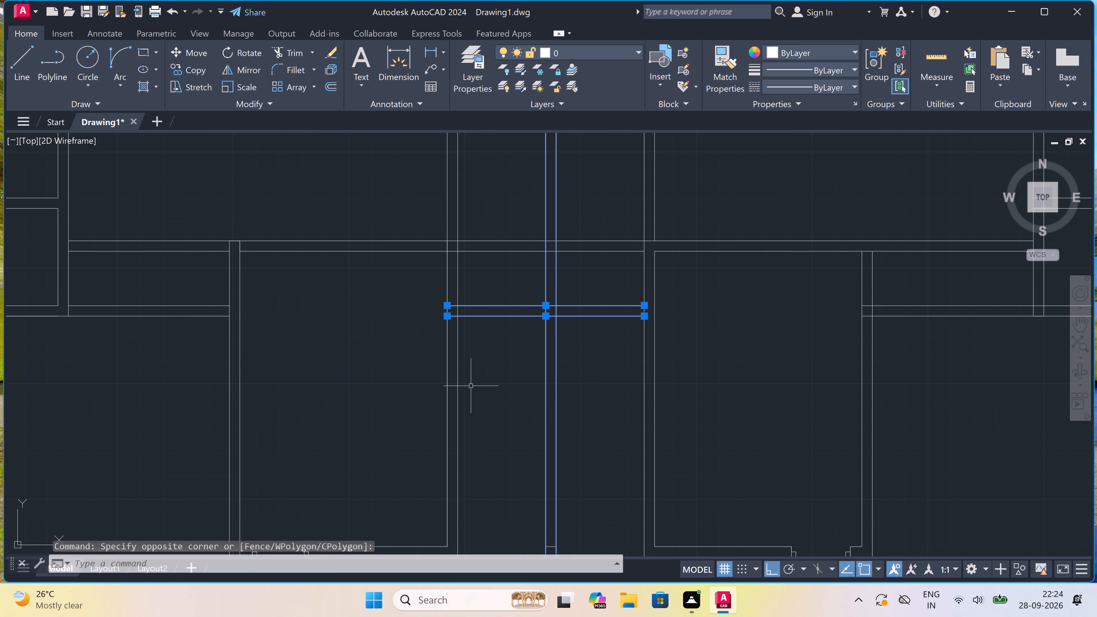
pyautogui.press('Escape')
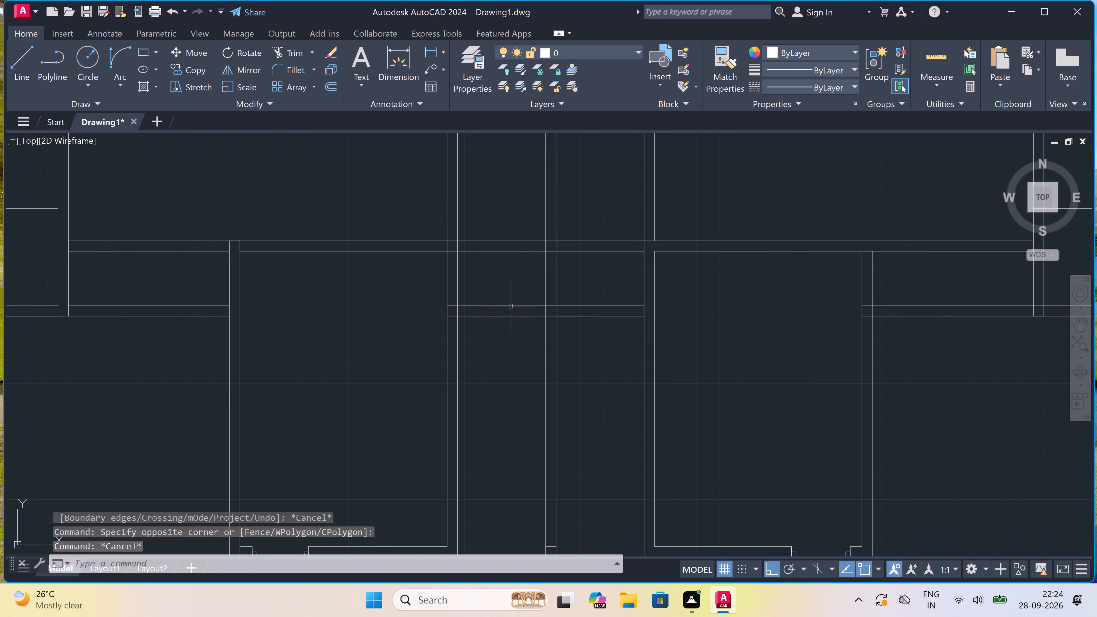
# Delete the two lower horizontal wall lines spanning the central bay.
pyautogui.click(514, 298)
pyautogui.click(503, 339)
pyautogui.press('Delete')
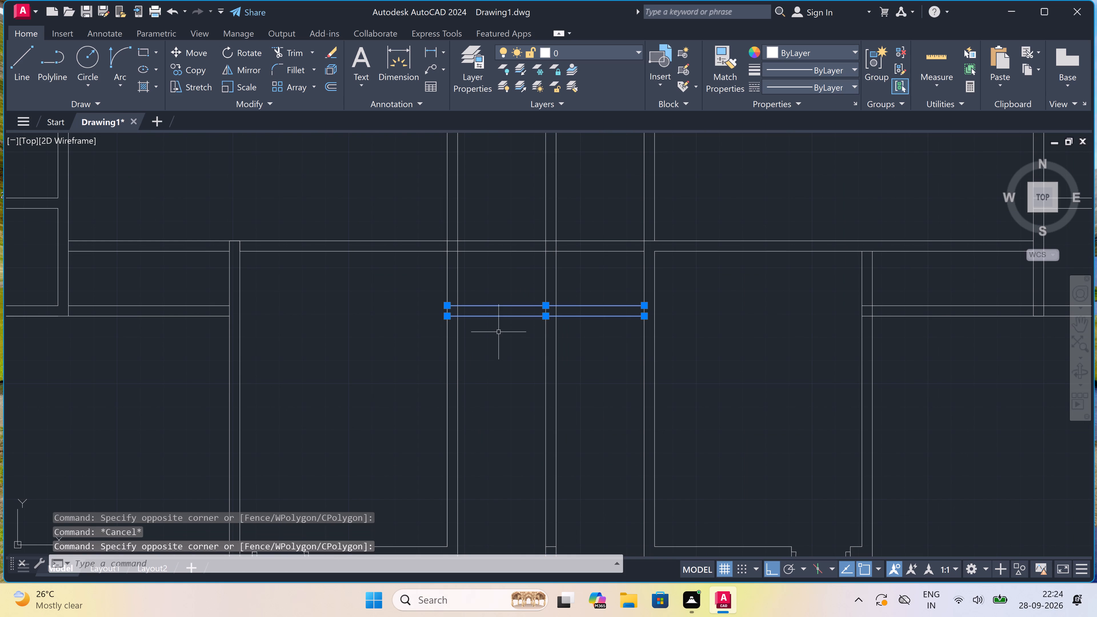
pyautogui.scroll(-2, 501, 329)
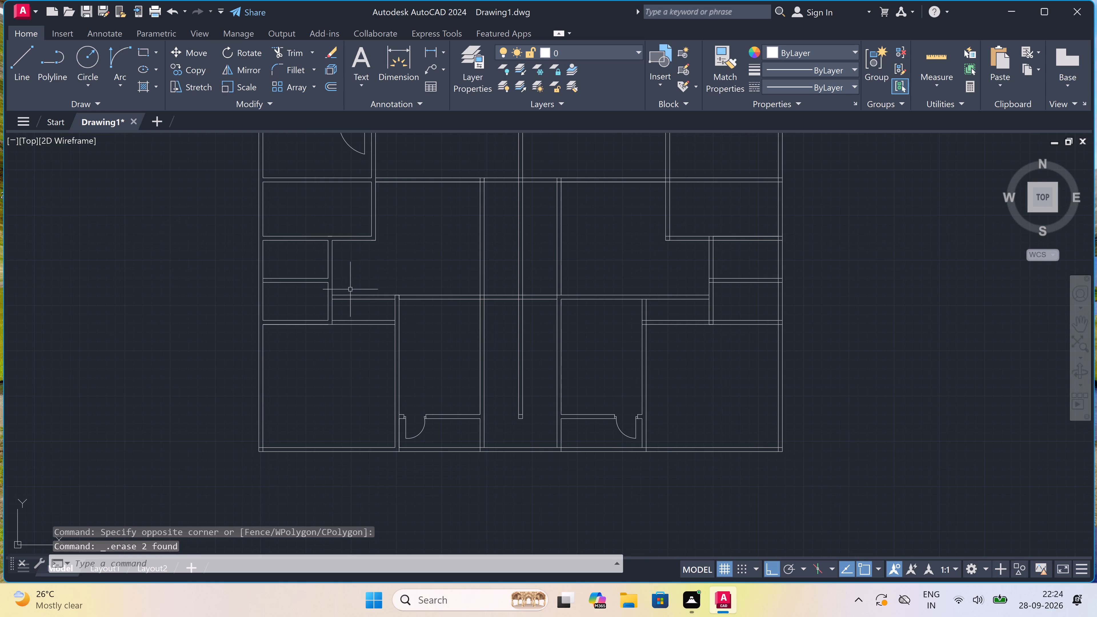
pyautogui.scroll(2, 336, 328)
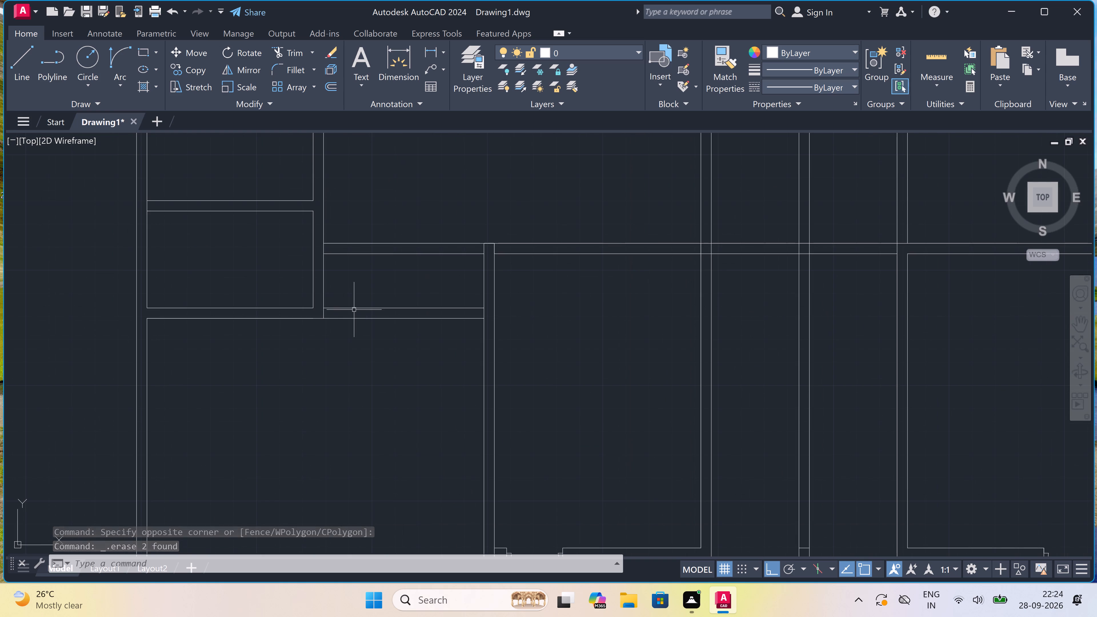
# Trim away the two horizontal wall lines running from the small left room's outer corner to the vertical partition on its right.
pyautogui.click(374, 296)
pyautogui.click(325, 370)
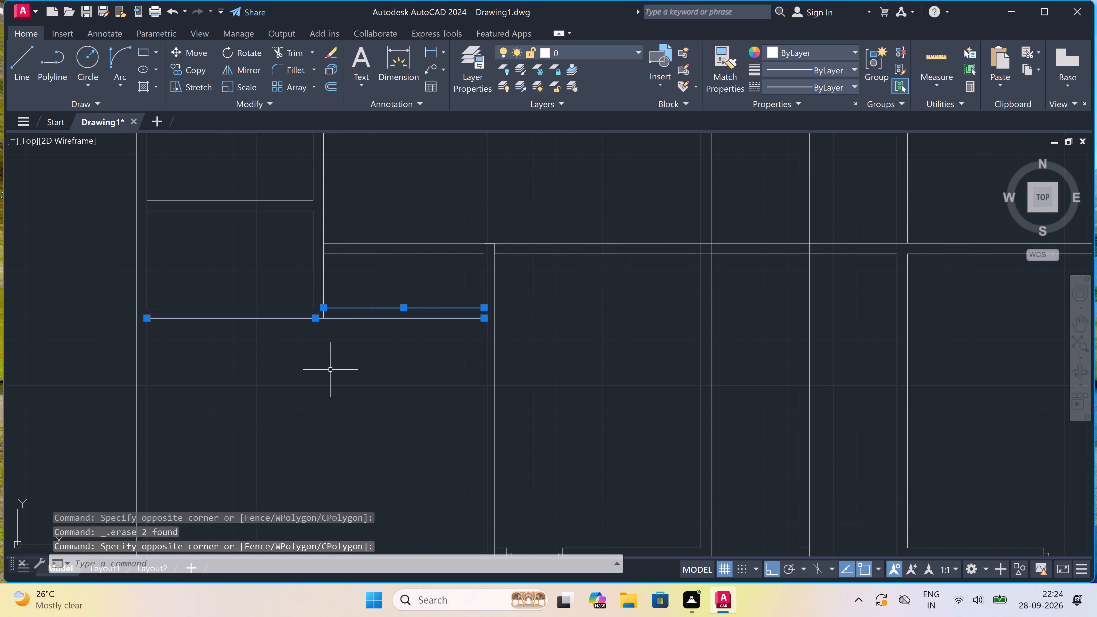
pyautogui.press('Escape')
pyautogui.write('tr')
pyautogui.press('space')
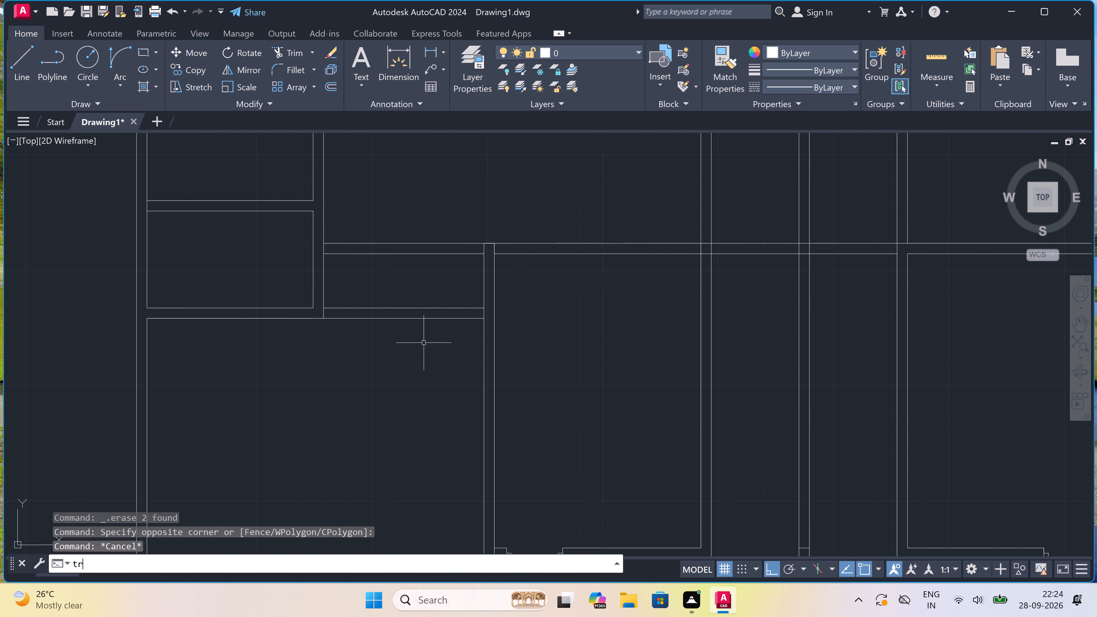
pyautogui.click(409, 299)
pyautogui.click(403, 366)
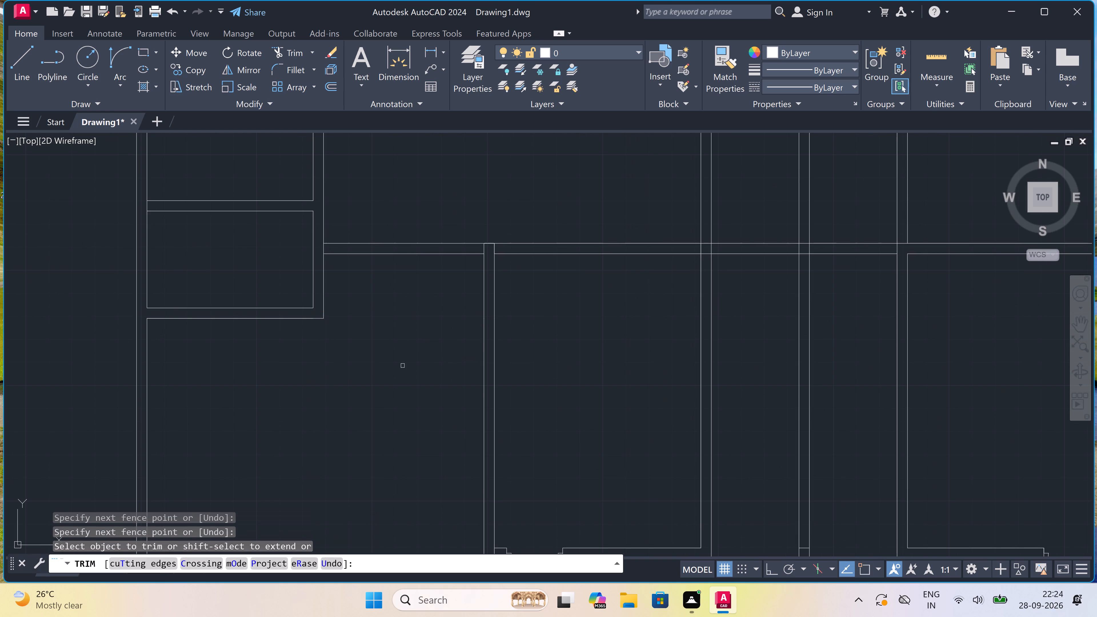
# Trim away the matching two horizontal wall lines between the right partition and the small lower right room.
pyautogui.scroll(-3, 403, 366)
pyautogui.scroll(1, 617, 356)
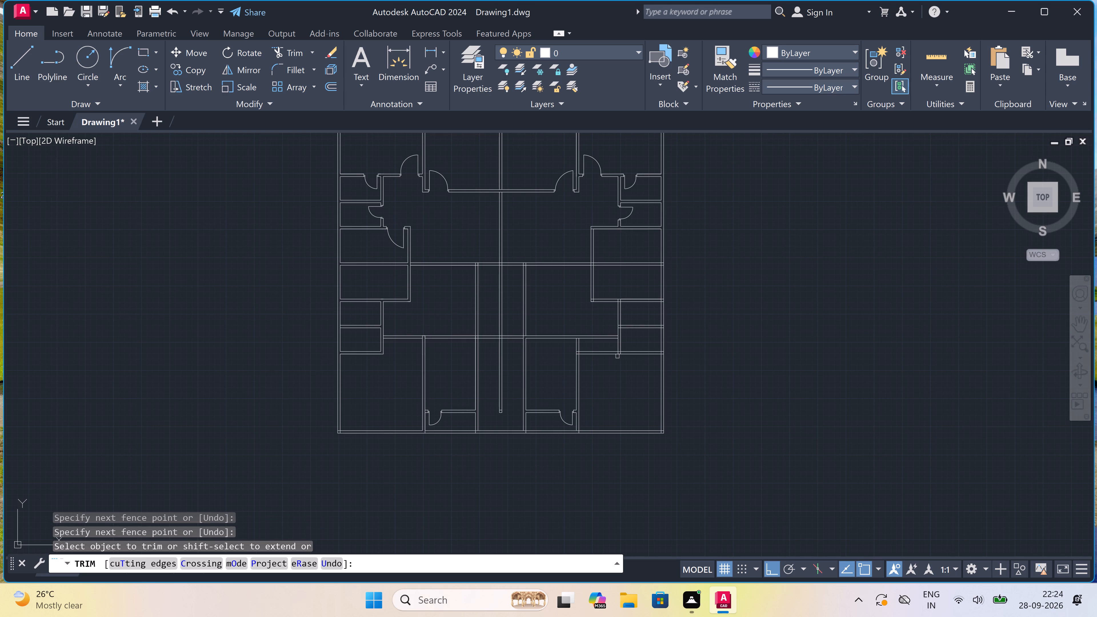
pyautogui.scroll(1, 617, 356)
pyautogui.click(583, 334)
pyautogui.click(574, 375)
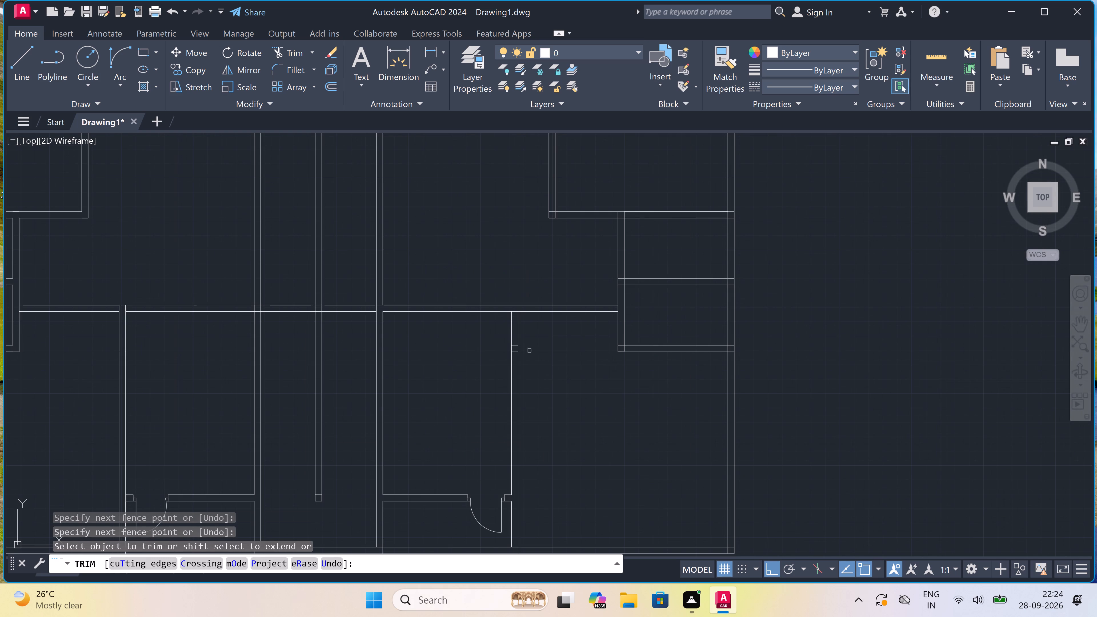
# Trim the short horizontal stubs inside the right partition and the corridor's lower wall line across its top.
pyautogui.scroll(2, 489, 331)
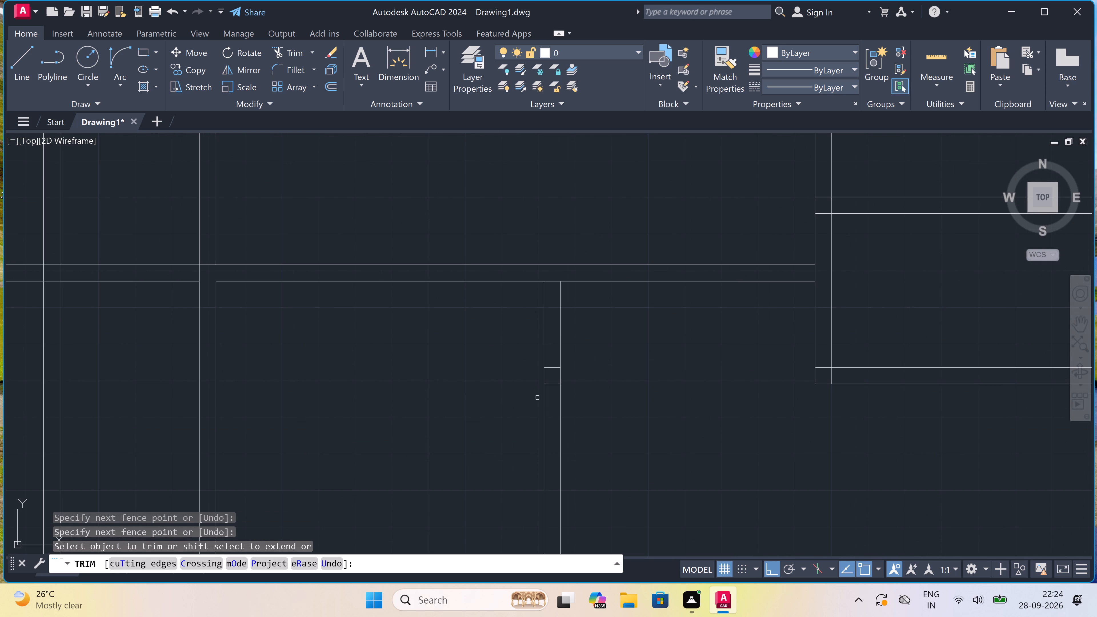
pyautogui.click(552, 389)
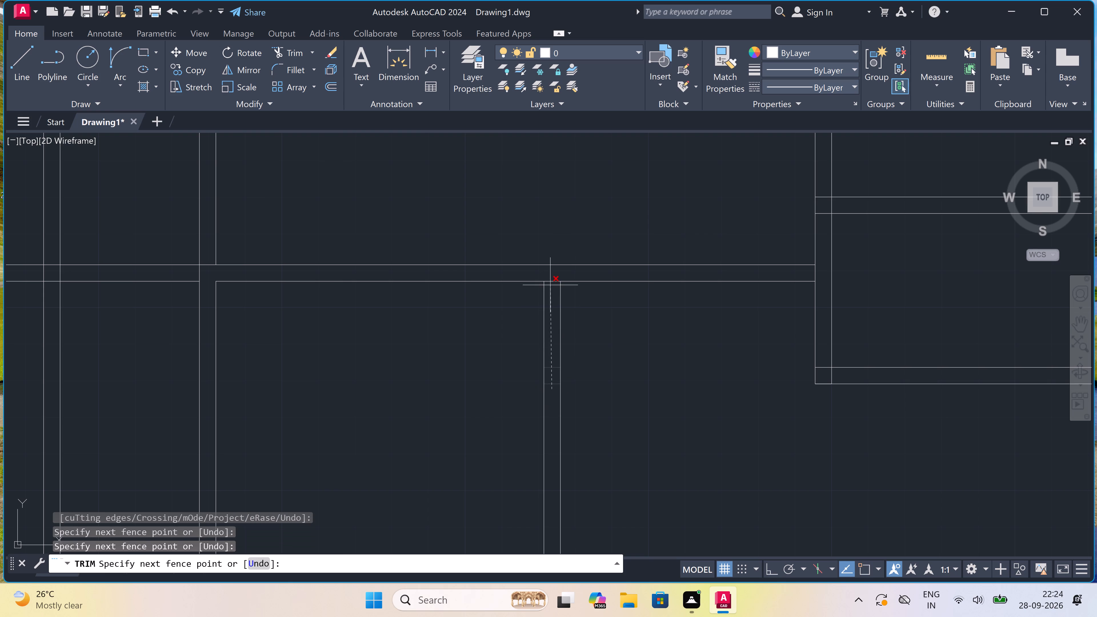
pyautogui.click(550, 280)
# Trim the overlapping line ends at the lower-left corner of the small lower right room.
pyautogui.scroll(-3, 550, 280)
pyautogui.scroll(2, 550, 280)
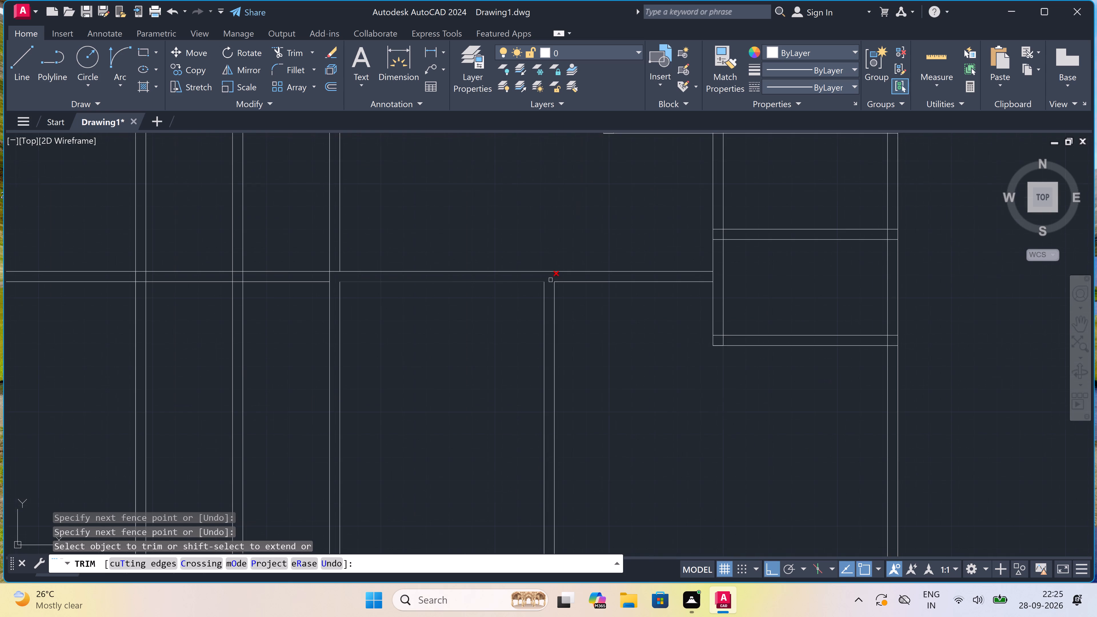
pyautogui.scroll(-1, 570, 276)
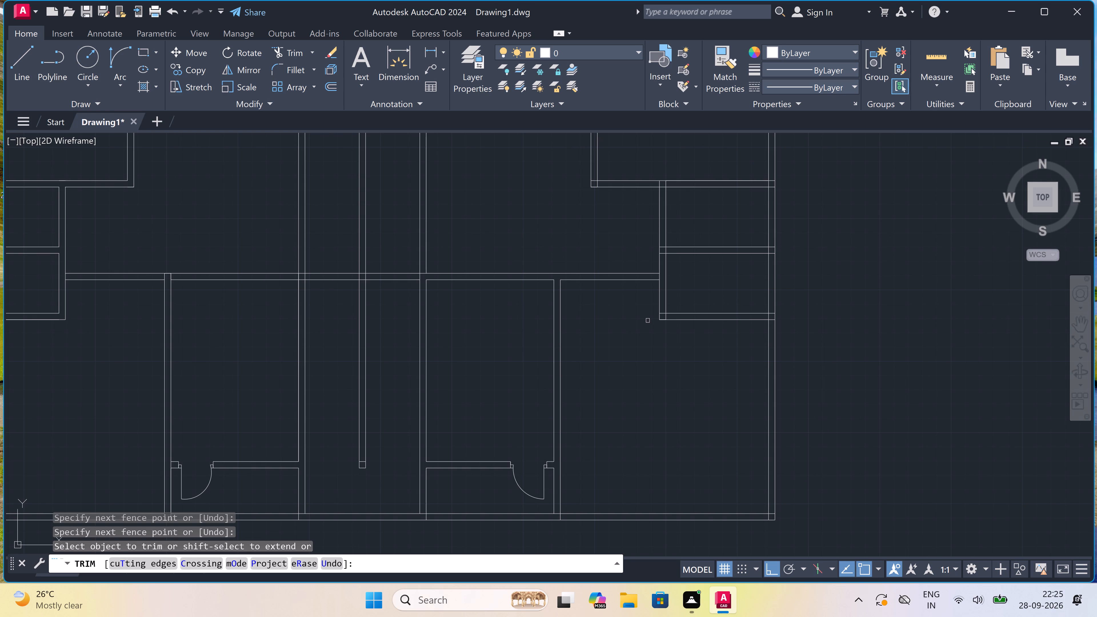
pyautogui.scroll(3, 676, 308)
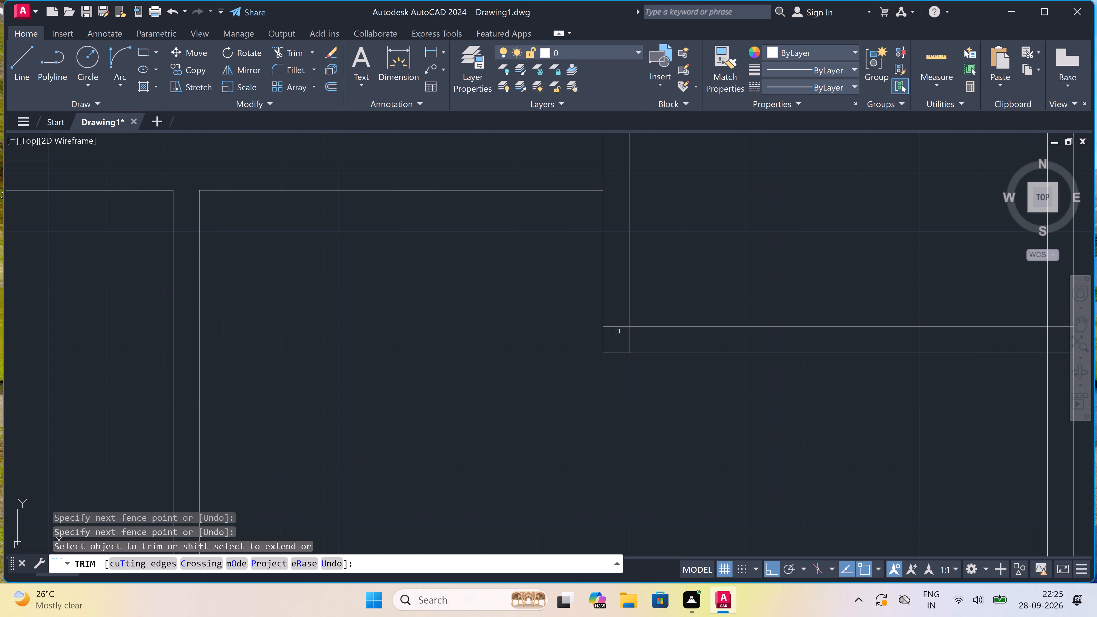
pyautogui.click(612, 324)
pyautogui.moveTo(615, 342); pyautogui.dragTo(618, 341)
pyautogui.tripleClick(618, 341)
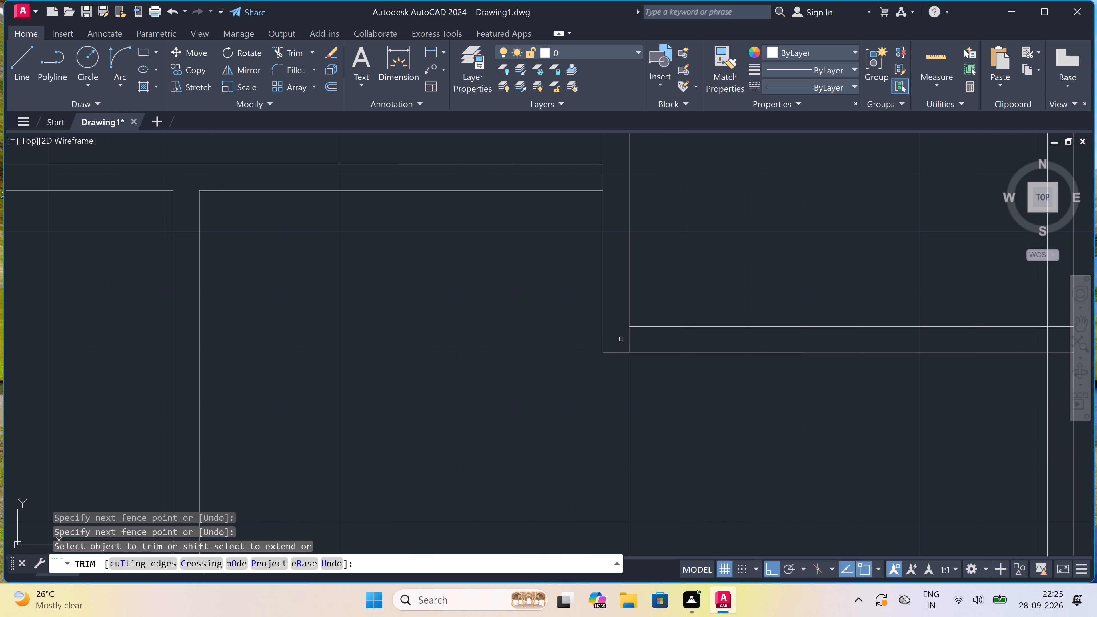
pyautogui.click(627, 338)
pyautogui.click(633, 336)
# Trim the overlapping lines where the small lower right room's bottom wall meets the outer right wall.
pyautogui.scroll(-4, 633, 336)
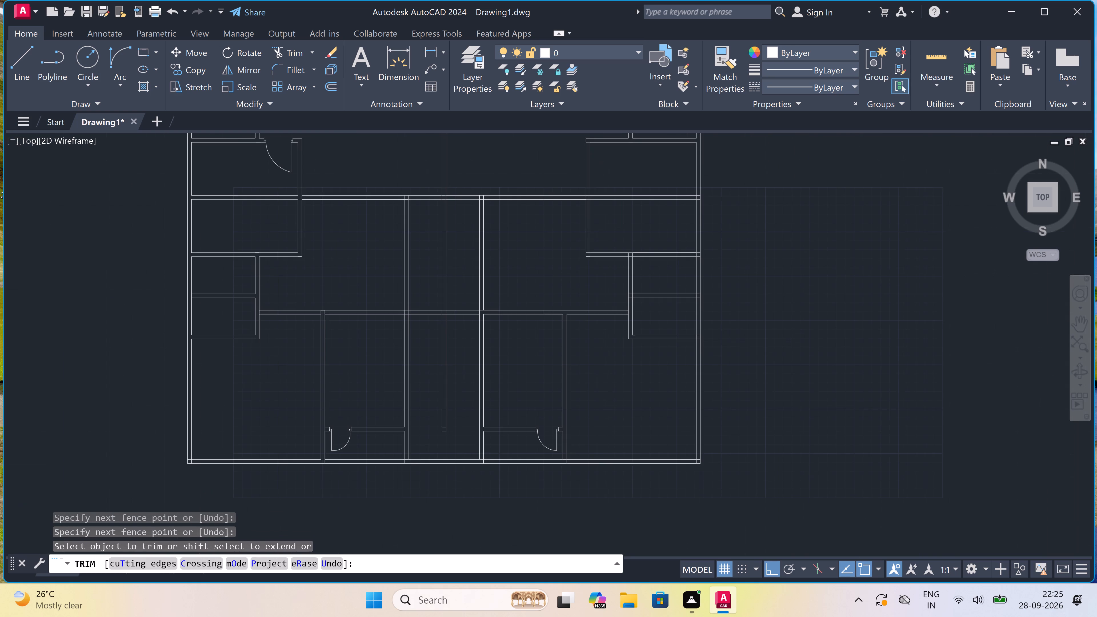
pyautogui.scroll(3, 690, 332)
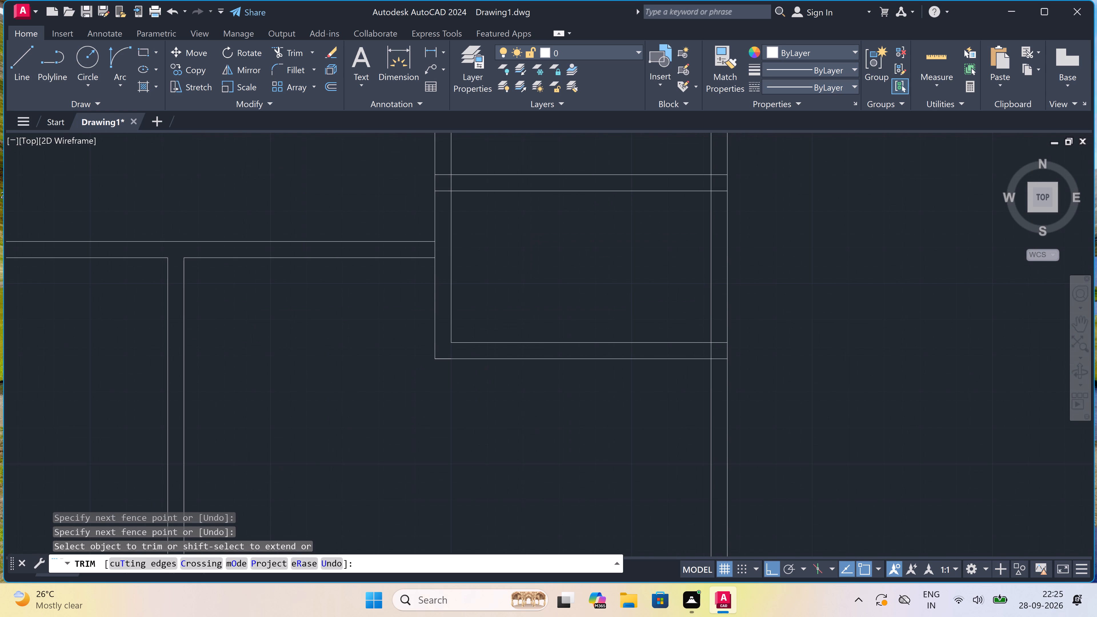
pyautogui.scroll(2, 702, 352)
pyautogui.click(703, 352)
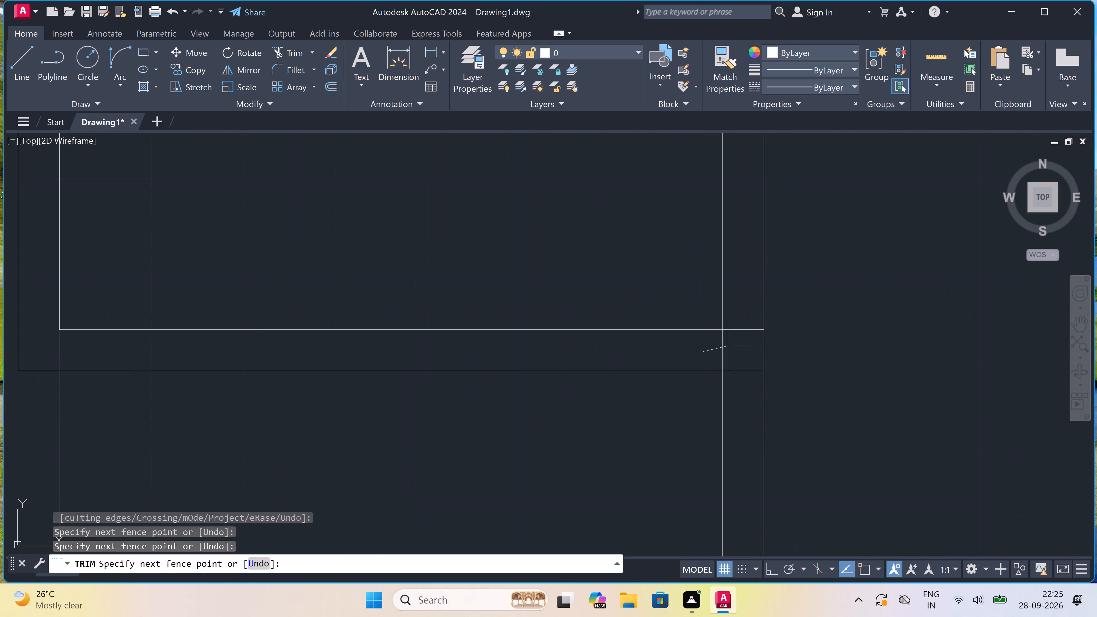
pyautogui.click(729, 346)
pyautogui.click(736, 393)
pyautogui.doubleClick(738, 314)
# Trim the overlapping lines where the wall dividing the two small right rooms meets the outer right wall.
pyautogui.scroll(-5, 590, 364)
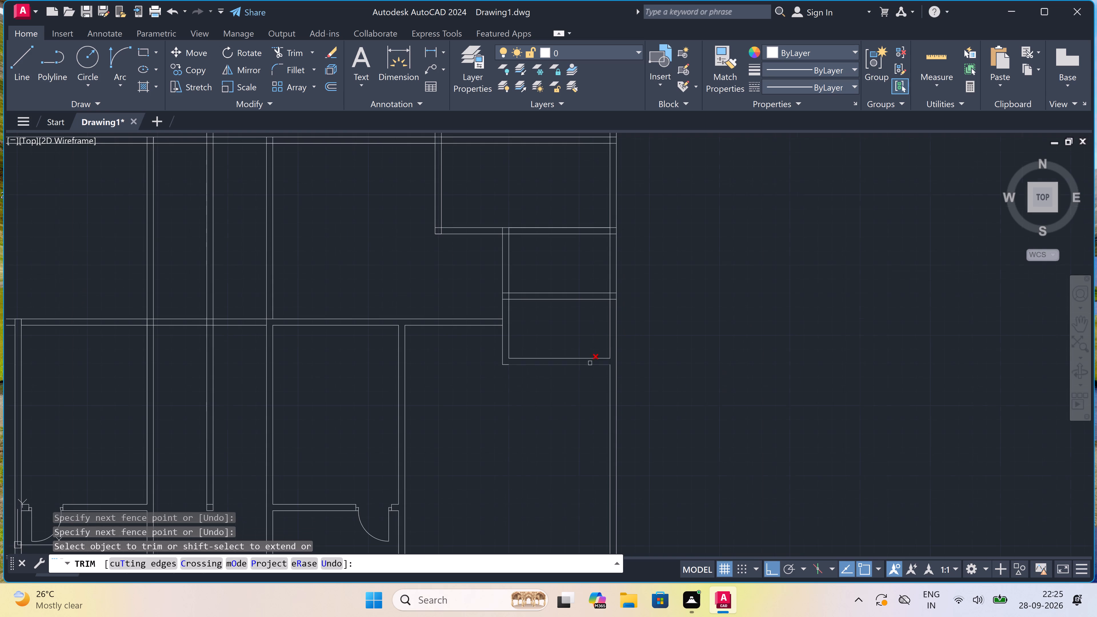
pyautogui.scroll(4, 616, 284)
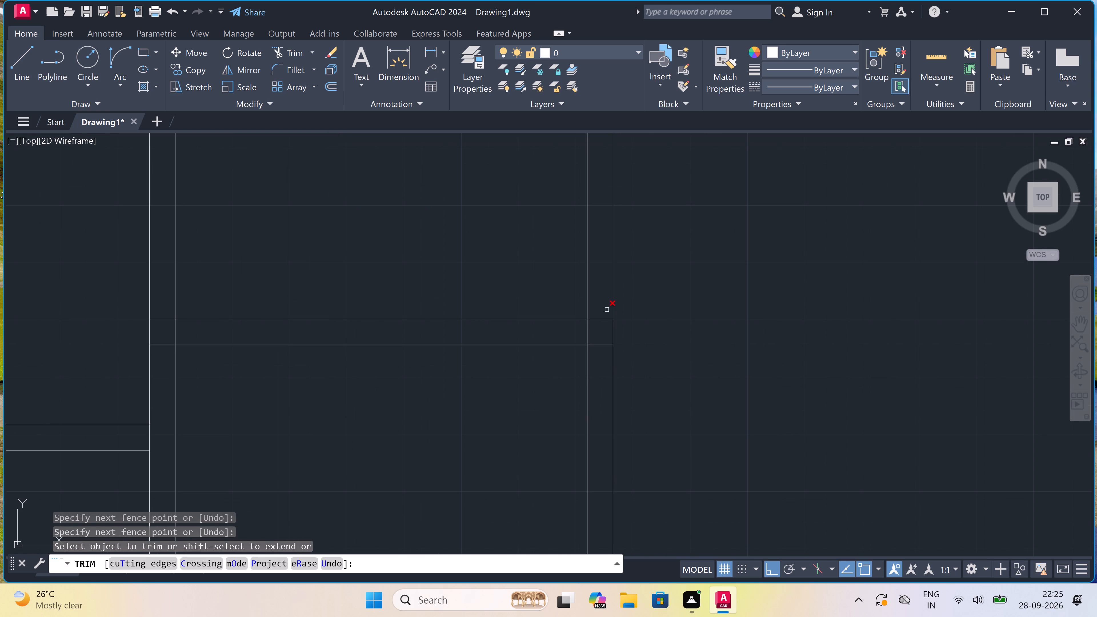
pyautogui.click(597, 315)
pyautogui.click(606, 366)
pyautogui.click(594, 333)
pyautogui.click(585, 338)
# Trim the vertical lines crossing the horizontal wall above the two small right rooms, including the outer wall's inner line.
pyautogui.scroll(-1, 586, 340)
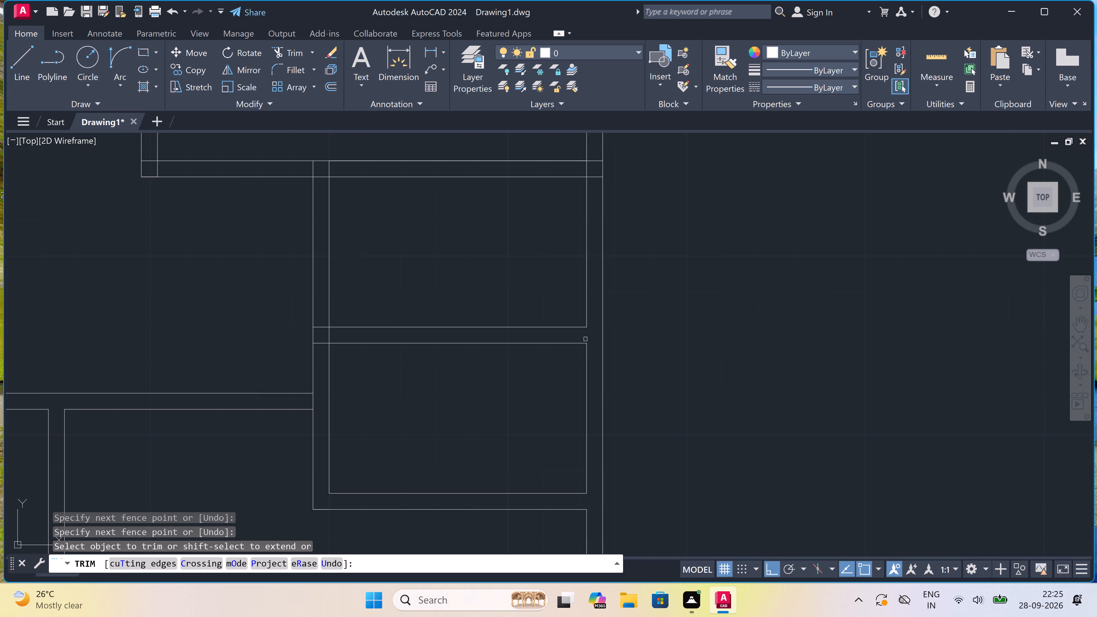
pyautogui.scroll(1, 585, 339)
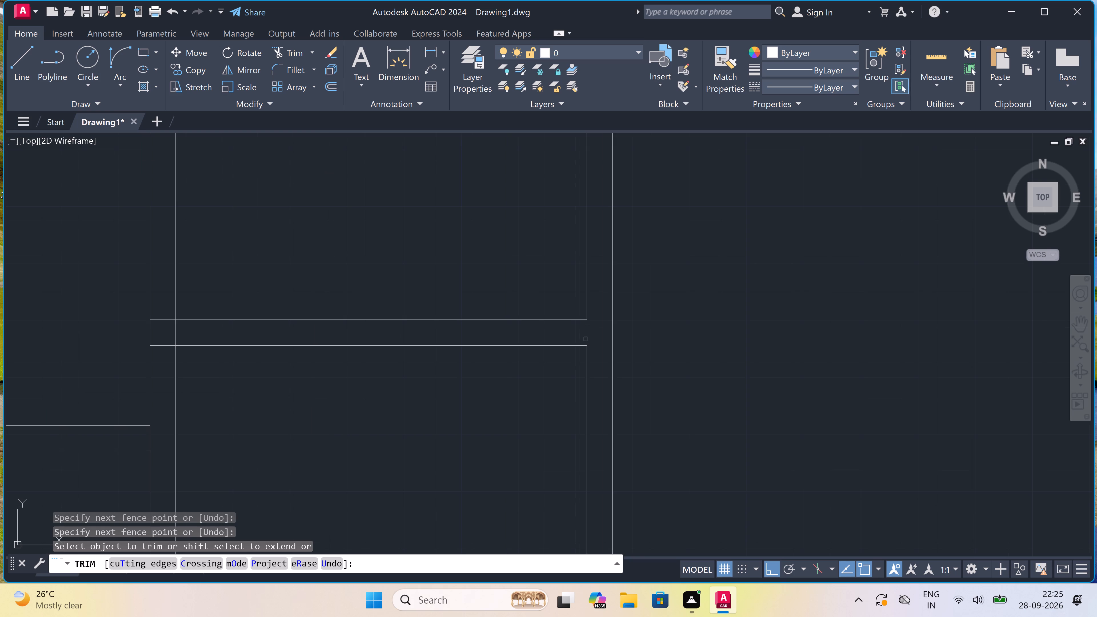
pyautogui.scroll(-2, 579, 329)
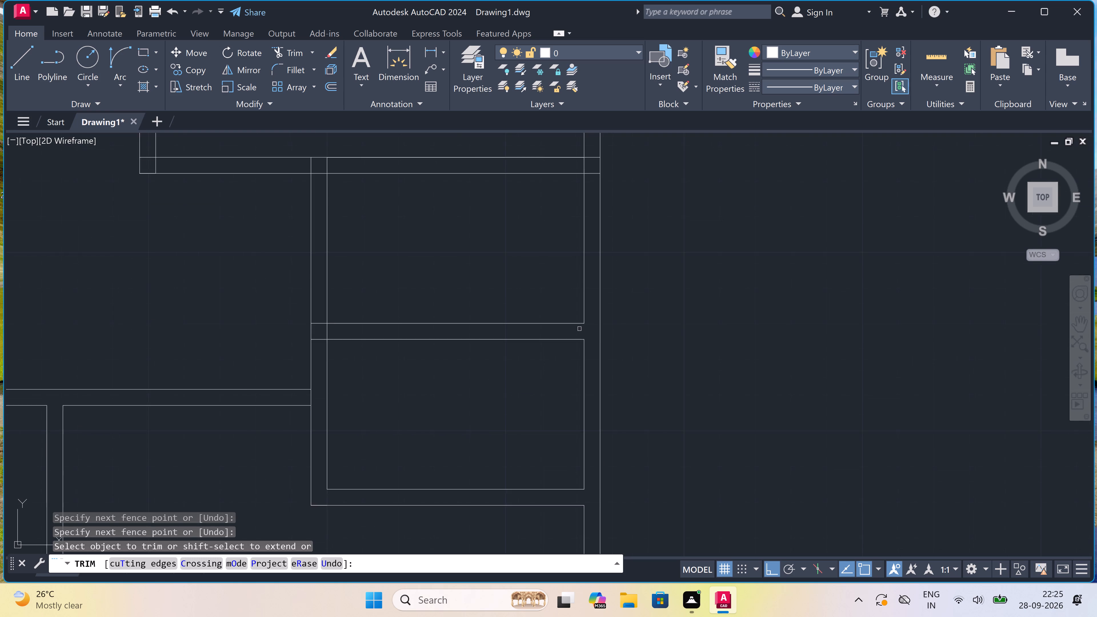
pyautogui.scroll(-2, 579, 329)
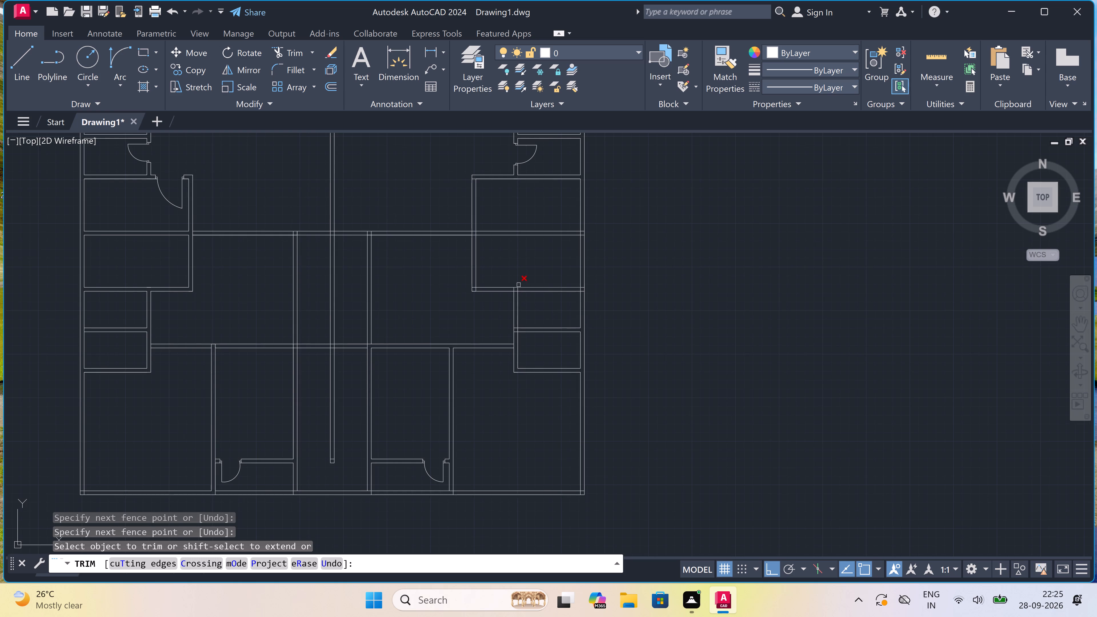
pyautogui.scroll(3, 512, 288)
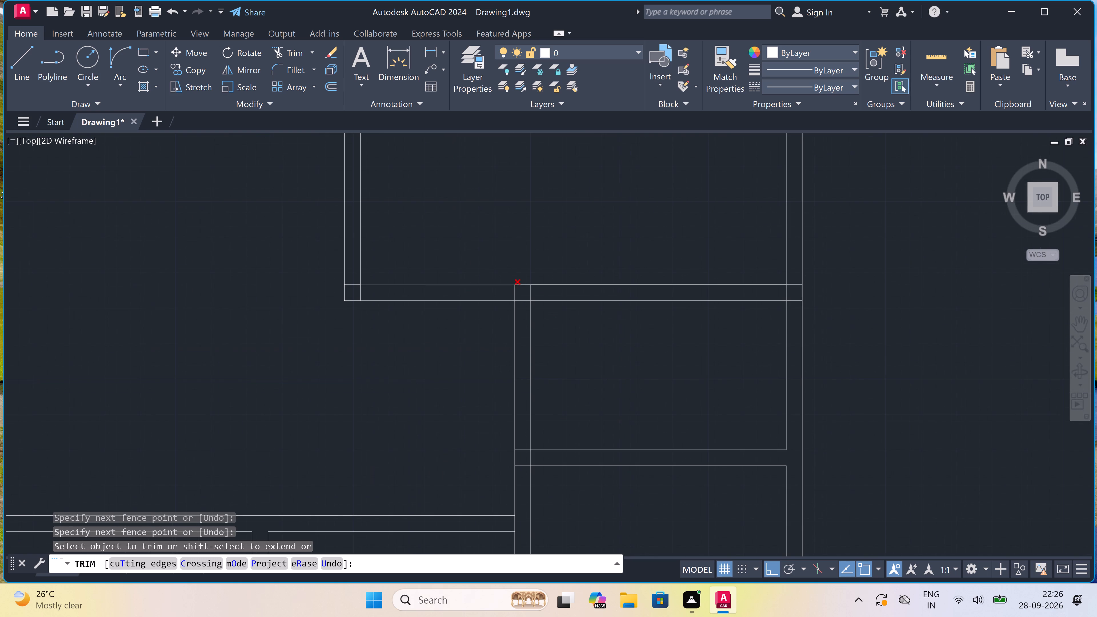
pyautogui.scroll(1, 511, 290)
pyautogui.click(511, 291)
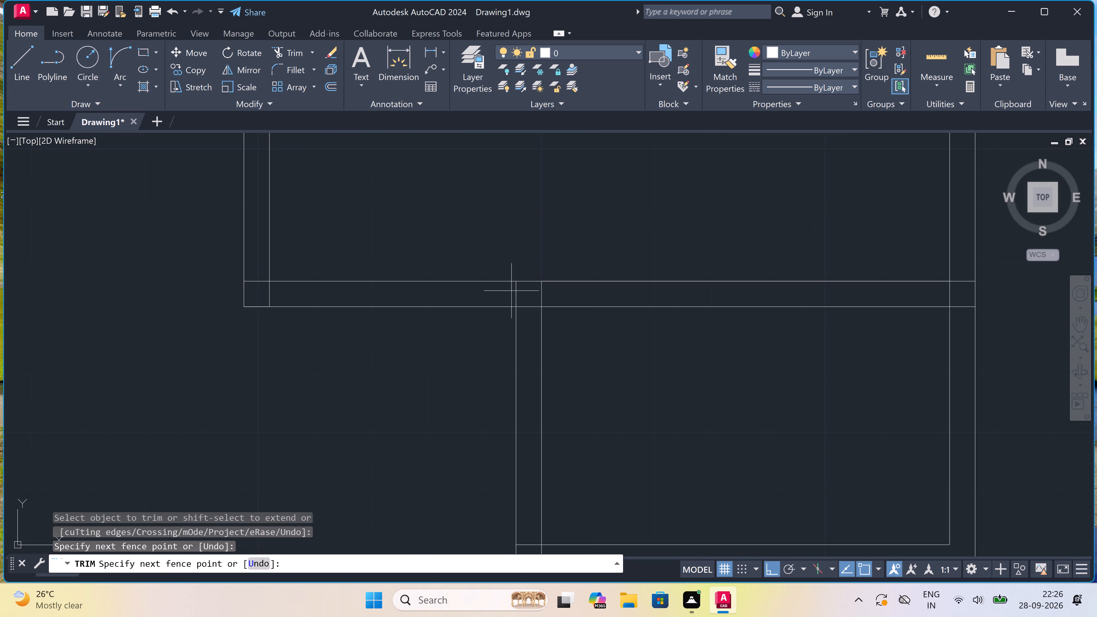
pyautogui.click(967, 294)
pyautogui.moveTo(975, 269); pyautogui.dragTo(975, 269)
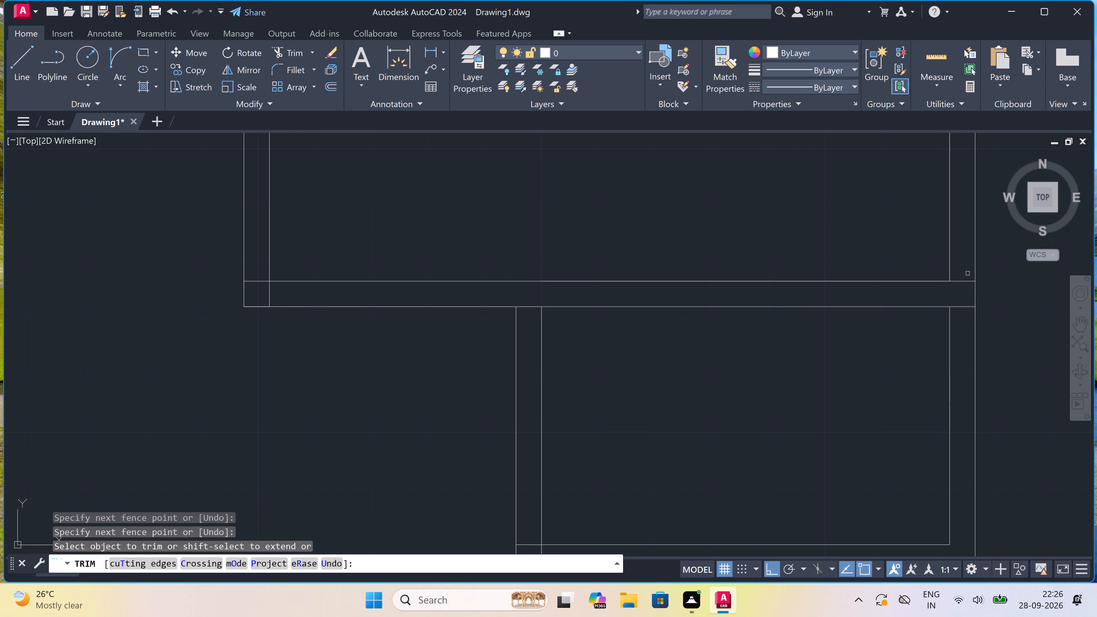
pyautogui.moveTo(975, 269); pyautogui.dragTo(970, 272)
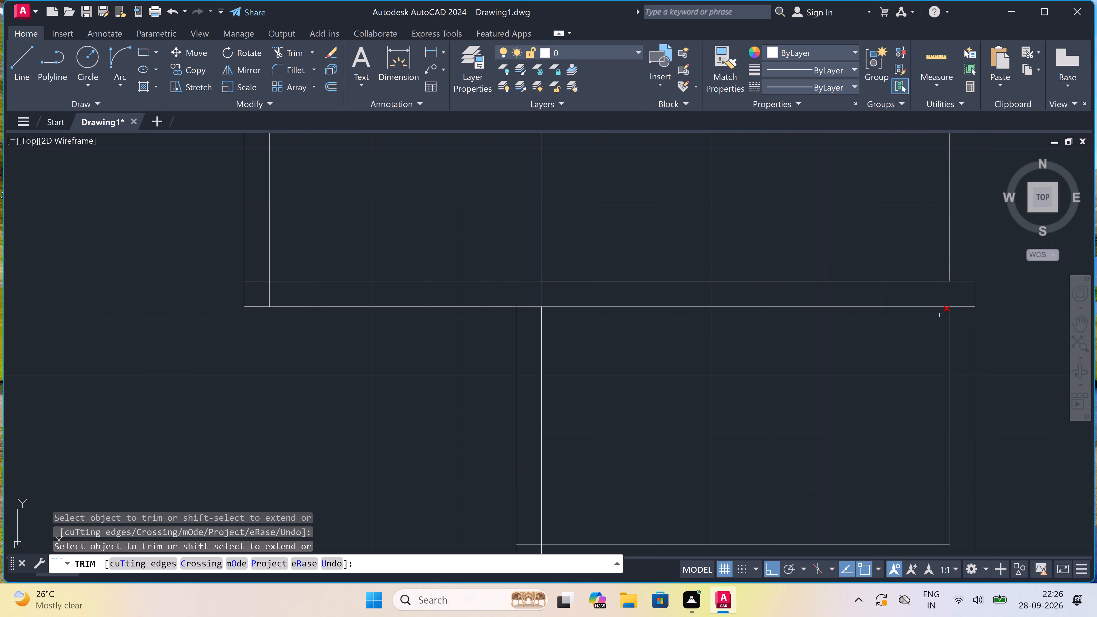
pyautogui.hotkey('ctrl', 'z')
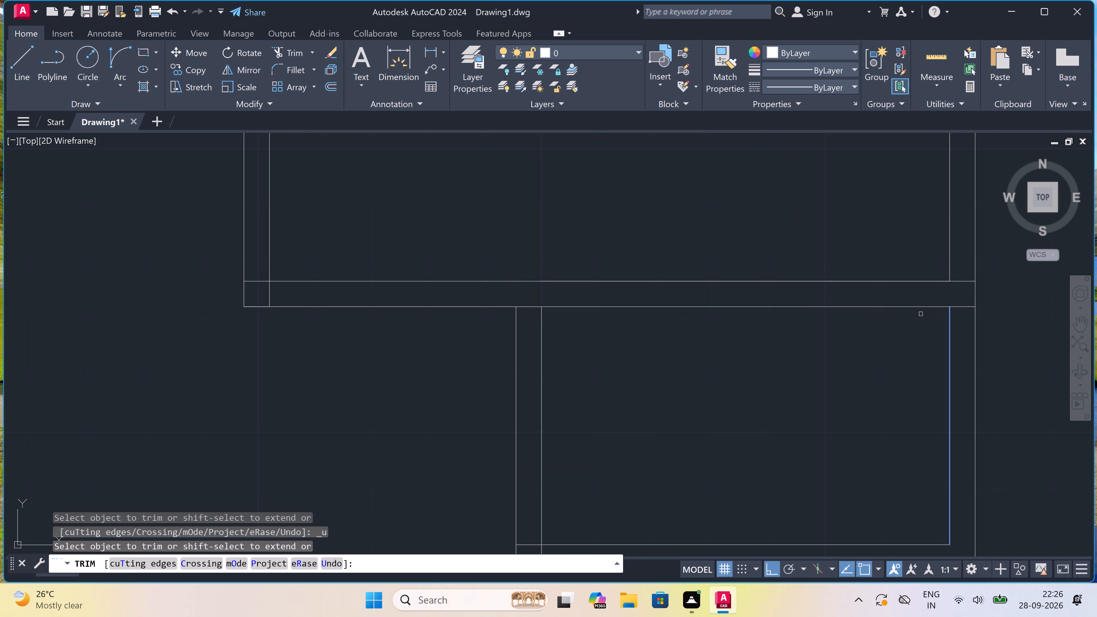
# Trim the ends of that horizontal wall's two lines where they run into the outer right wall.
pyautogui.scroll(1, 984, 302)
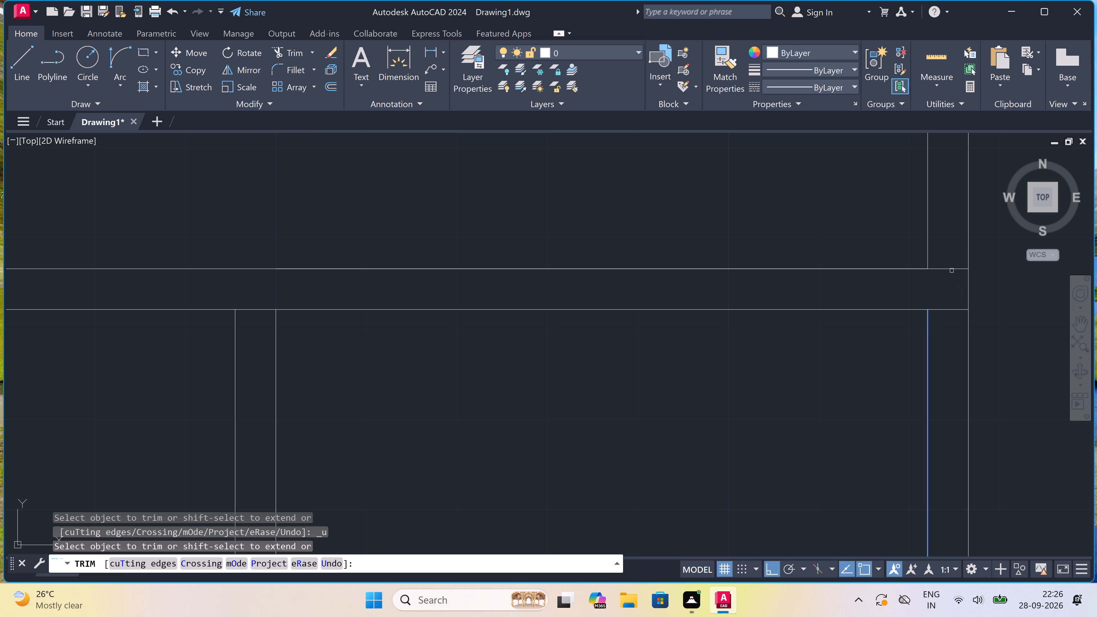
pyautogui.doubleClick(946, 265)
pyautogui.click(953, 337)
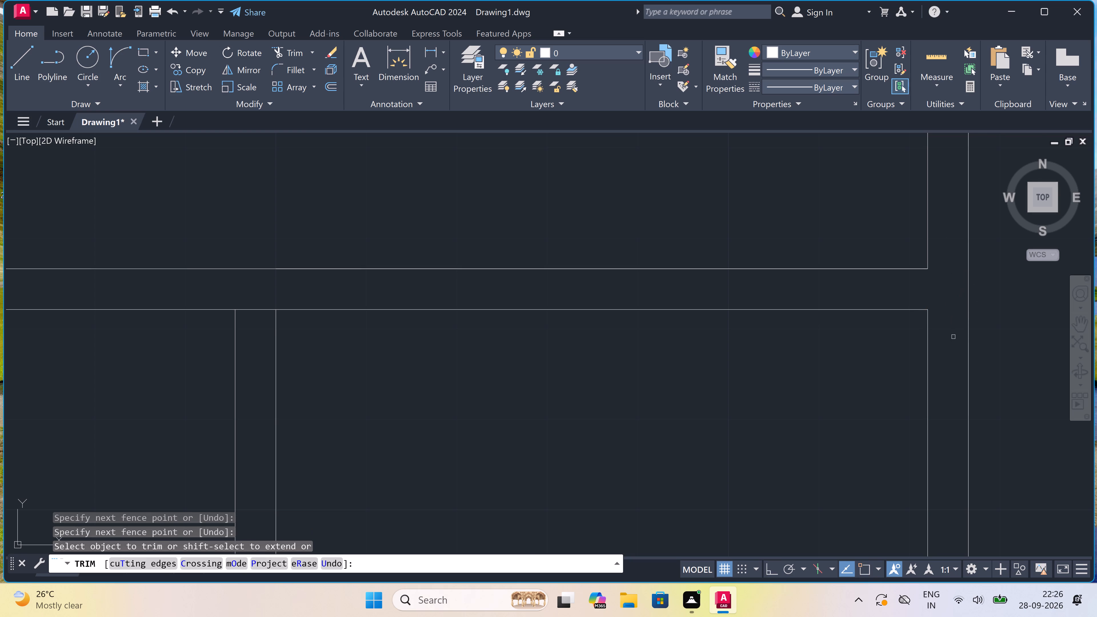
# Trim the horizontal line segment closing the top of the small right rooms' left wall.
pyautogui.scroll(-2, 953, 337)
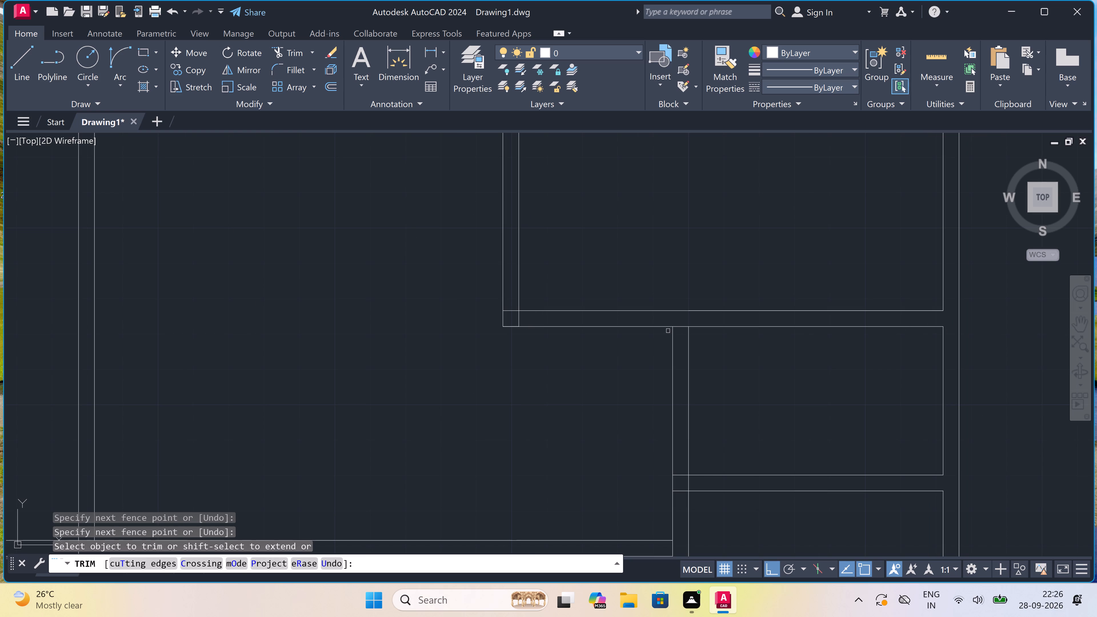
pyautogui.click(679, 325)
# Trim the two dividing-wall line pieces that cross the left wall of the two small right rooms.
pyautogui.scroll(-4, 683, 391)
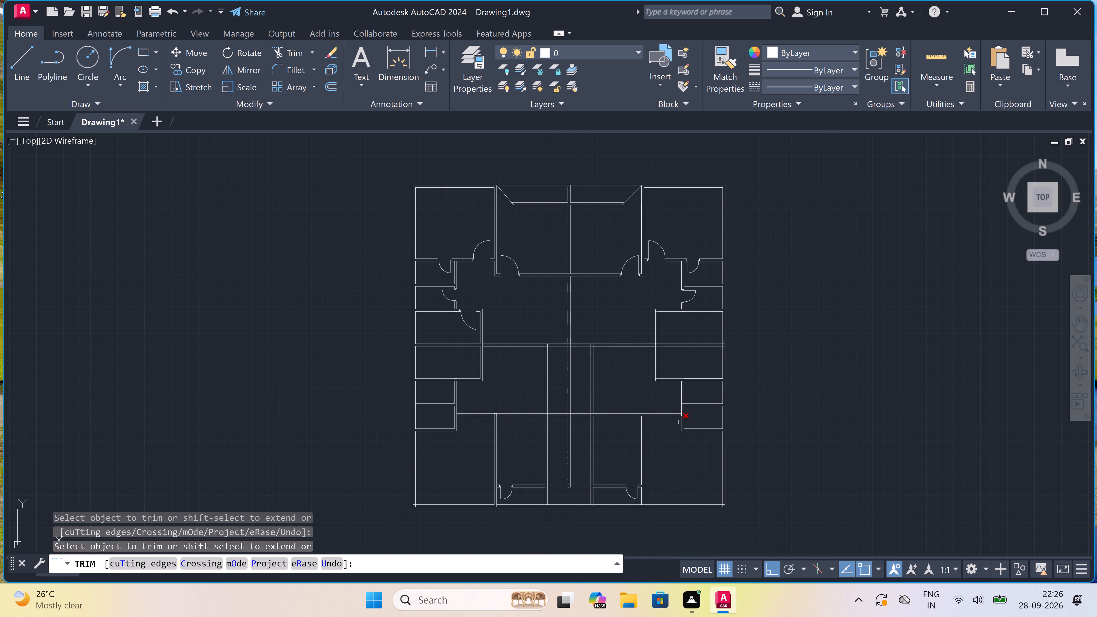
pyautogui.scroll(2, 680, 422)
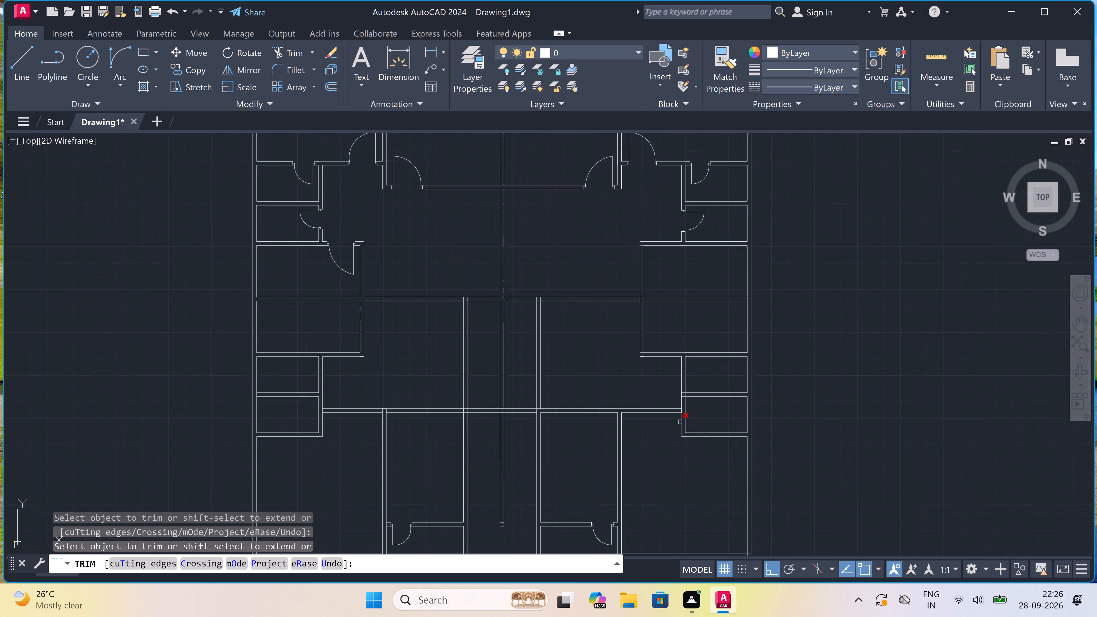
pyautogui.scroll(1, 680, 422)
pyautogui.scroll(1, 692, 358)
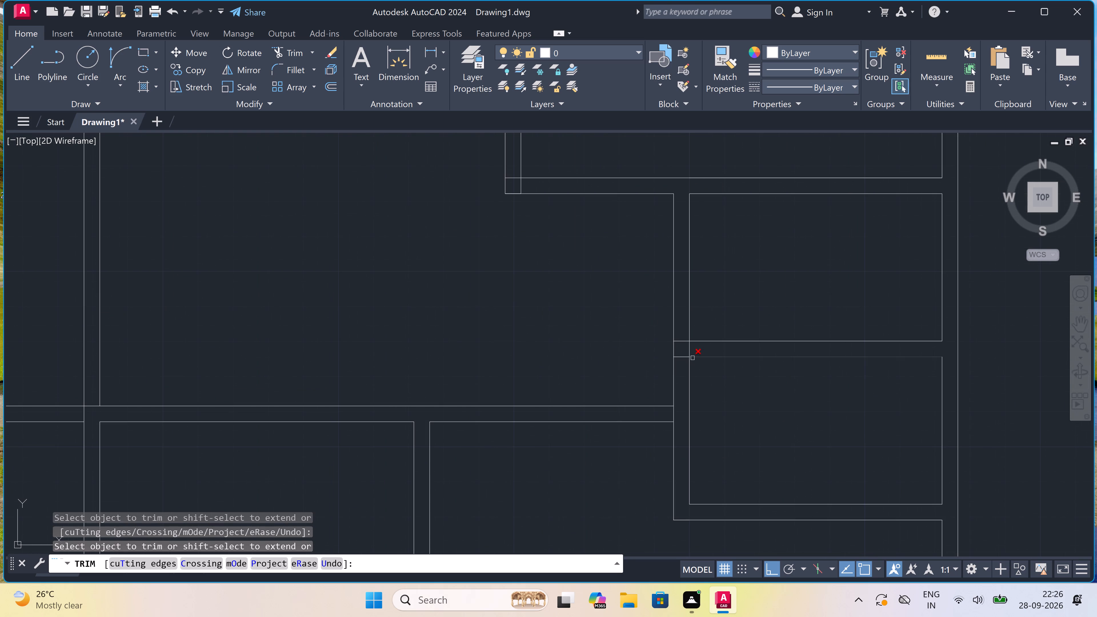
pyautogui.click(686, 360)
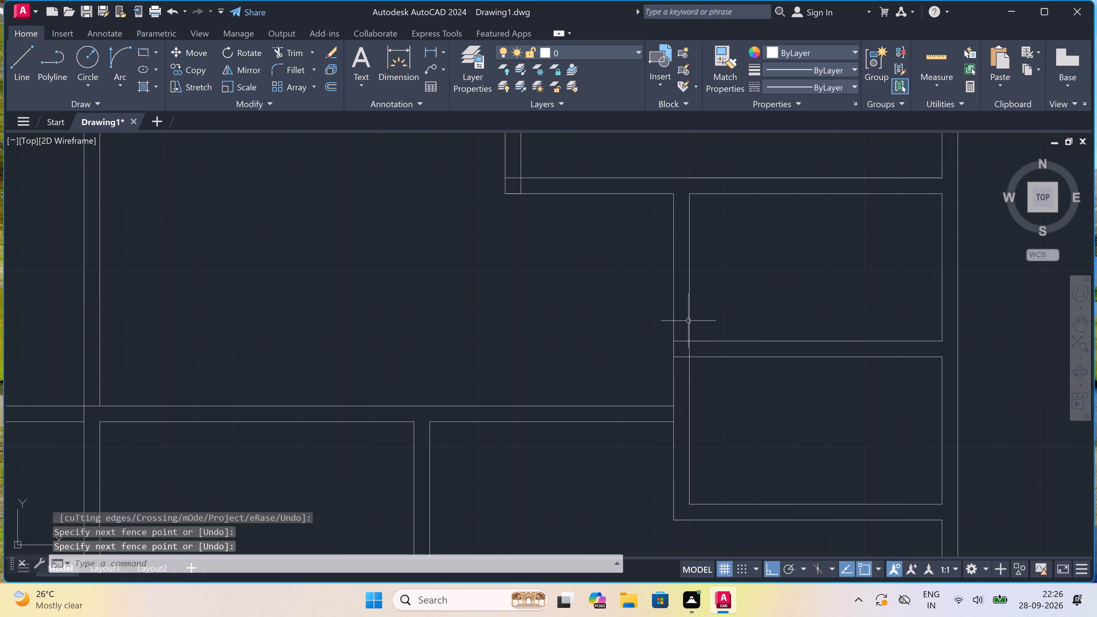
pyautogui.scroll(3, 680, 330)
pyautogui.press('space')
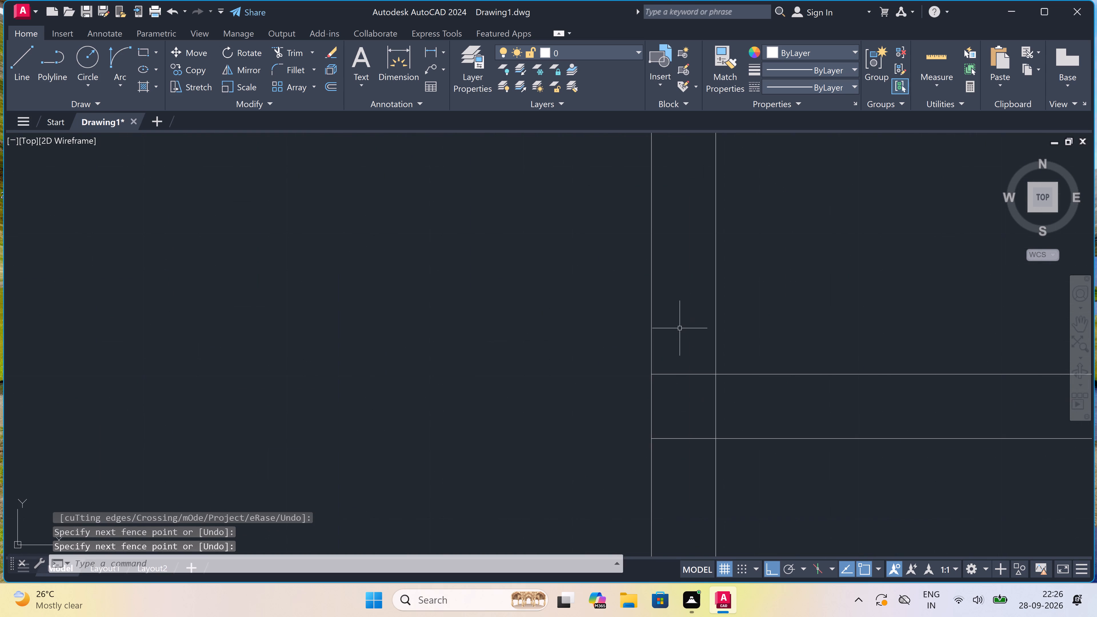
pyautogui.click(679, 328)
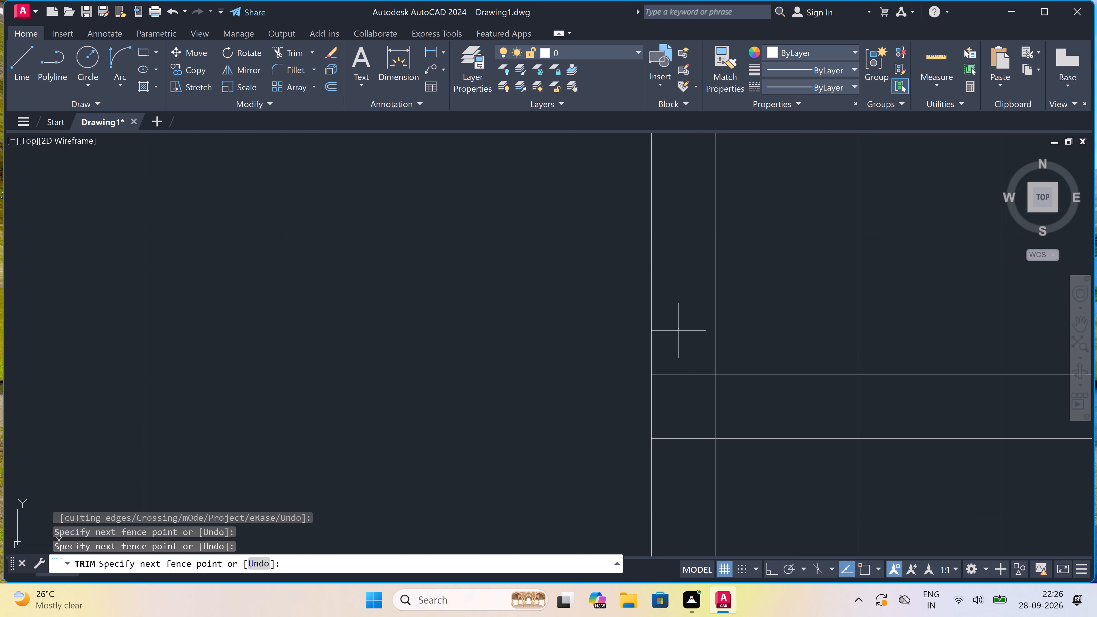
pyautogui.click(684, 519)
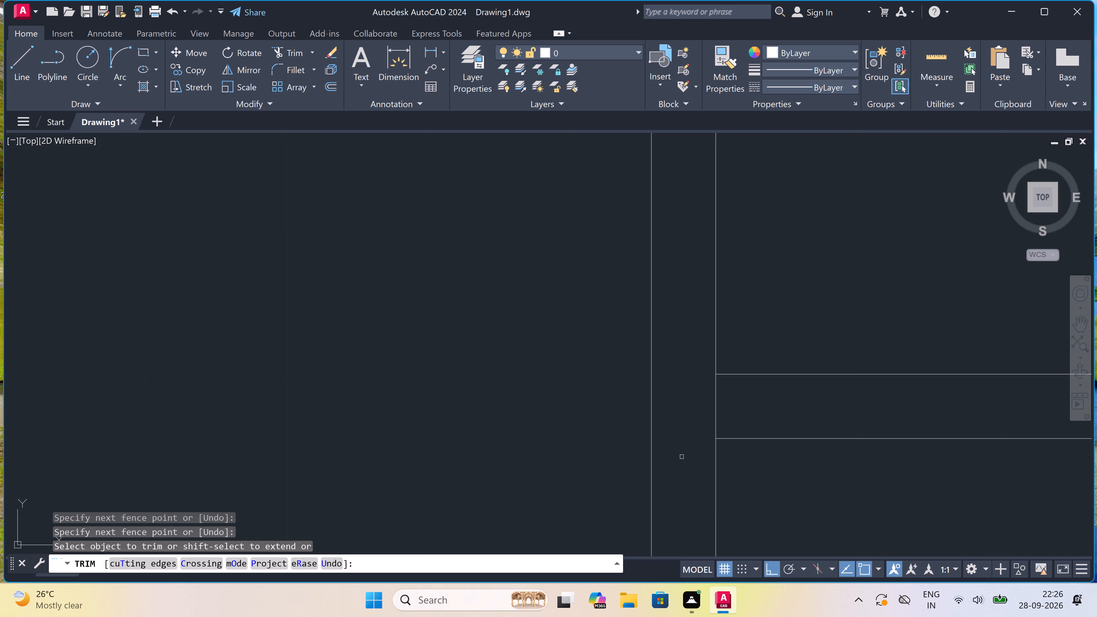
# Trim the short vertical segment closing the dividing wall's end at the left wall of the small right rooms.
pyautogui.scroll(-4, 677, 449)
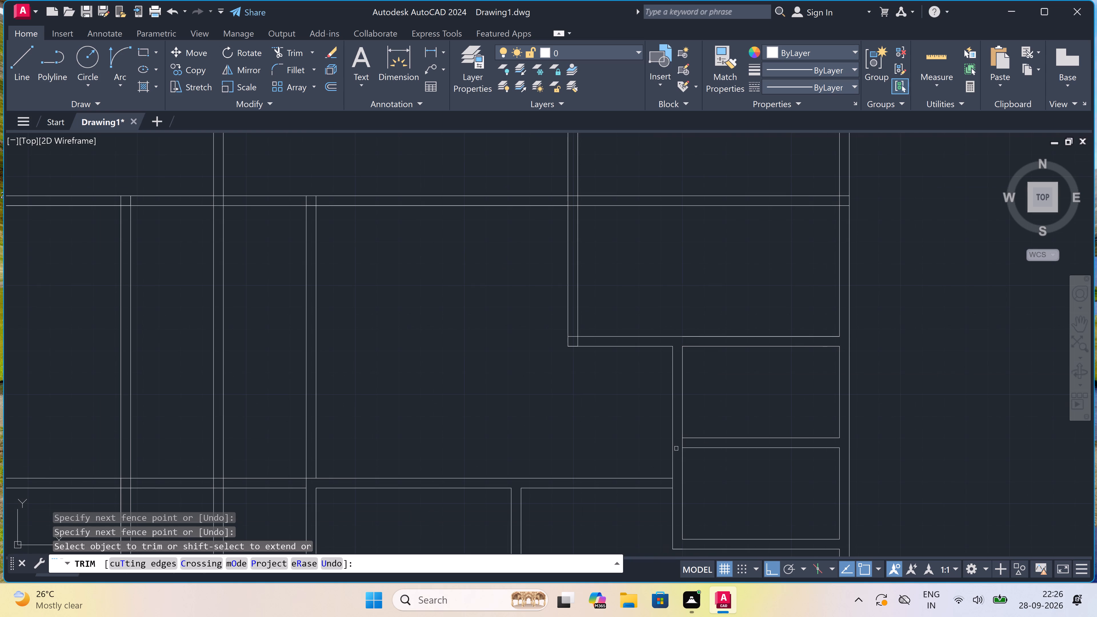
pyautogui.scroll(-1, 676, 448)
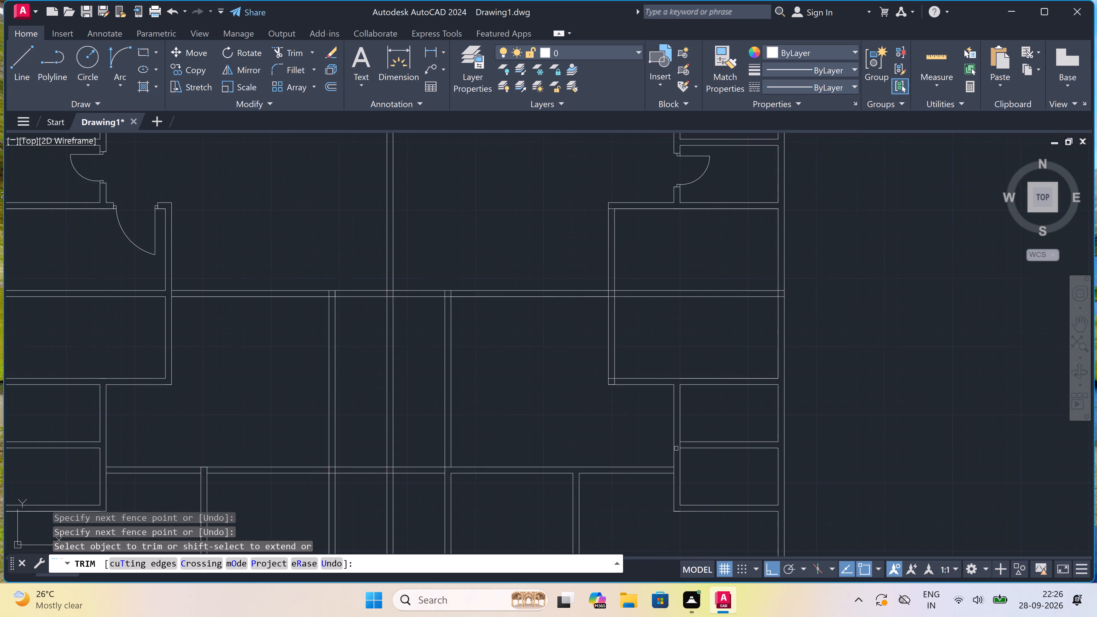
pyautogui.scroll(-2, 676, 448)
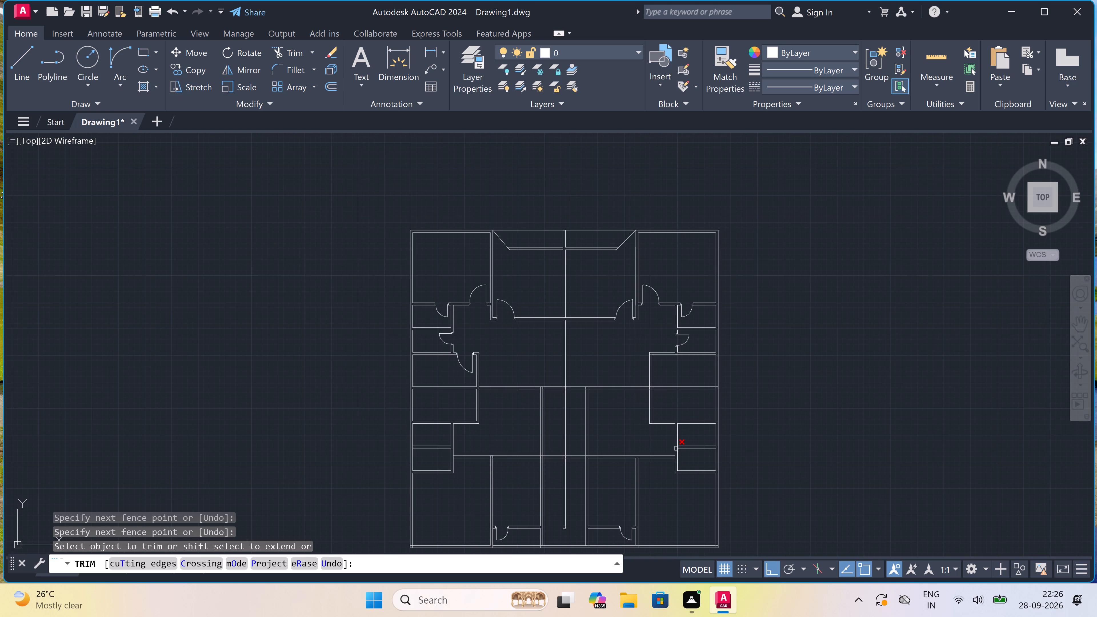
pyautogui.scroll(4, 676, 455)
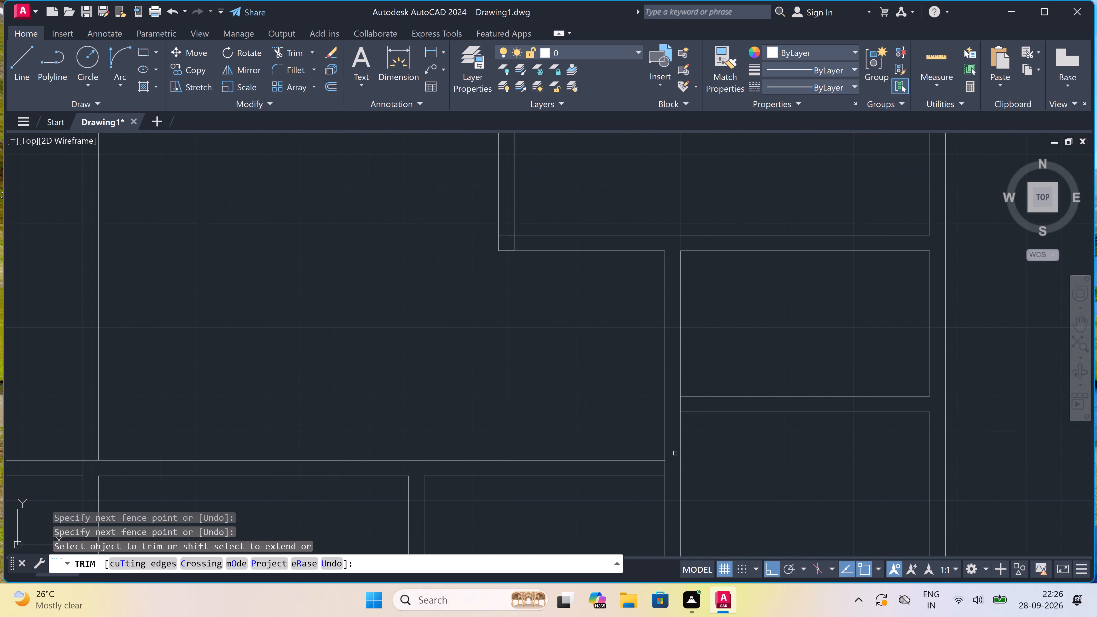
pyautogui.scroll(2, 680, 412)
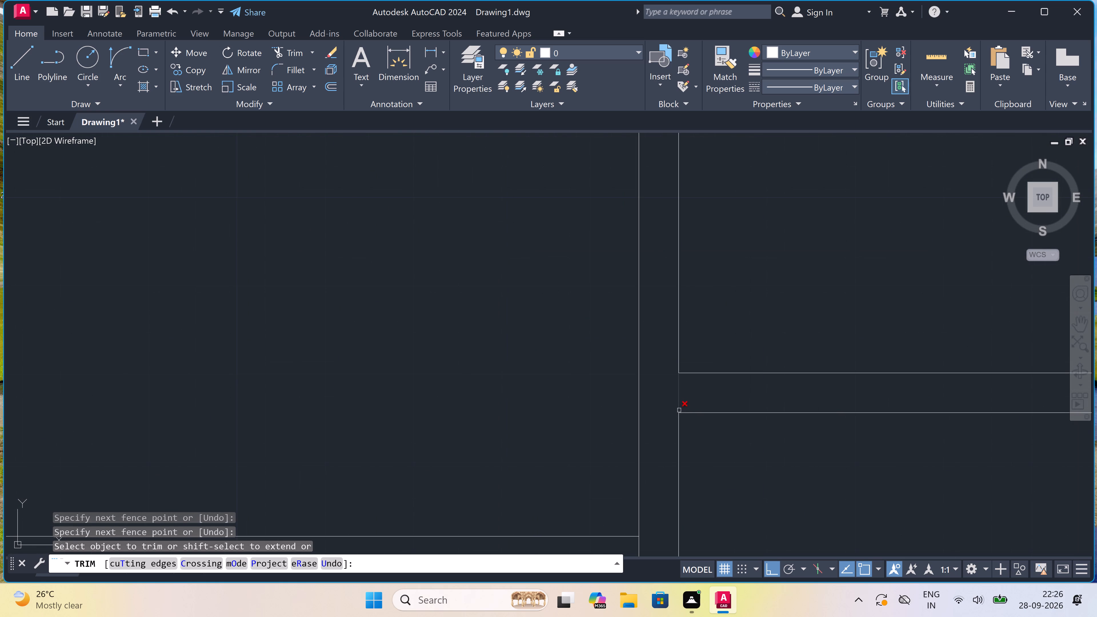
pyautogui.click(679, 405)
# Trim the central wall's two vertical lines where they continue below the corridor's lower horizontal wall.
pyautogui.scroll(-3, 678, 405)
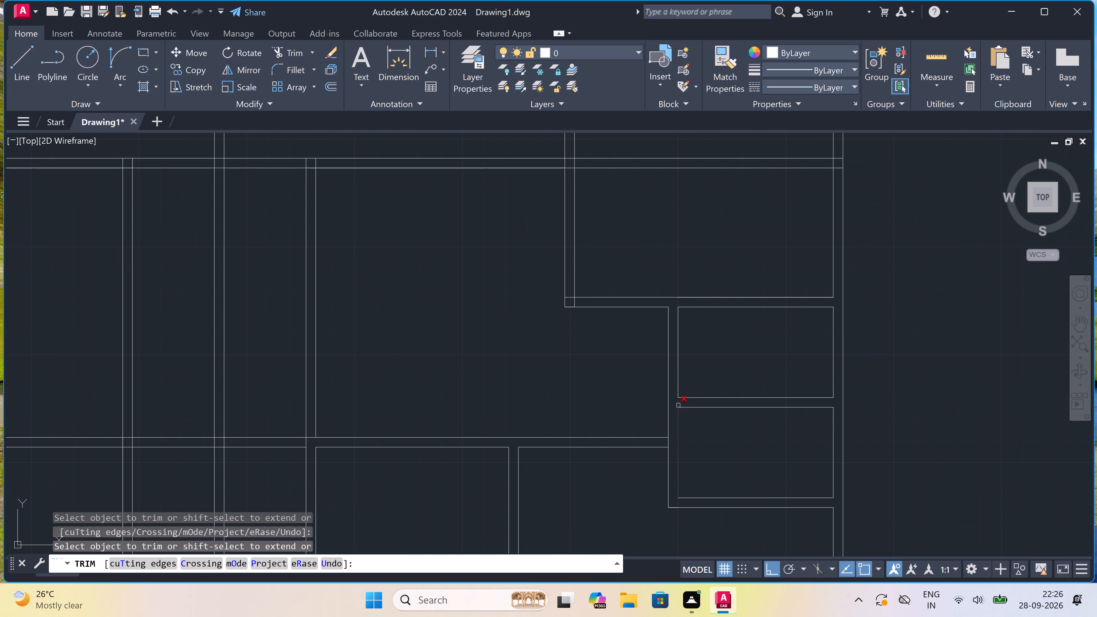
pyautogui.scroll(-1, 678, 405)
pyautogui.scroll(-3, 647, 445)
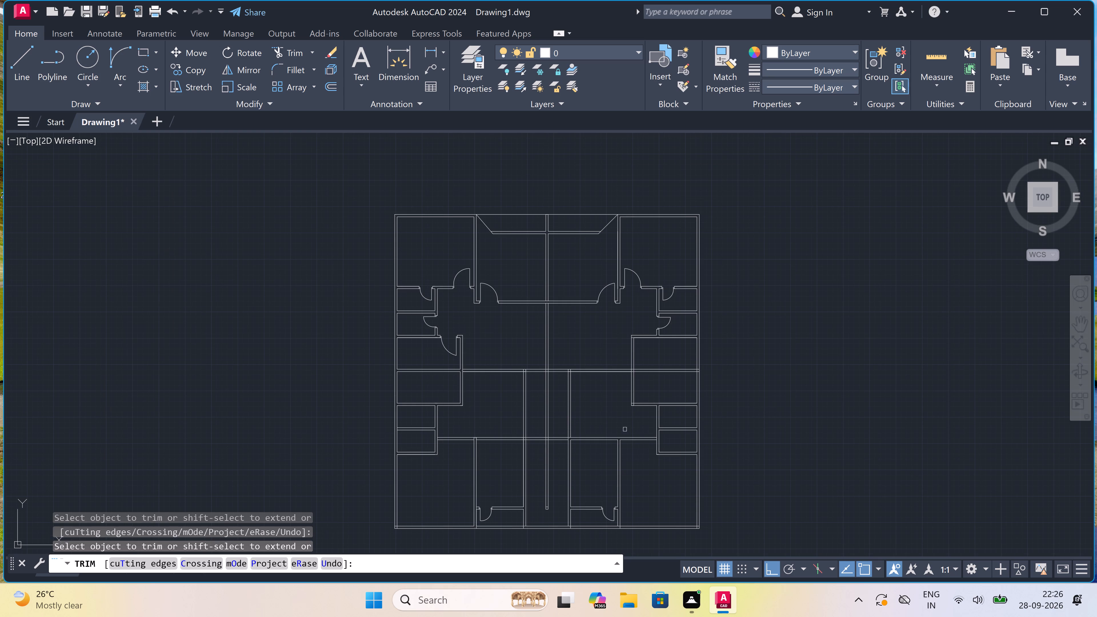
pyautogui.scroll(2, 533, 455)
pyautogui.click(533, 454)
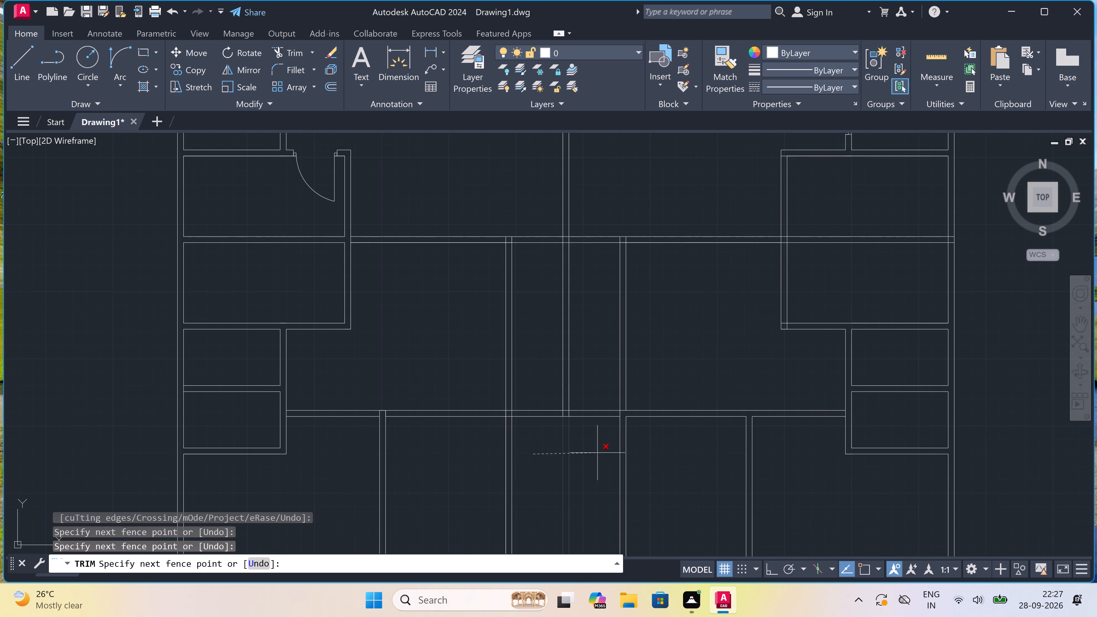
pyautogui.click(600, 453)
# Remove the two short leftover horizontal segments near the bottom of the central lower room.
pyautogui.scroll(-4, 597, 451)
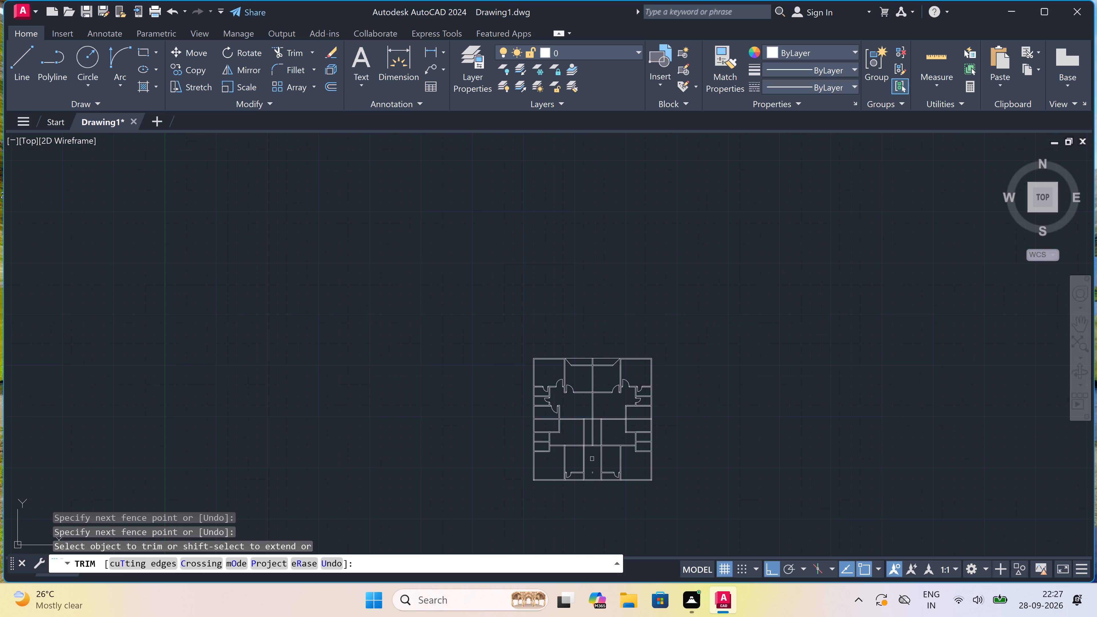
pyautogui.scroll(3, 587, 468)
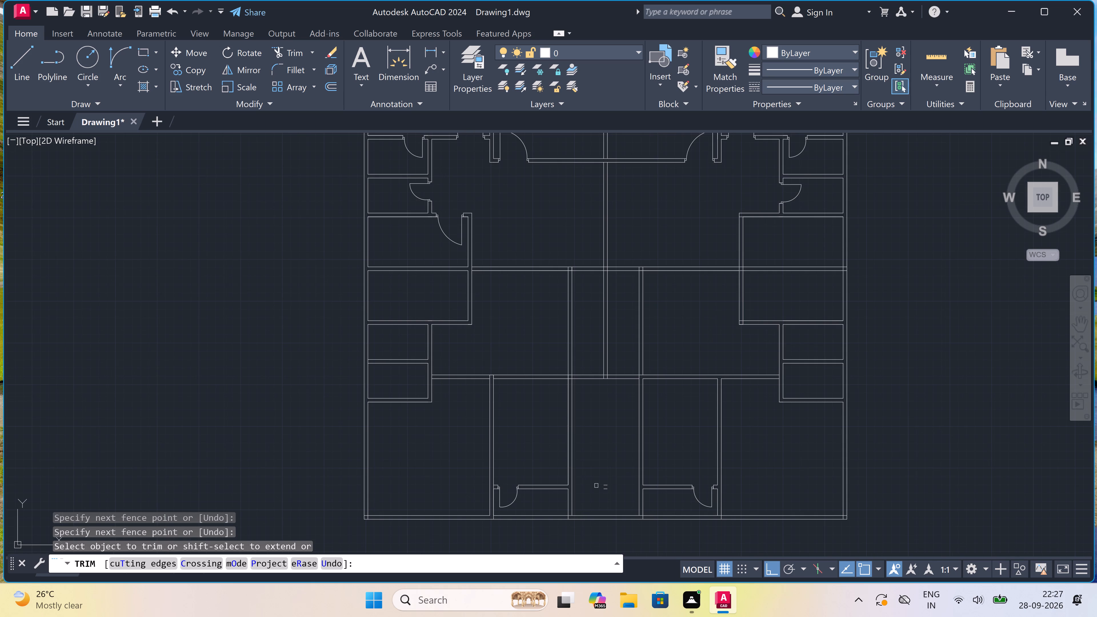
pyautogui.scroll(3, 596, 487)
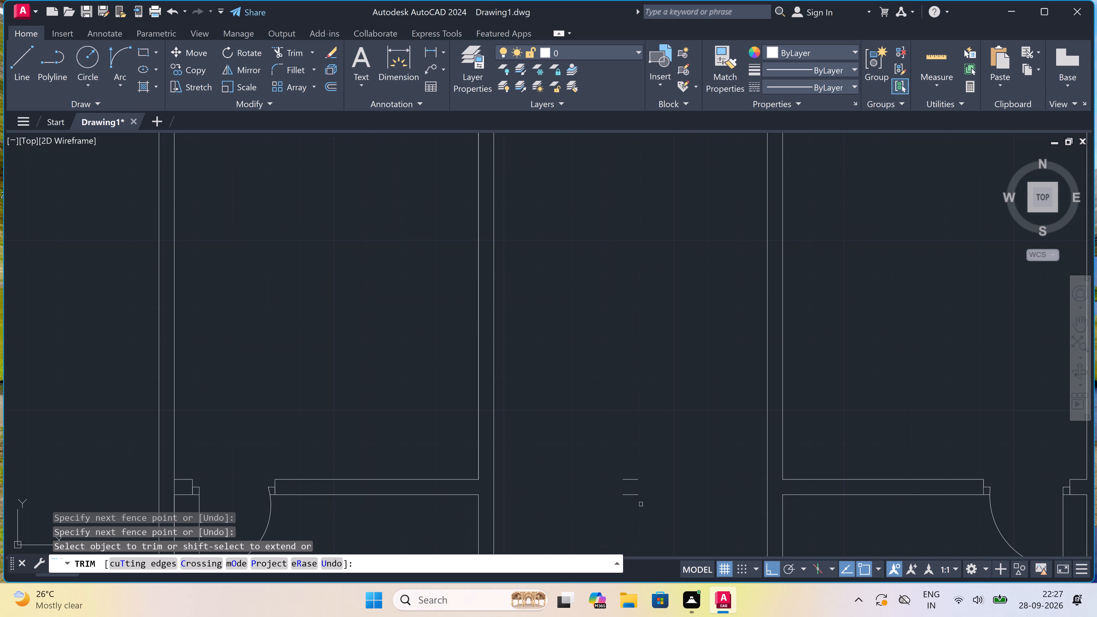
pyautogui.click(627, 513)
pyautogui.moveTo(635, 458); pyautogui.dragTo(635, 455)
# Draw a door jamb line across the lower-left room's top wall near its right end, with a 2" stop leftward from the jamb's midpoint.
pyautogui.scroll(-3, 620, 456)
pyautogui.scroll(-2, 618, 432)
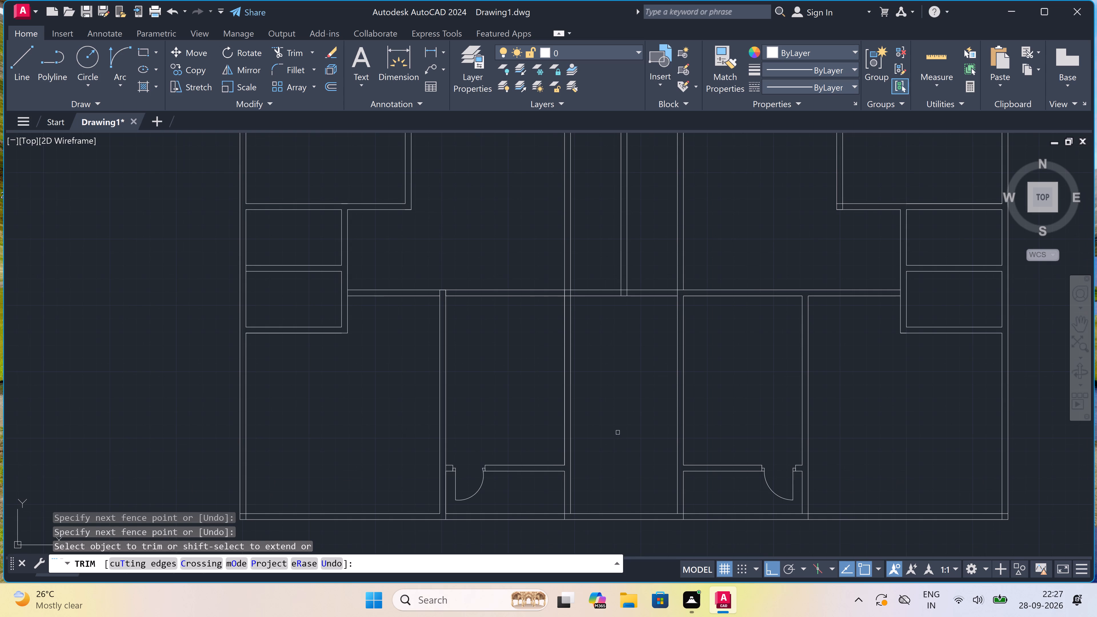
pyautogui.scroll(-2, 614, 422)
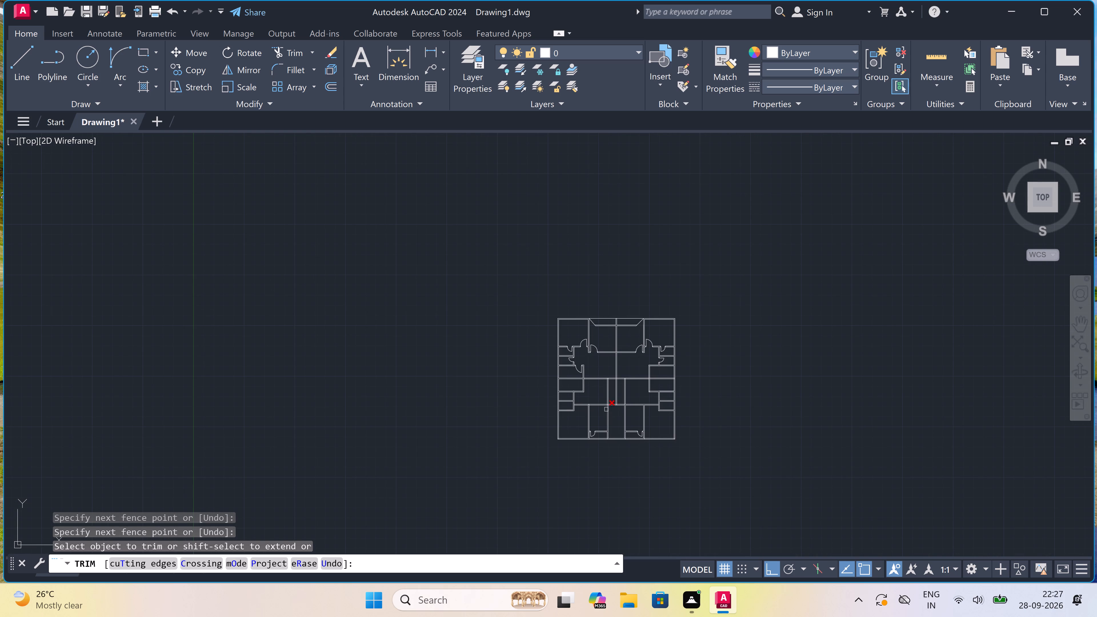
pyautogui.scroll(2, 603, 415)
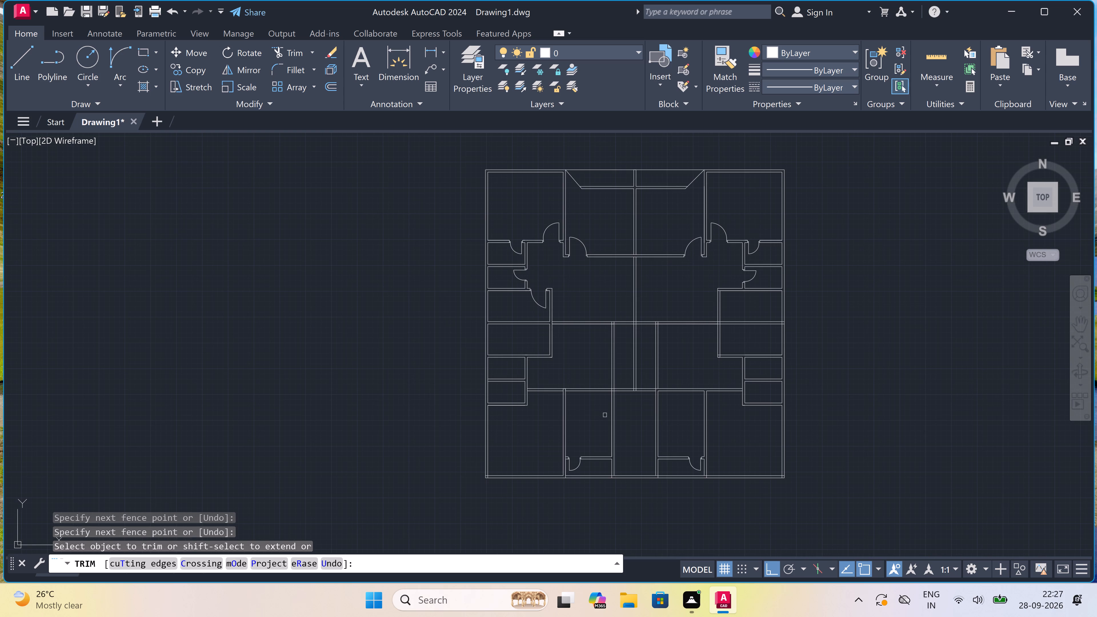
pyautogui.scroll(2, 621, 417)
pyautogui.scroll(-1, 621, 417)
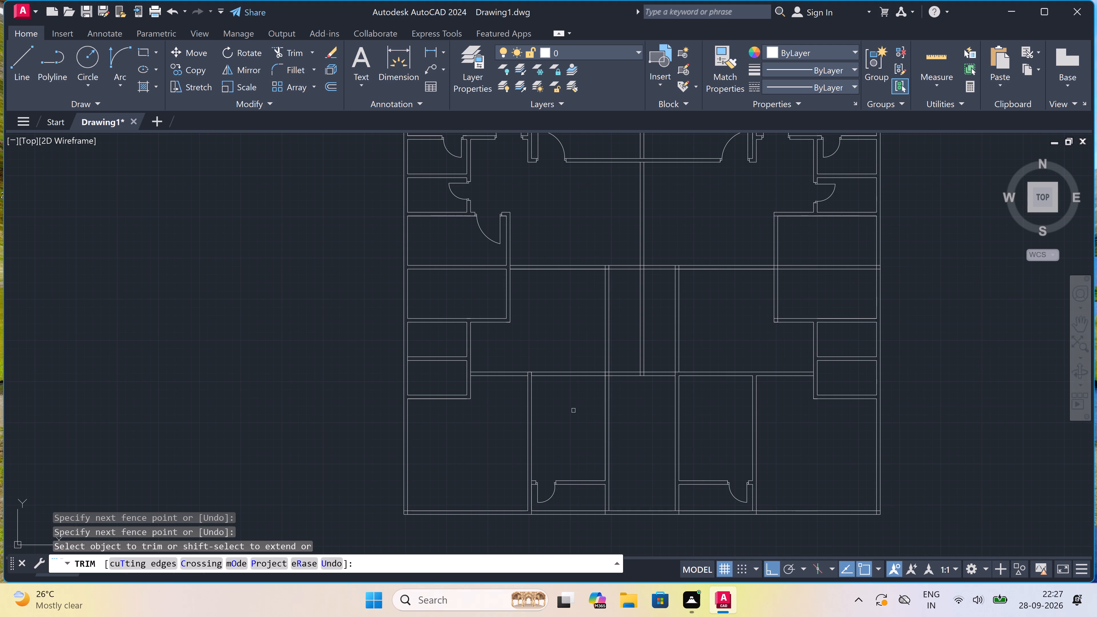
pyautogui.scroll(-2, 550, 412)
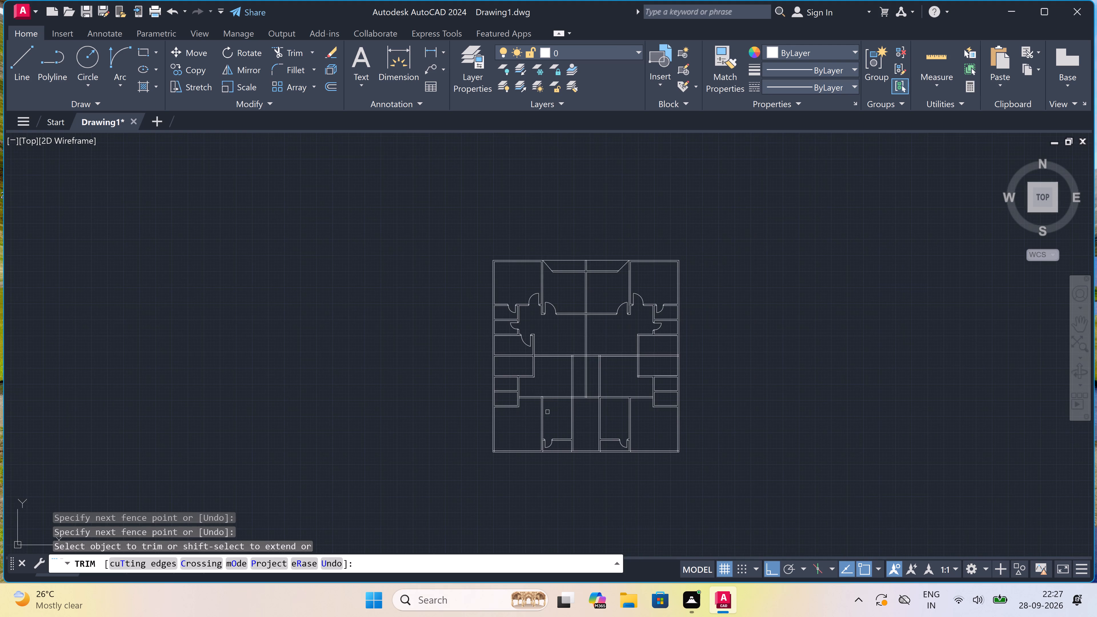
pyautogui.scroll(3, 510, 395)
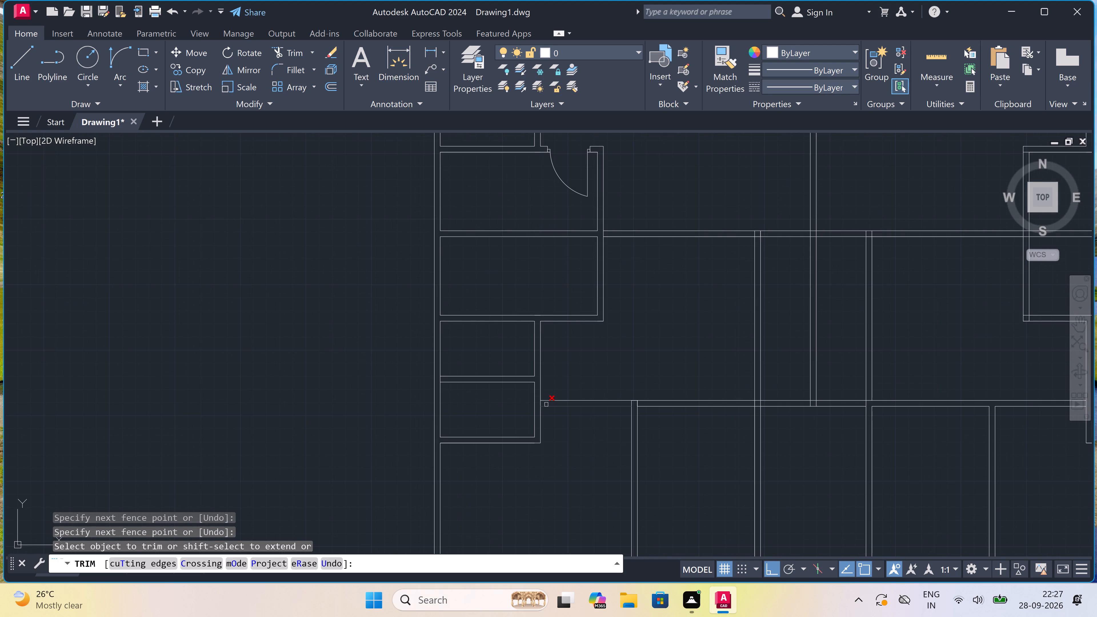
pyautogui.scroll(1, 566, 410)
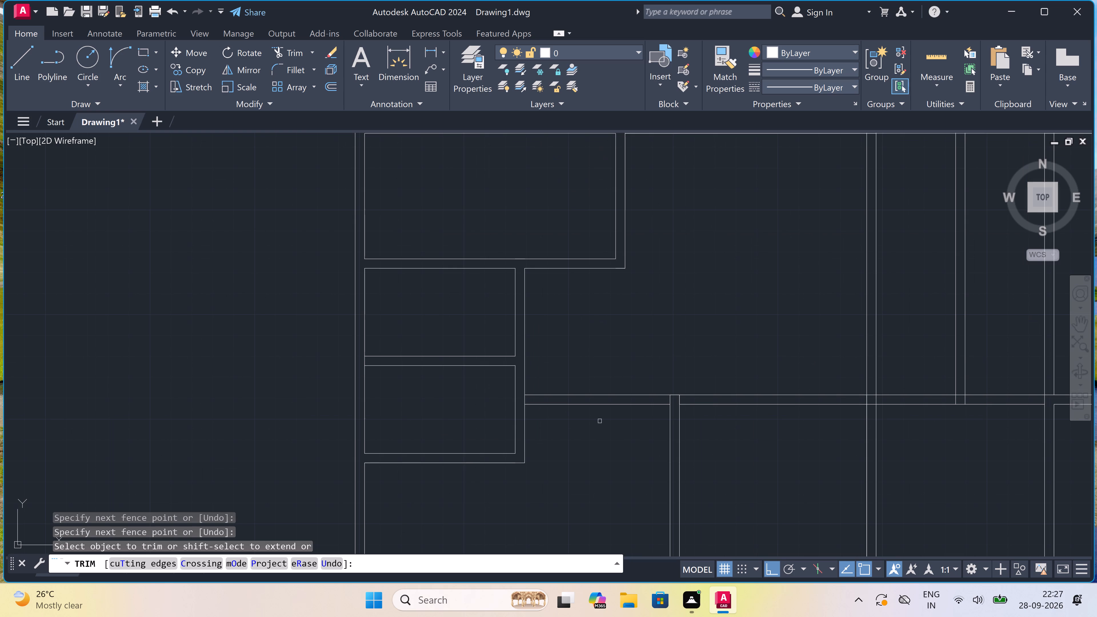
pyautogui.press('Escape')
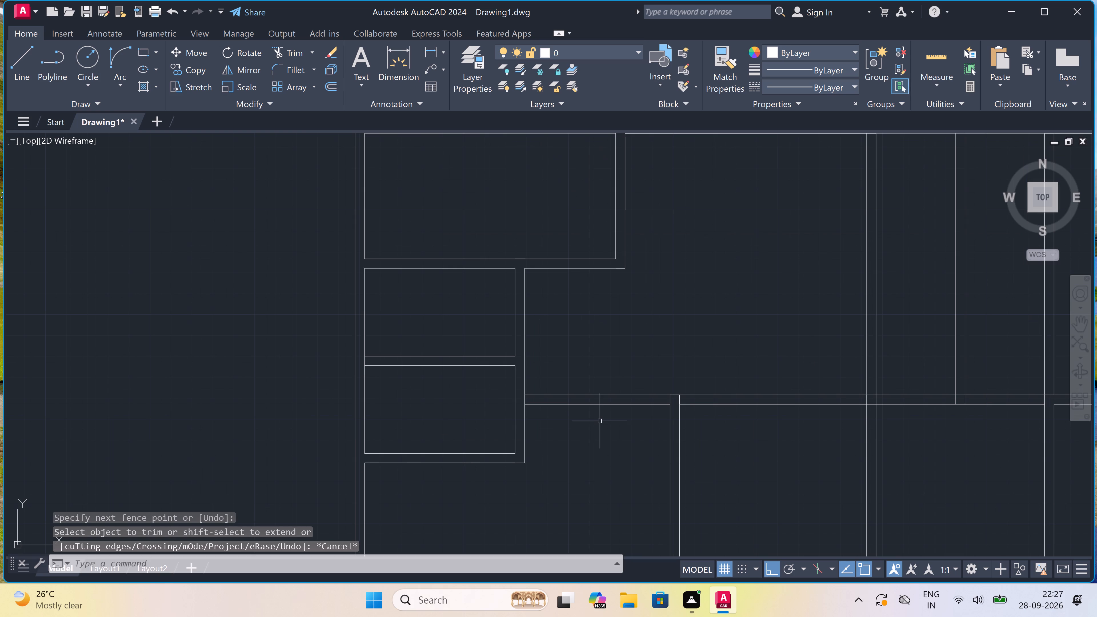
pyautogui.write('l')
pyautogui.press('space')
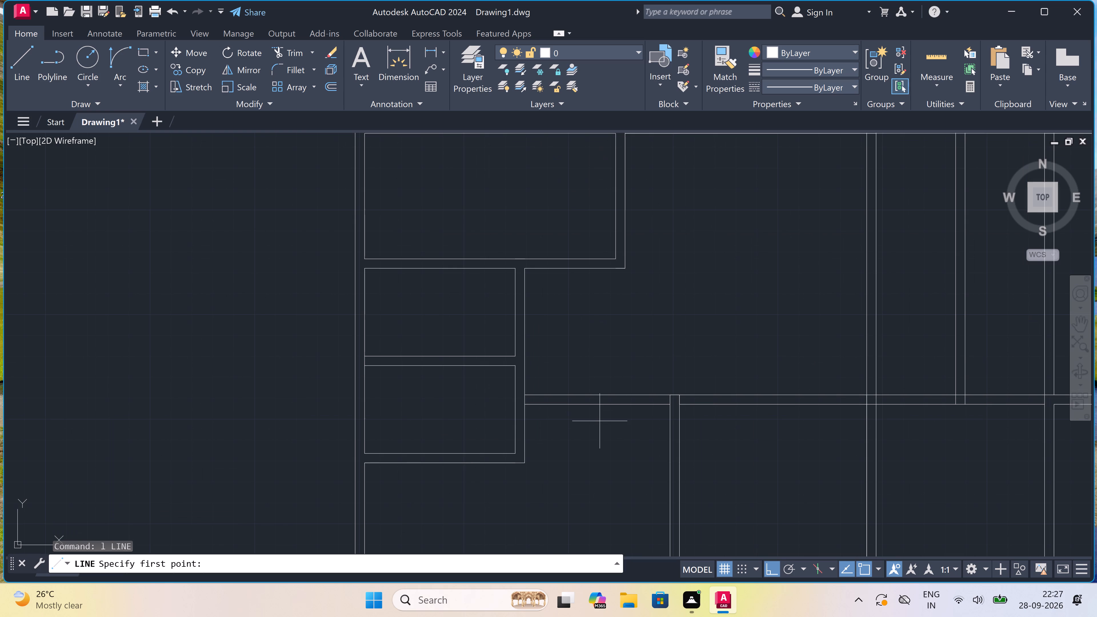
pyautogui.scroll(2, 648, 388)
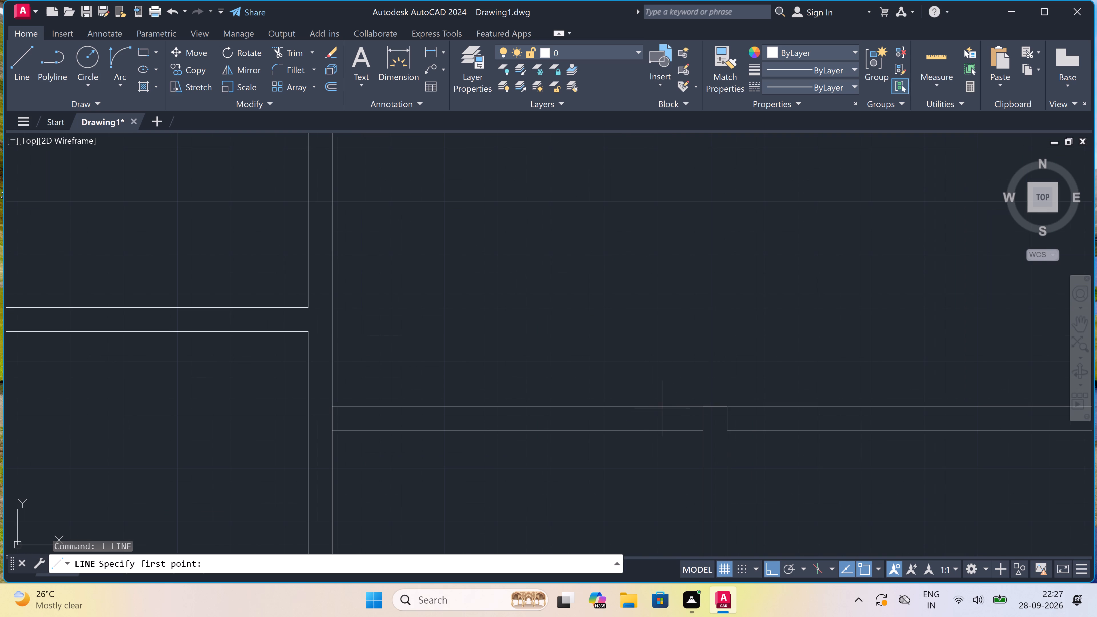
pyautogui.click(668, 407)
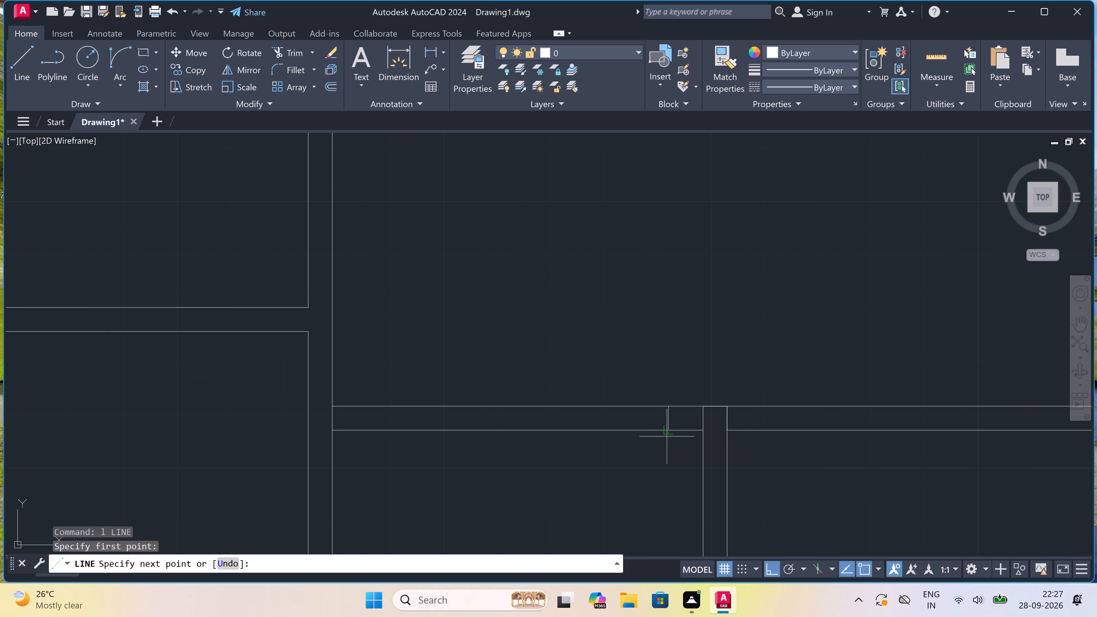
pyautogui.click(668, 435)
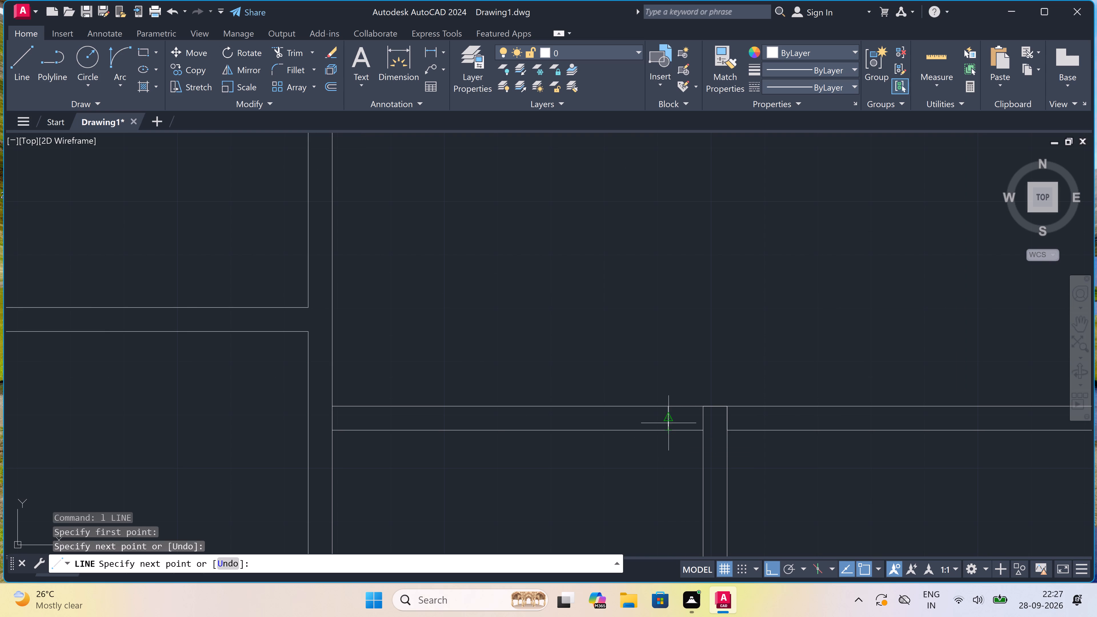
pyautogui.click(671, 421)
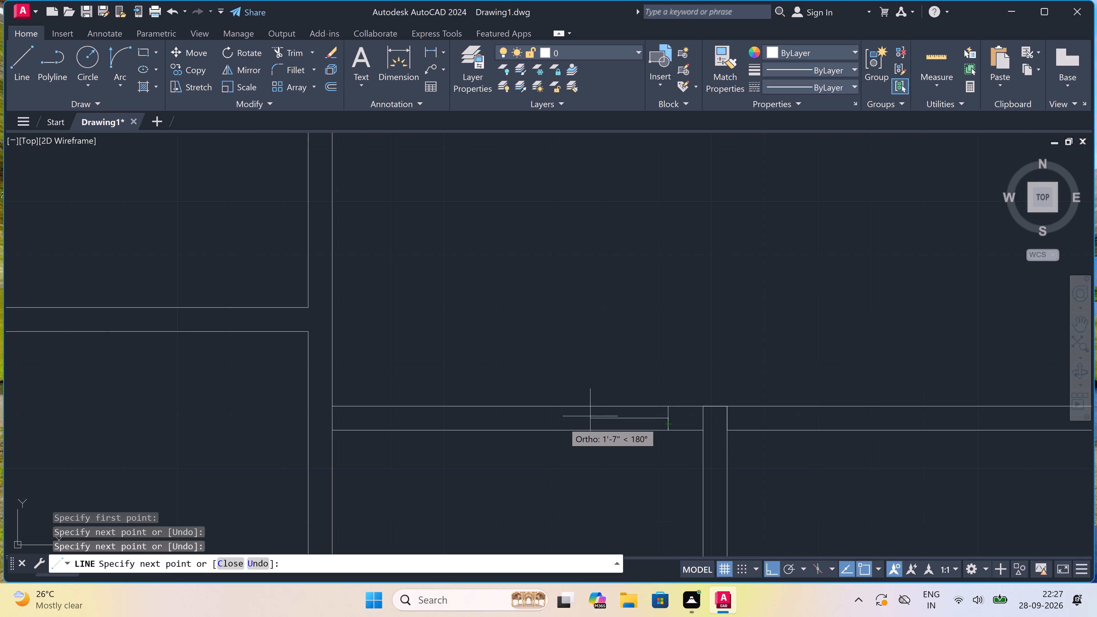
pyautogui.press('2')
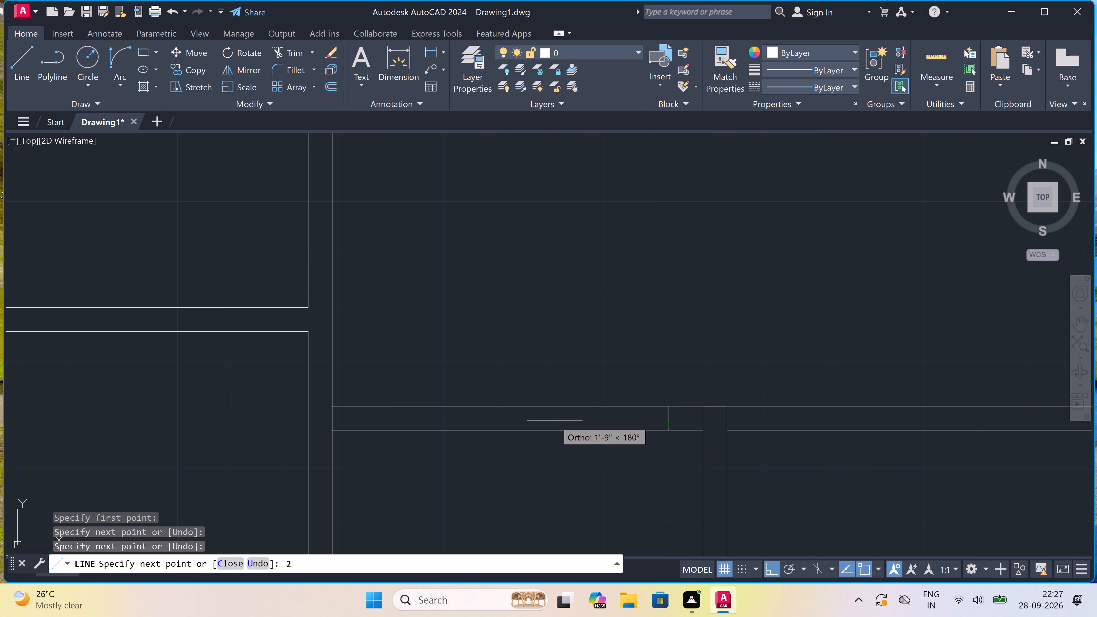
pyautogui.hotkey('shift', '"')
pyautogui.press('space')
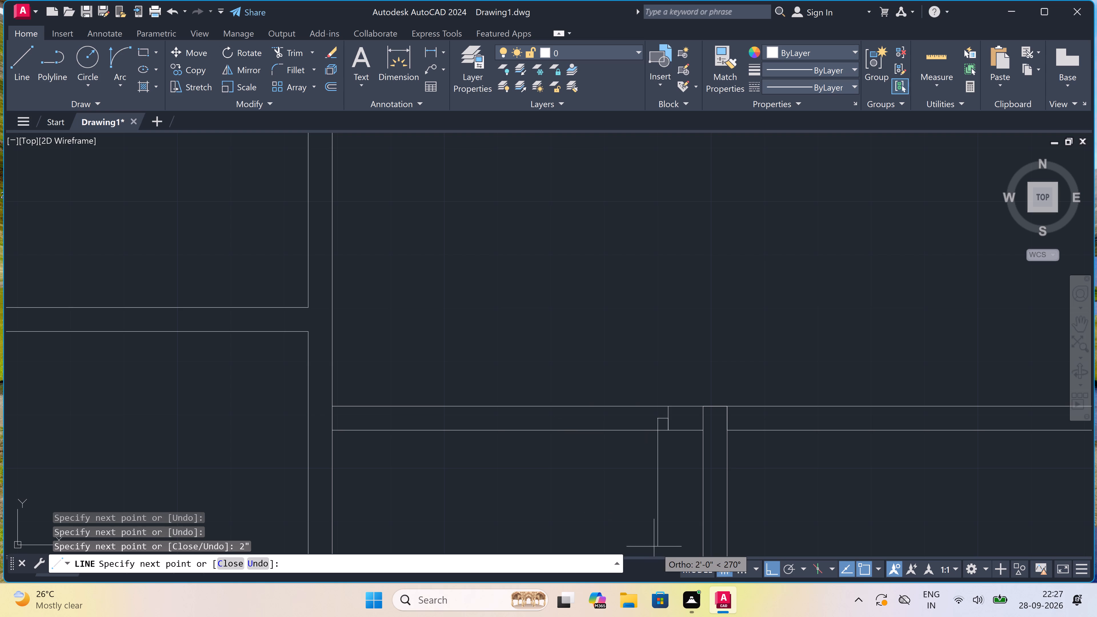
# Draw the 3' door leaf line downward from the end of the 2" stop.
pyautogui.scroll(-4, 637, 410)
pyautogui.scroll(4, 638, 434)
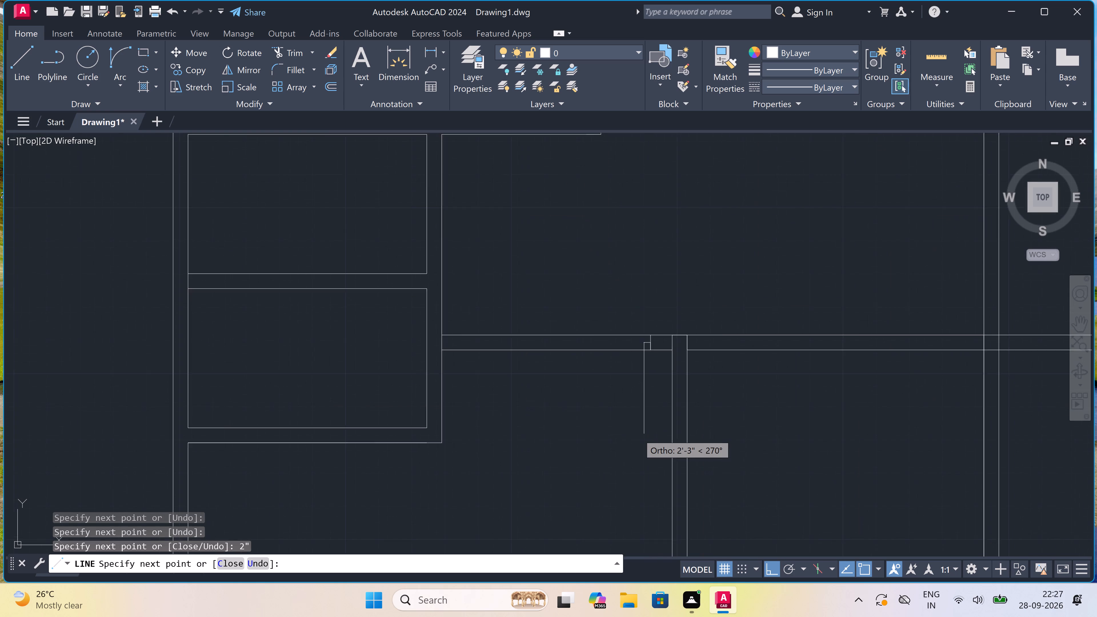
pyautogui.write("3'")
pyautogui.press('space')
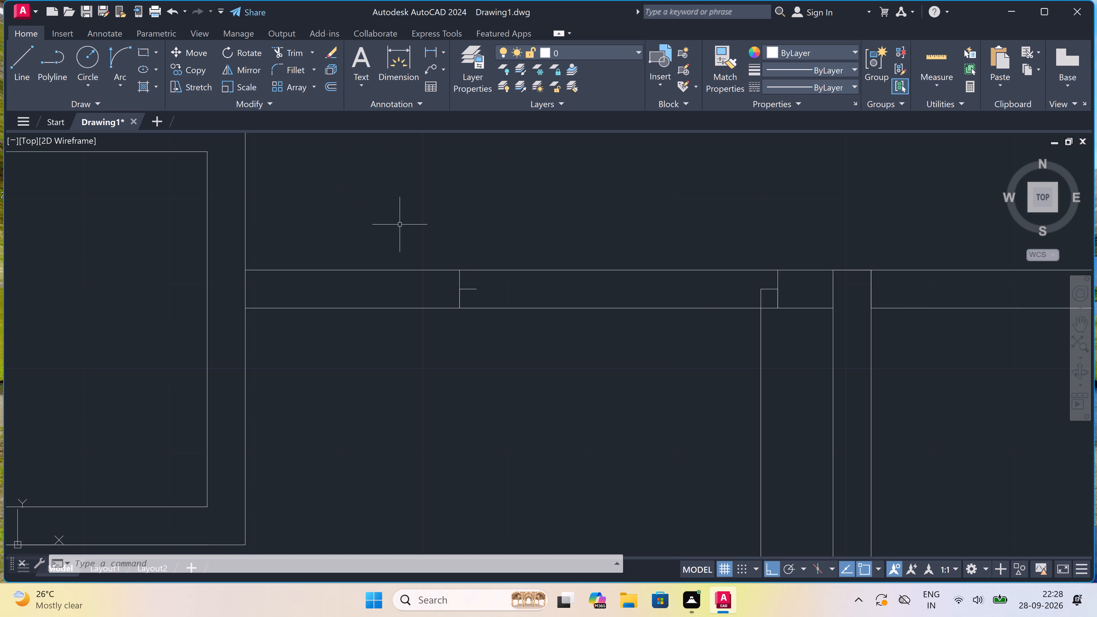
# Draw the door swing arc from the left jamb's stop to the leaf's lower end, with its start tangent pointing straight down.
pyautogui.scroll(-3, 403, 230)
pyautogui.scroll(3, 448, 231)
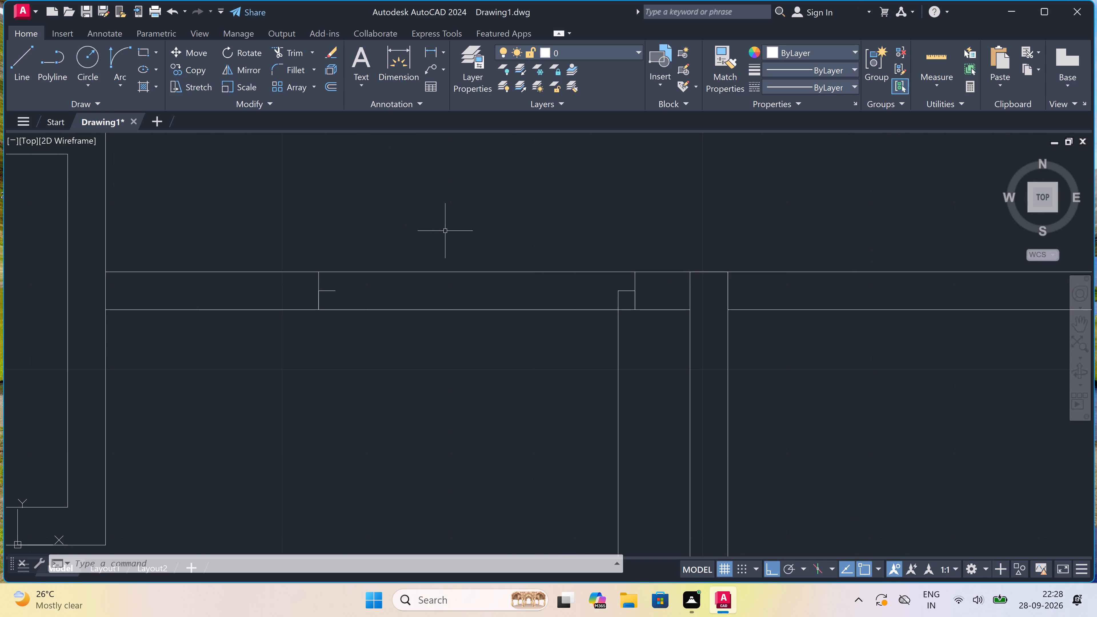
pyautogui.click(123, 59)
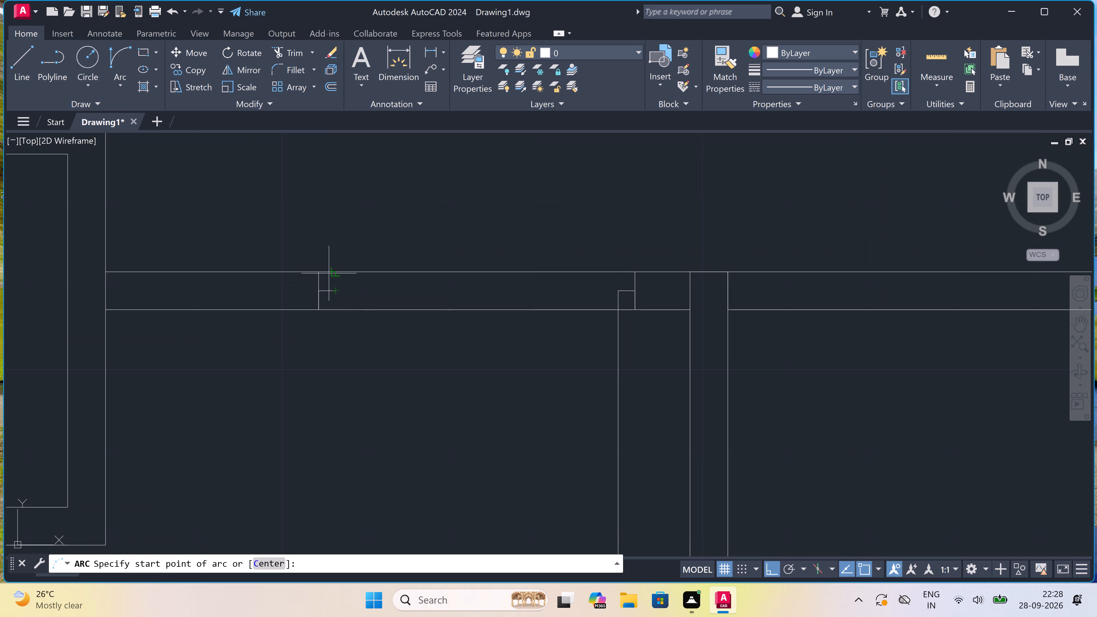
pyautogui.click(337, 286)
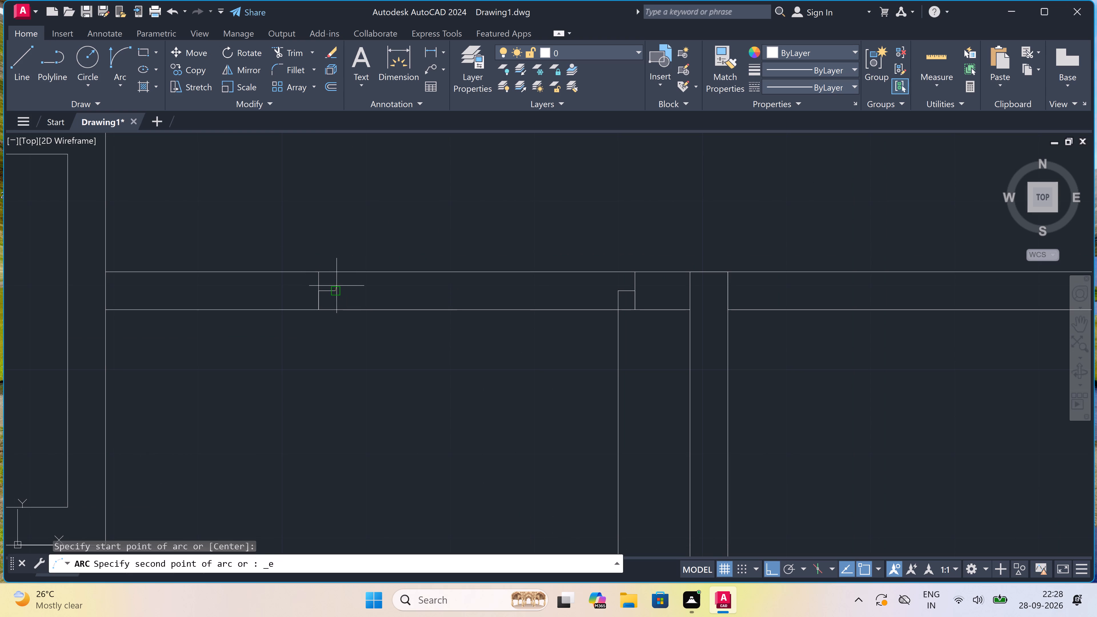
pyautogui.scroll(-2, 399, 272)
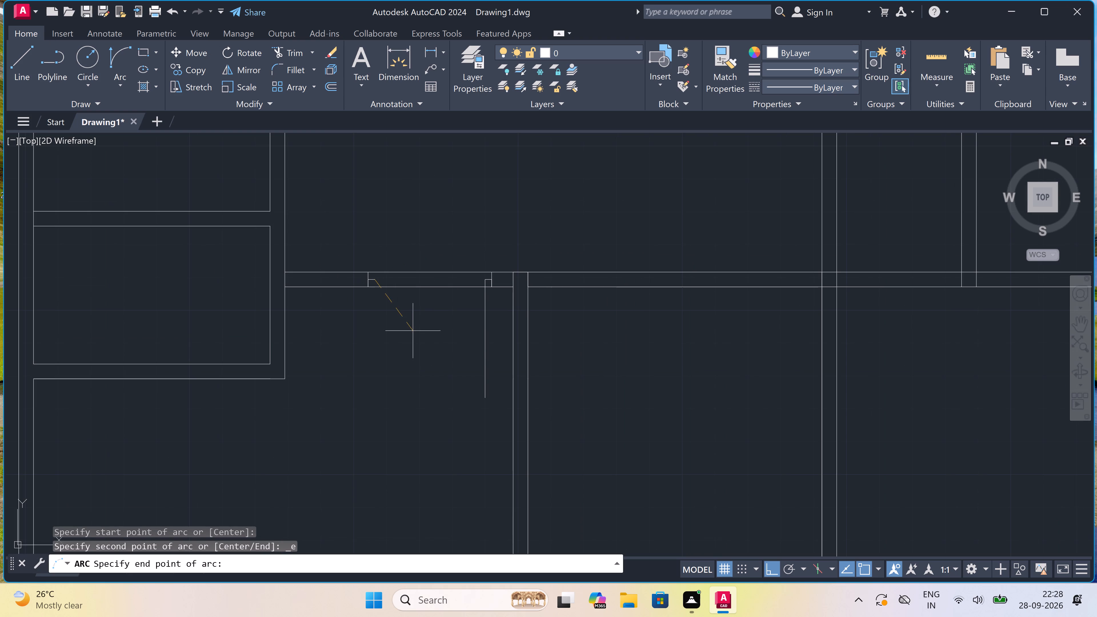
pyautogui.scroll(2, 459, 379)
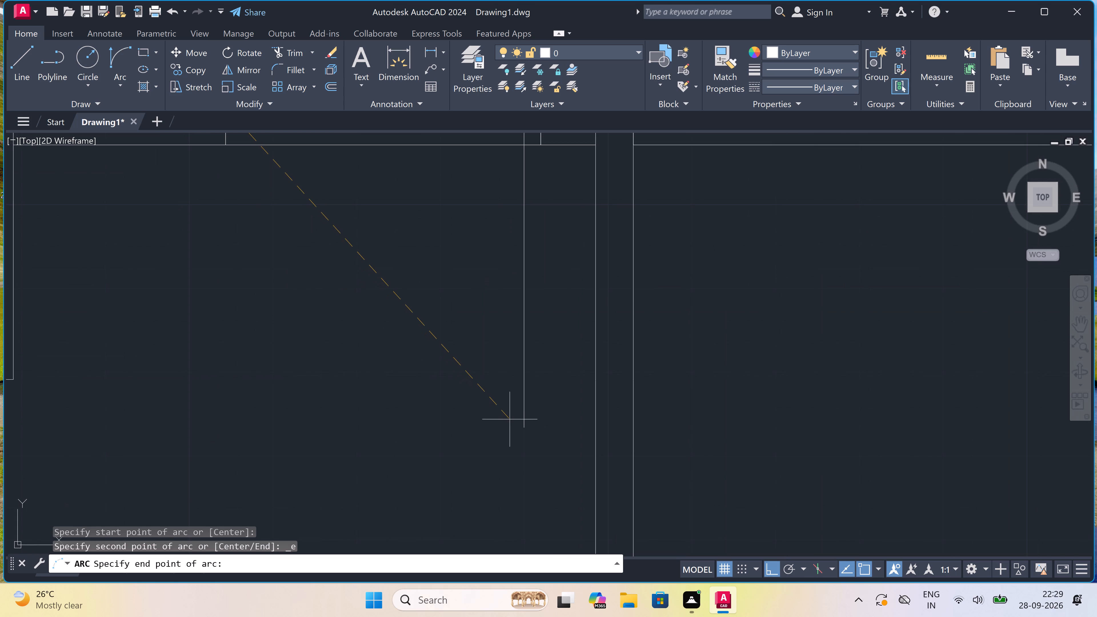
pyautogui.click(522, 426)
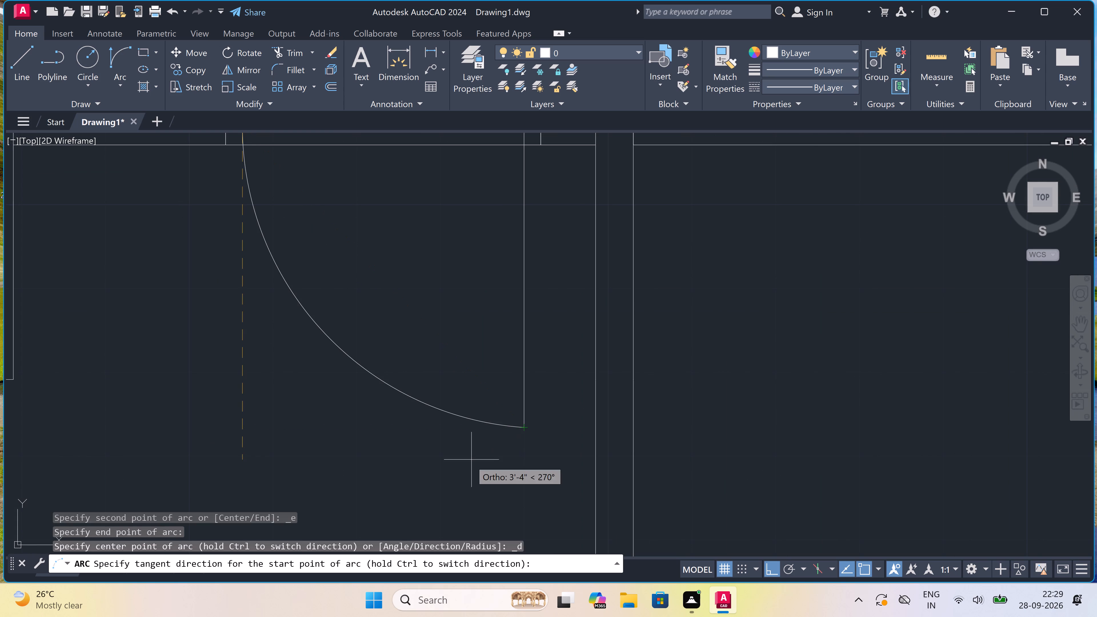
pyautogui.click(469, 460)
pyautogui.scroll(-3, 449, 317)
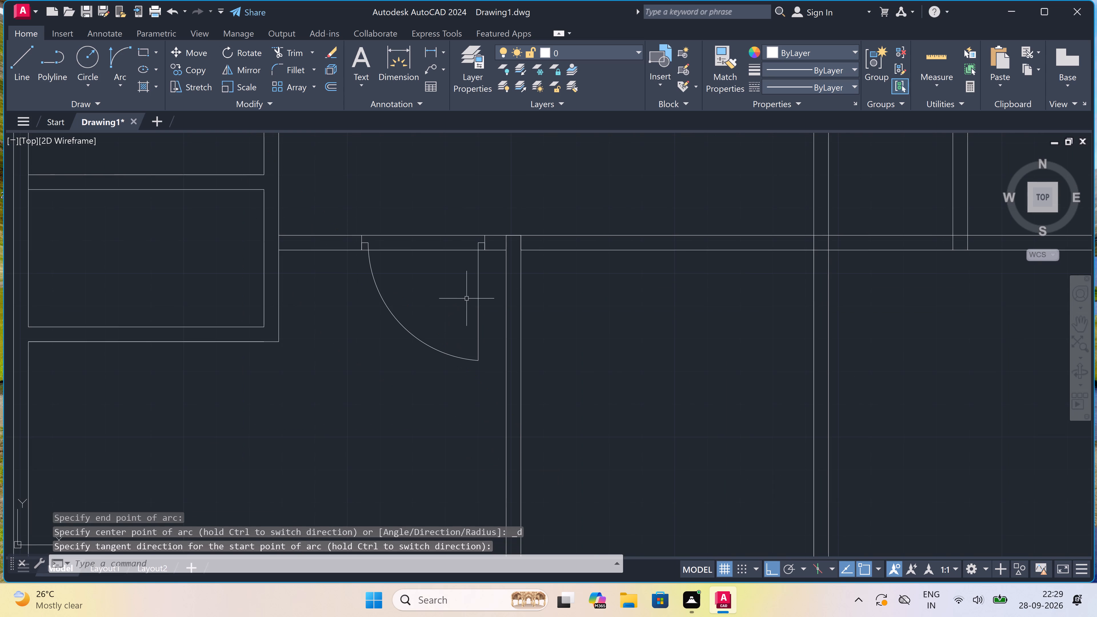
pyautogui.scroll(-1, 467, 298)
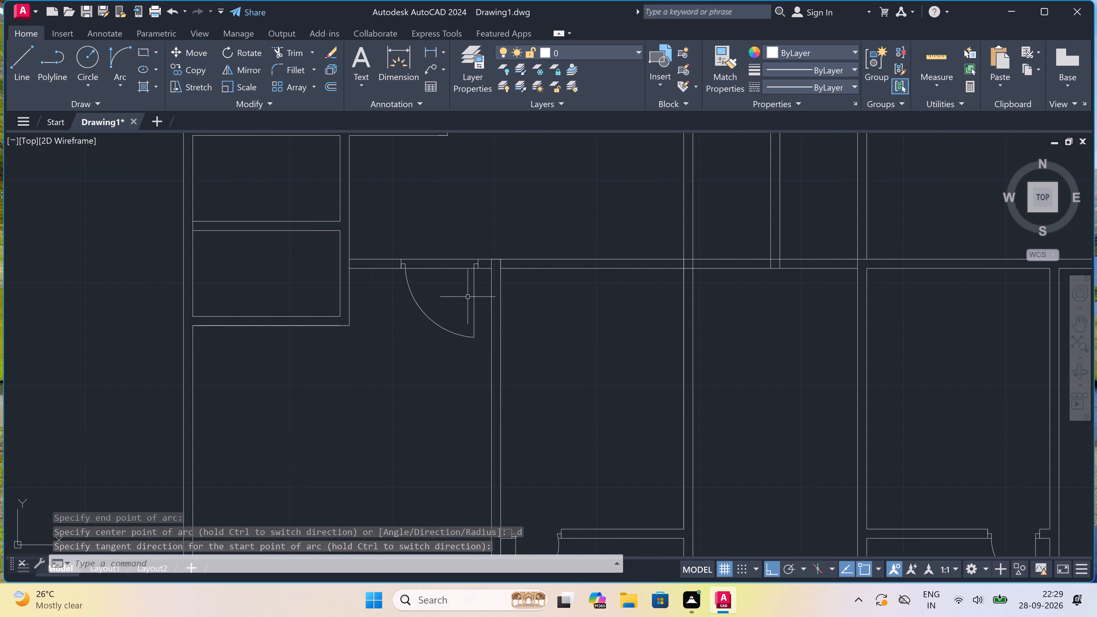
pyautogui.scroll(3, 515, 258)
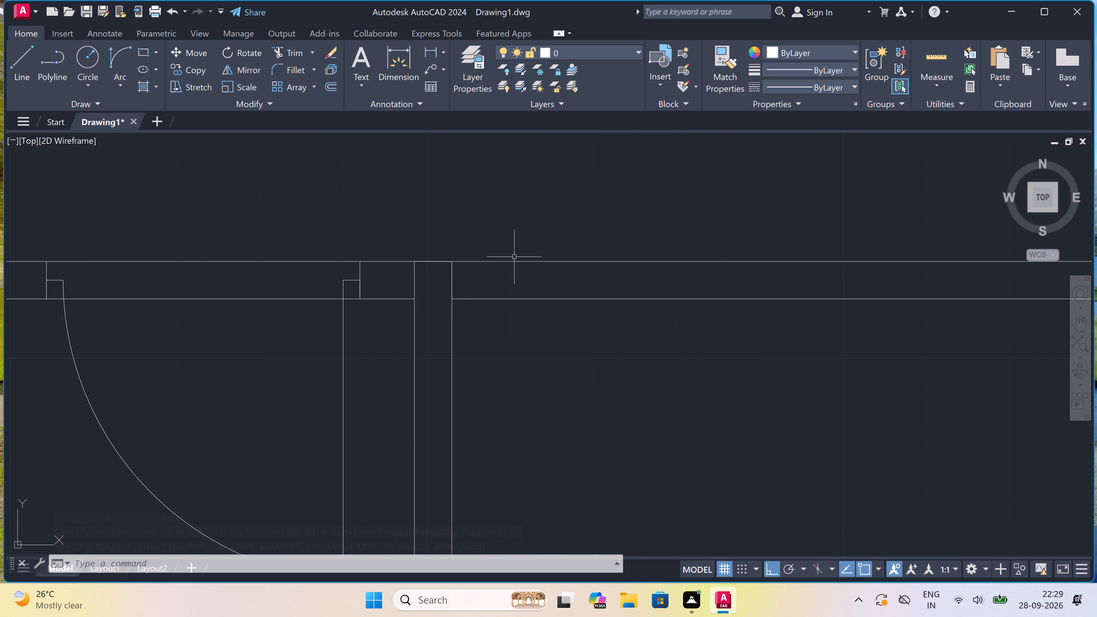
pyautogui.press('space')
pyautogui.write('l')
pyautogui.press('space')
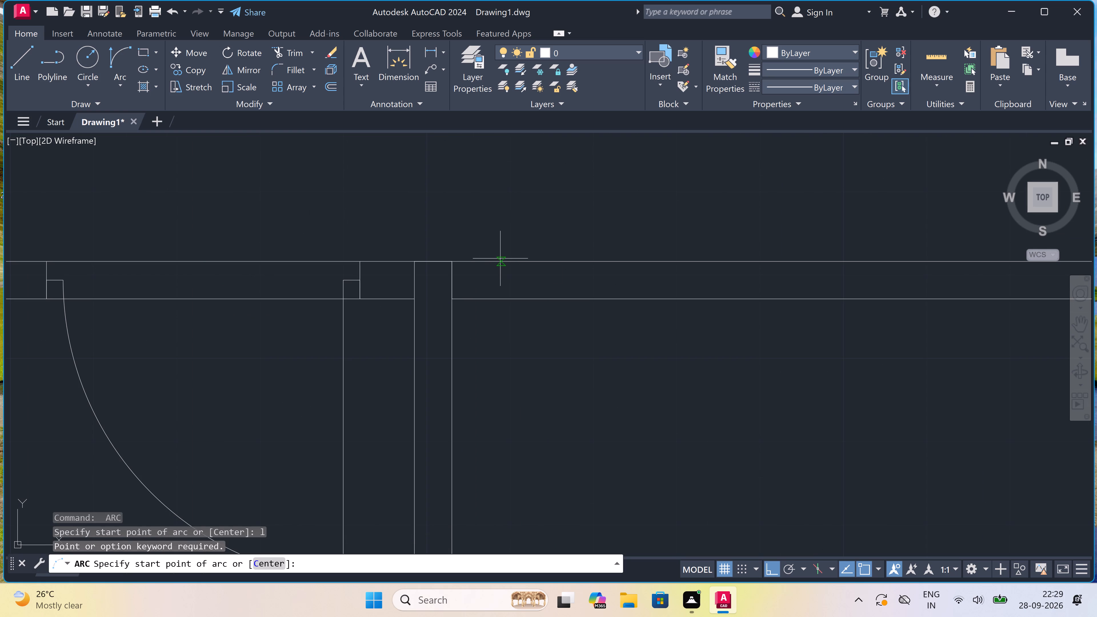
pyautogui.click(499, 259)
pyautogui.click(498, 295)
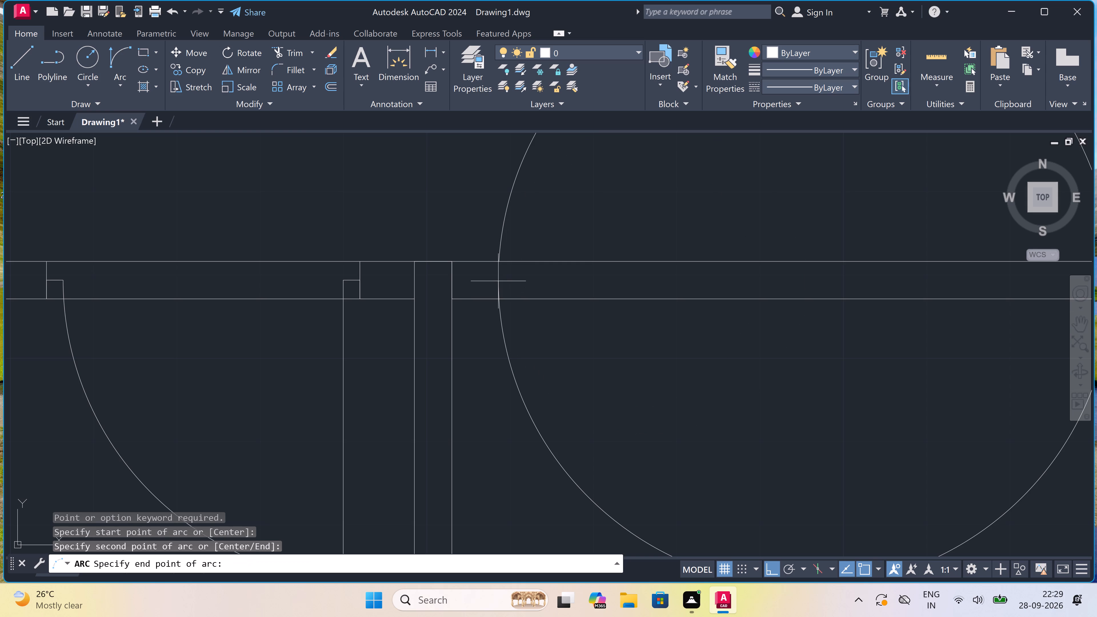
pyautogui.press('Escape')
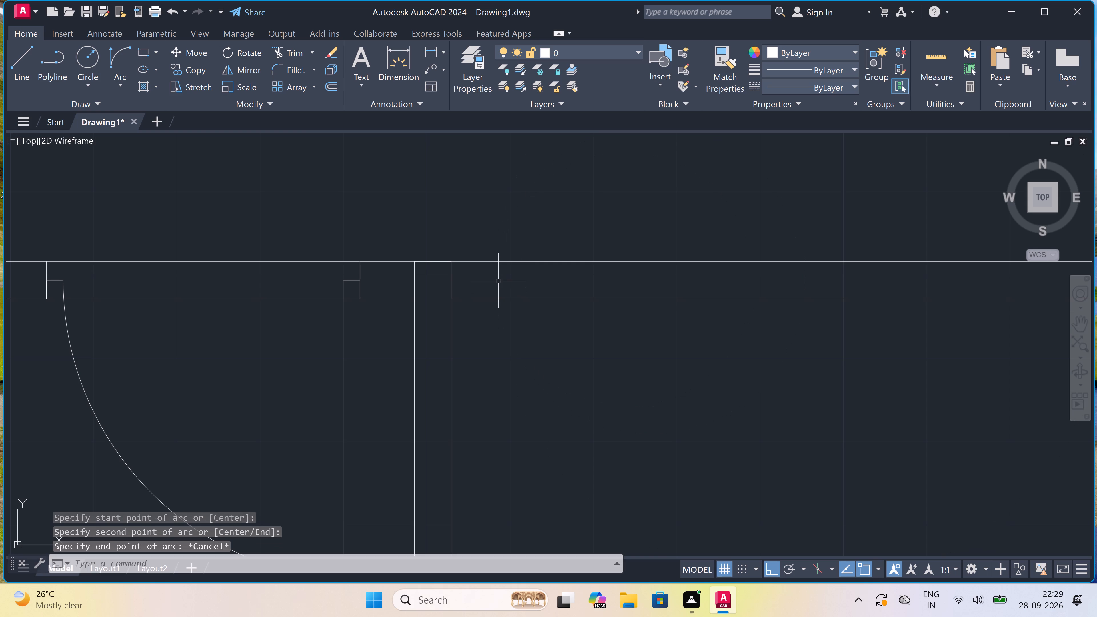
# Draw the left door jamb across the second lower room's top wall near its left end, with a 2" stop rightward from mid-jamb and a 3' leaf downward.
pyautogui.write('l')
pyautogui.press('space')
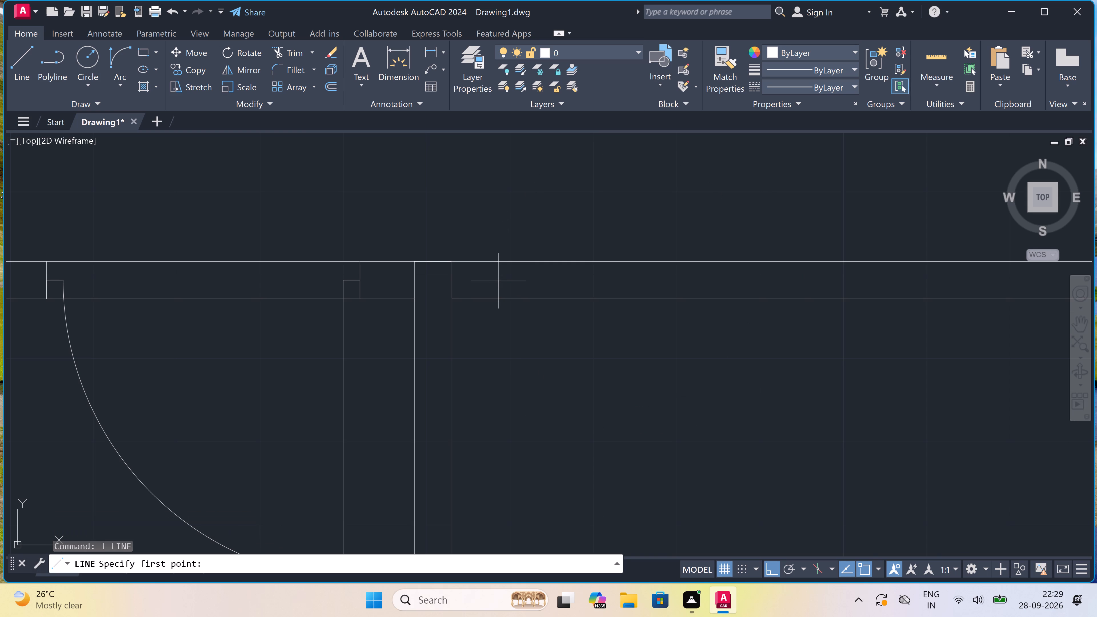
pyautogui.click(504, 262)
pyautogui.click(505, 295)
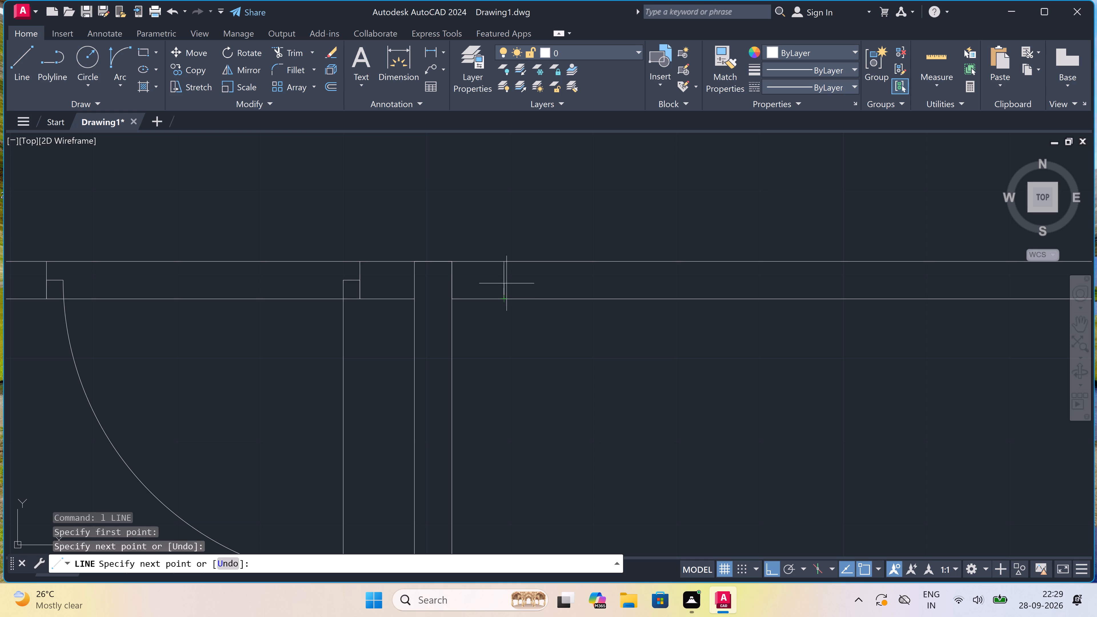
pyautogui.doubleClick(507, 279)
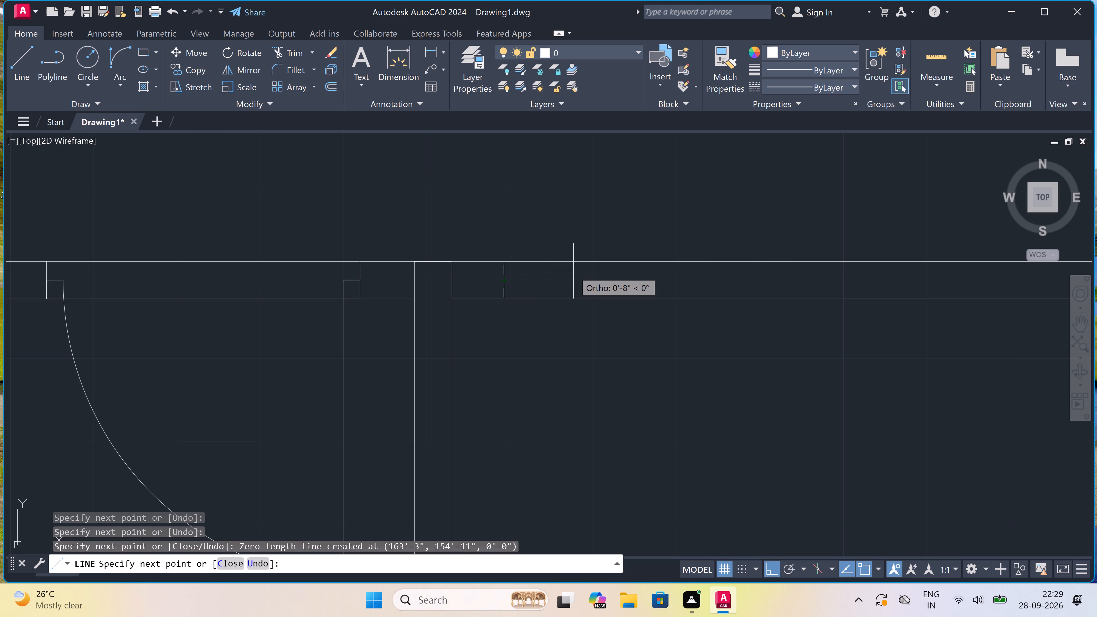
pyautogui.press('2')
pyautogui.write('"')
pyautogui.press('space')
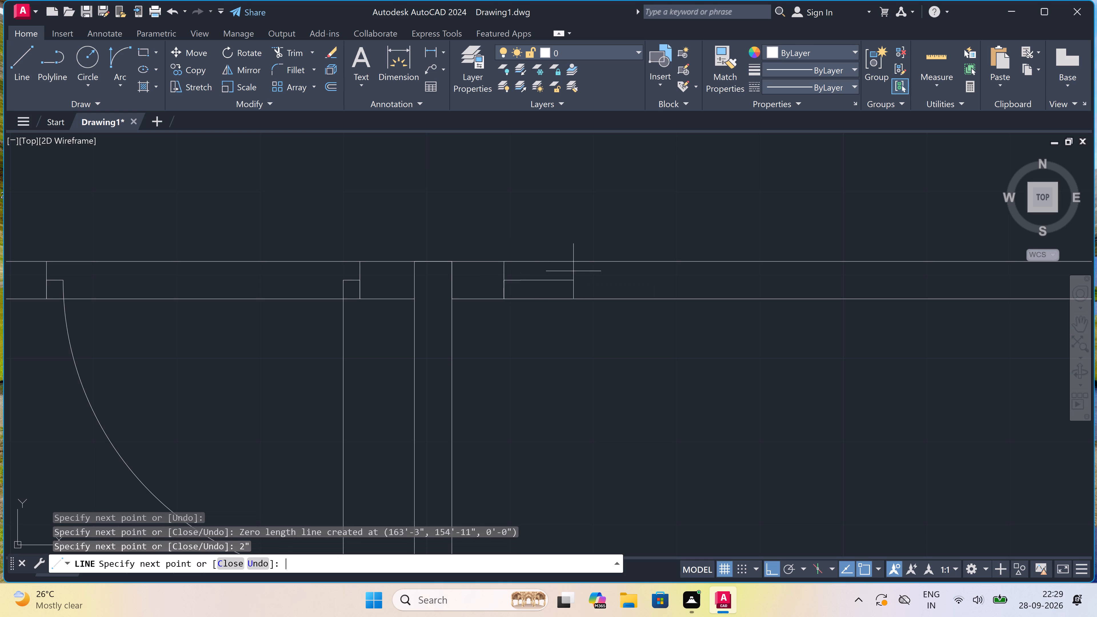
pyautogui.scroll(-2, 571, 266)
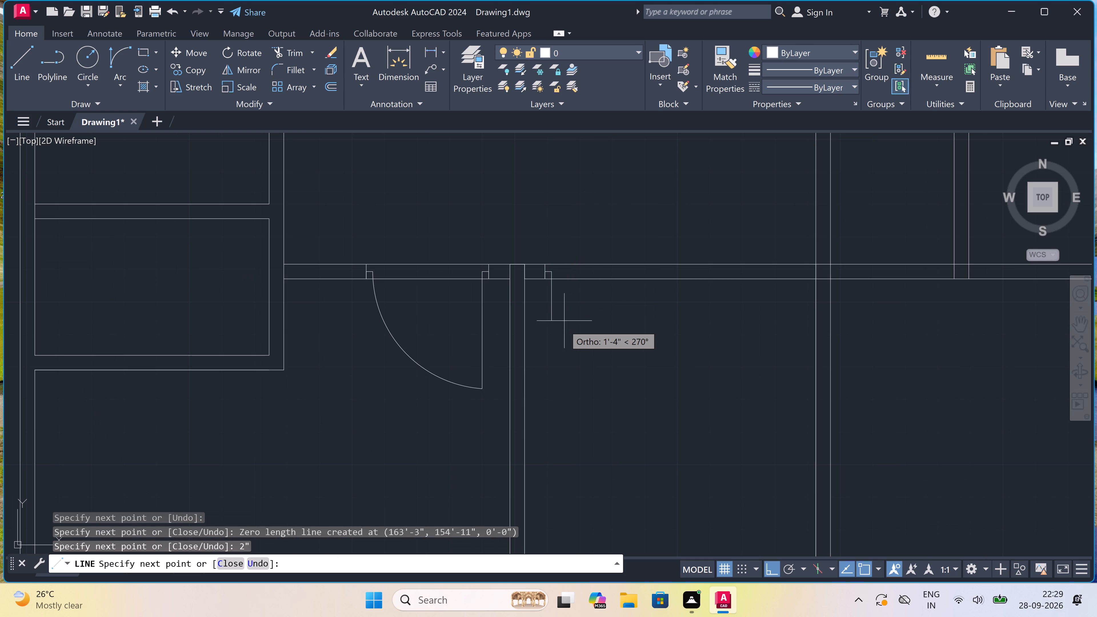
pyautogui.write("3'")
pyautogui.press('space')
pyautogui.press('Escape')
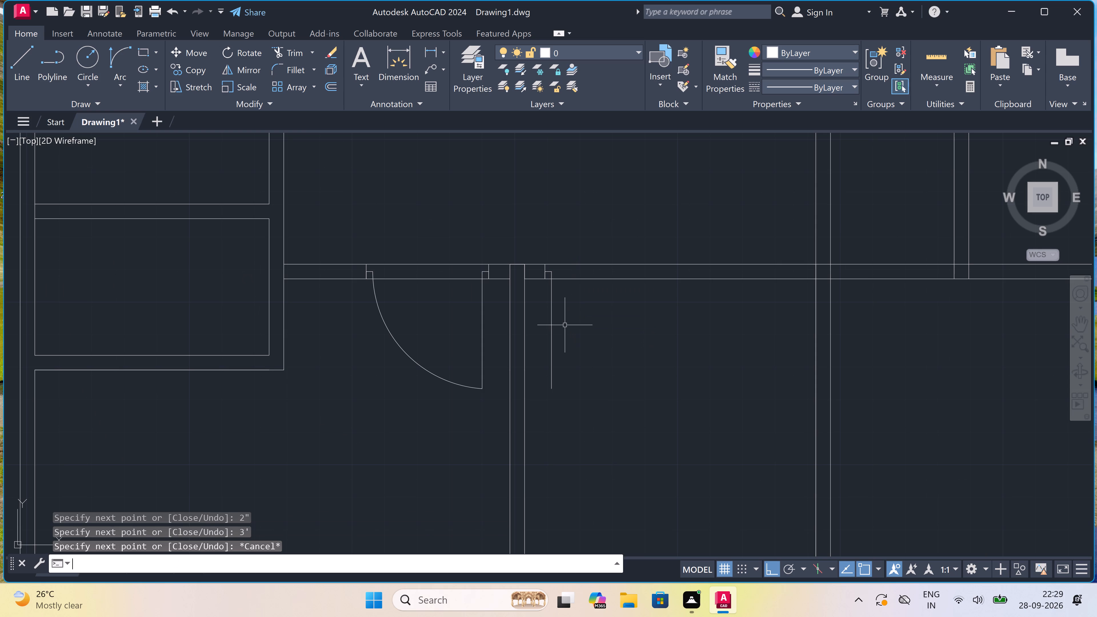
# Draw the opposite jamb line across the same wall to the right of the leaf, with a 2" stop leftward from its midpoint.
pyautogui.press('space')
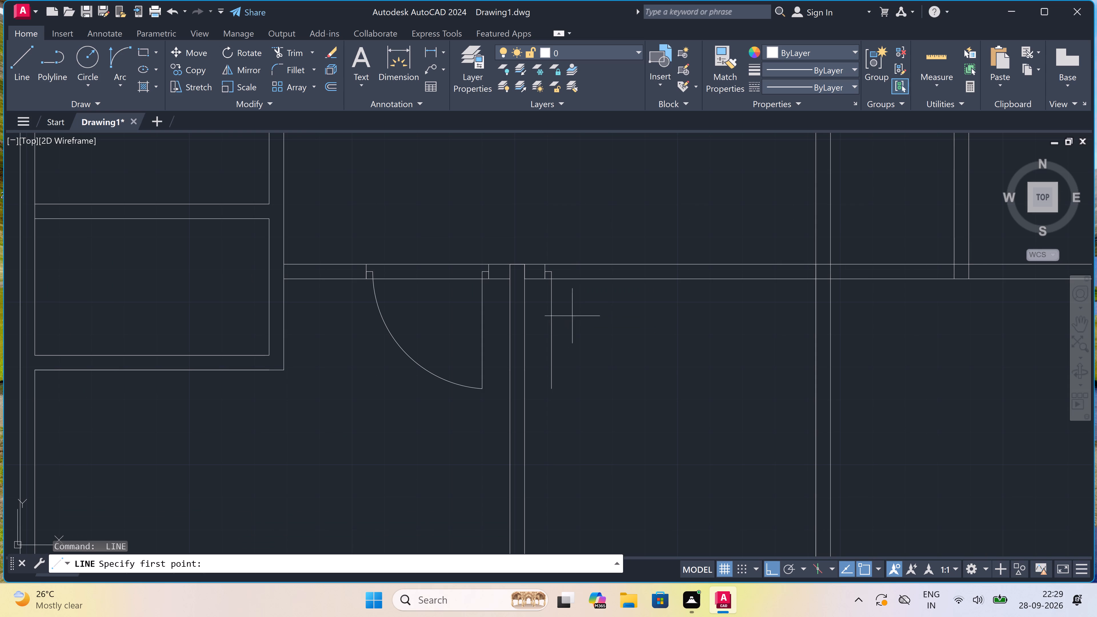
pyautogui.scroll(-2, 575, 312)
pyautogui.scroll(3, 578, 332)
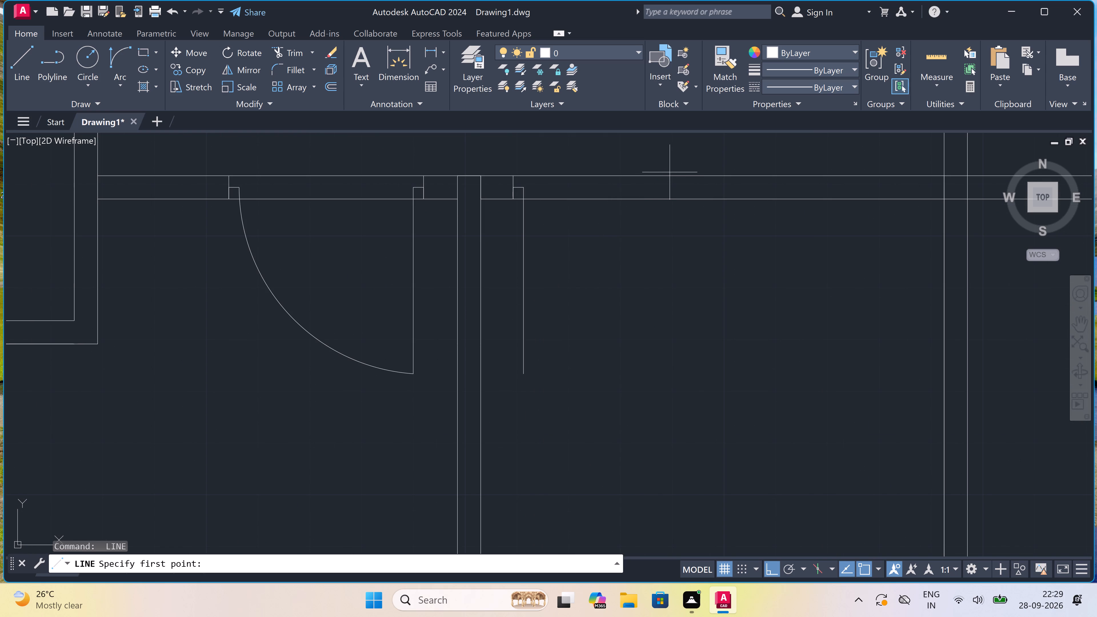
pyautogui.click(679, 172)
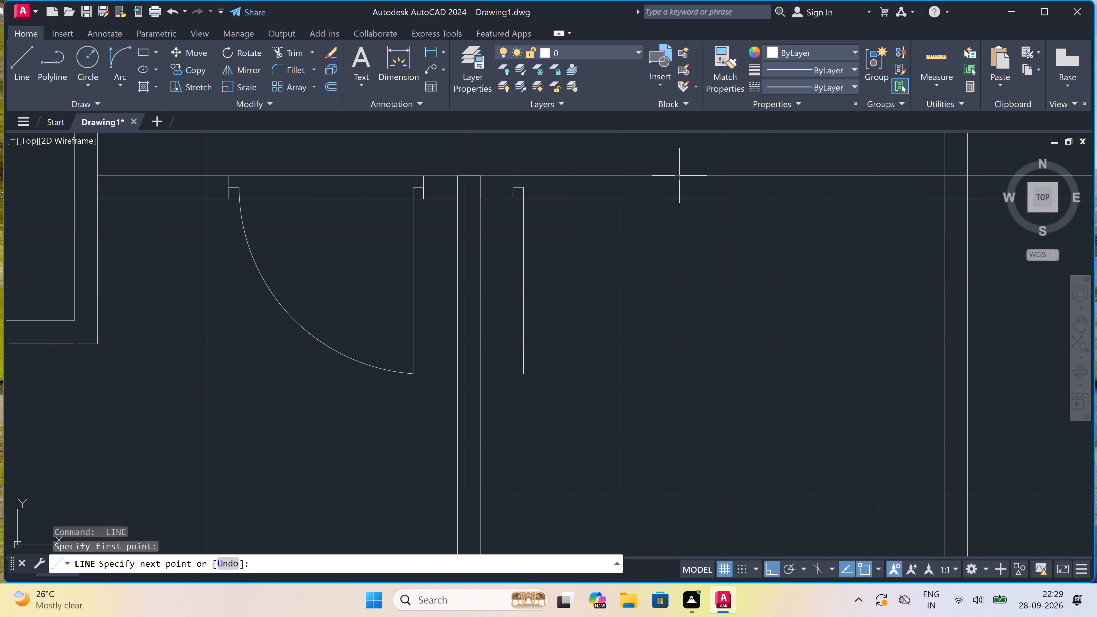
pyautogui.click(680, 196)
pyautogui.click(681, 185)
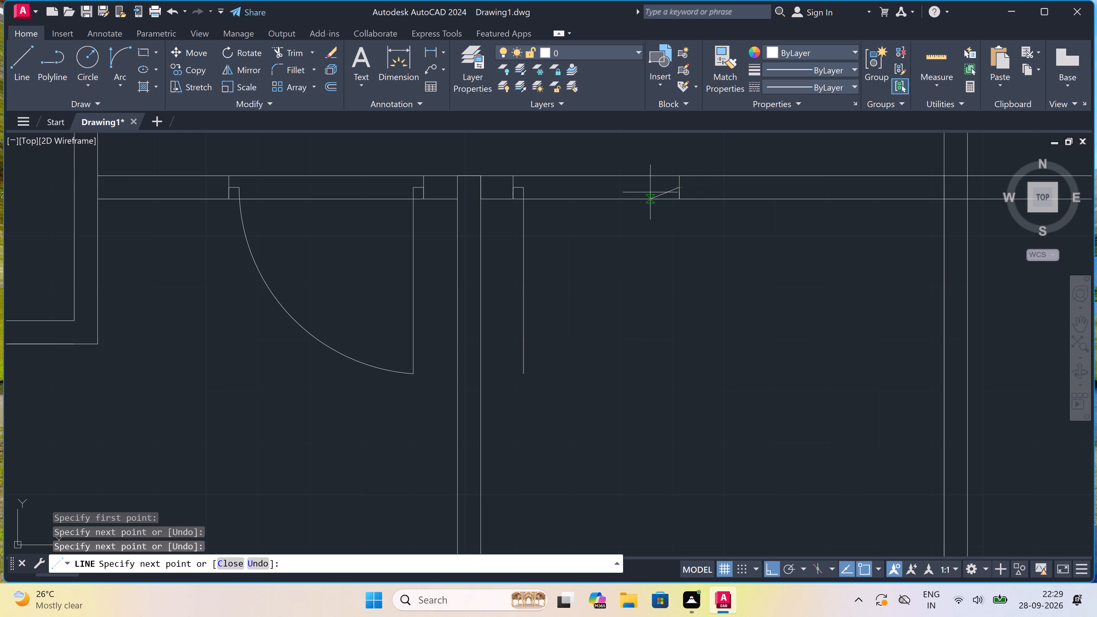
pyautogui.press('2')
pyautogui.write('"')
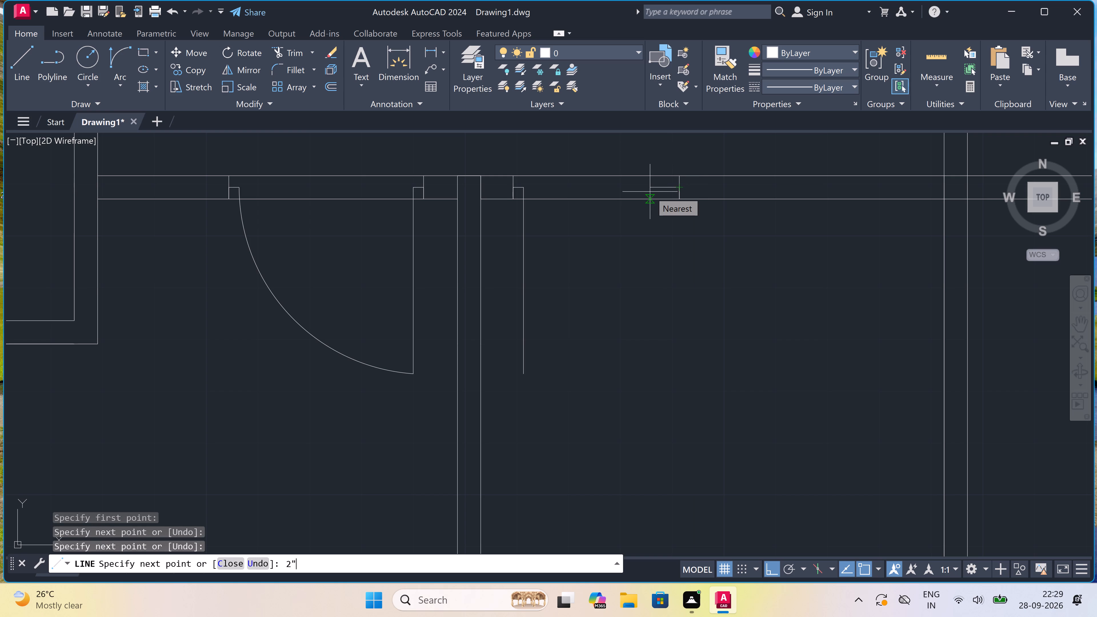
pyautogui.press('space')
pyautogui.press('Escape')
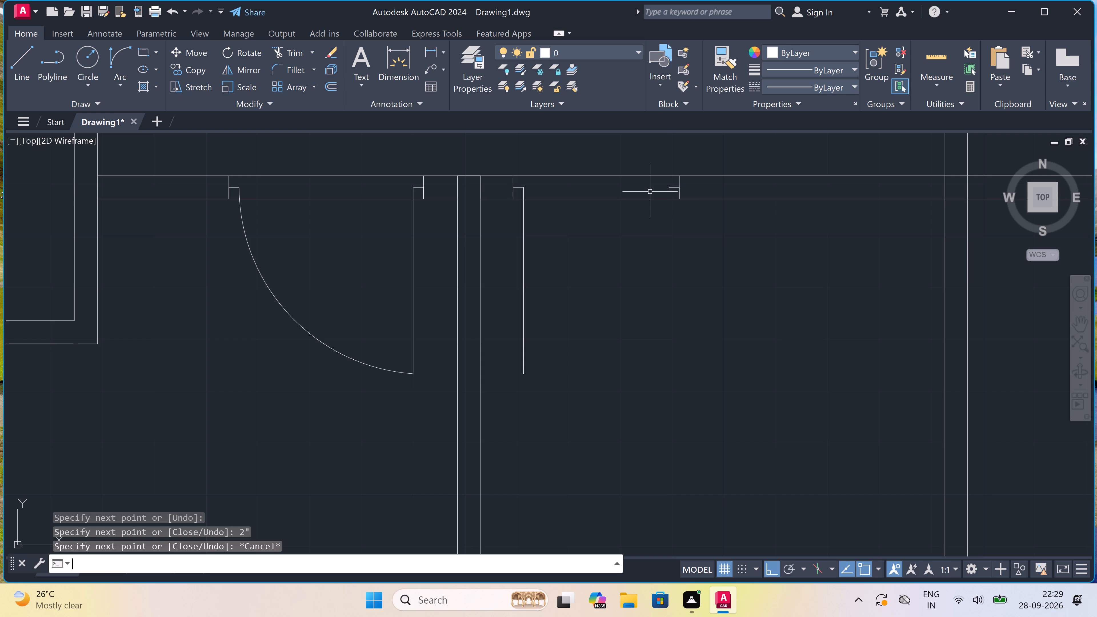
# Draw the door swing arc from the leaf's lower end to the right jamb's stop, with its start tangent pointing horizontally right.
pyautogui.click(124, 55)
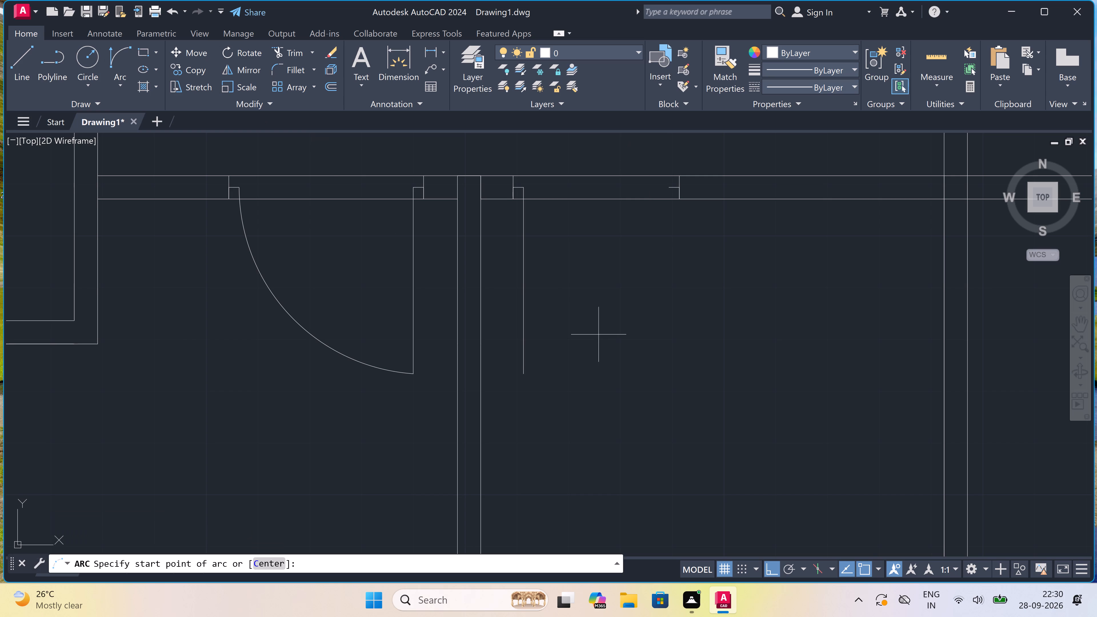
pyautogui.click(526, 373)
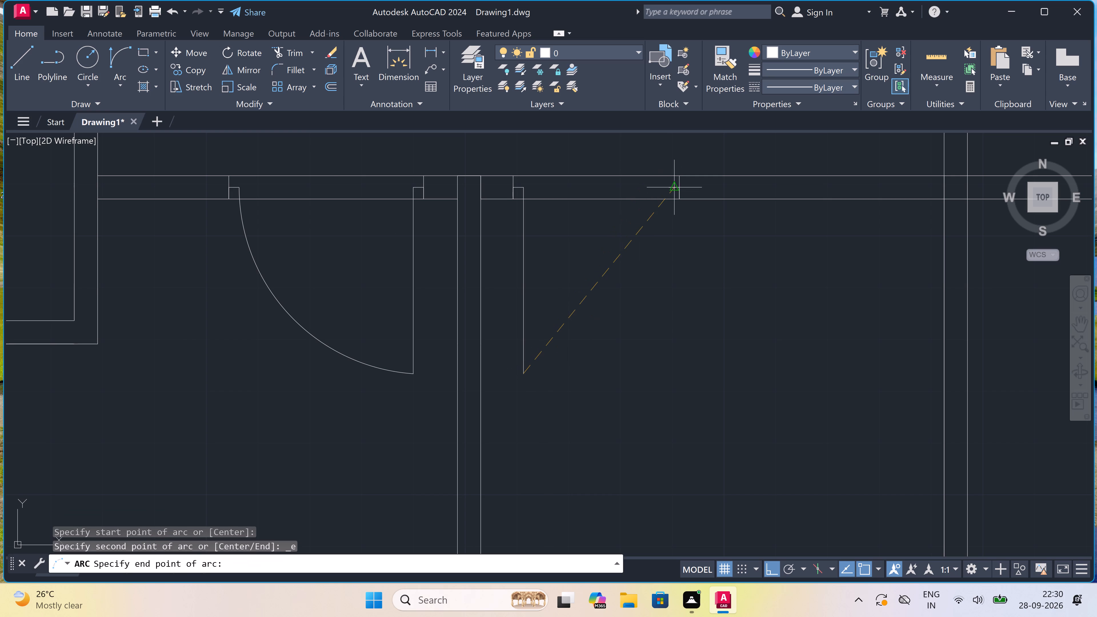
pyautogui.click(665, 187)
pyautogui.click(689, 253)
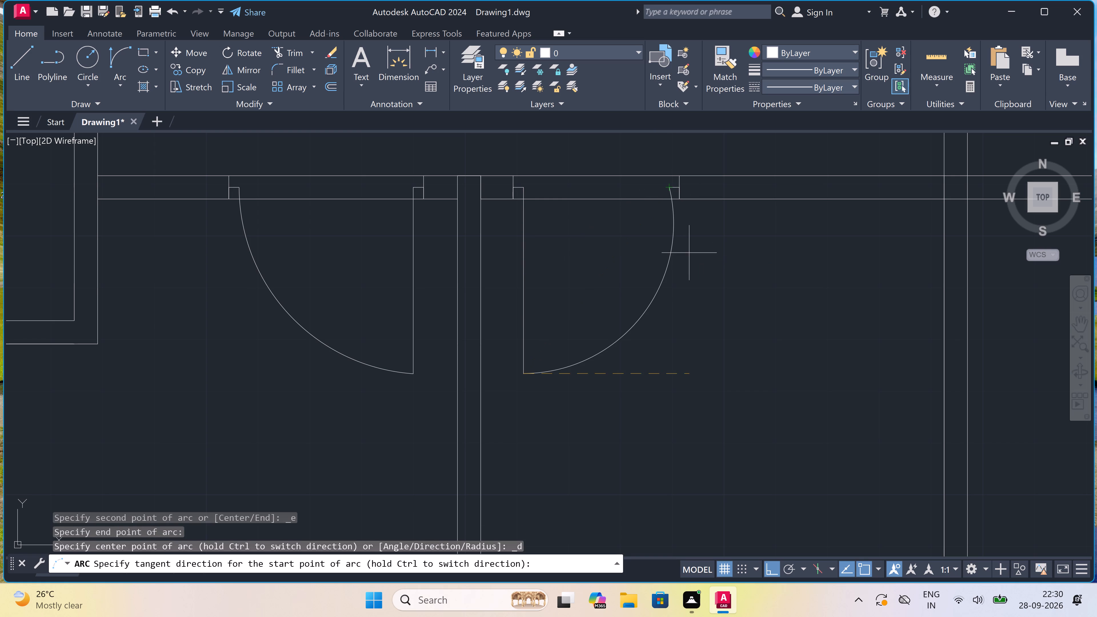
# Draw the left door jamb across the lower-right room's top wall near its left end, with a 2" stop rightward from mid-jamb and a 3' leaf downward.
pyautogui.scroll(-3, 480, 260)
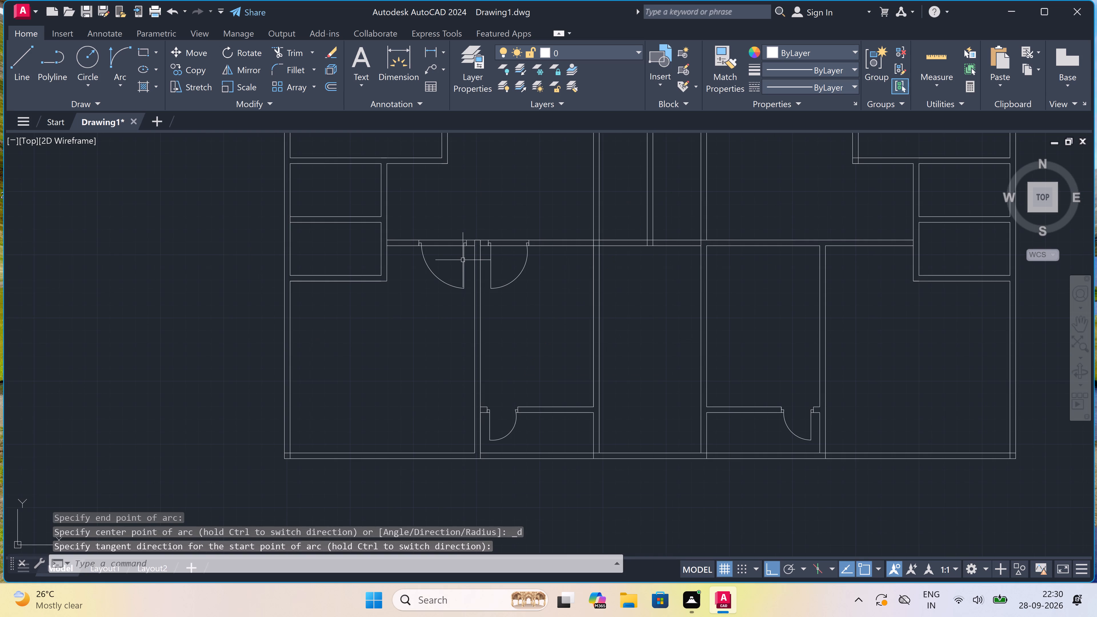
pyautogui.scroll(-2, 463, 260)
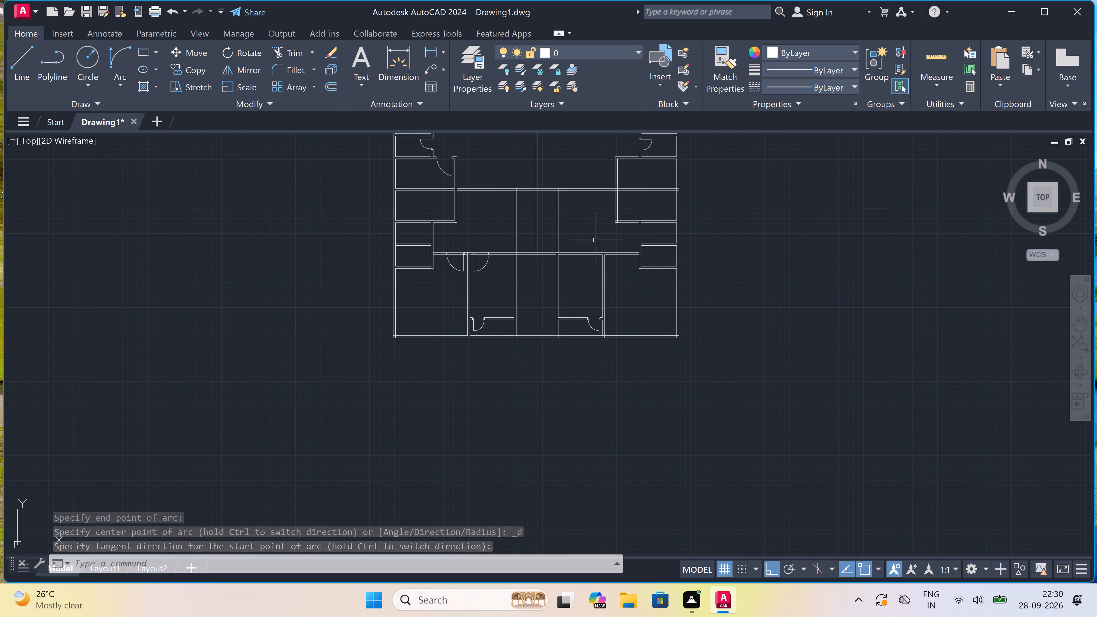
pyautogui.scroll(4, 612, 241)
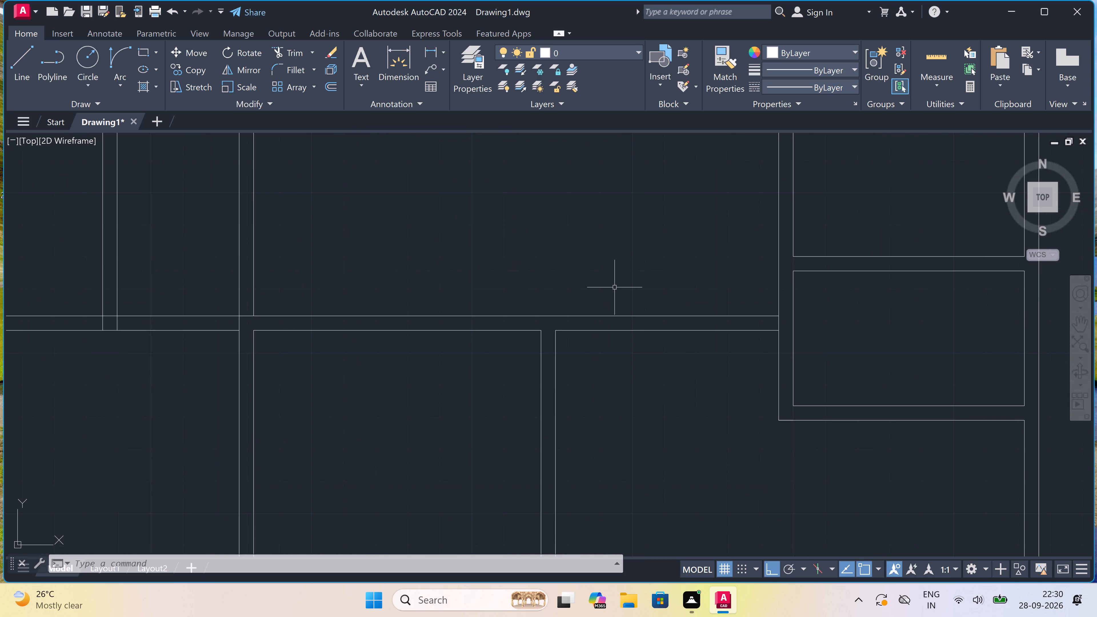
pyautogui.press('Escape')
pyautogui.press('l')
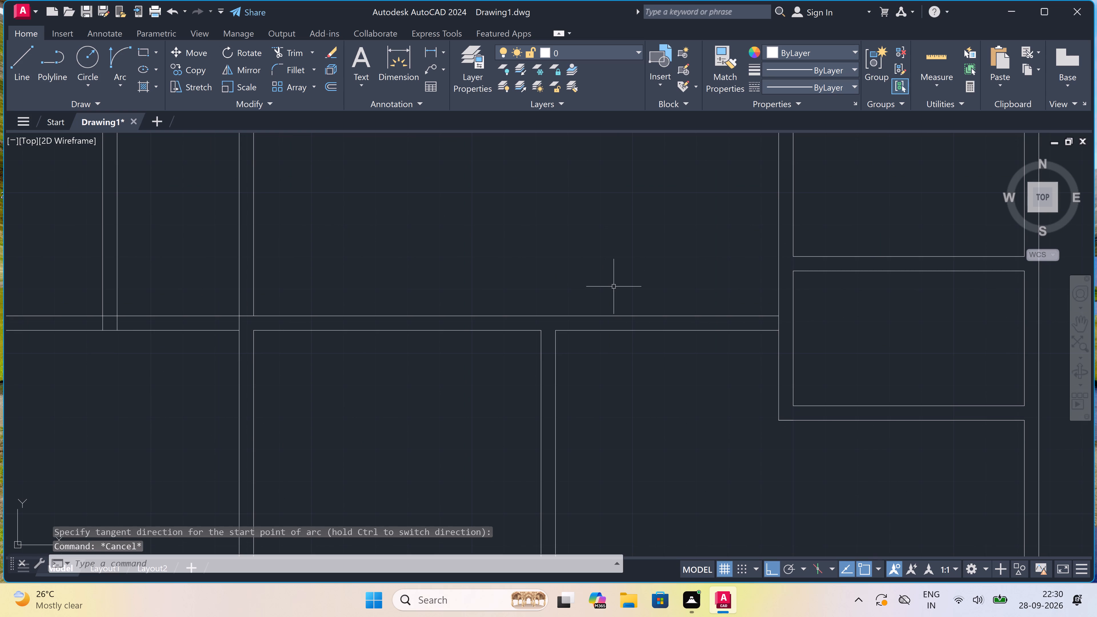
pyautogui.press('space')
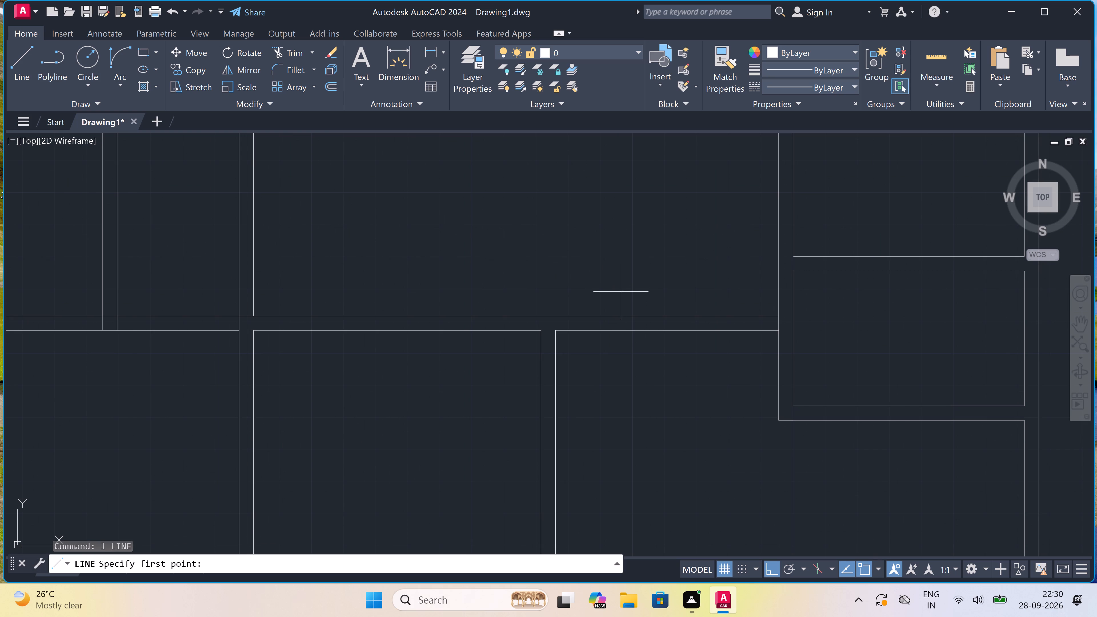
pyautogui.scroll(1, 580, 327)
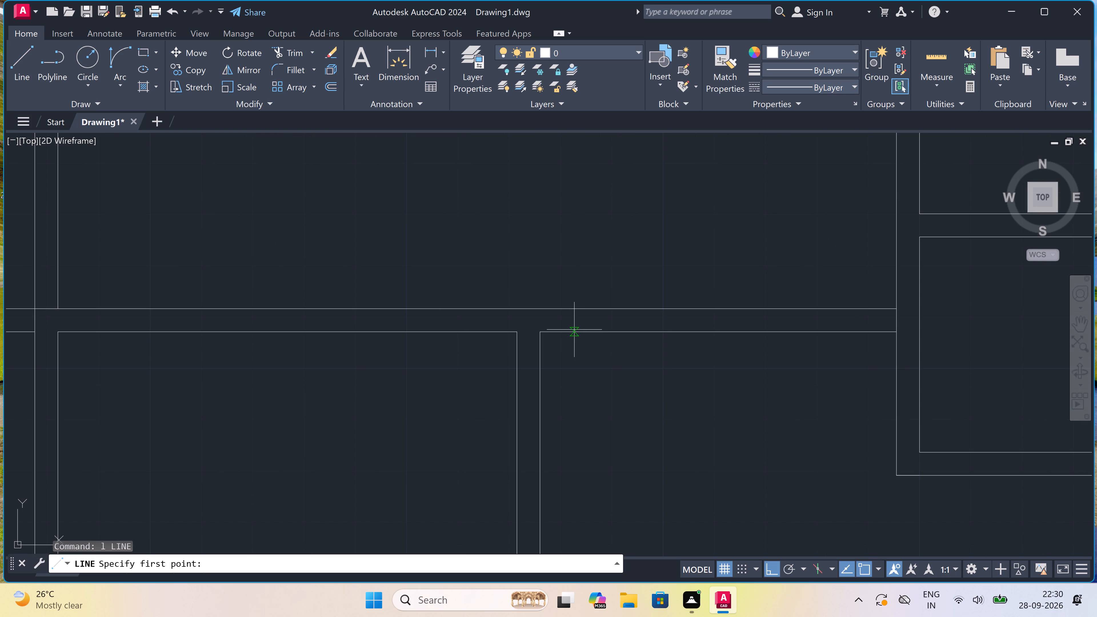
pyautogui.click(568, 330)
pyautogui.click(570, 307)
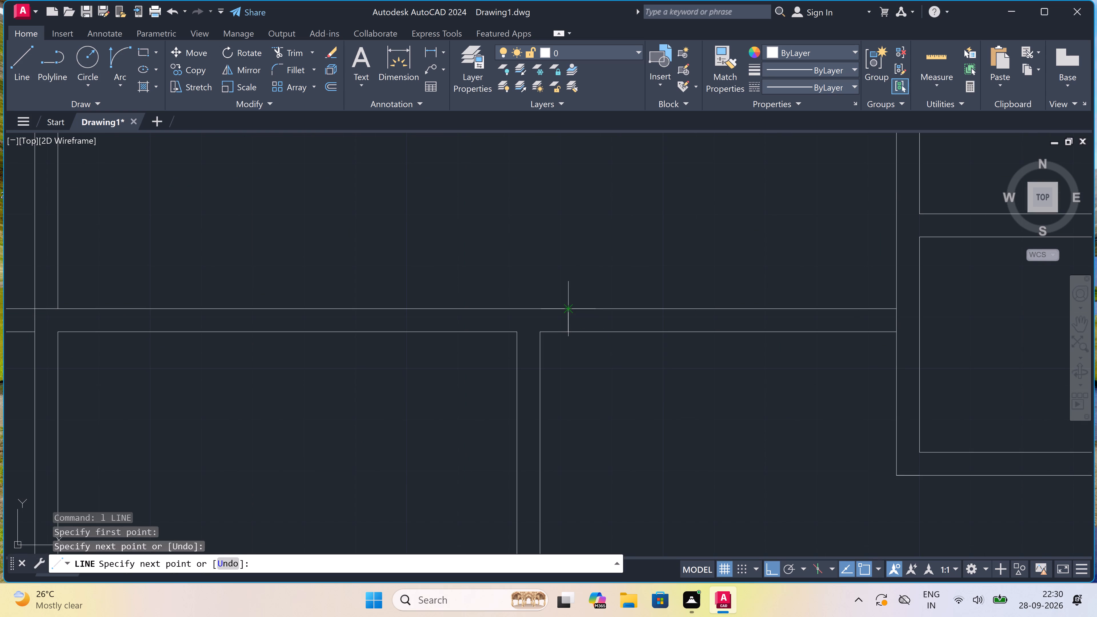
pyautogui.click(570, 318)
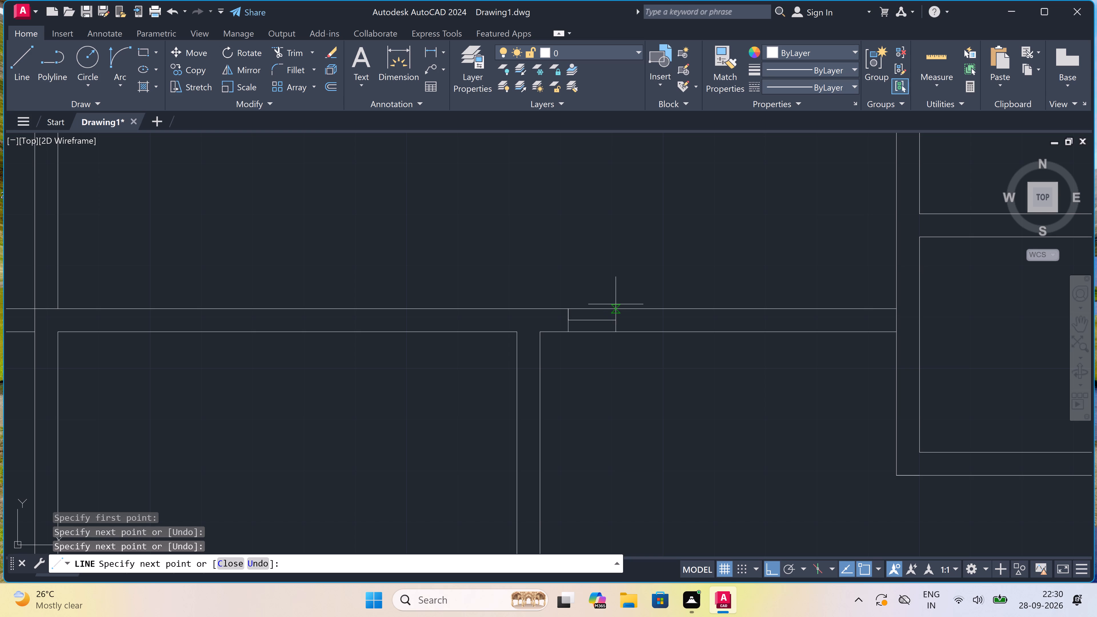
pyautogui.press('2')
pyautogui.write('"')
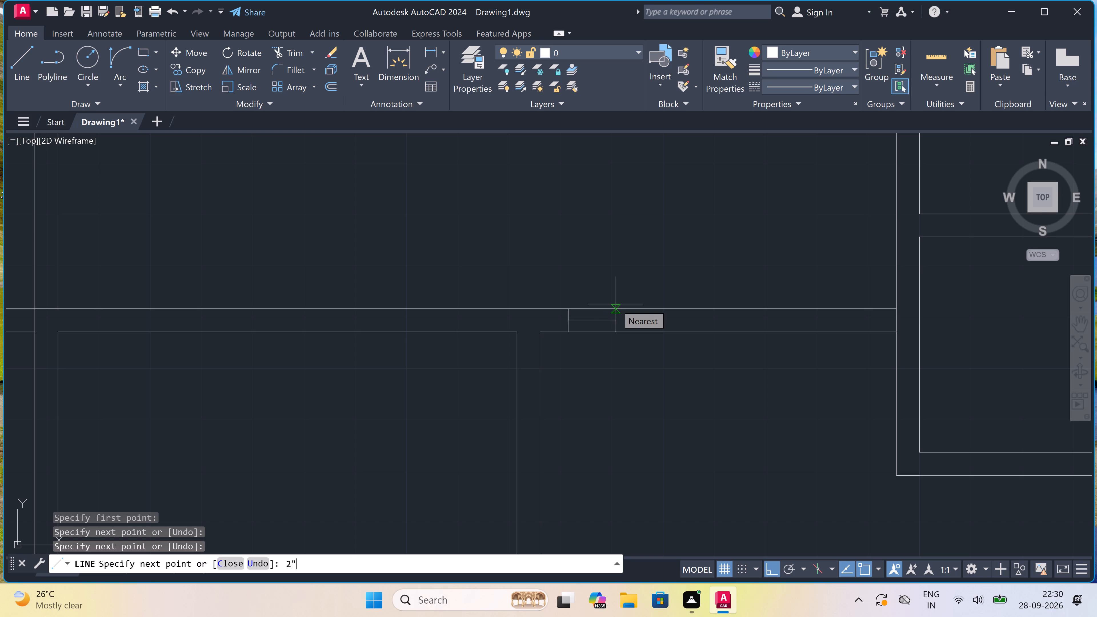
pyautogui.press('space')
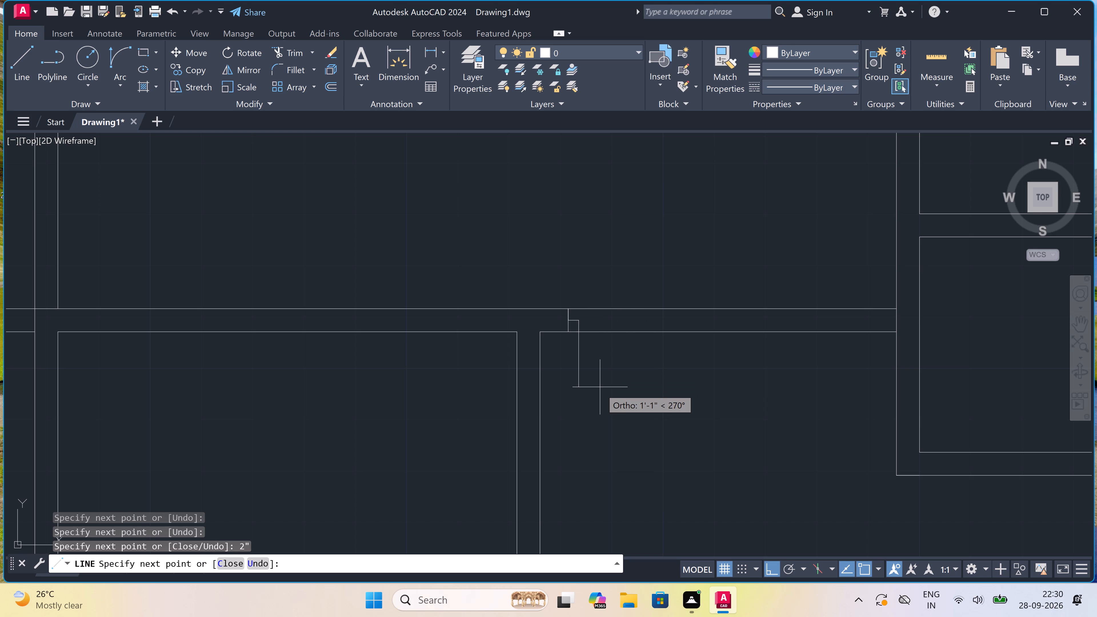
pyautogui.write("3'")
pyautogui.press('space')
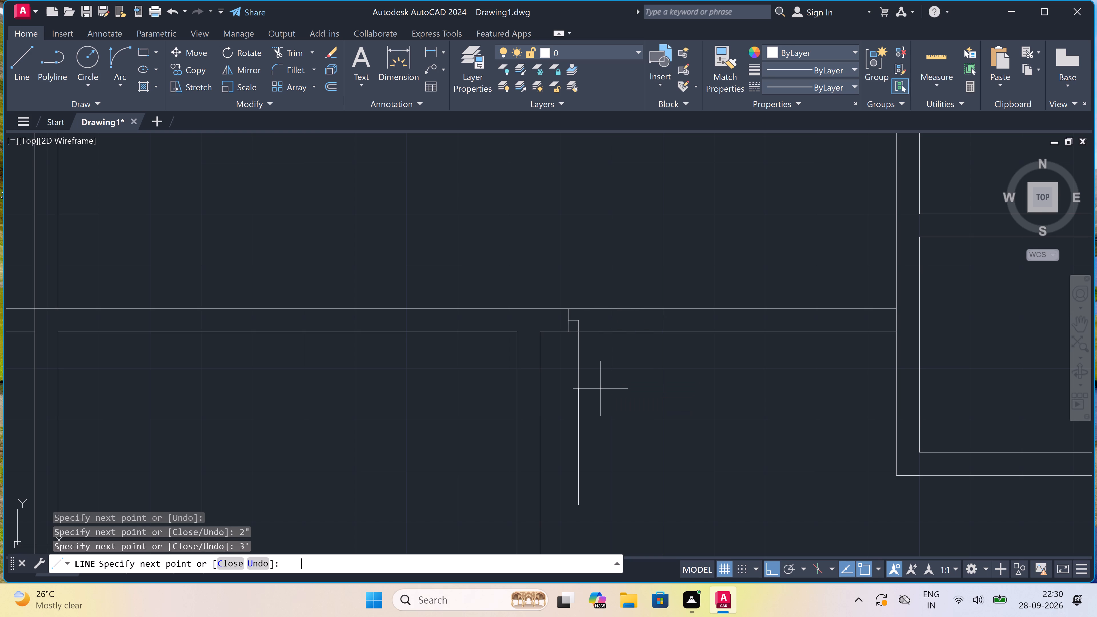
pyautogui.press('Escape')
# Draw the opposite jamb line across the lower-right room's top wall, right of the leaf, with a 2" stop leftward from its midpoint.
pyautogui.press('space')
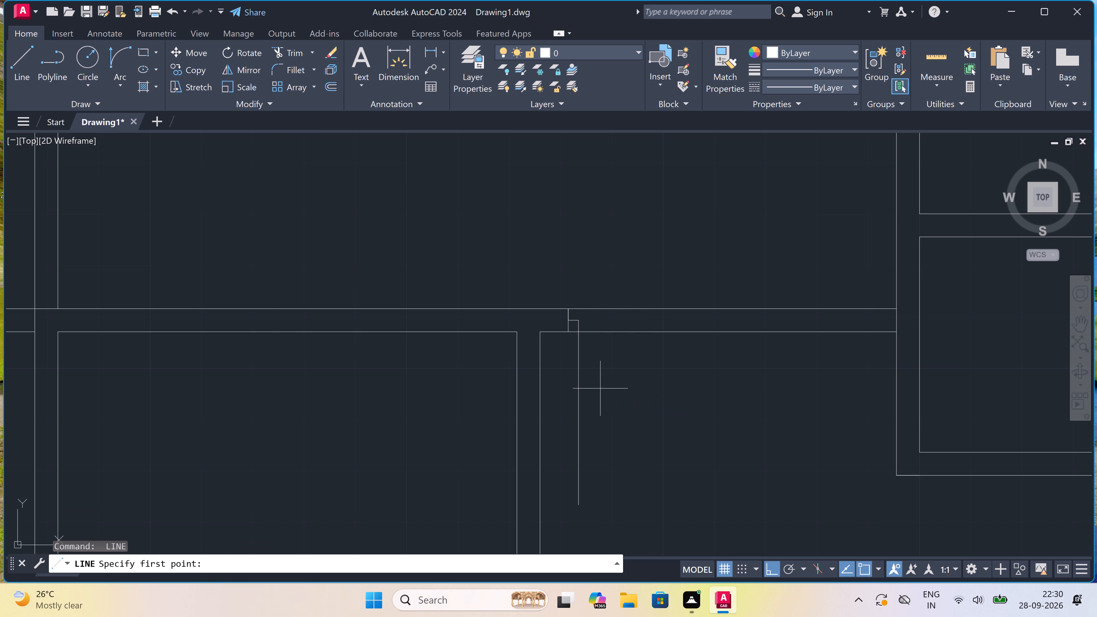
pyautogui.click(724, 305)
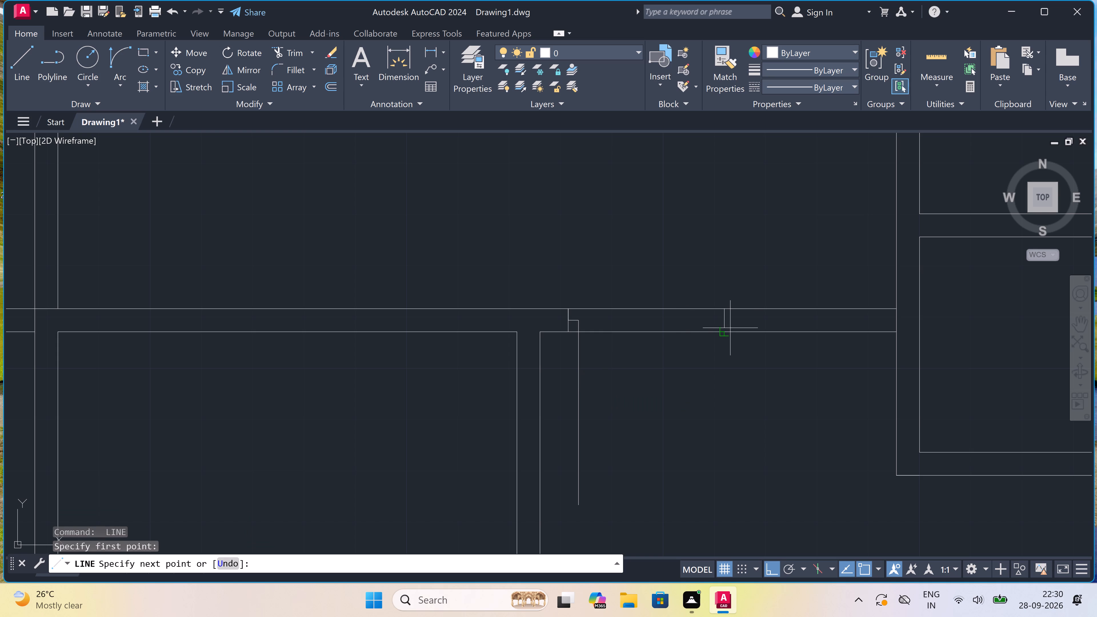
pyautogui.doubleClick(729, 329)
pyautogui.click(725, 319)
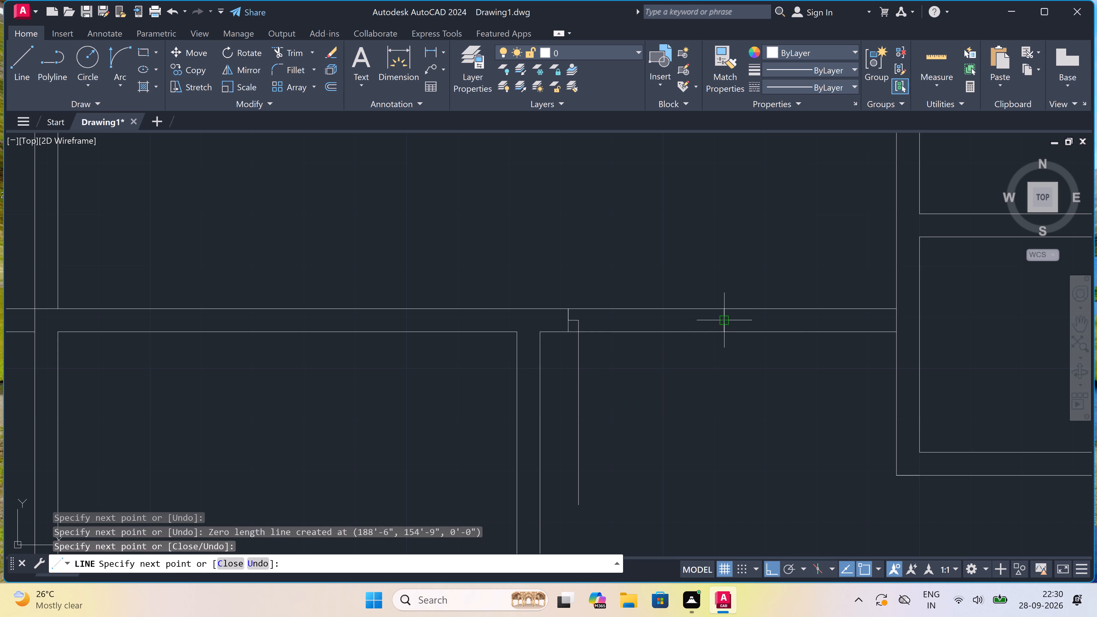
pyautogui.press('2')
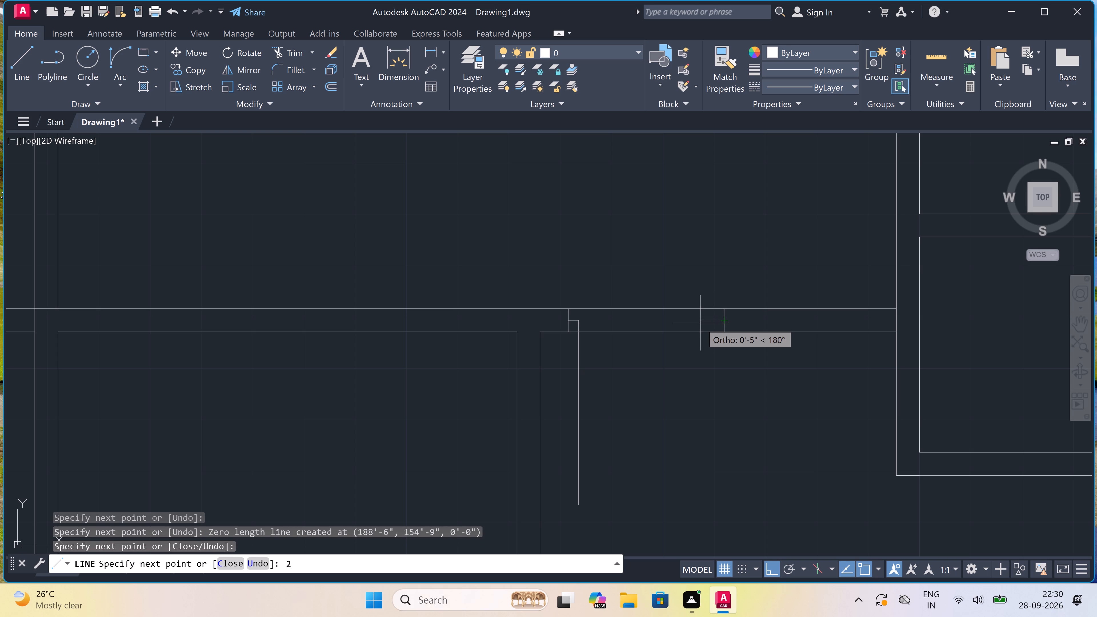
pyautogui.write('"')
pyautogui.press('space')
pyautogui.press('Escape')
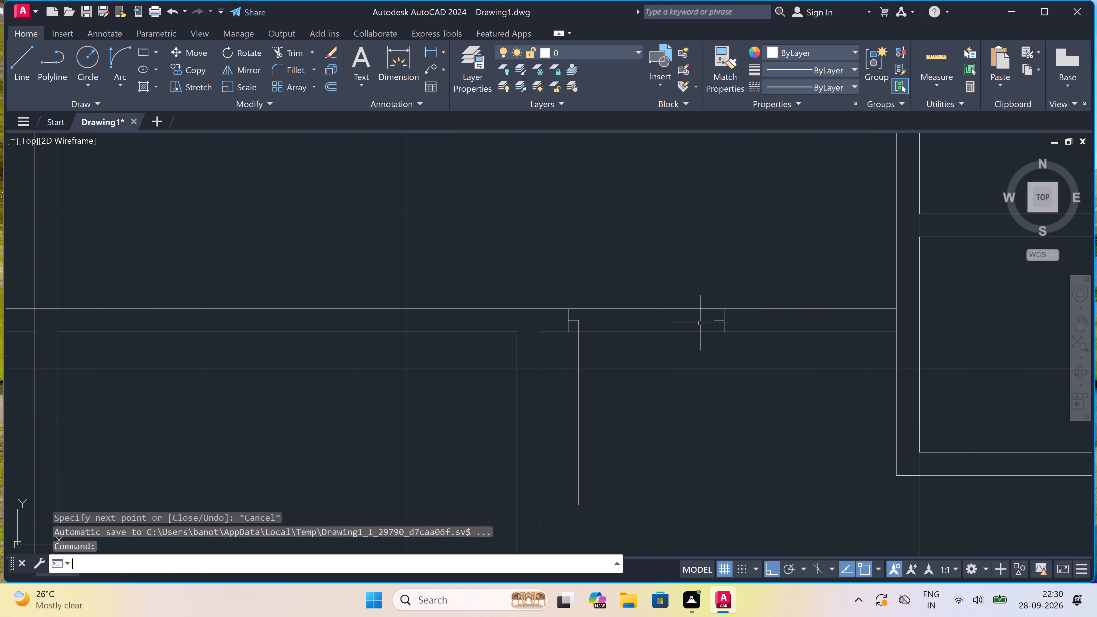
# Draw the lower-right room's door swing arc from the leaf's lower end to the opposite jamb's stop, with its start tangent pointing horizontally right.
pyautogui.scroll(-1, 665, 300)
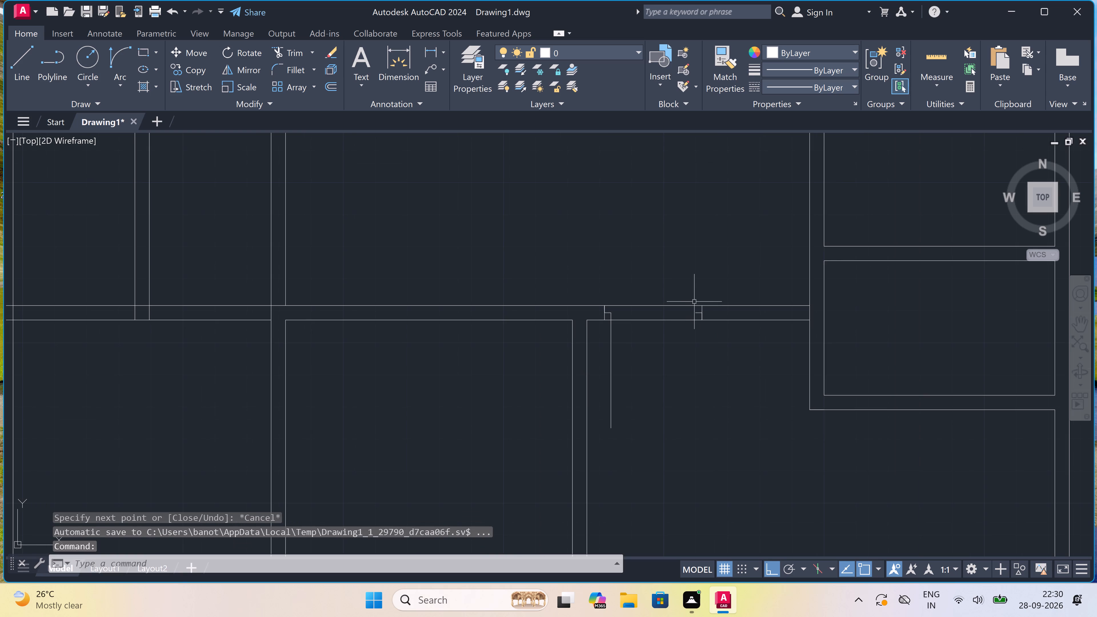
pyautogui.scroll(-1, 696, 303)
pyautogui.scroll(2, 696, 302)
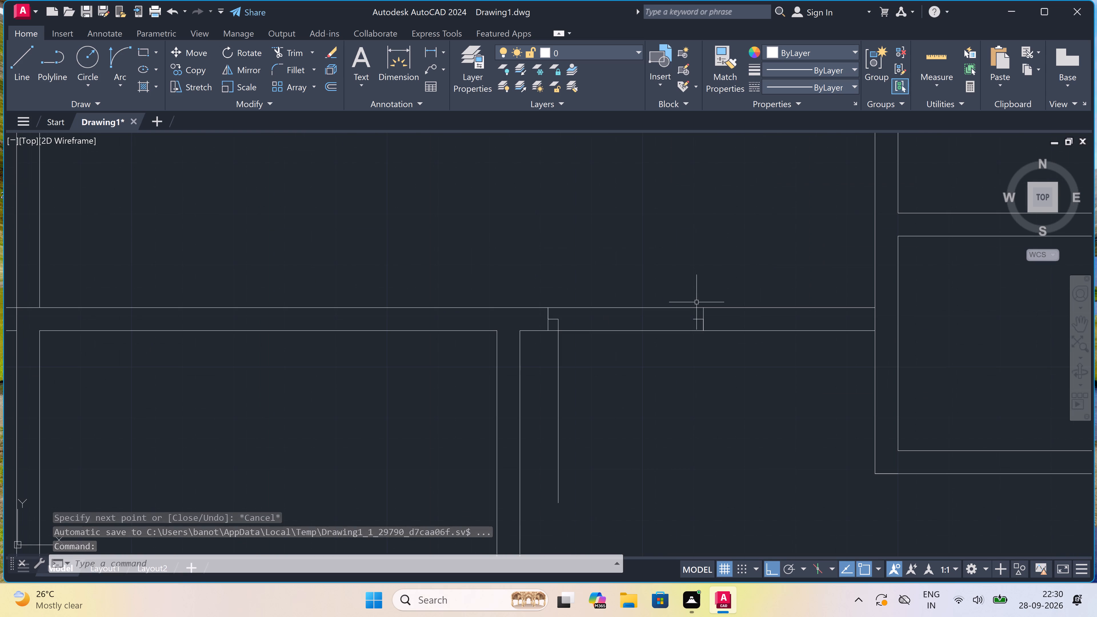
pyautogui.click(117, 52)
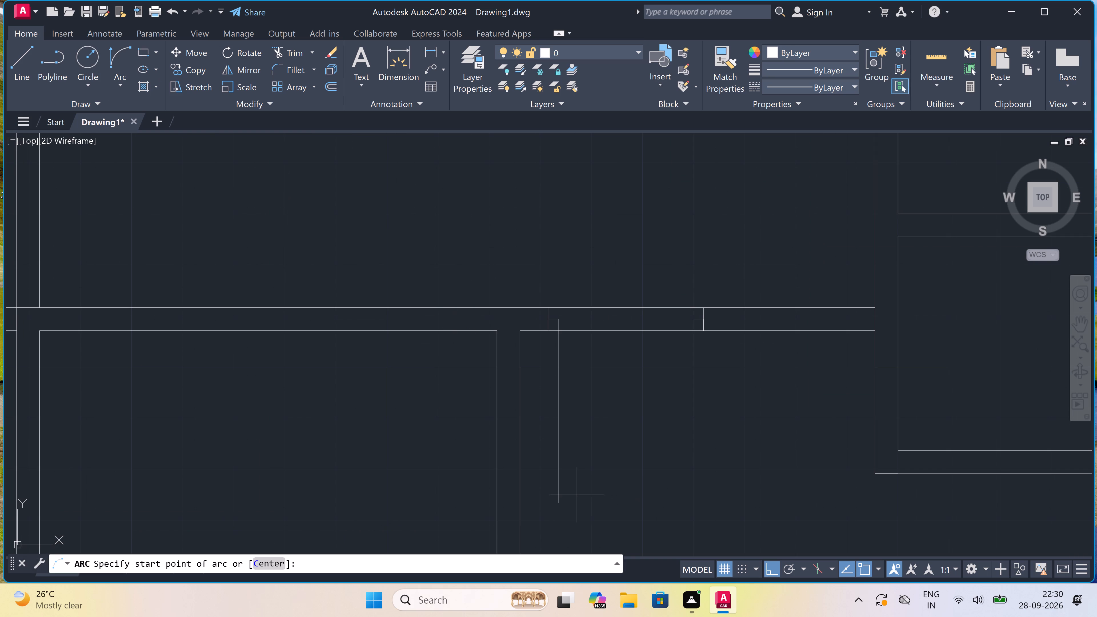
pyautogui.click(562, 504)
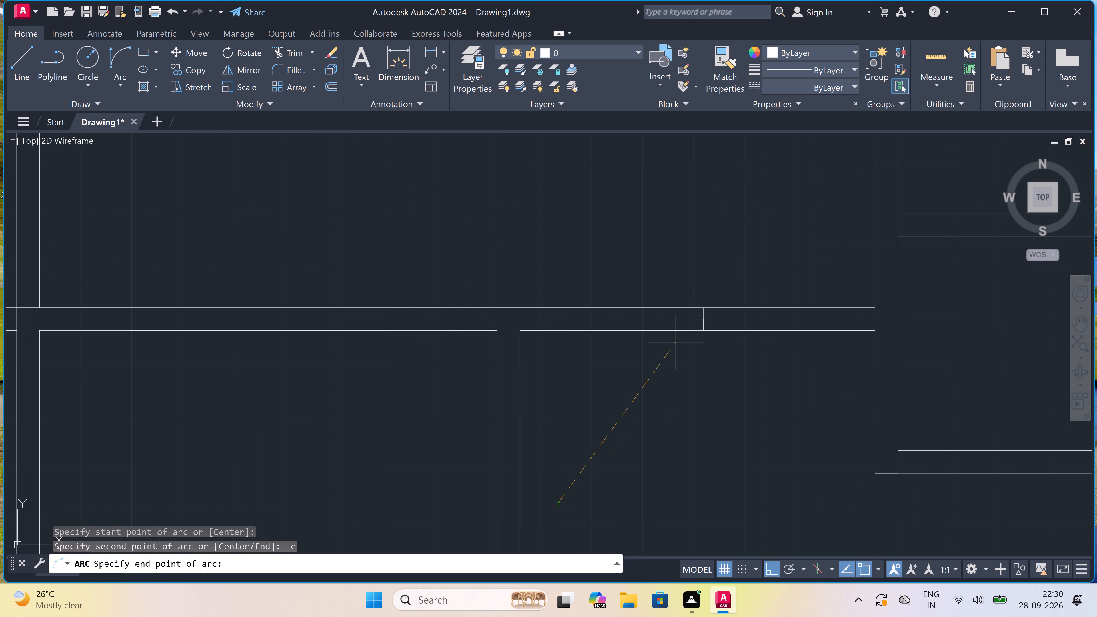
pyautogui.click(693, 321)
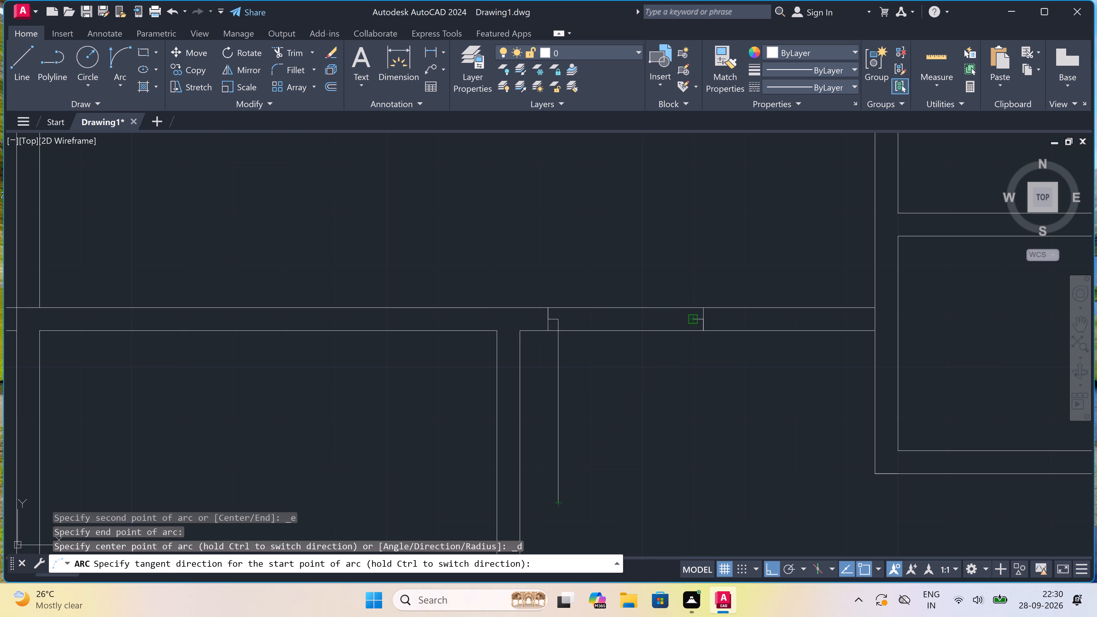
pyautogui.click(720, 378)
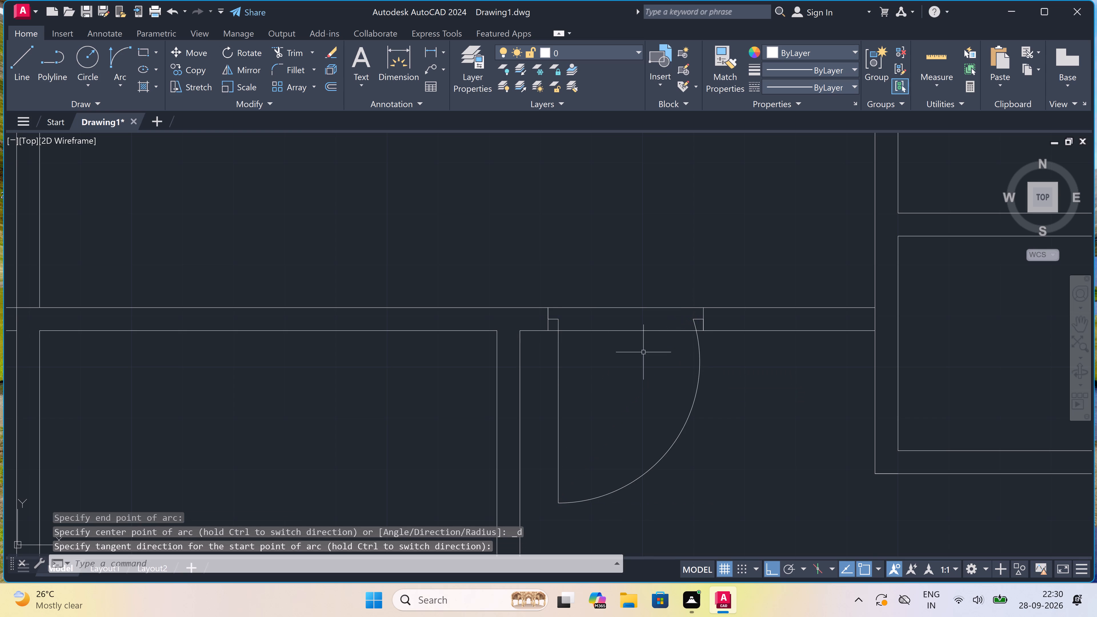
# Draw the right door jamb across the adjacent left room's top wall near its right end, with a 2" stop leftward from mid-jamb and a 3' leaf downward.
pyautogui.write('l')
pyautogui.press('space')
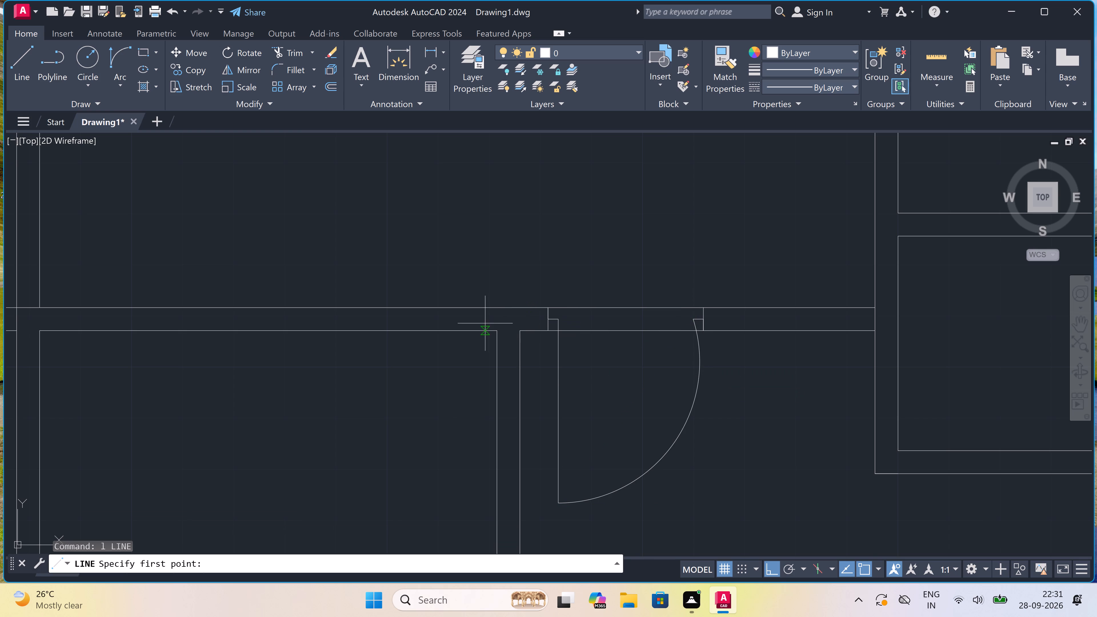
pyautogui.click(469, 331)
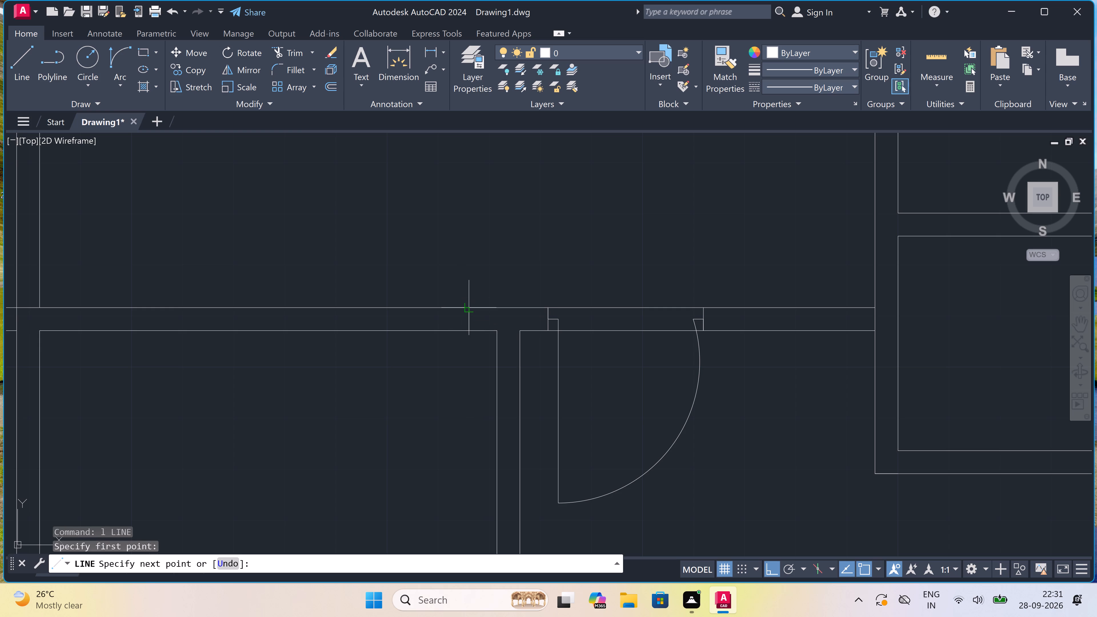
pyautogui.click(466, 311)
pyautogui.scroll(3, 466, 311)
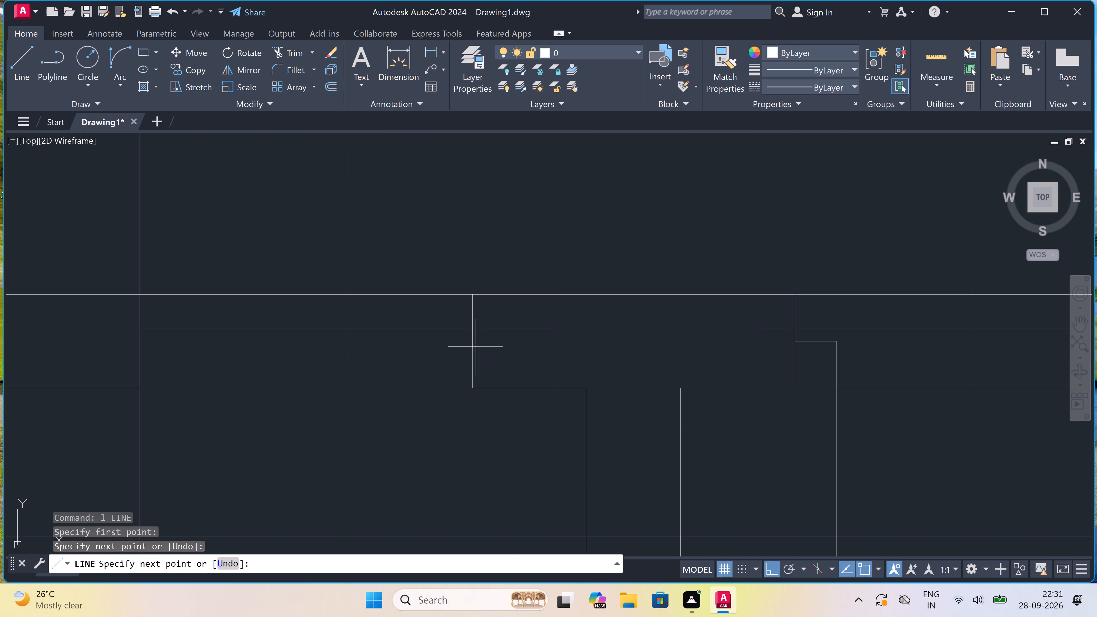
pyautogui.moveTo(473, 343); pyautogui.dragTo(468, 346)
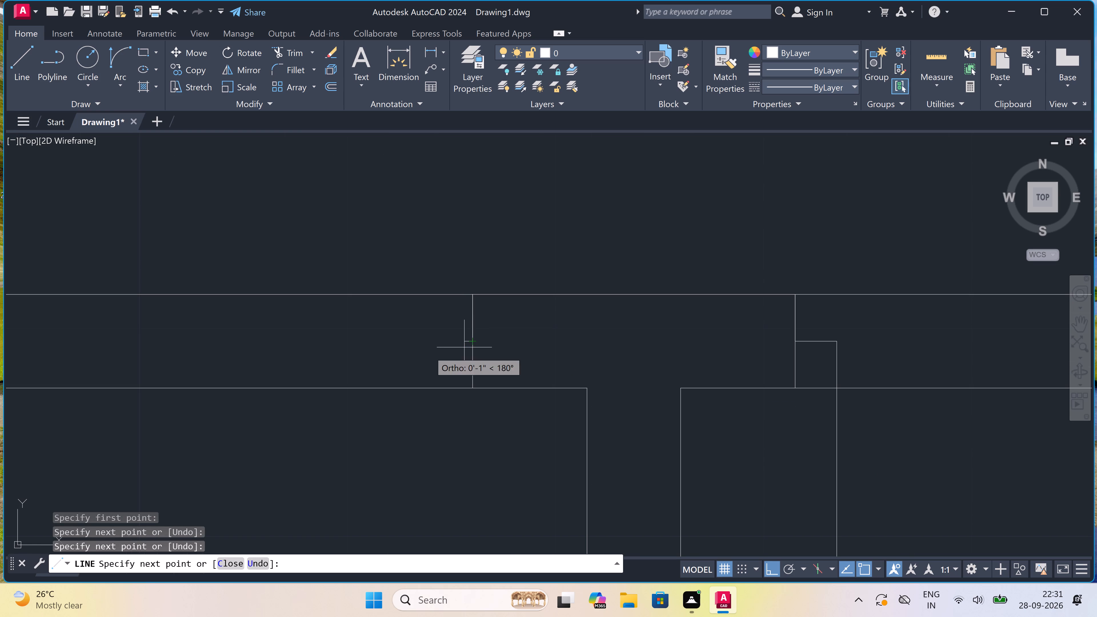
pyautogui.press('2')
pyautogui.write('"')
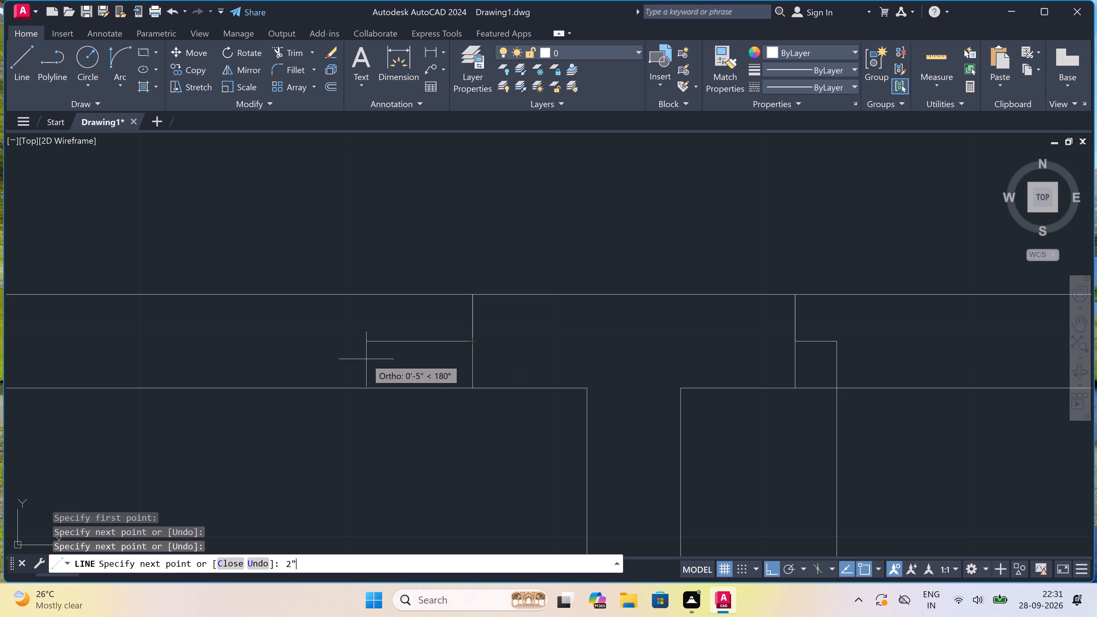
pyautogui.press('space')
pyautogui.scroll(-3, 373, 345)
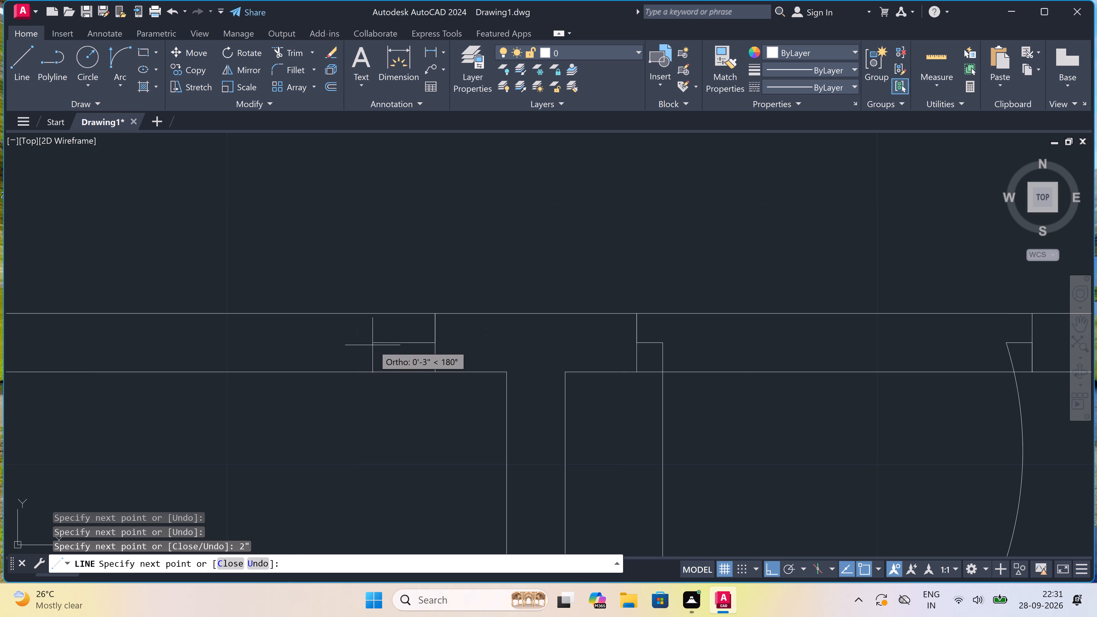
pyautogui.write("3'")
pyautogui.press('space')
pyautogui.press('Escape')
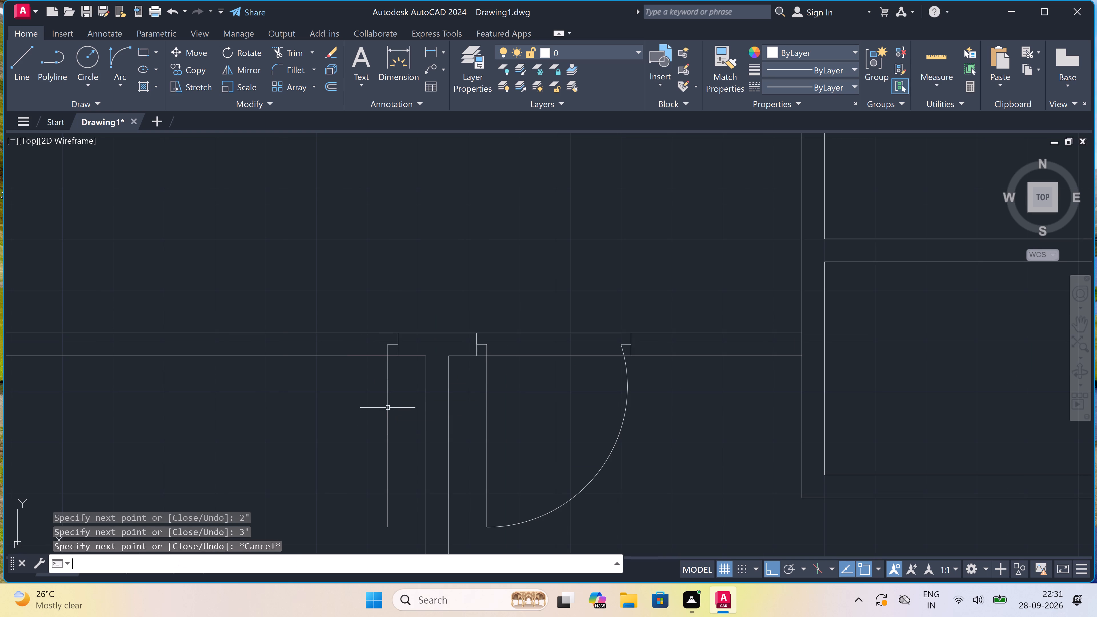
# Draw the opposite jamb line across the same wall, left of the new leaf, with a 2" stop rightward from its midpoint.
pyautogui.press('space')
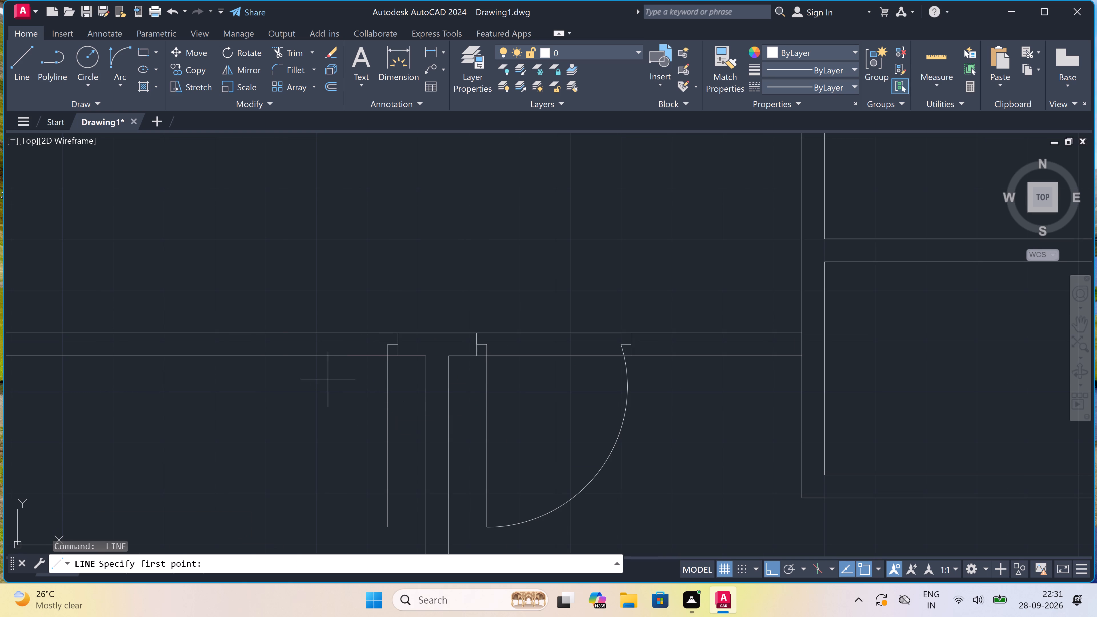
pyautogui.click(222, 339)
pyautogui.click(223, 354)
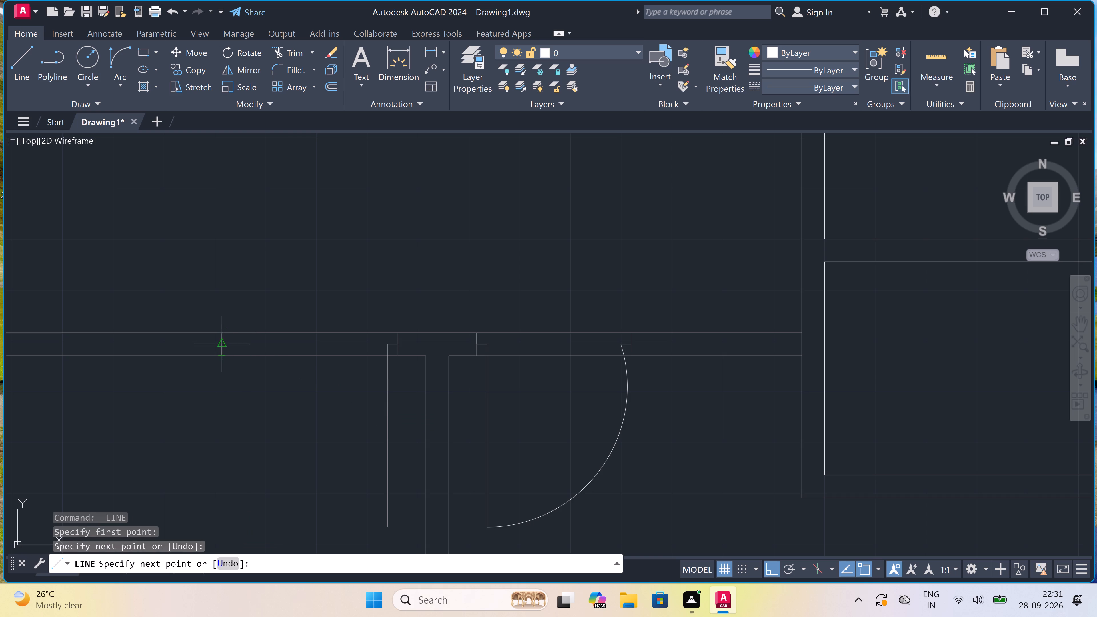
pyautogui.doubleClick(221, 346)
pyautogui.press('2')
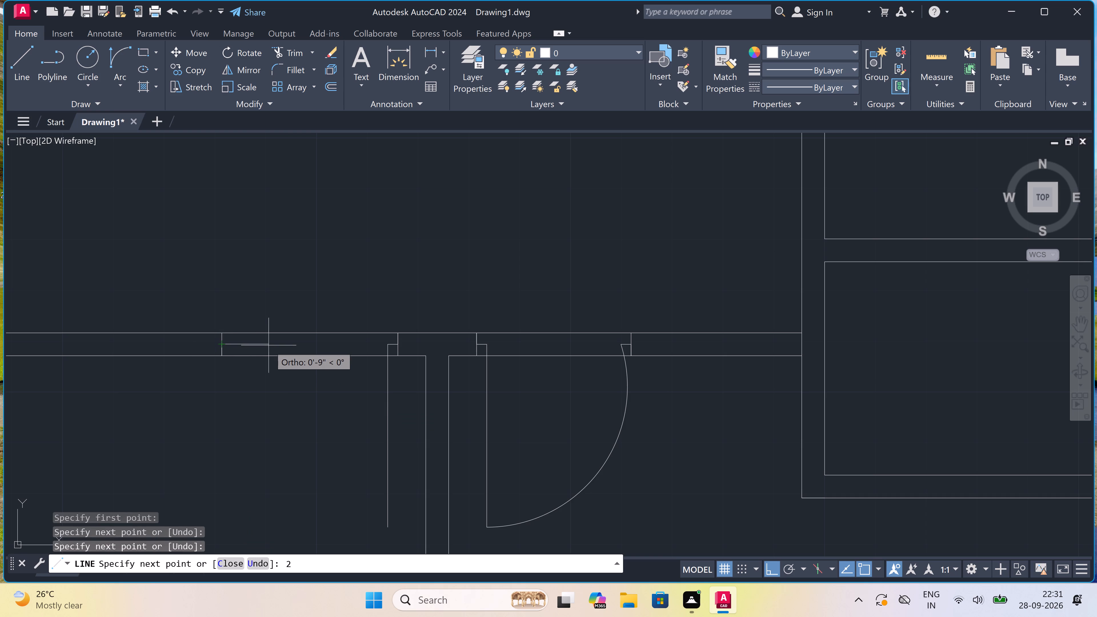
pyautogui.write('"')
pyautogui.press('space')
pyautogui.press('Escape')
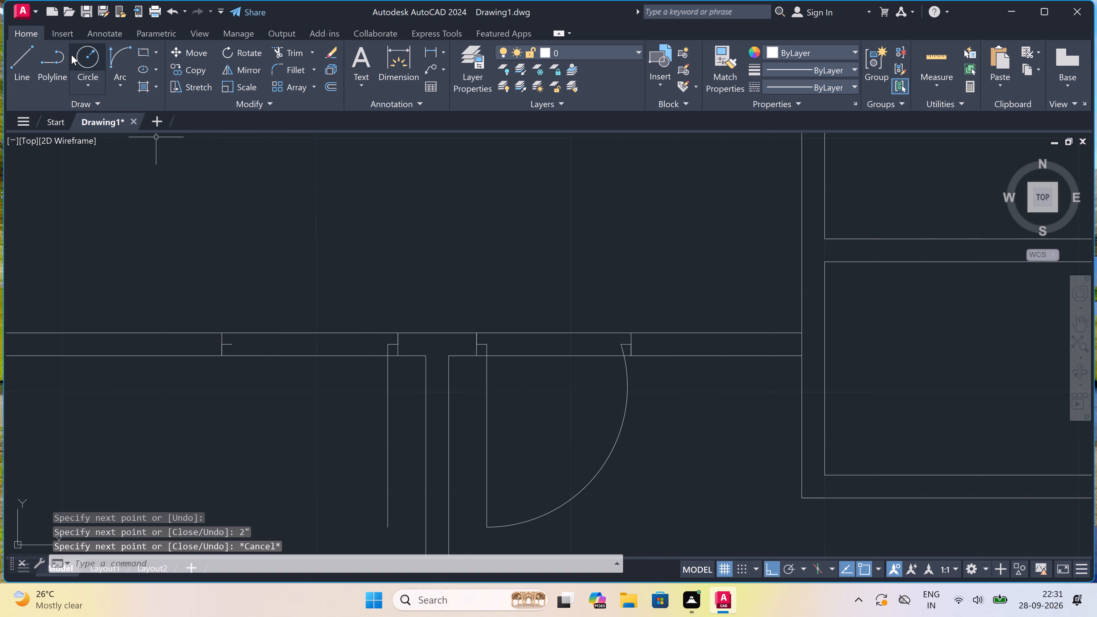
# Draw the door swing arc from the left jamb's stop to the leaf's lower end, with its start tangent pointing vertically down.
pyautogui.click(115, 56)
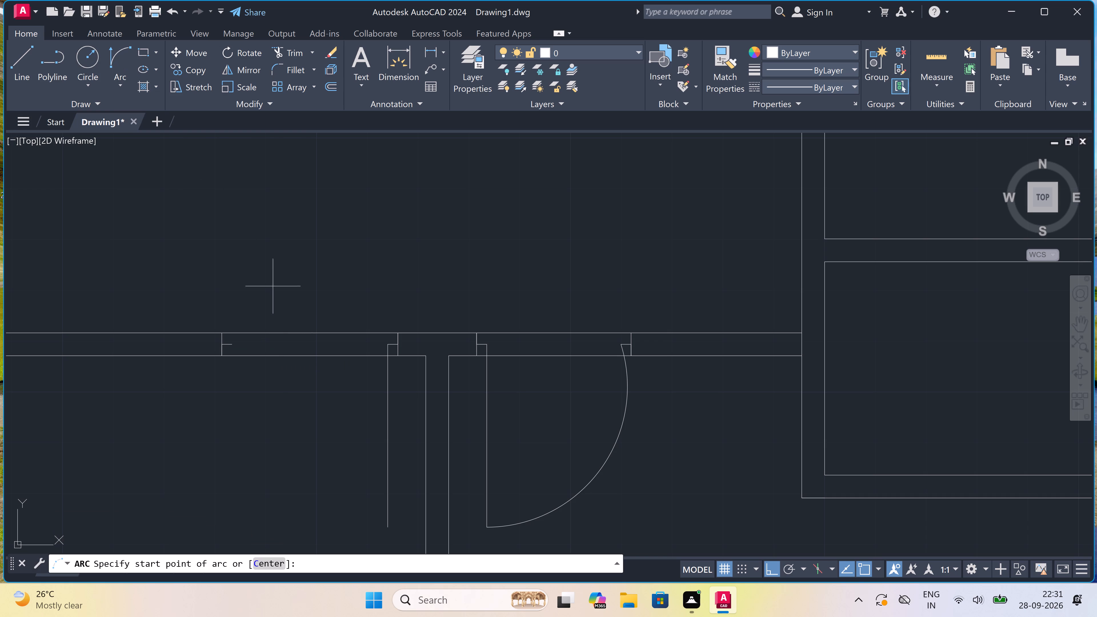
pyautogui.doubleClick(238, 345)
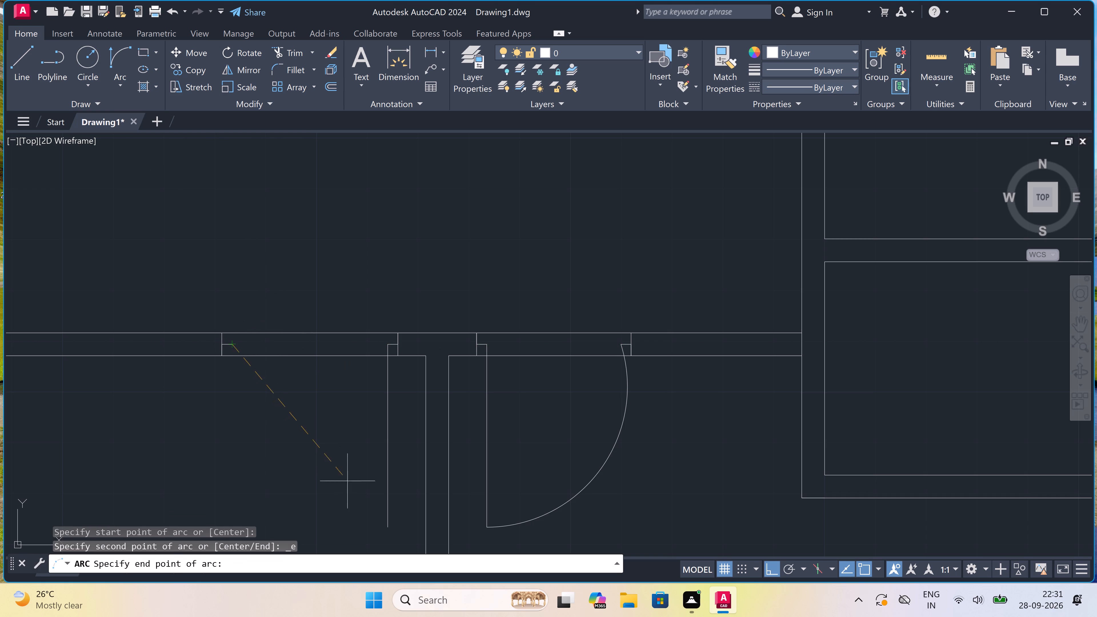
pyautogui.click(390, 529)
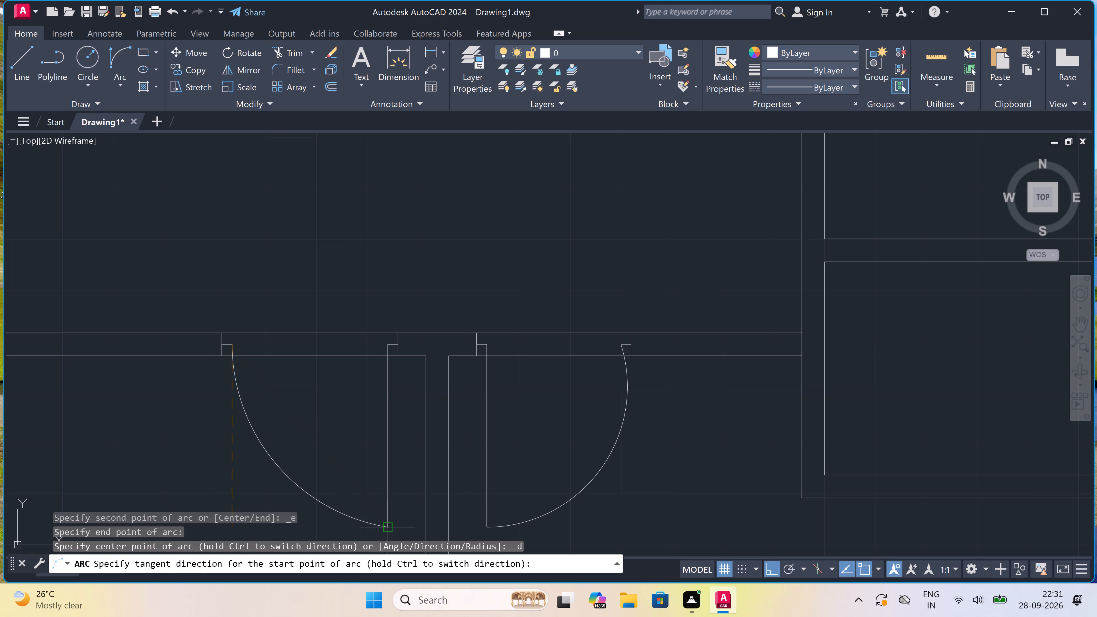
pyautogui.click(374, 534)
# Trim the wall lines across the two door openings on either side of the lower-right room's partition.
pyautogui.scroll(-3, 382, 374)
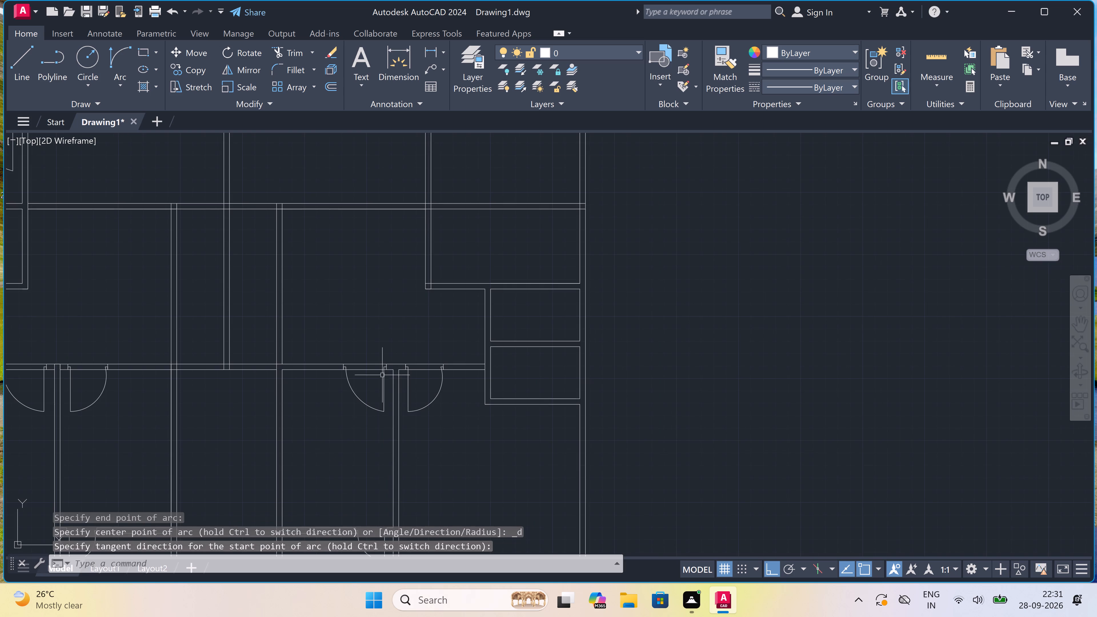
pyautogui.write('tr')
pyautogui.press('space')
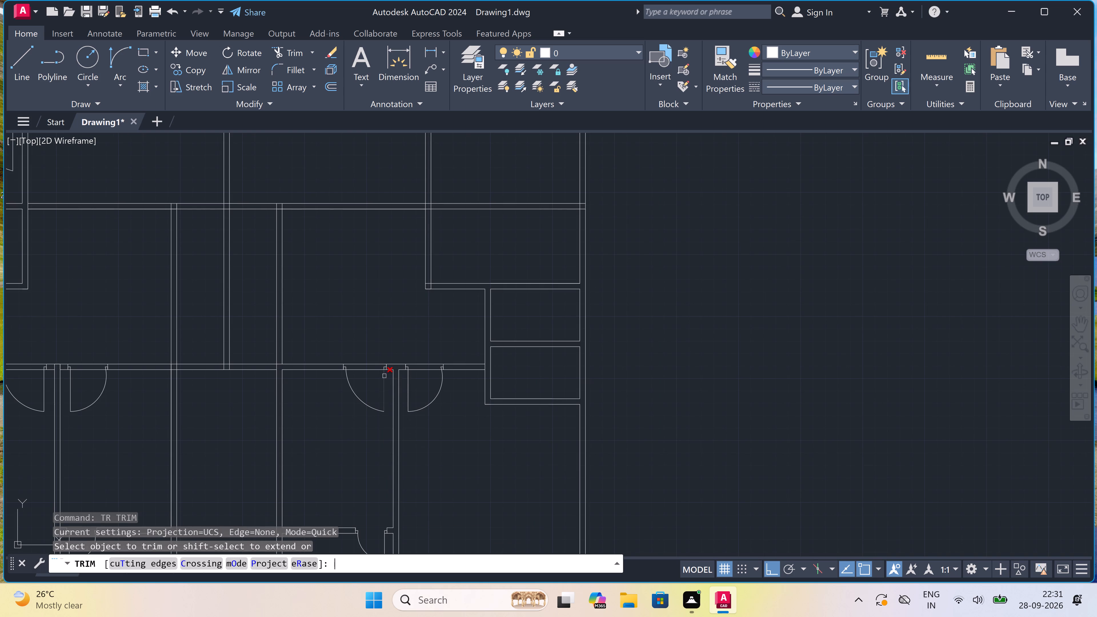
pyautogui.click(368, 380)
pyautogui.doubleClick(366, 352)
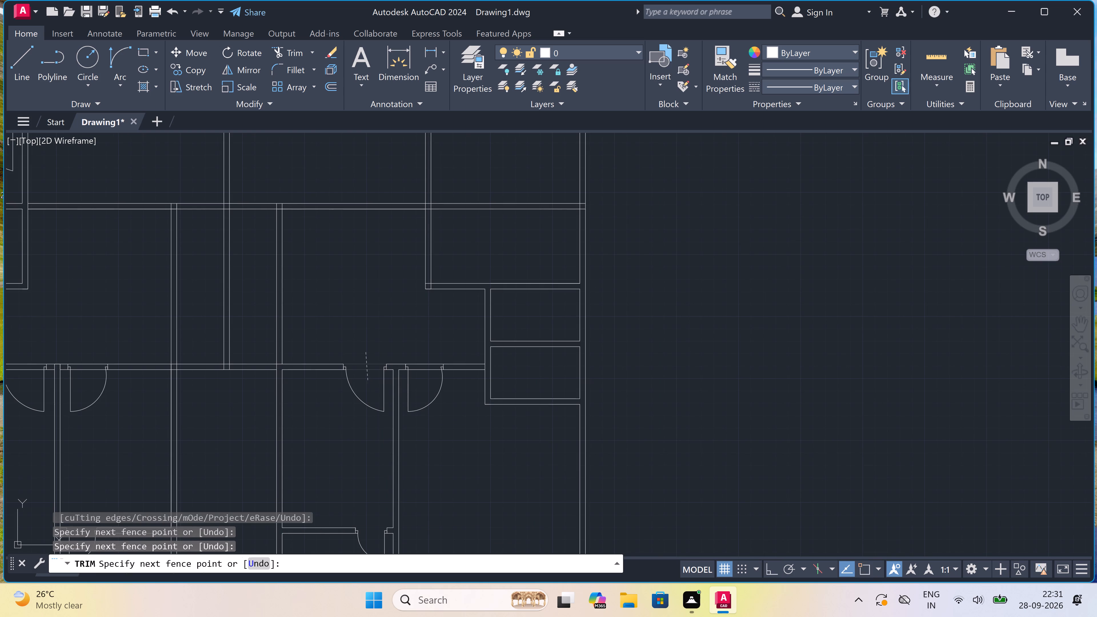
pyautogui.click(430, 376)
pyautogui.doubleClick(429, 342)
# Trim the vertical wall segments closing both outer ends of the long horizontal wall, where it meets the small side rooms.
pyautogui.scroll(2, 491, 372)
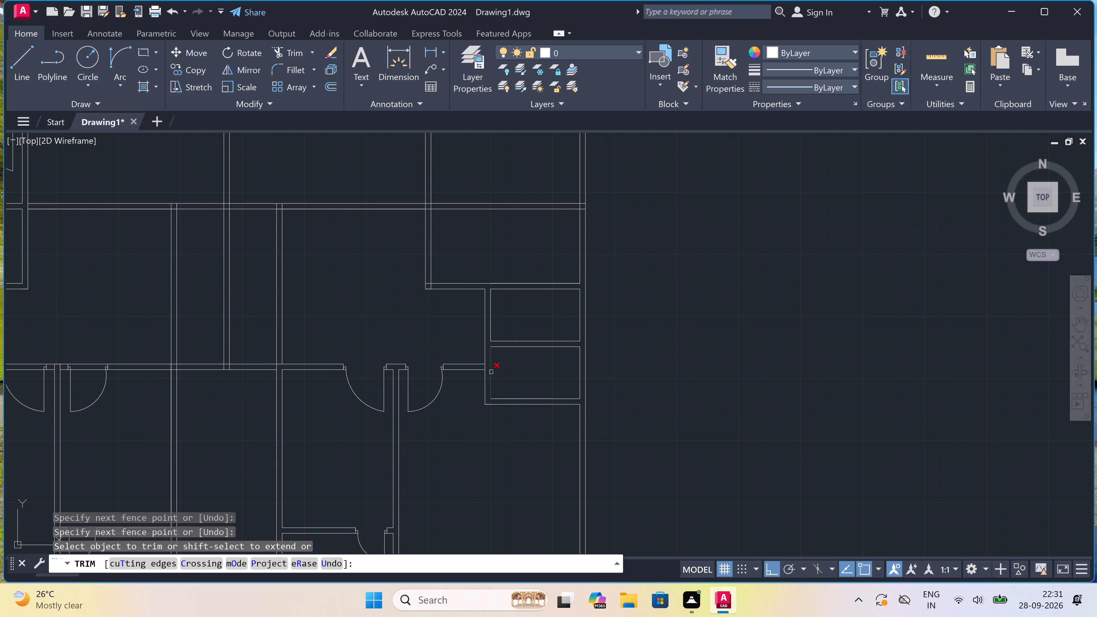
pyautogui.click(474, 358)
pyautogui.scroll(-2, 474, 358)
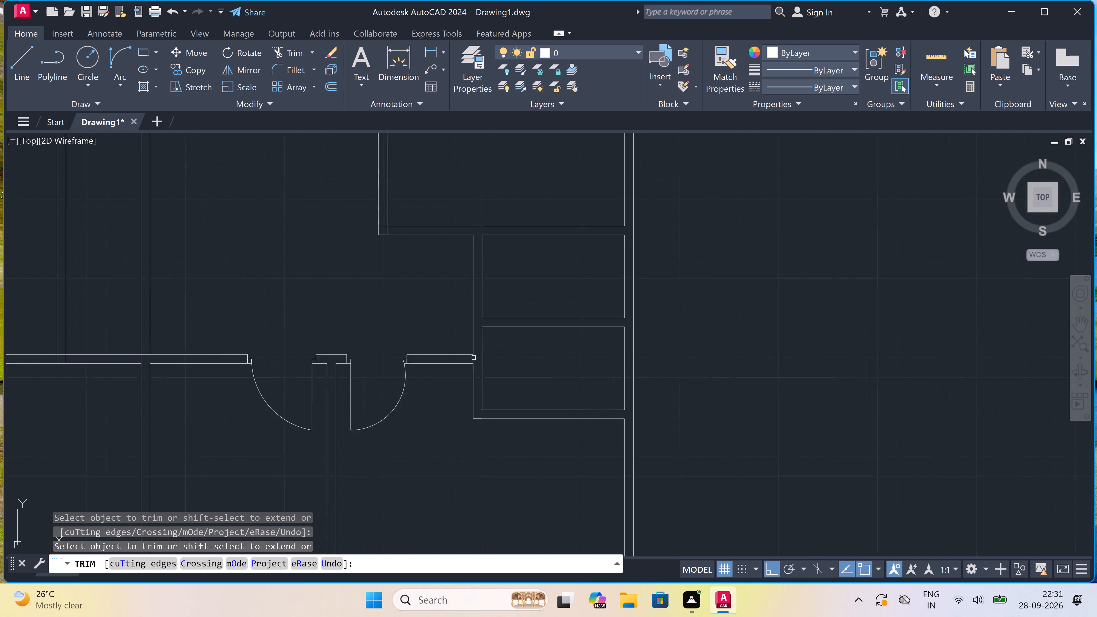
pyautogui.scroll(-1, 305, 362)
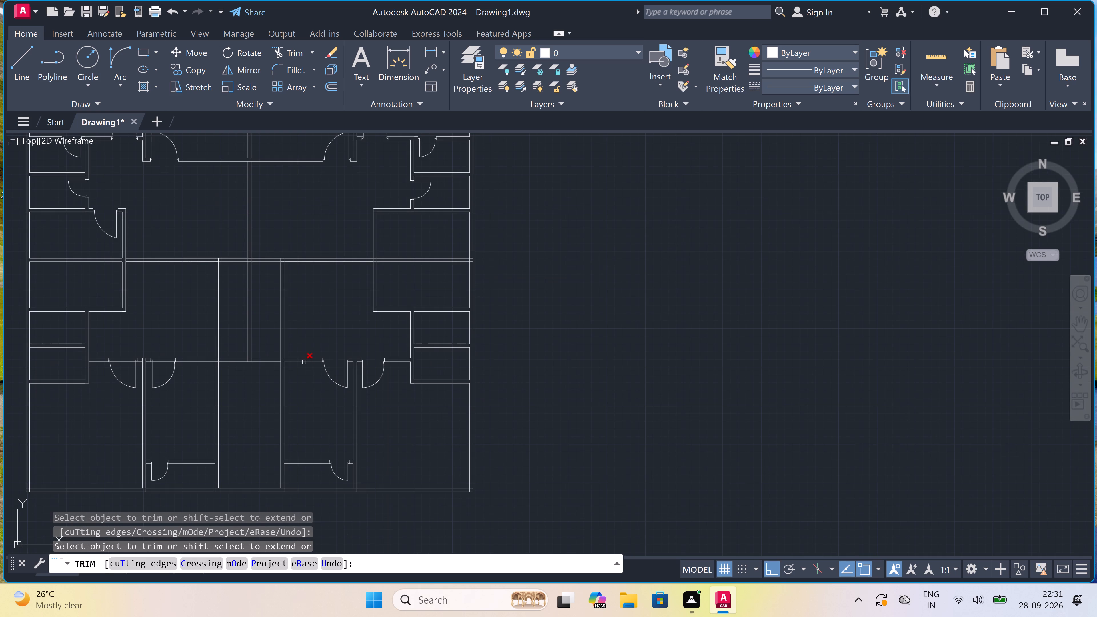
pyautogui.scroll(-2, 185, 350)
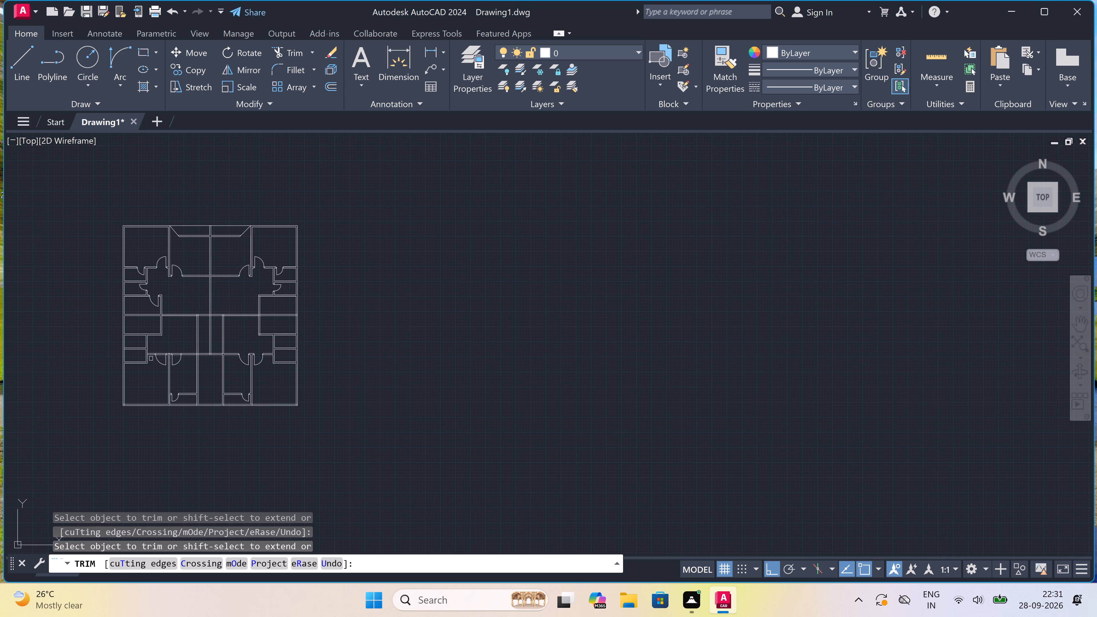
pyautogui.scroll(6, 146, 354)
pyautogui.click(148, 353)
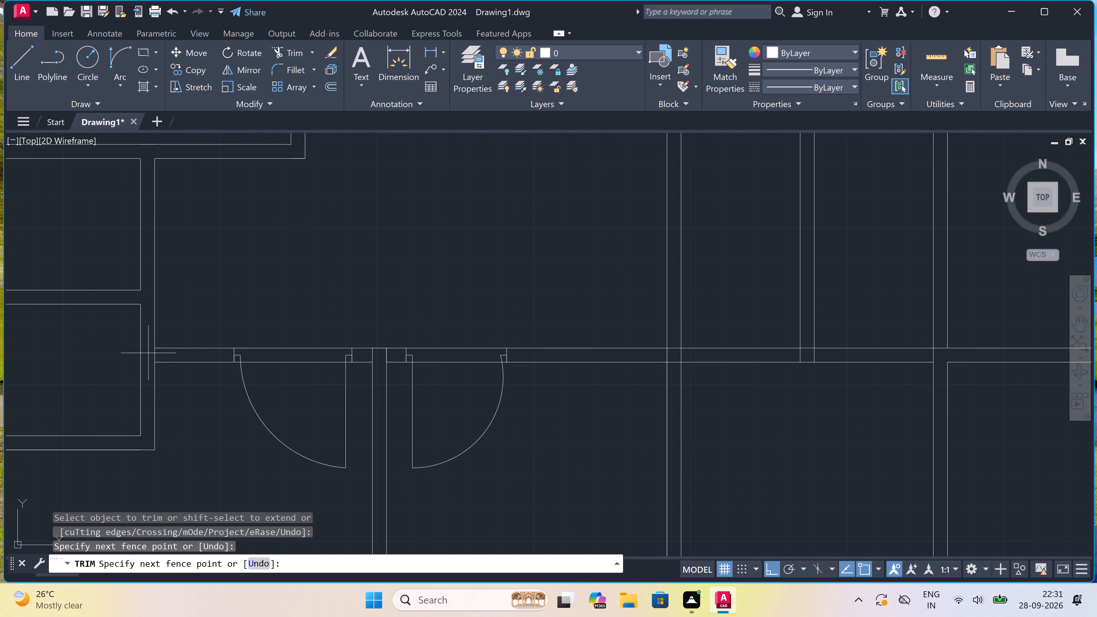
pyautogui.doubleClick(185, 352)
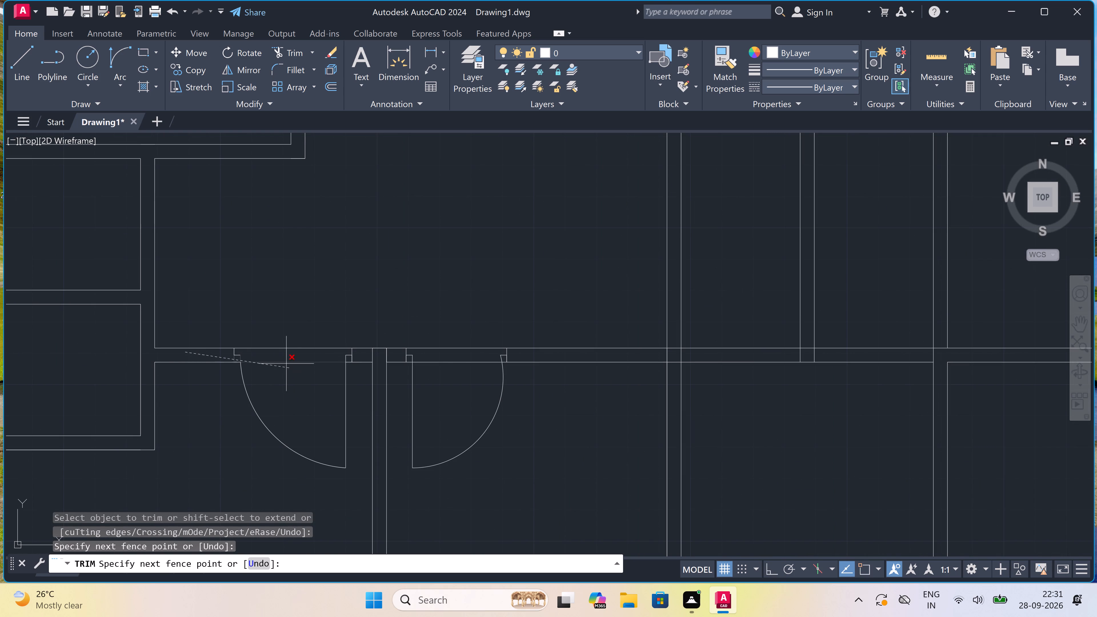
pyautogui.click(187, 356)
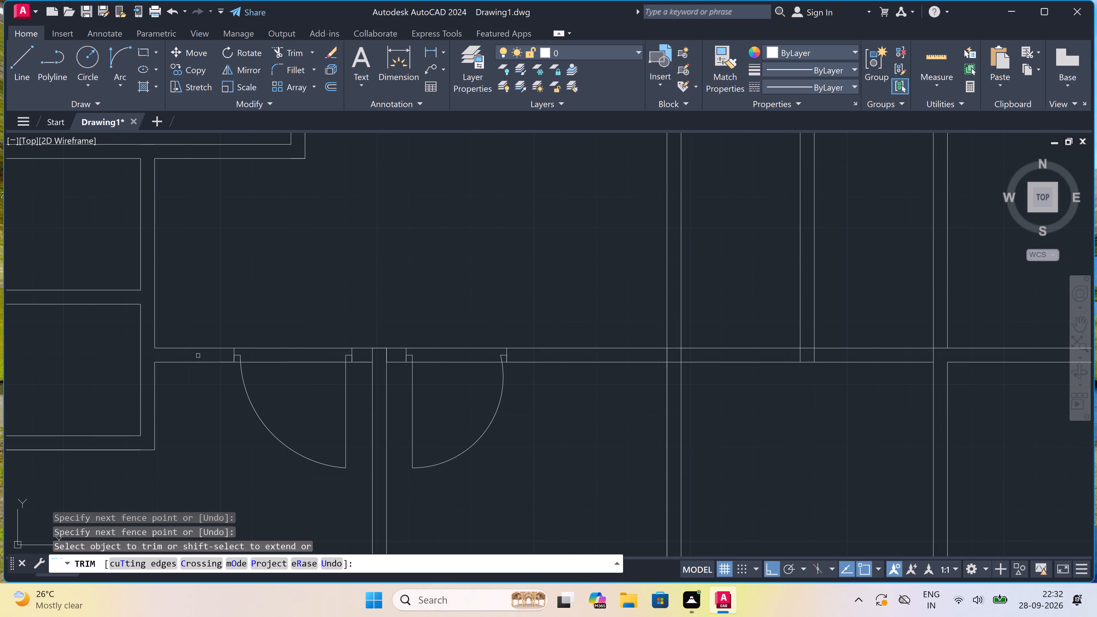
# Trim both wall lines across the lower-left room's door opening.
pyautogui.click(301, 375)
pyautogui.click(300, 371)
pyautogui.click(304, 293)
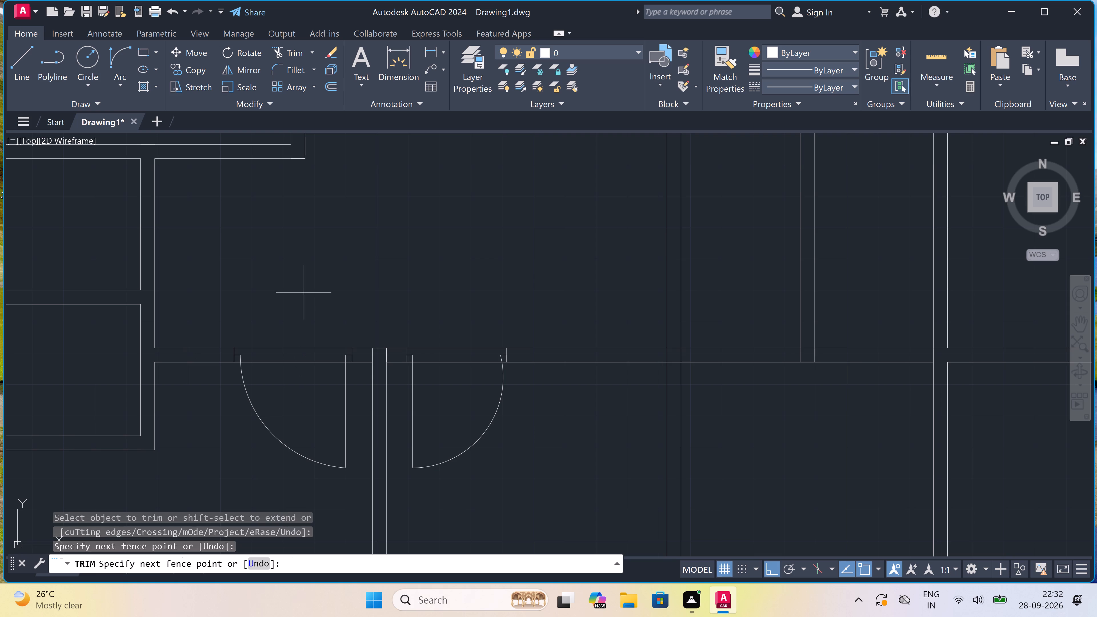
pyautogui.click(312, 372)
pyautogui.scroll(-2, 355, 332)
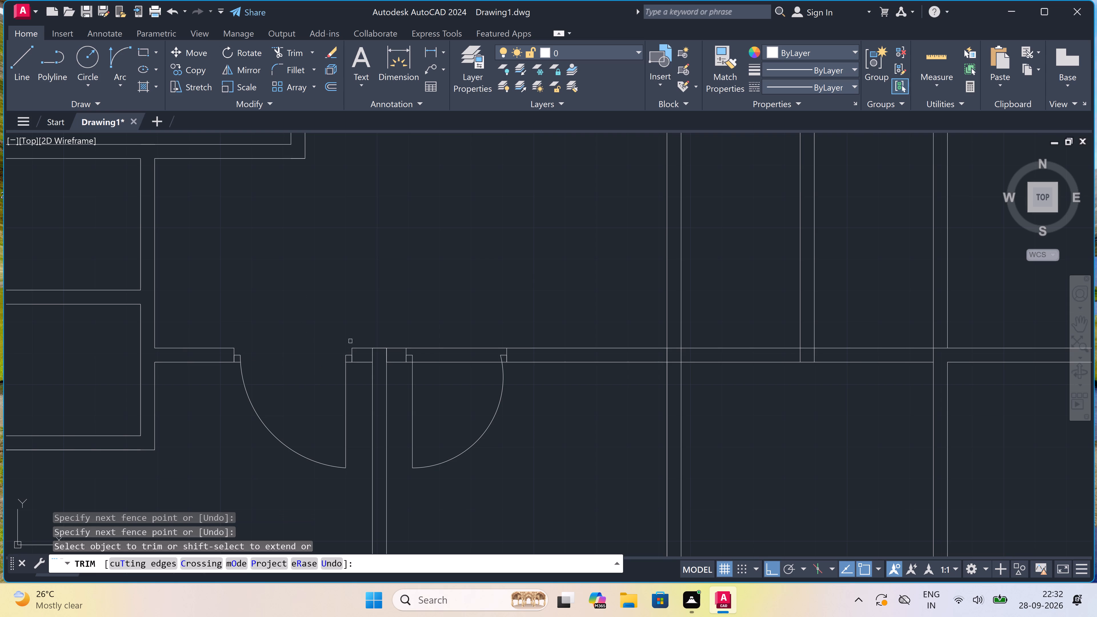
# Trim the partition's vertical lines inside the horizontal wall between the two left-side doors.
pyautogui.scroll(4, 357, 339)
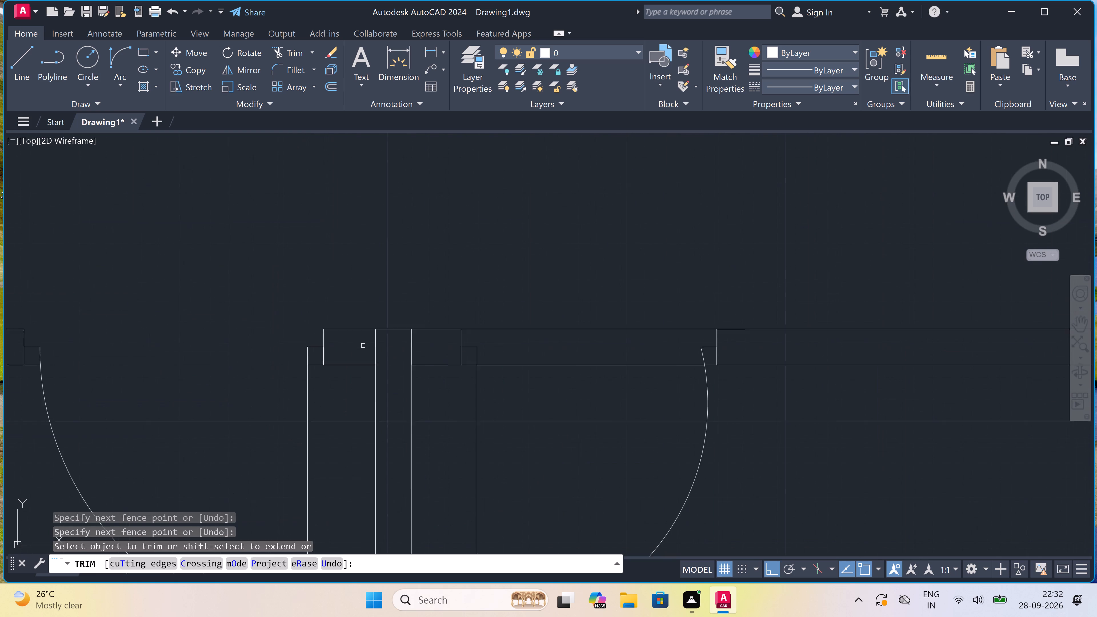
pyautogui.scroll(1, 363, 346)
pyautogui.click(362, 343)
pyautogui.click(455, 343)
# Trim both wall lines across the door opening just right of the lower-left room's partition.
pyautogui.scroll(-4, 344, 318)
pyautogui.click(403, 334)
pyautogui.click(403, 332)
pyautogui.doubleClick(401, 299)
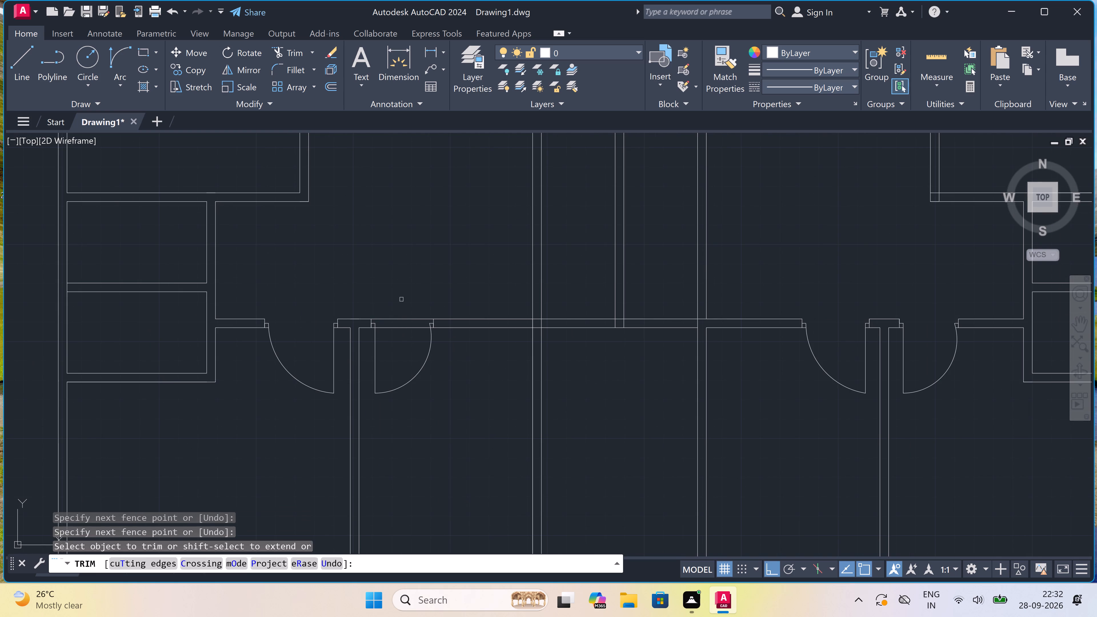
pyautogui.click(407, 352)
pyautogui.scroll(-2, 219, 309)
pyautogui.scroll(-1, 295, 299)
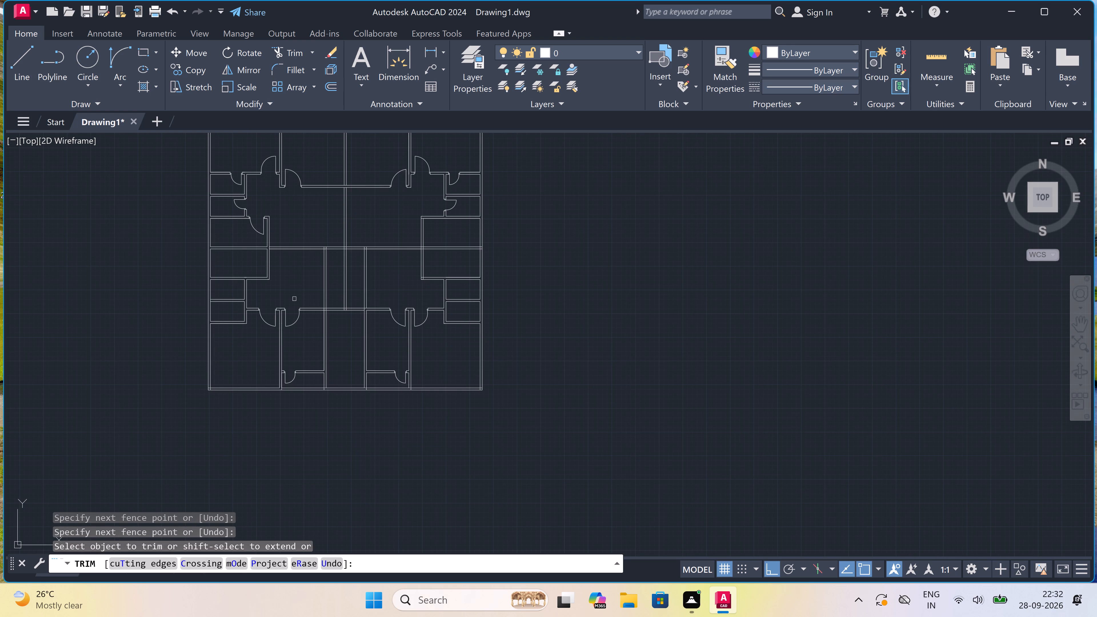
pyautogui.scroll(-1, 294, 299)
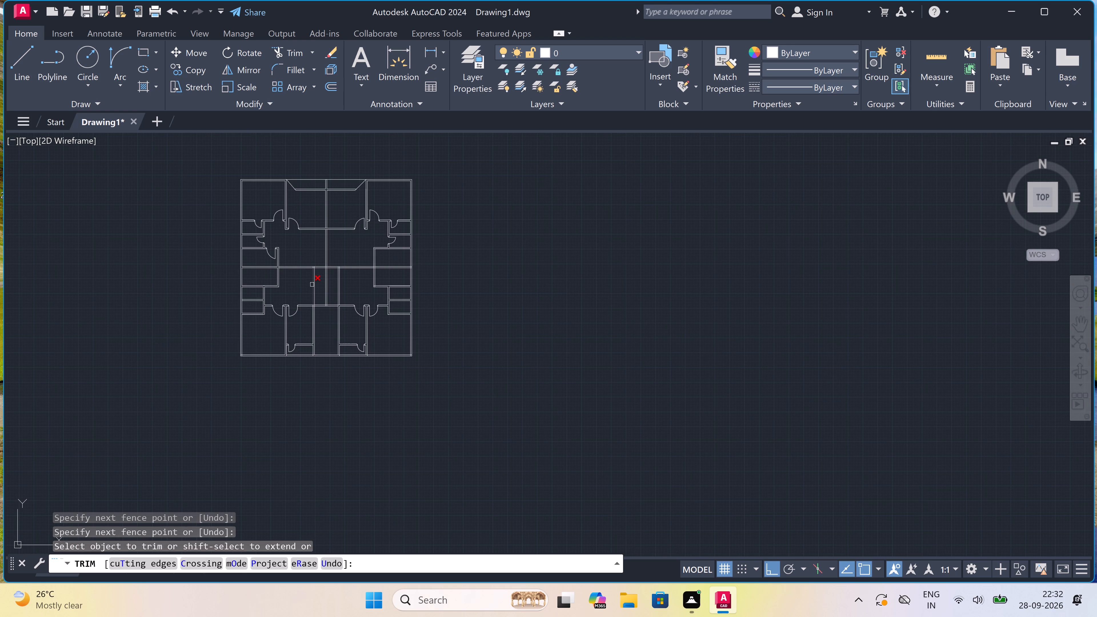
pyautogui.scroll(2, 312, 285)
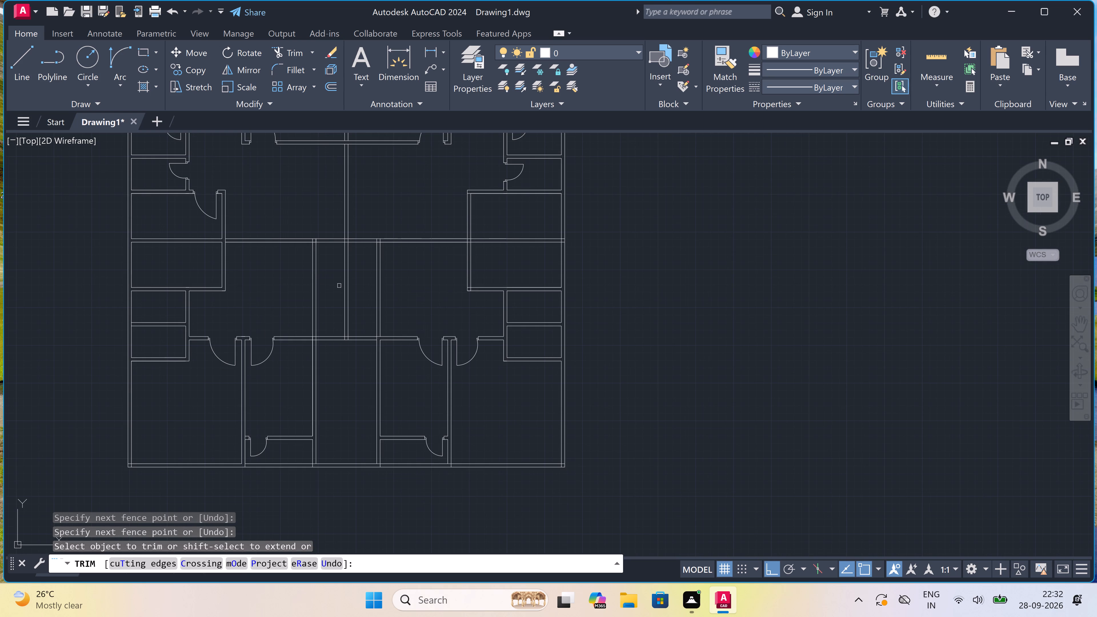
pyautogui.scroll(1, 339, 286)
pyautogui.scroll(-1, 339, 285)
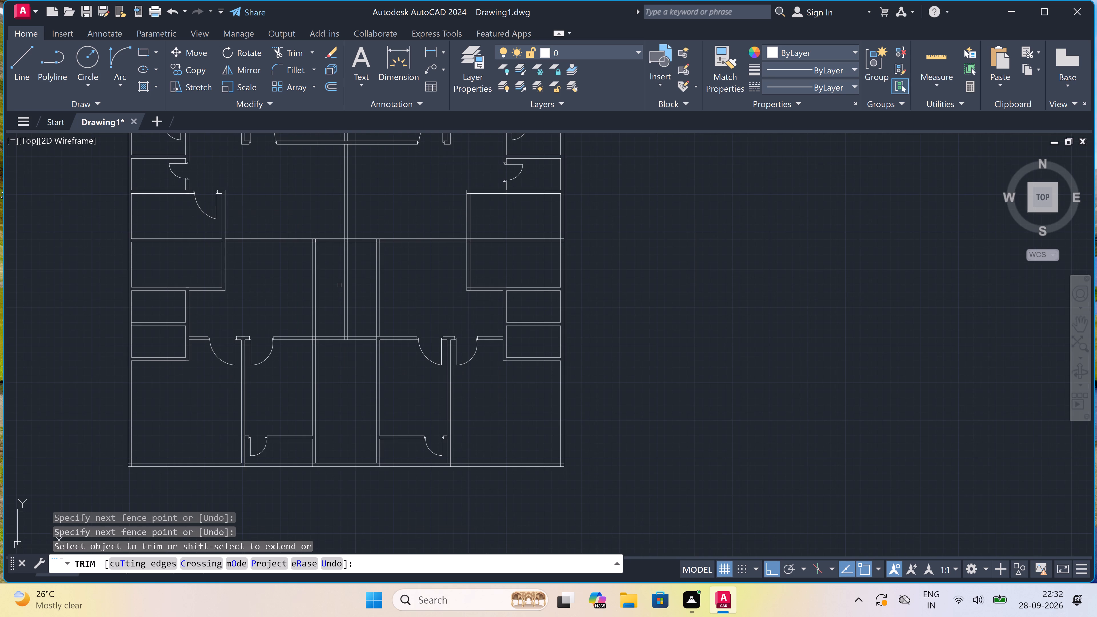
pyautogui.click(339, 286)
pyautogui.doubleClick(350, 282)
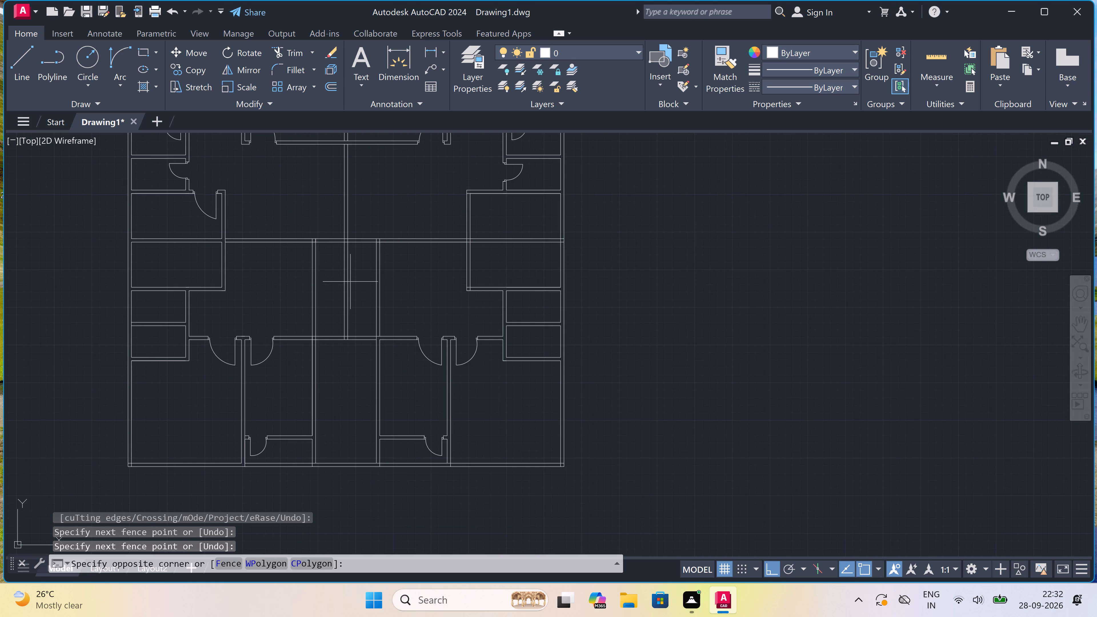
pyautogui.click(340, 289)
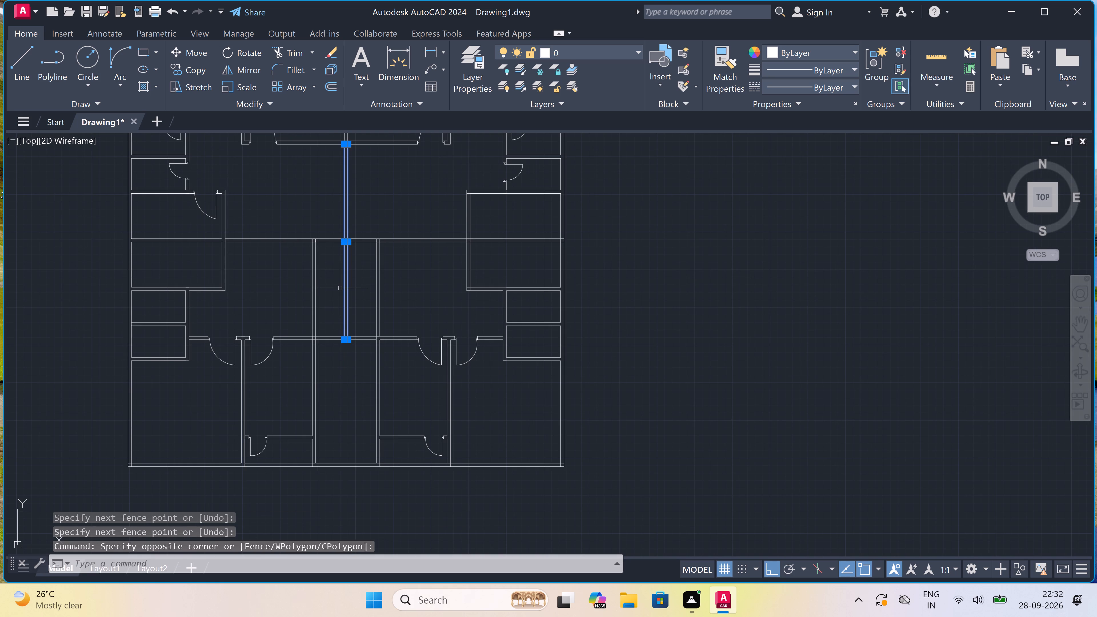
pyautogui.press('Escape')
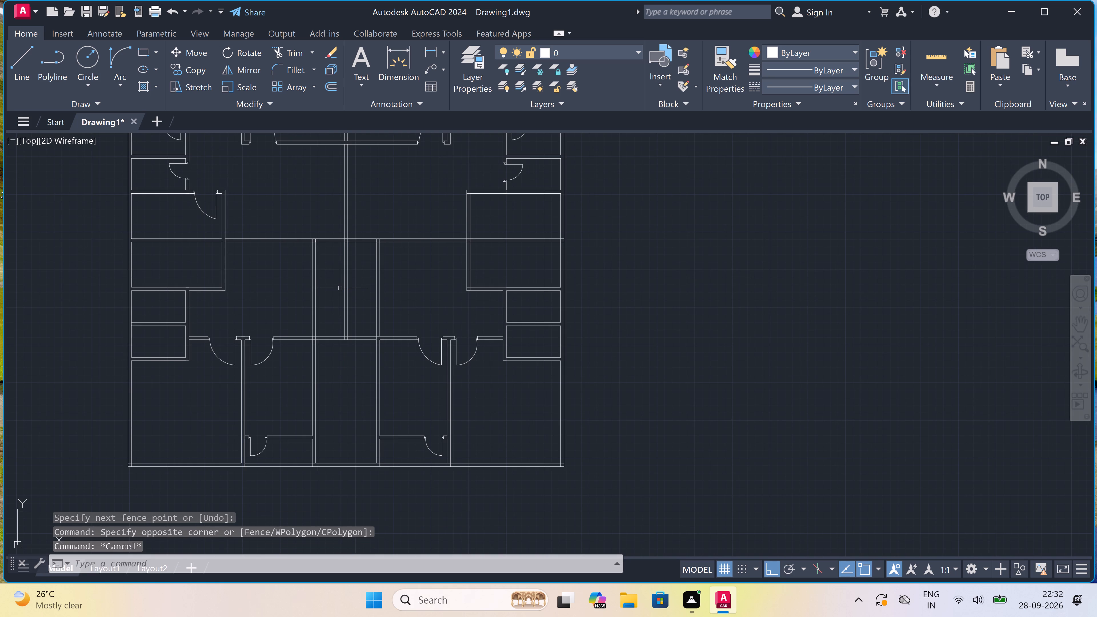
# Draw a jamb line across the central corridor's left wall just above the long horizontal wall, with a 2" stop and a 3' door leaf pointing left.
pyautogui.write('l')
pyautogui.press('space')
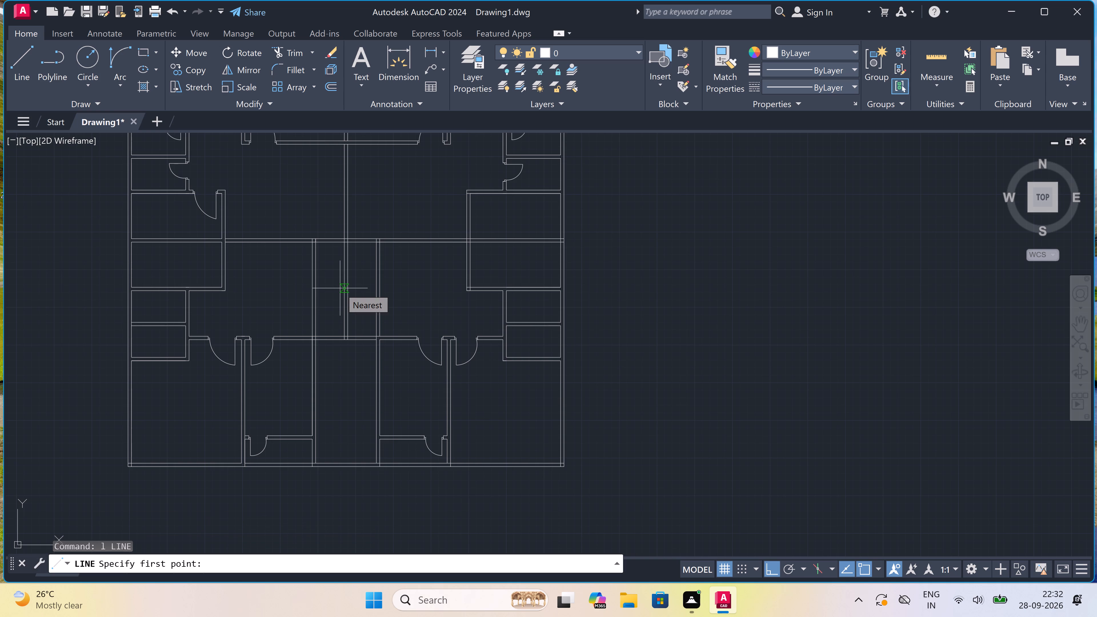
pyautogui.scroll(1, 308, 304)
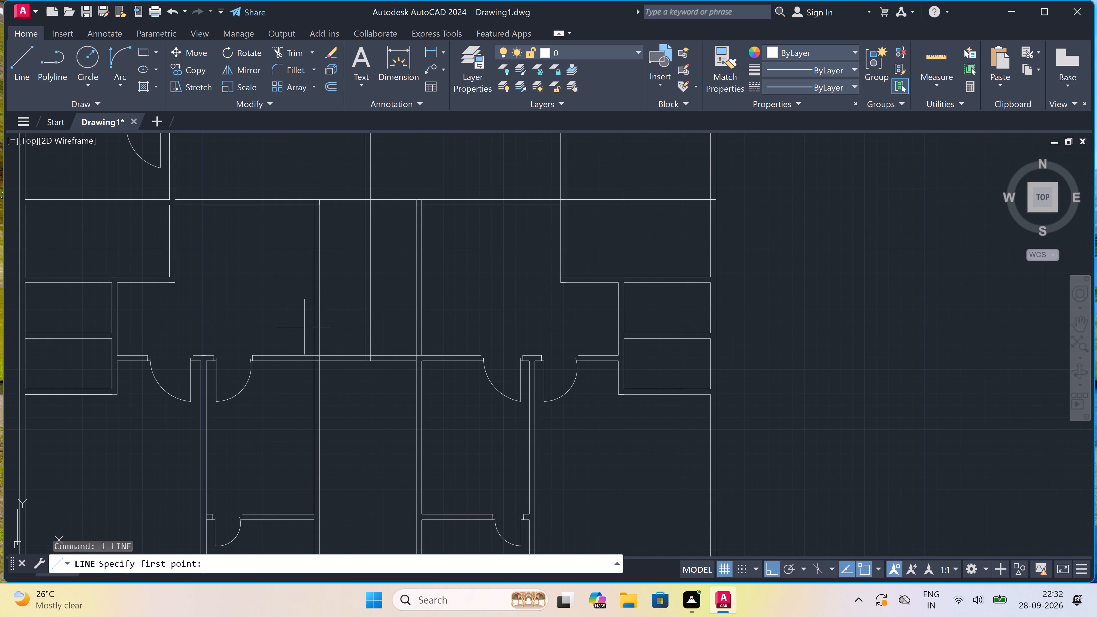
pyautogui.scroll(2, 309, 357)
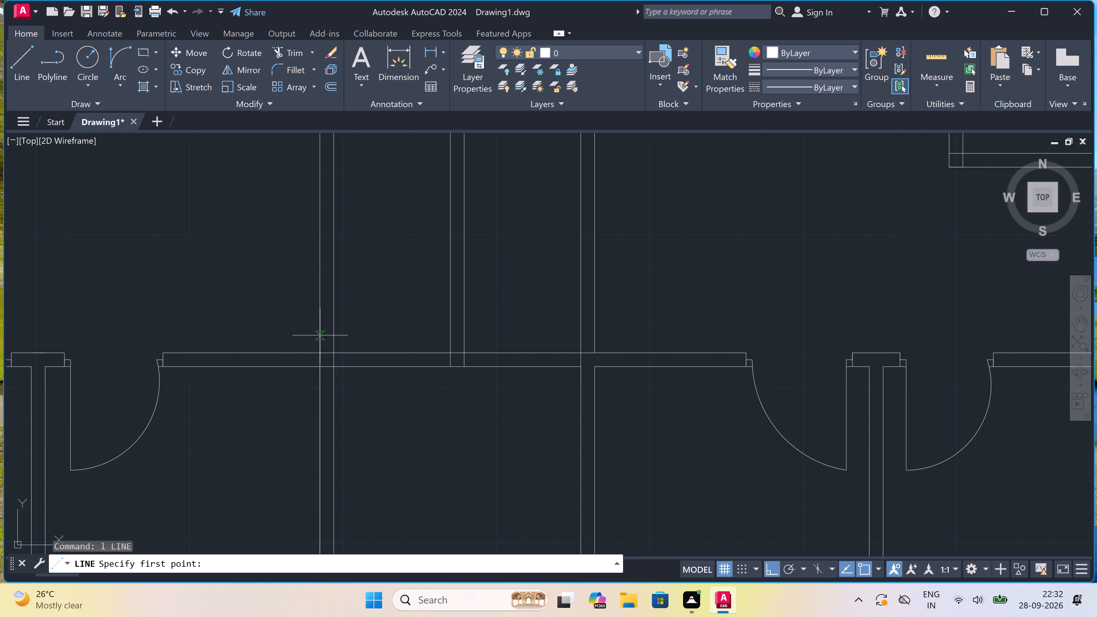
pyautogui.click(320, 333)
pyautogui.doubleClick(338, 334)
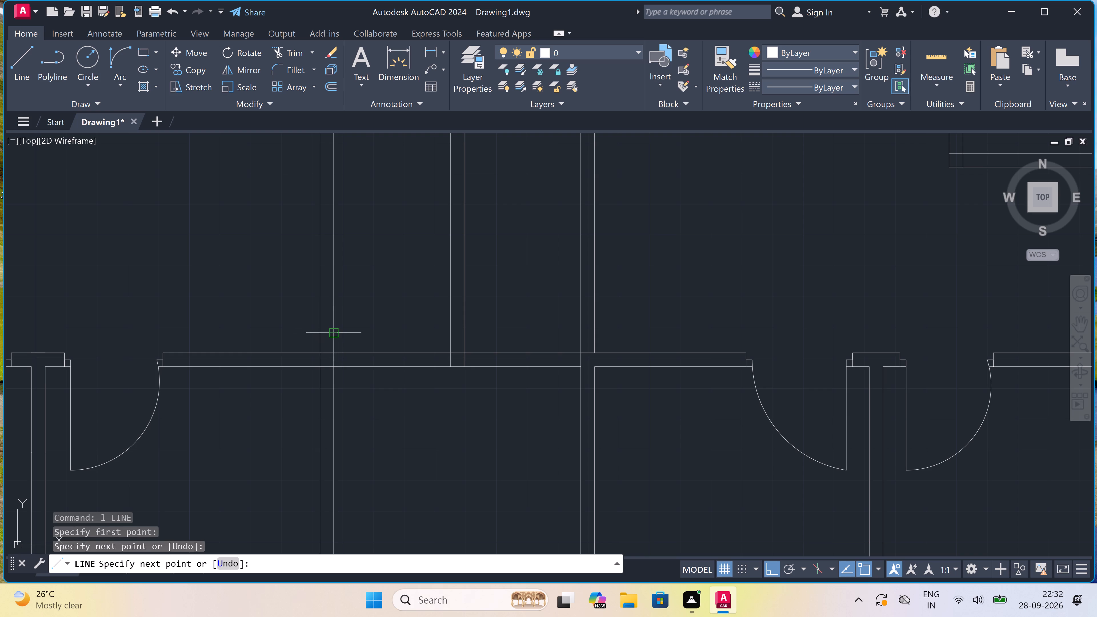
pyautogui.scroll(2, 329, 332)
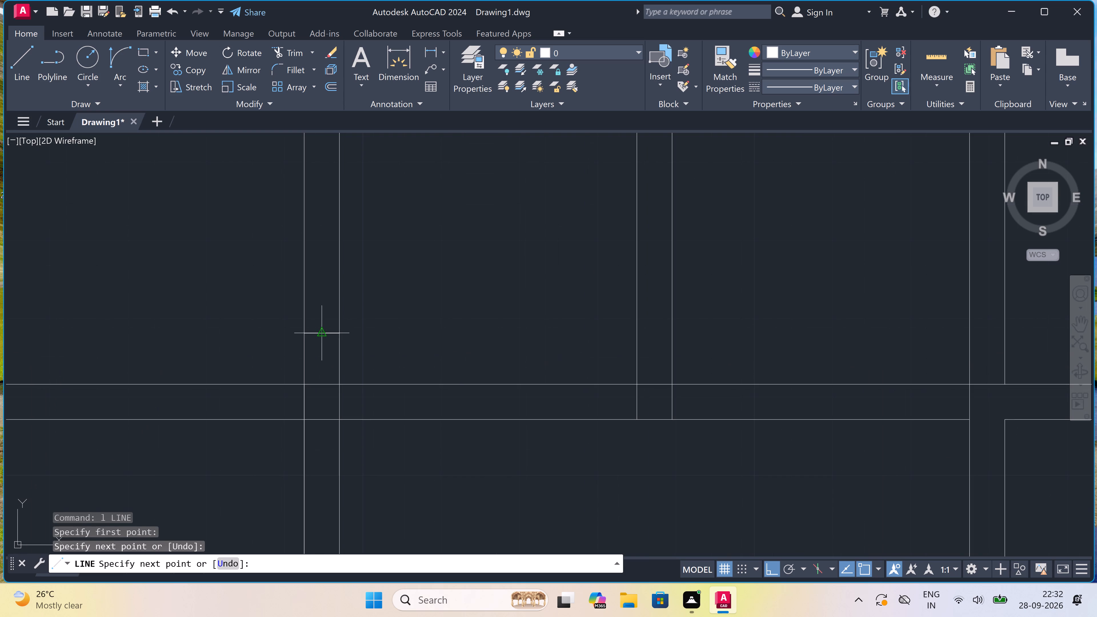
pyautogui.click(323, 335)
pyautogui.press('2')
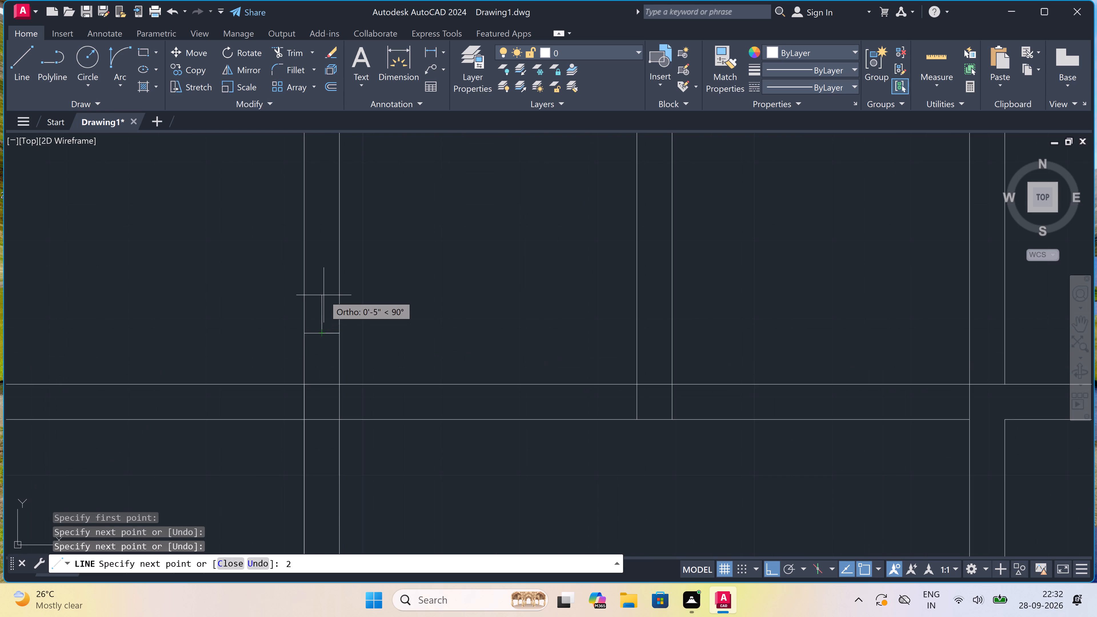
pyautogui.write('"')
pyautogui.press('space')
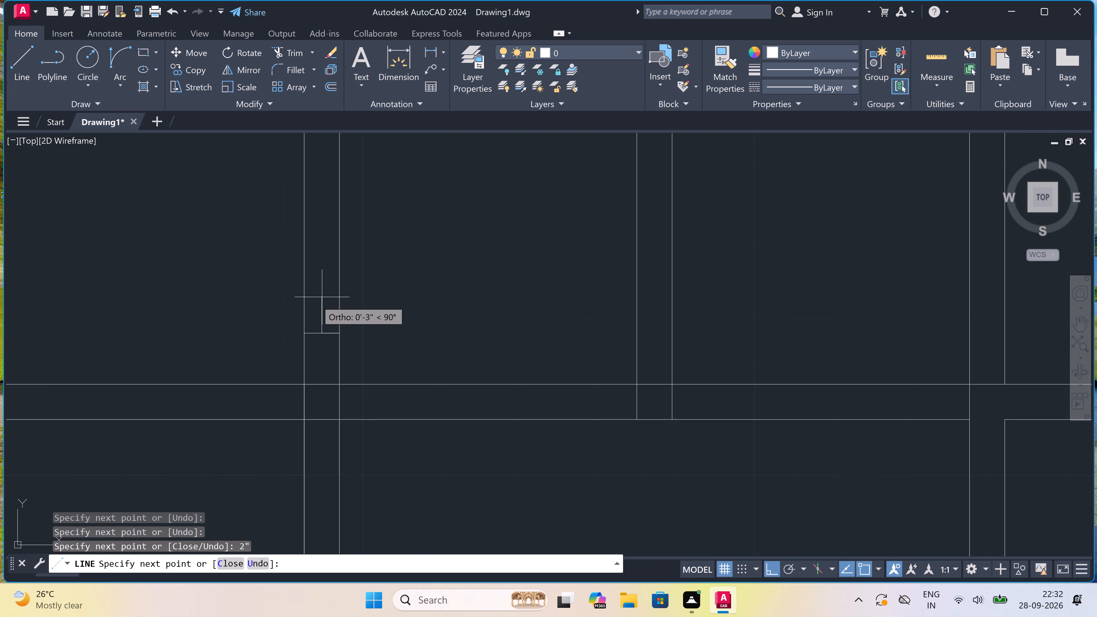
pyautogui.write("3'")
pyautogui.press('space')
pyautogui.press('Escape')
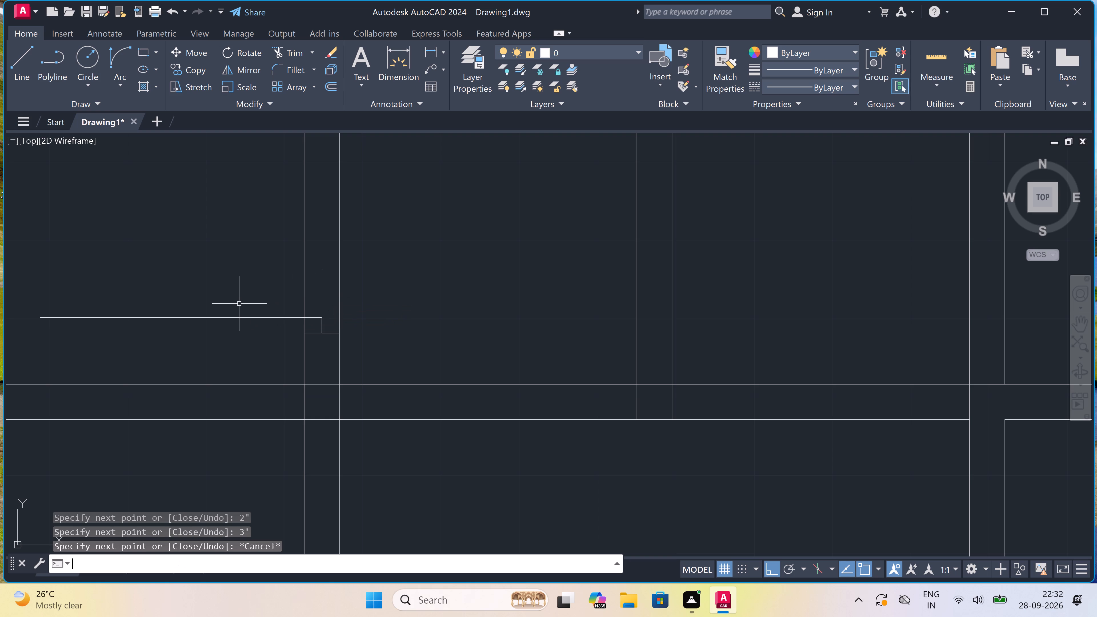
# Draw the opposite jamb line across the same wall above the door leaf, with a 2" stop from its midpoint down into the opening.
pyautogui.press('space')
pyautogui.scroll(-3, 239, 304)
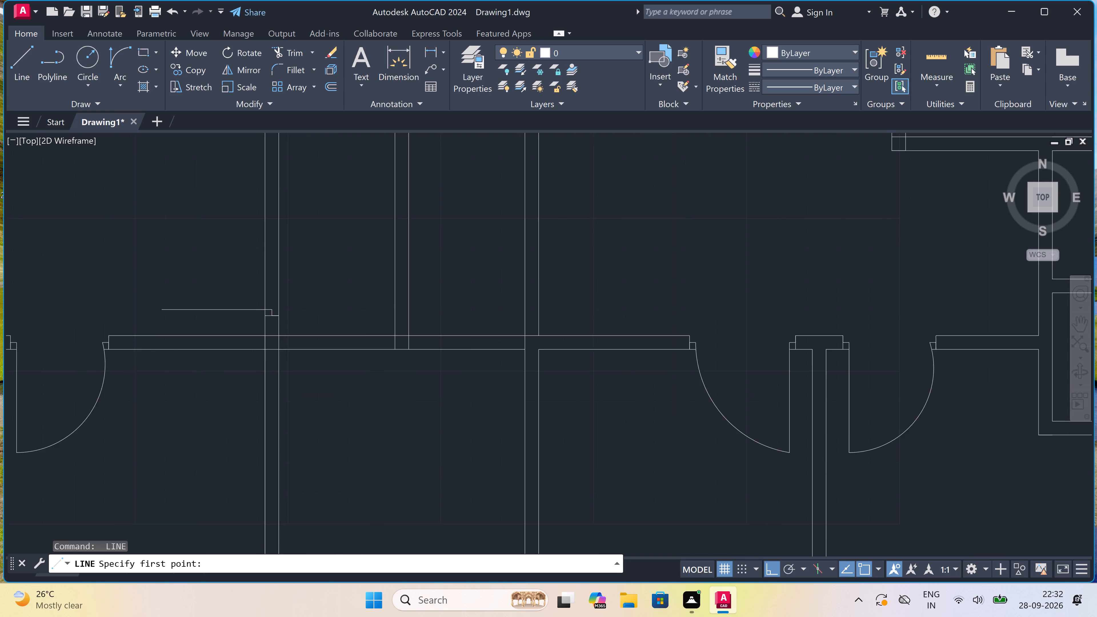
pyautogui.scroll(1, 202, 259)
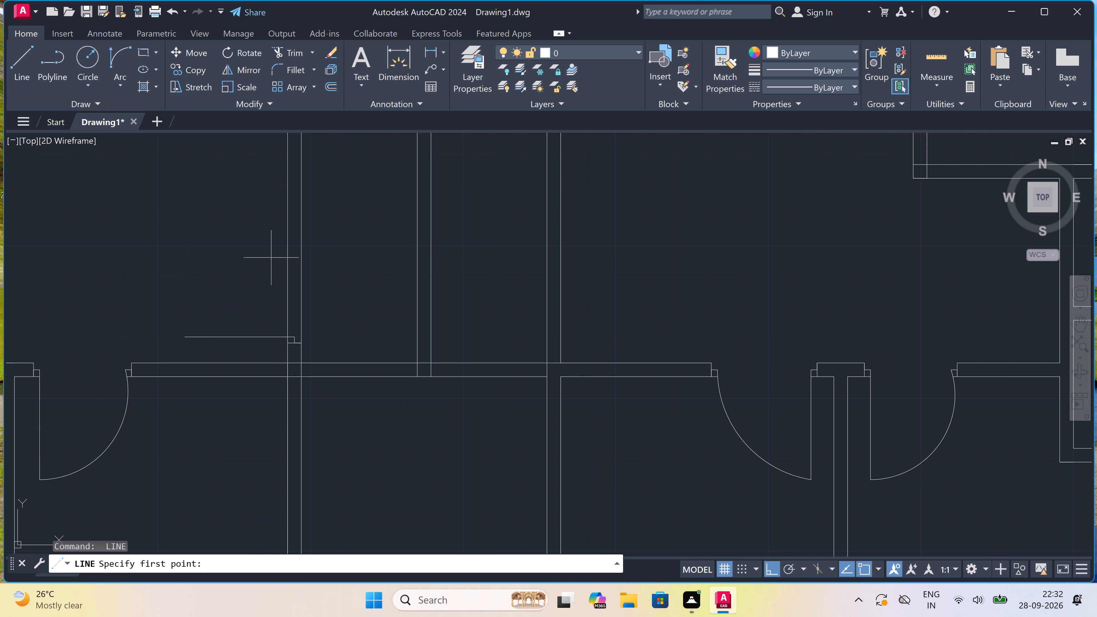
pyautogui.click(289, 247)
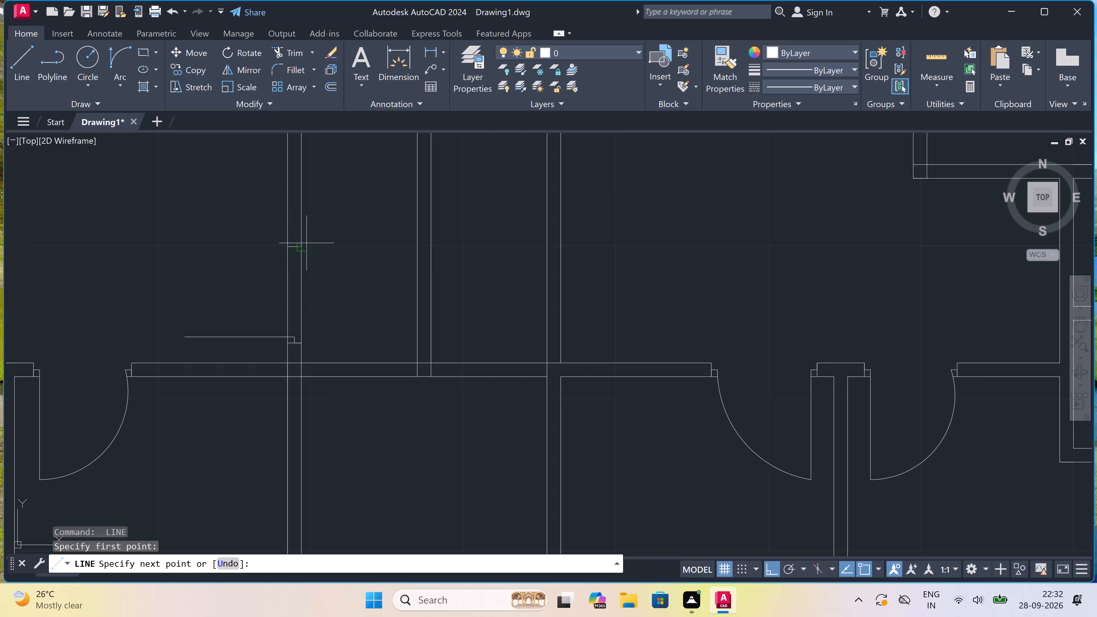
pyautogui.scroll(3, 297, 243)
pyautogui.click(309, 252)
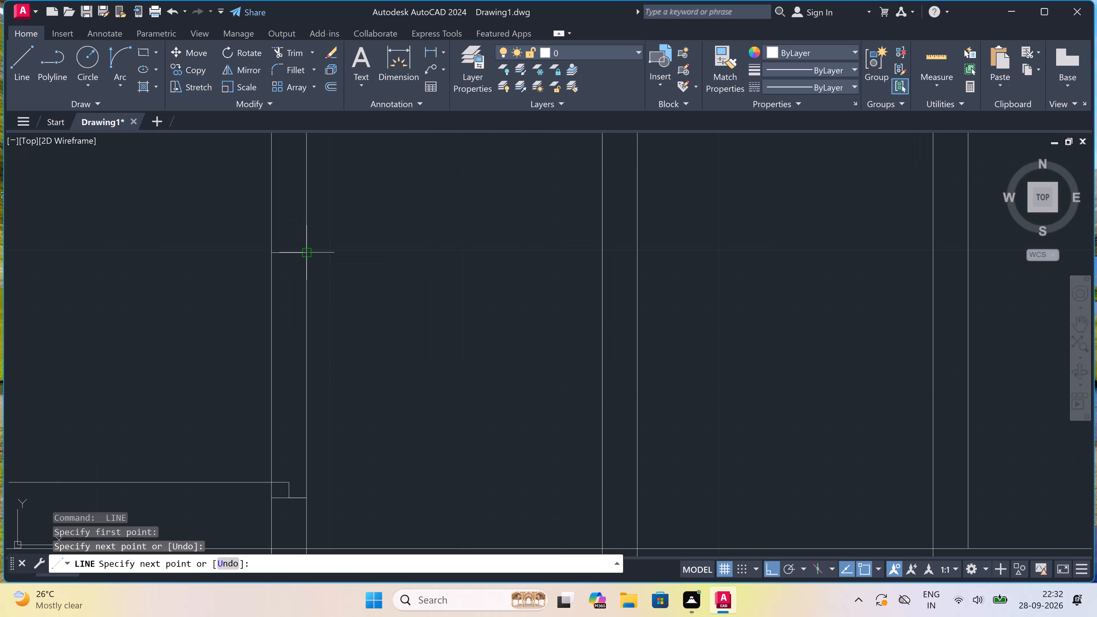
pyautogui.doubleClick(290, 252)
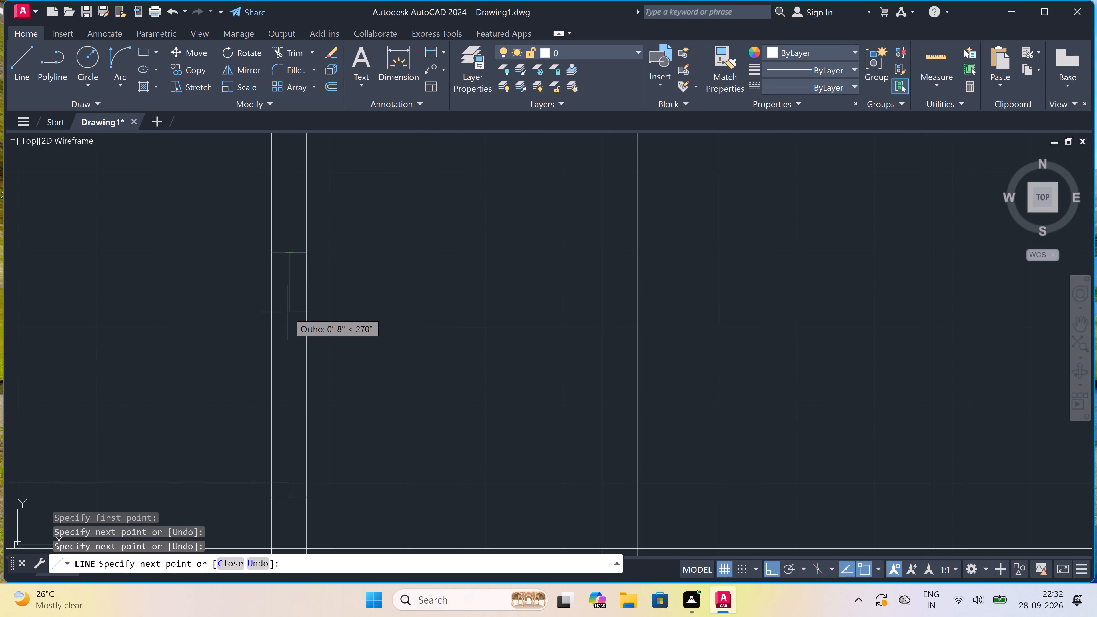
pyautogui.press('2')
pyautogui.write('"')
pyautogui.press('space')
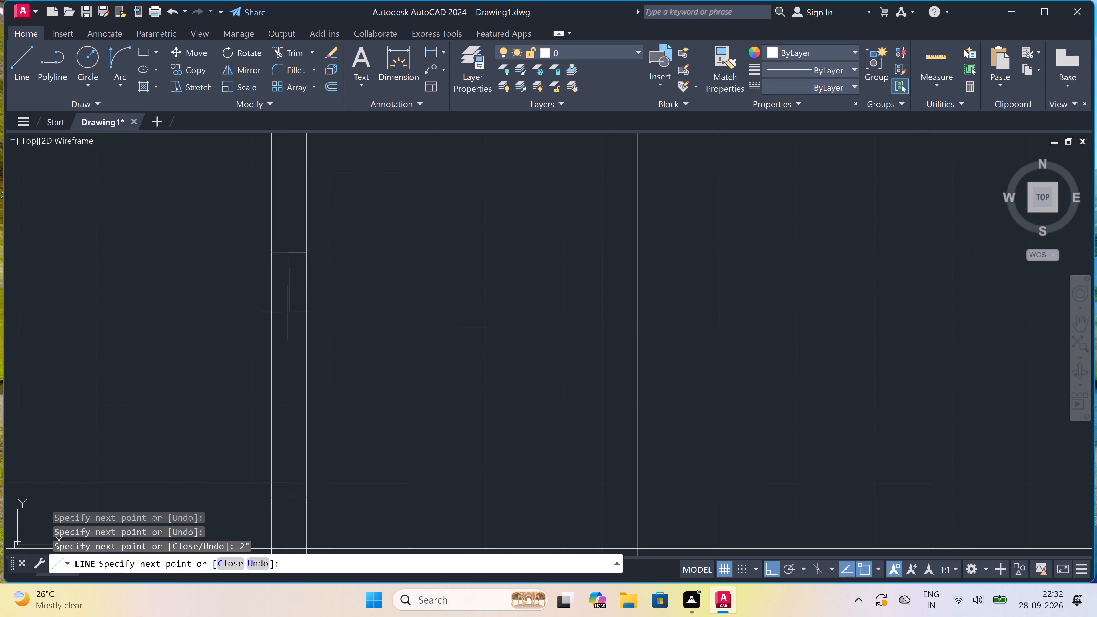
pyautogui.press('Escape')
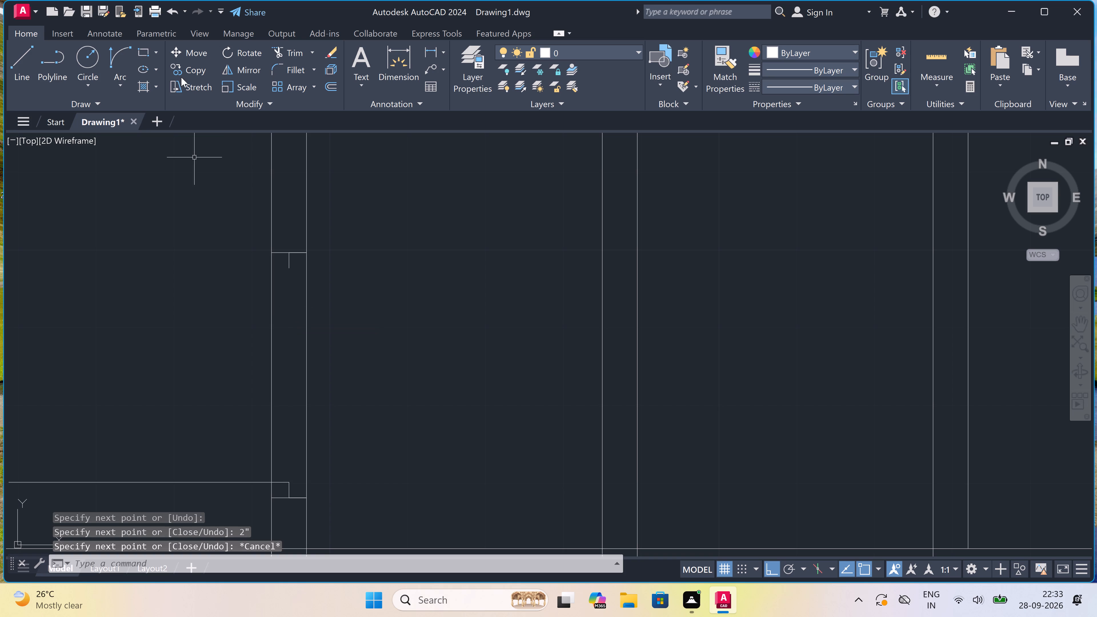
# Draw the door's swing arc from the leaf's outer end to the upper jamb's stop on the corridor's left wall.
pyautogui.click(119, 54)
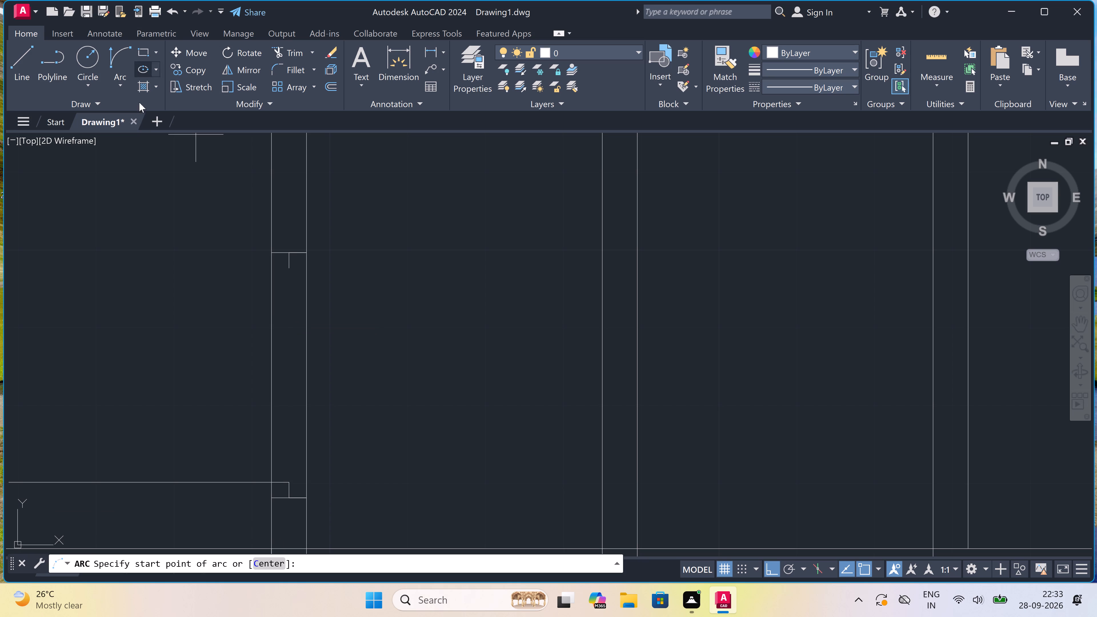
pyautogui.scroll(-2, 111, 295)
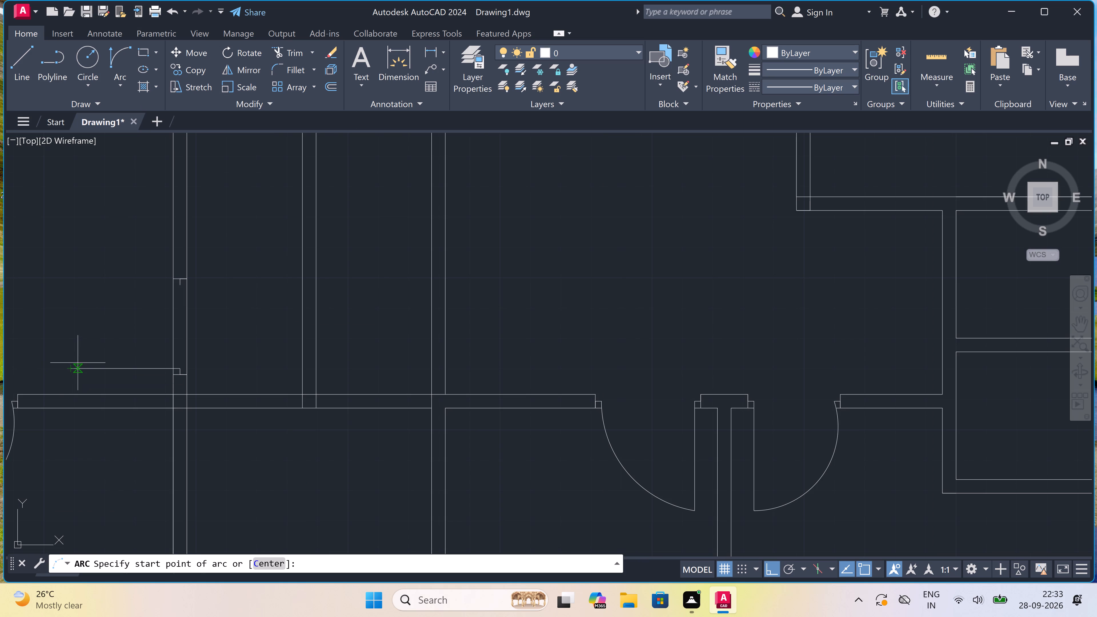
pyautogui.click(74, 369)
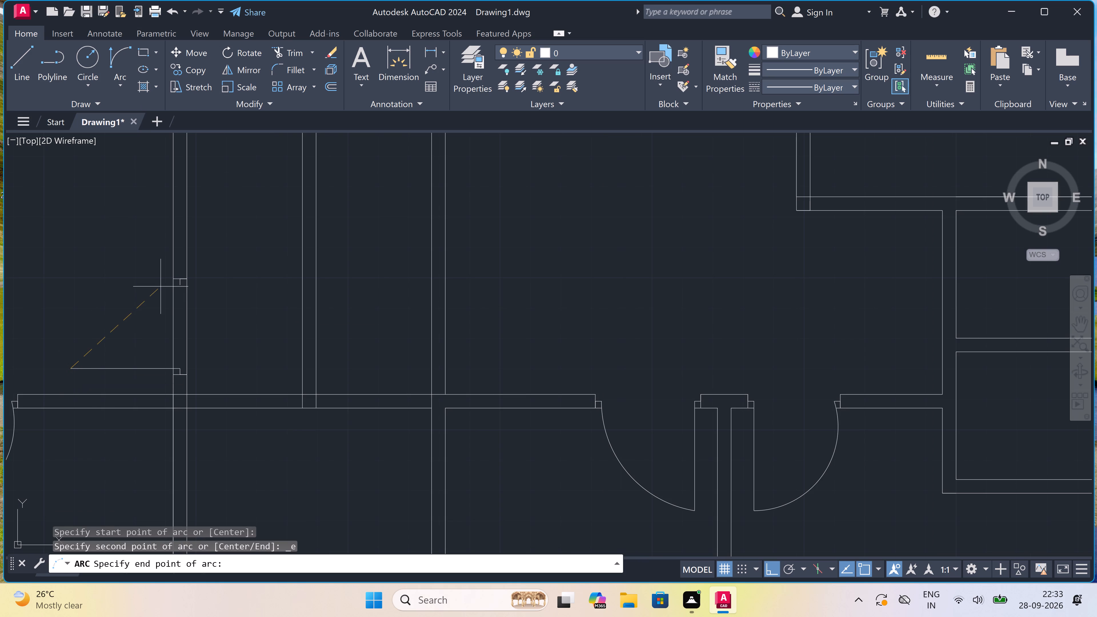
pyautogui.doubleClick(177, 285)
pyautogui.doubleClick(95, 237)
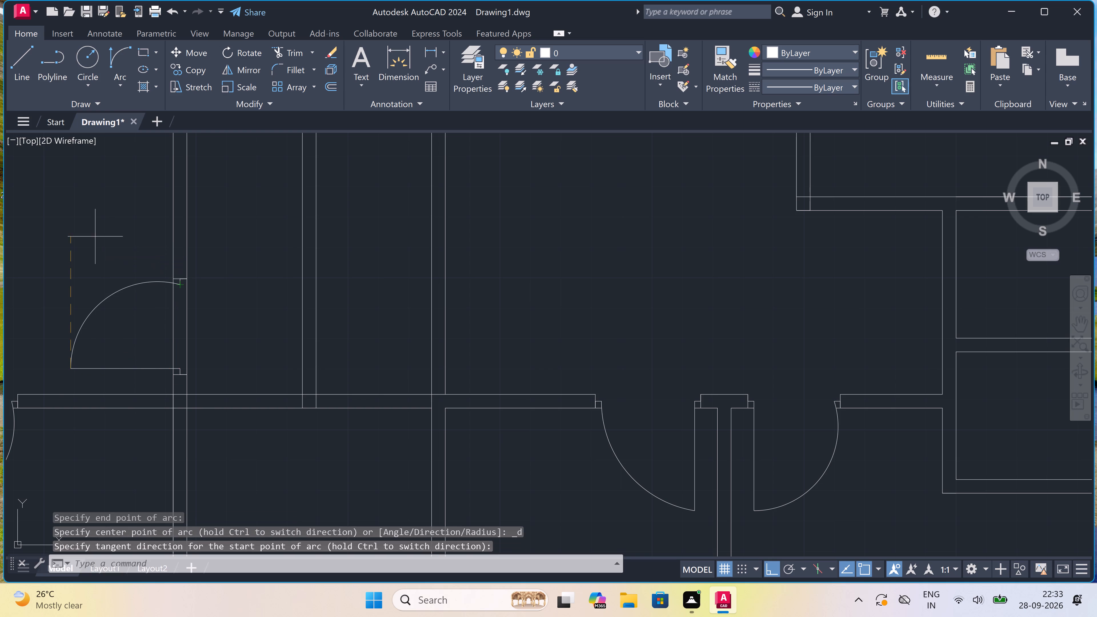
# Draw a jamb line across the corridor's right wall just above the horizontal wall, with a 2" stop and a 3' door leaf pointing right.
pyautogui.write('l')
pyautogui.press('space')
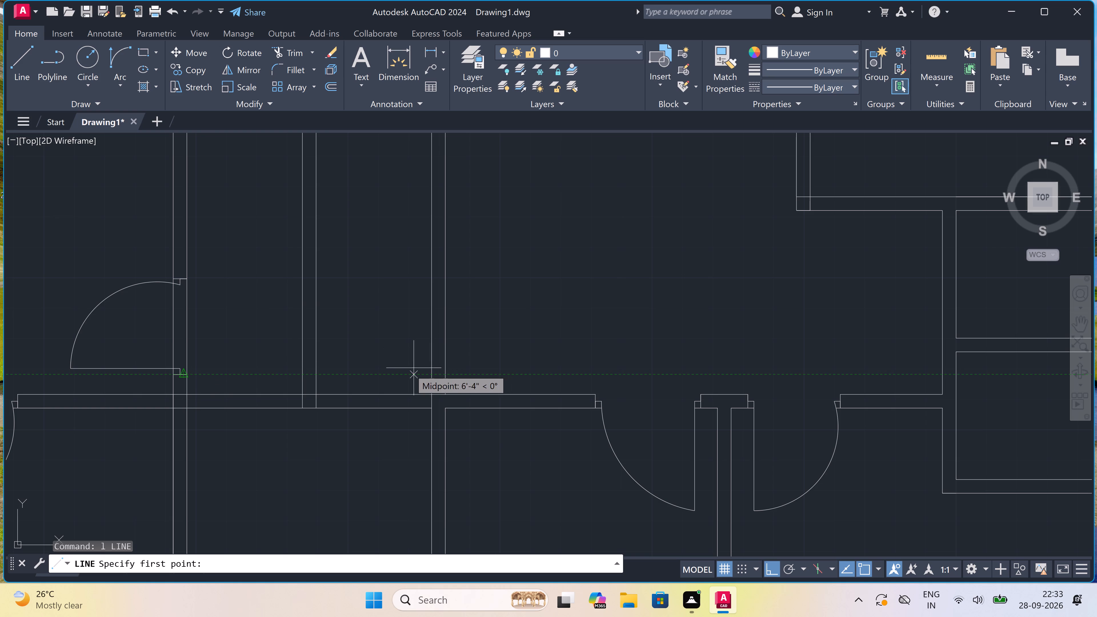
pyautogui.click(430, 373)
pyautogui.click(443, 372)
pyautogui.scroll(3, 437, 372)
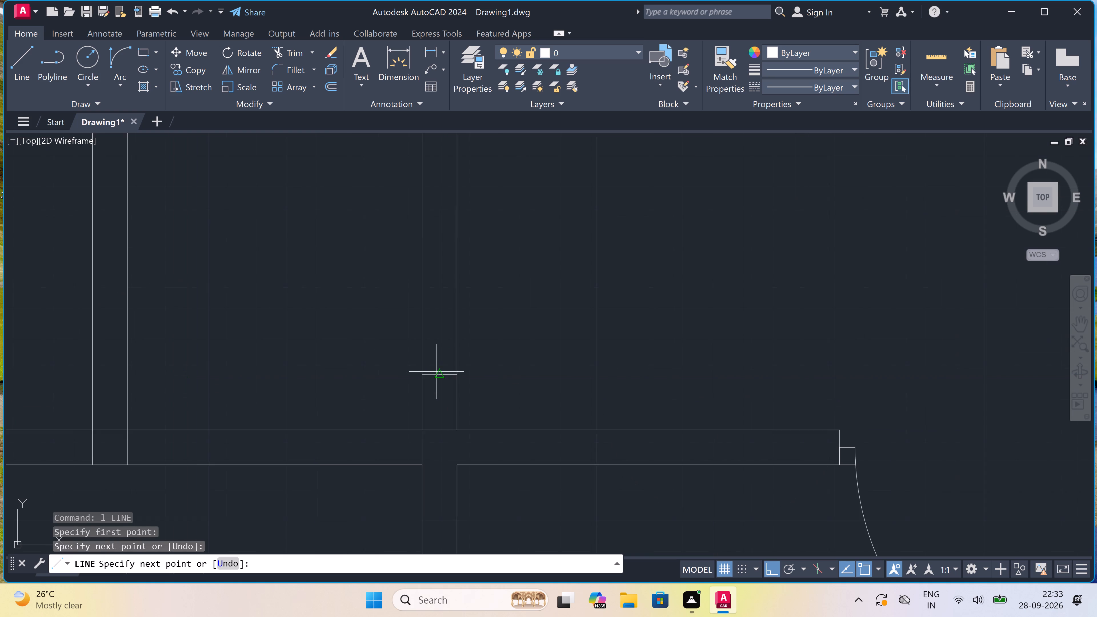
pyautogui.click(437, 372)
pyautogui.press('2')
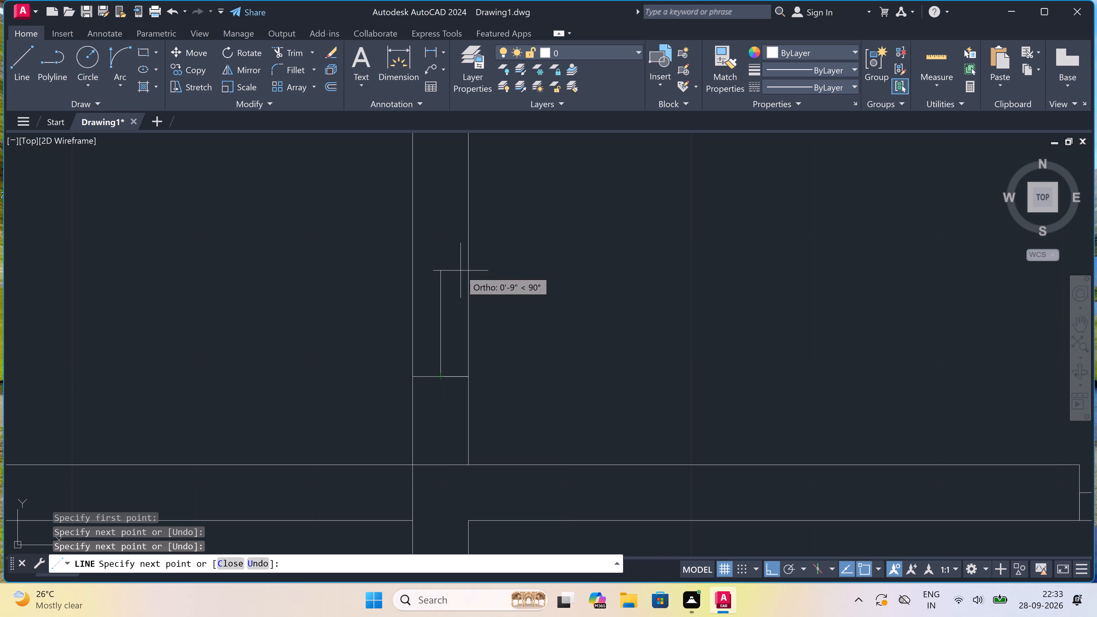
pyautogui.write('"')
pyautogui.press('space')
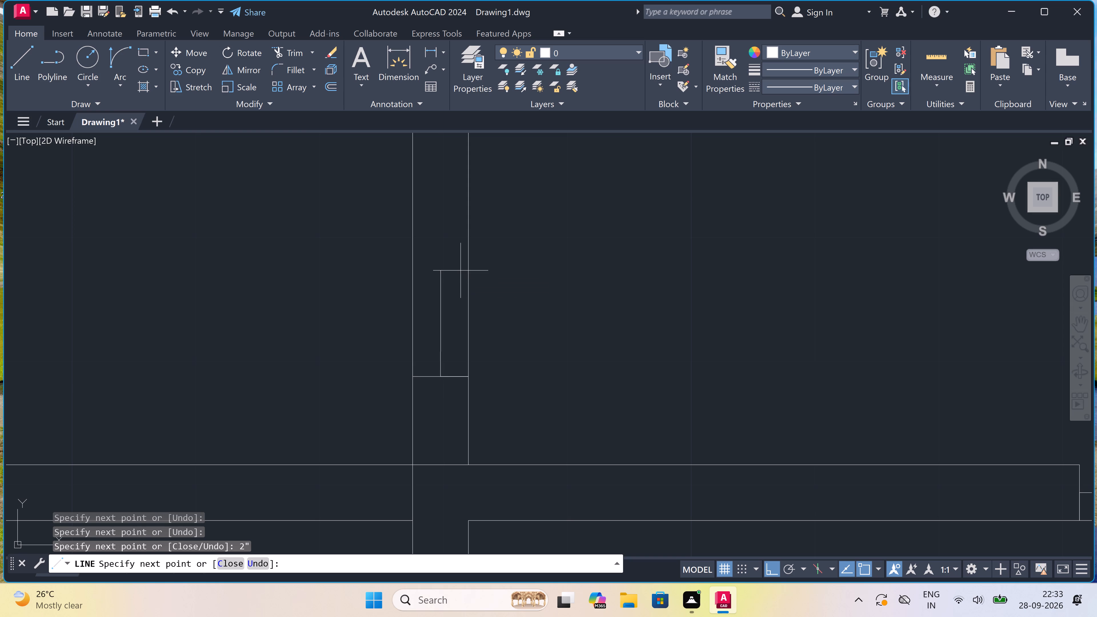
pyautogui.write("3'")
pyautogui.press('space')
pyautogui.press('Escape')
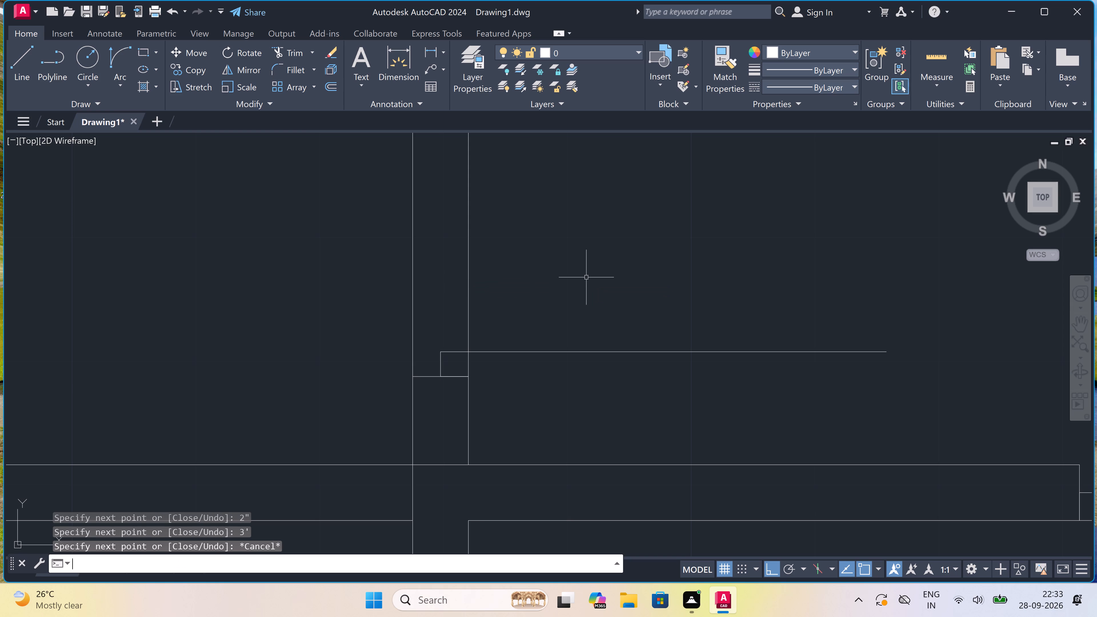
# Draw the opposite jamb line across the corridor's right wall, level with the left door's upper jamb, with a 2" stop from its midpoint down.
pyautogui.press('space')
pyautogui.scroll(-4, 415, 392)
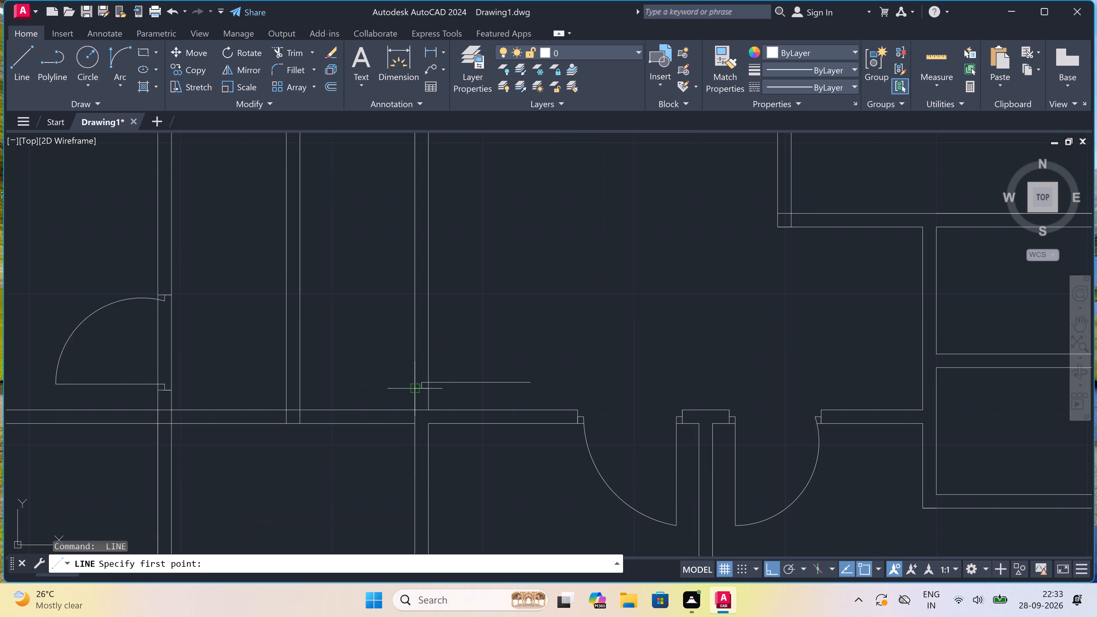
pyautogui.scroll(-1, 415, 391)
pyautogui.scroll(3, 419, 379)
pyautogui.scroll(-1, 405, 354)
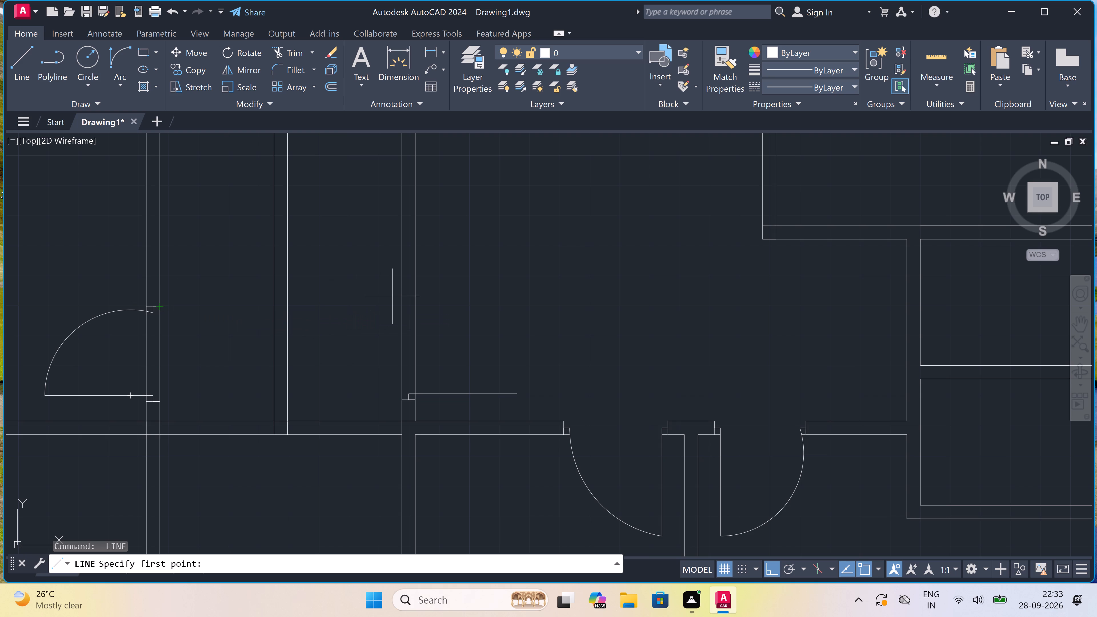
pyautogui.click(404, 307)
pyautogui.scroll(2, 405, 305)
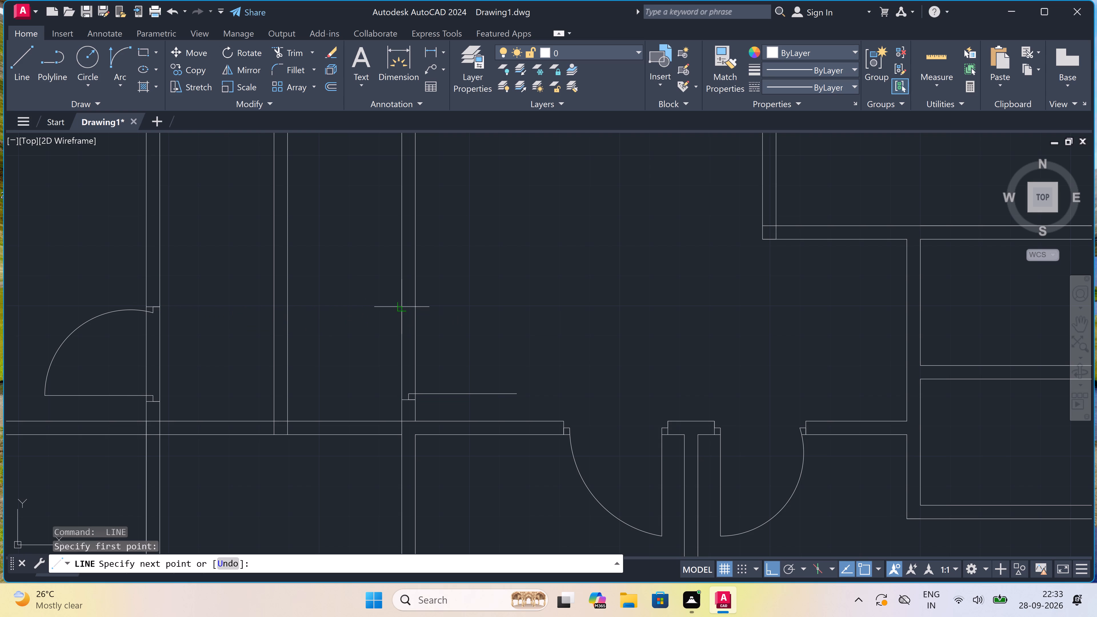
pyautogui.click(431, 305)
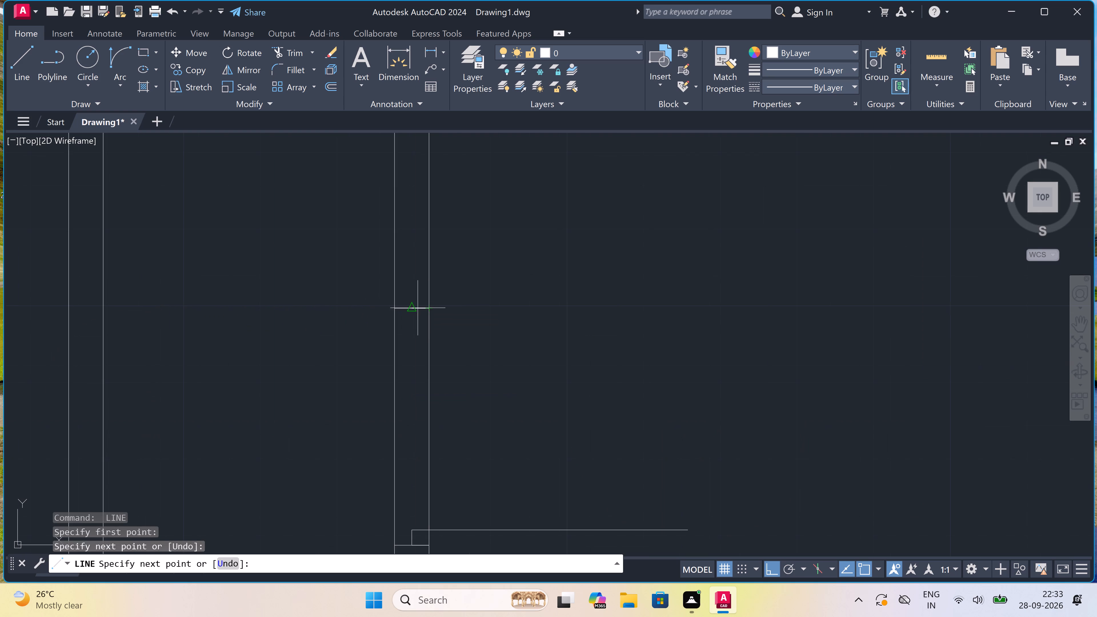
pyautogui.click(412, 307)
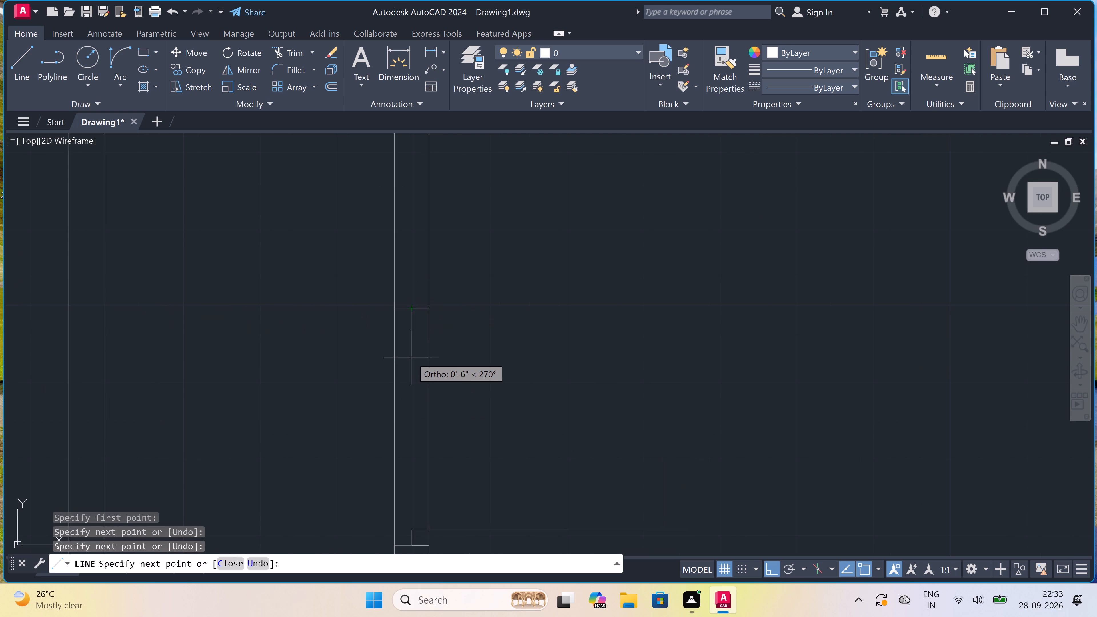
pyautogui.press('2')
pyautogui.write('"')
pyautogui.press('space')
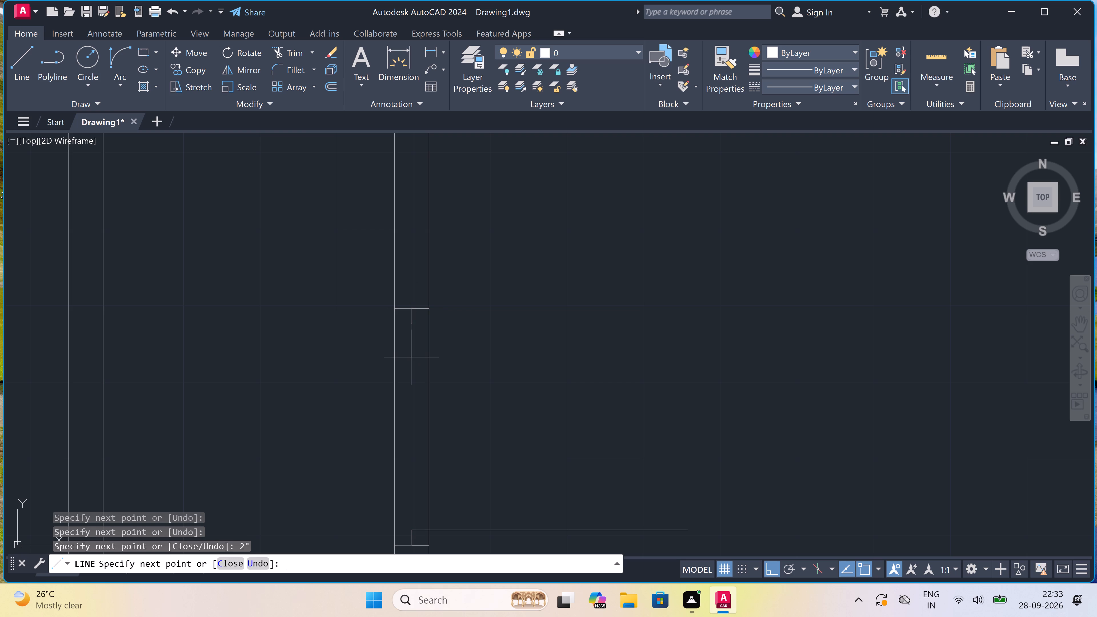
pyautogui.press('Escape')
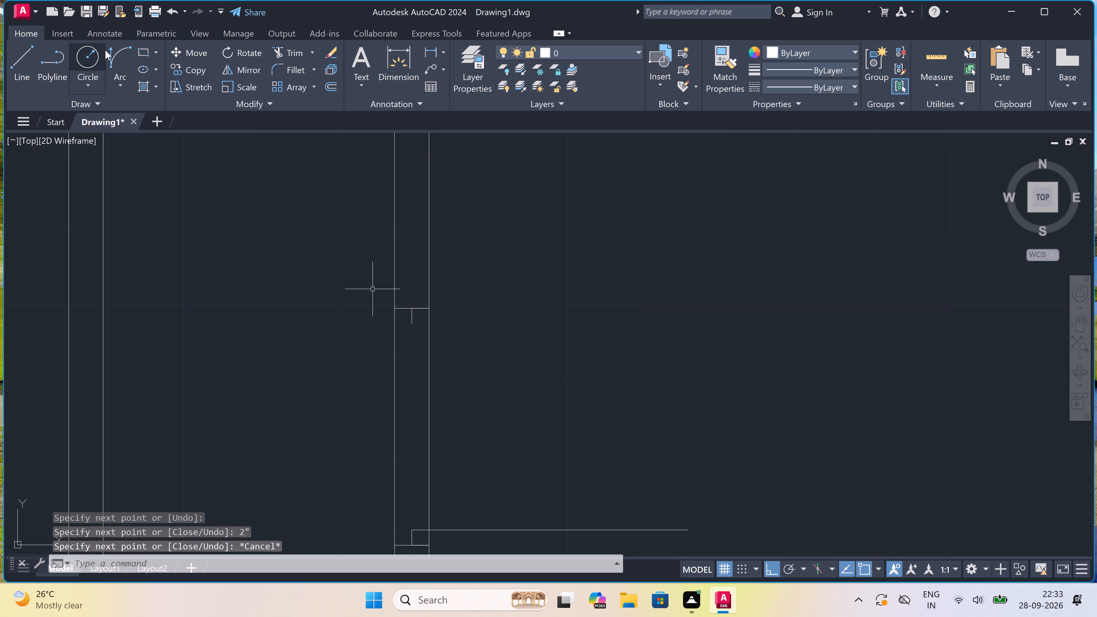
# Draw the right door's swing arc from the upper jamb's stop to the outer end of the door leaf.
pyautogui.click(123, 53)
pyautogui.scroll(-2, 310, 161)
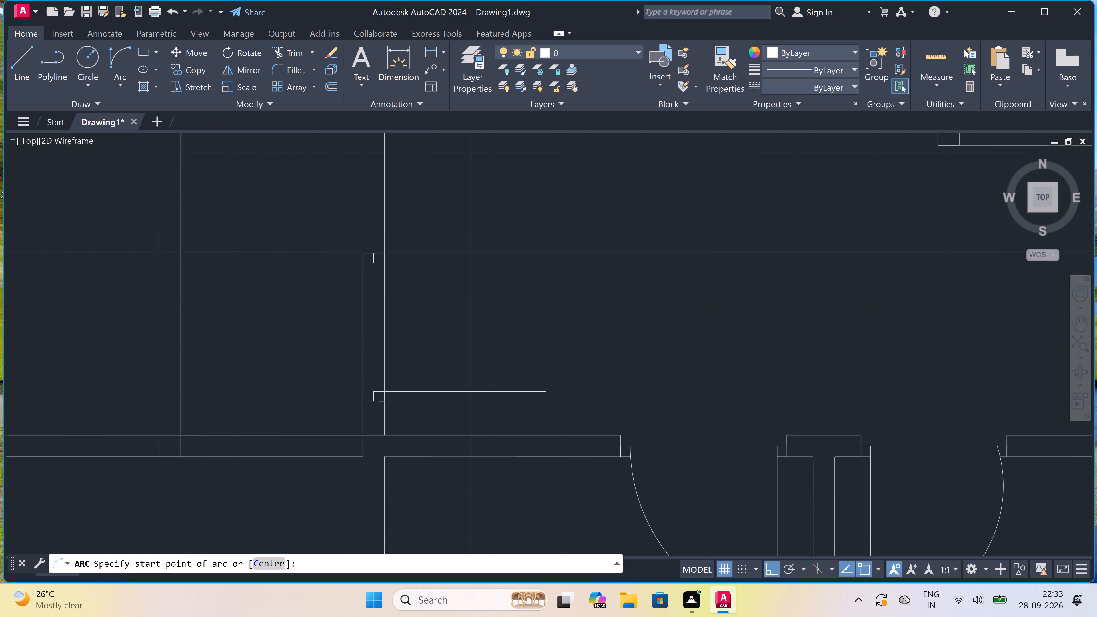
pyautogui.scroll(2, 350, 203)
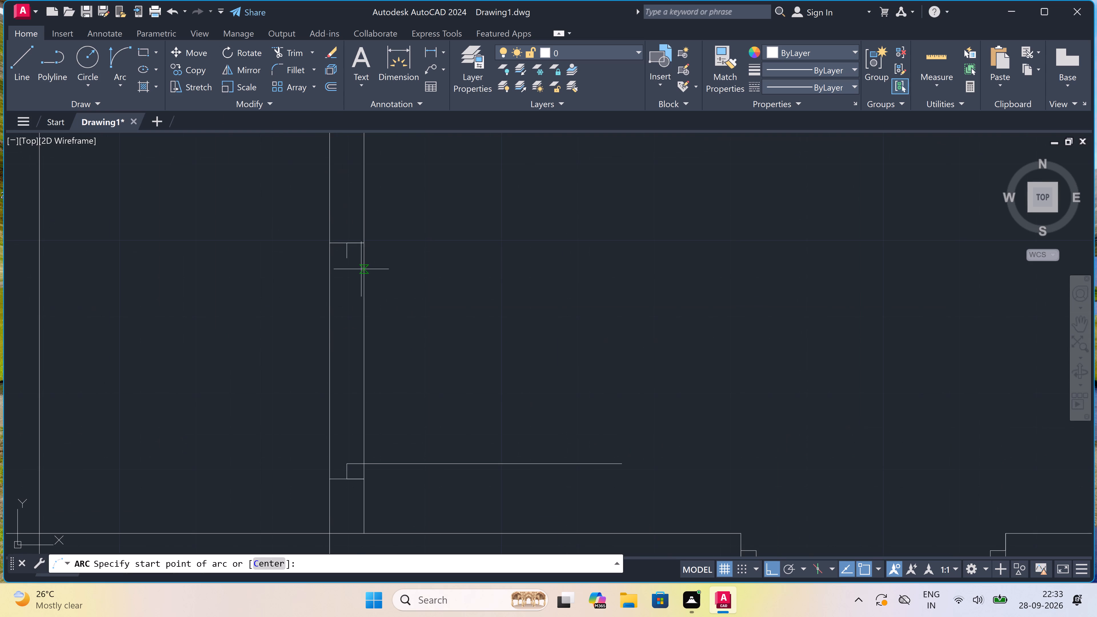
pyautogui.click(346, 261)
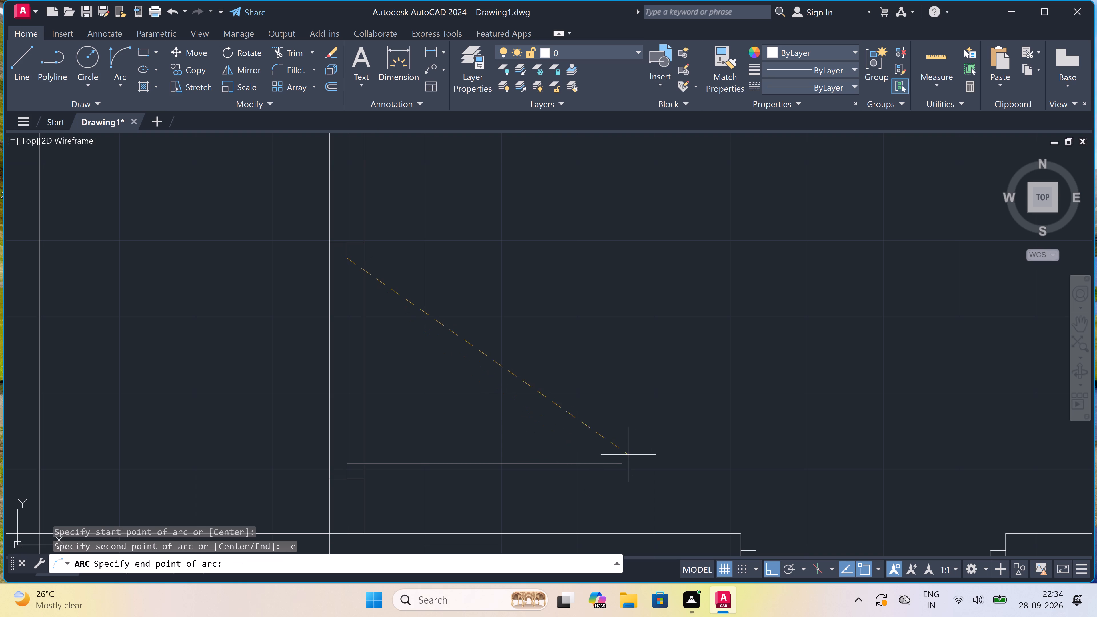
pyautogui.click(627, 463)
pyautogui.click(598, 350)
# Trim the wall lines out of both corridor door openings, together with the middle wall's lines between them.
pyautogui.scroll(-2, 499, 297)
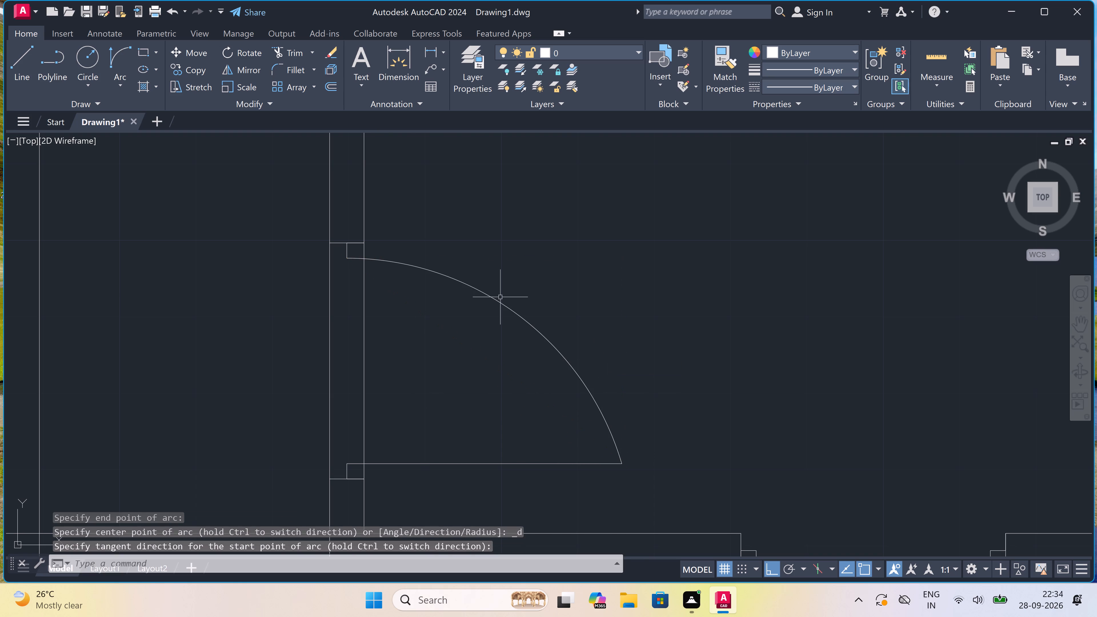
pyautogui.scroll(-1, 499, 297)
pyautogui.scroll(2, 486, 324)
pyautogui.scroll(-1, 483, 317)
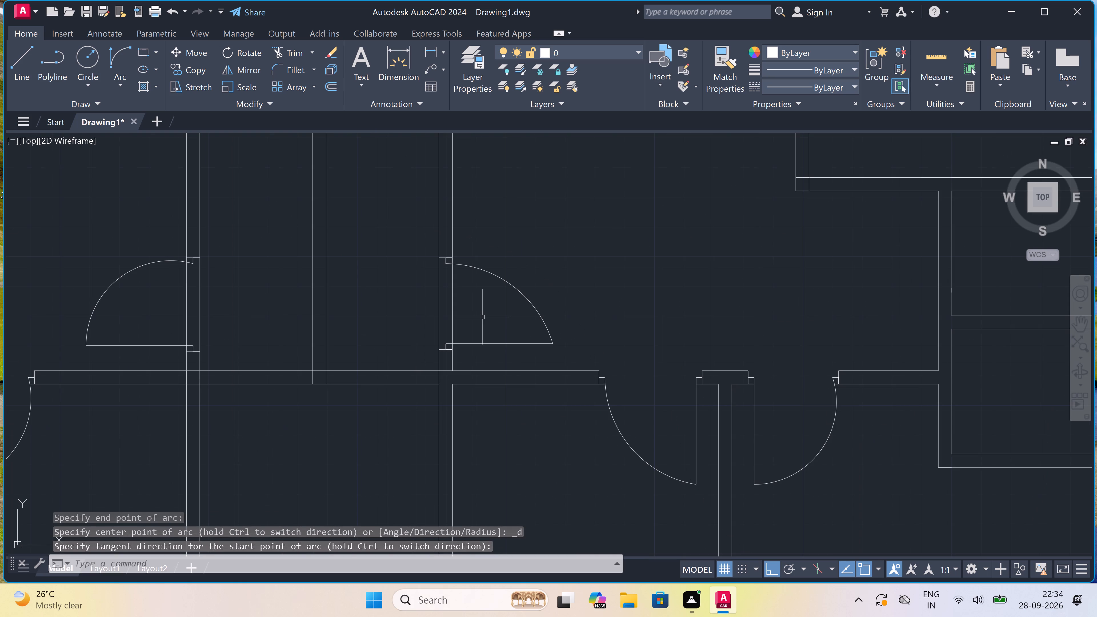
pyautogui.scroll(-2, 483, 317)
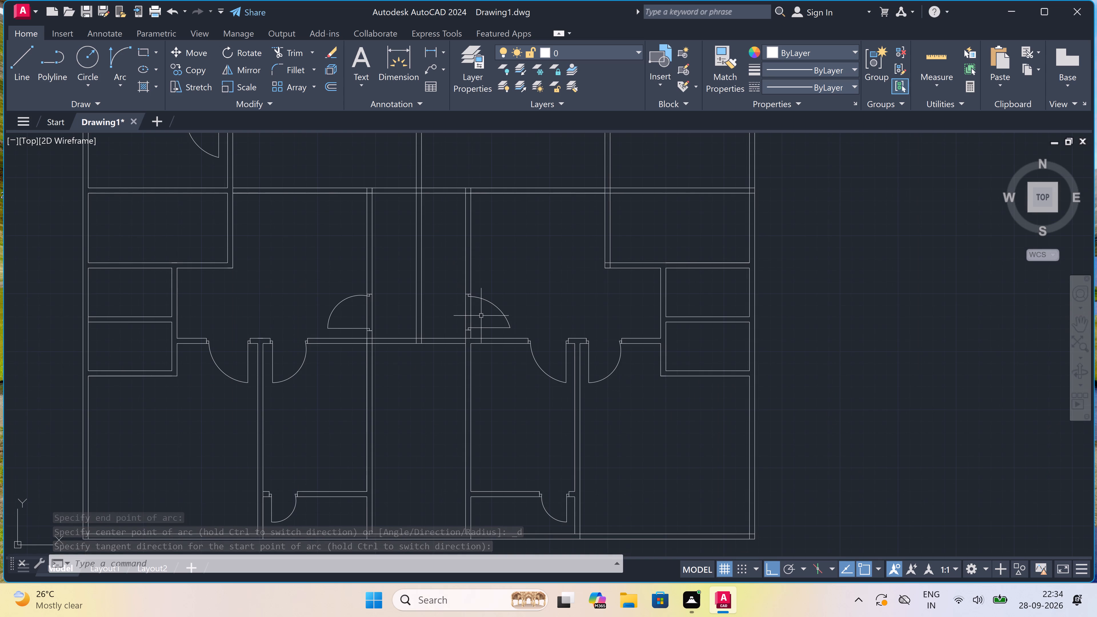
pyautogui.write('tr')
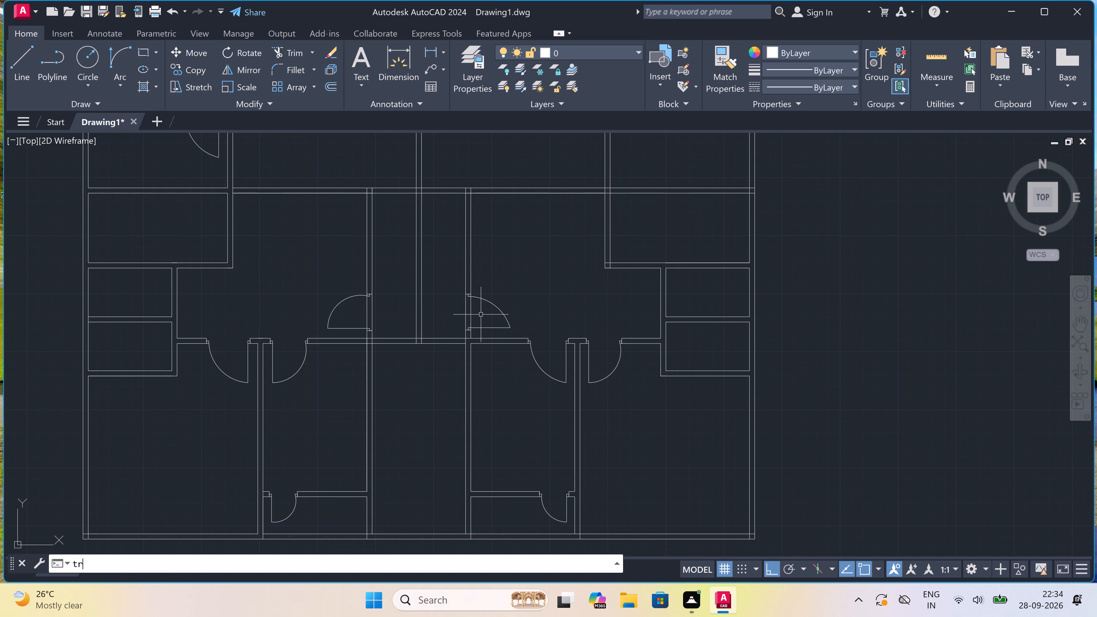
pyautogui.press('space')
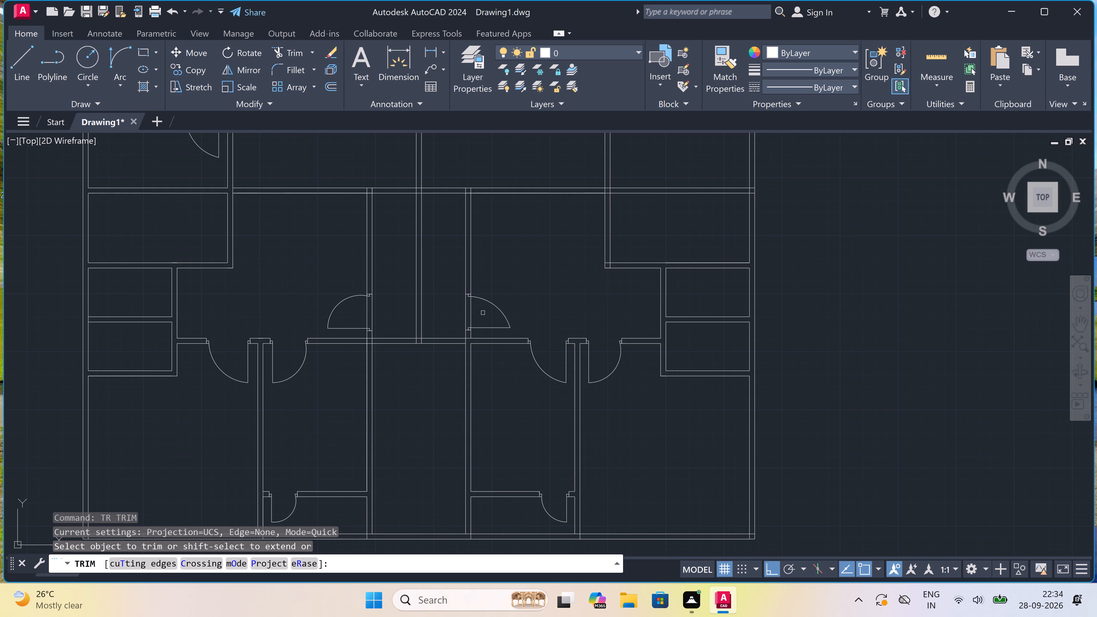
pyautogui.click(483, 313)
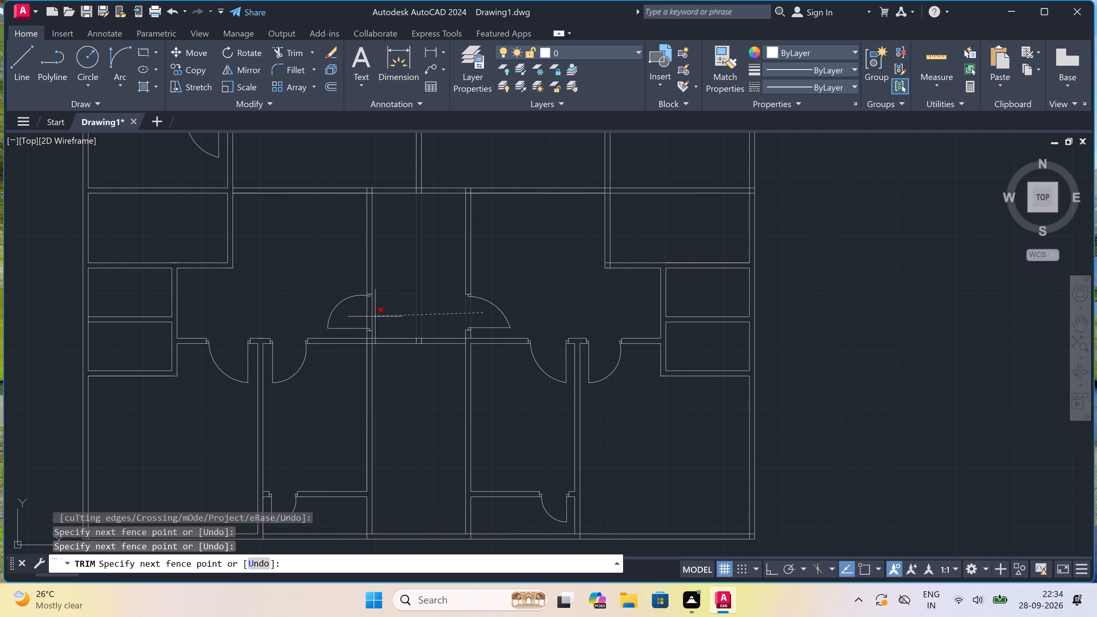
pyautogui.click(358, 318)
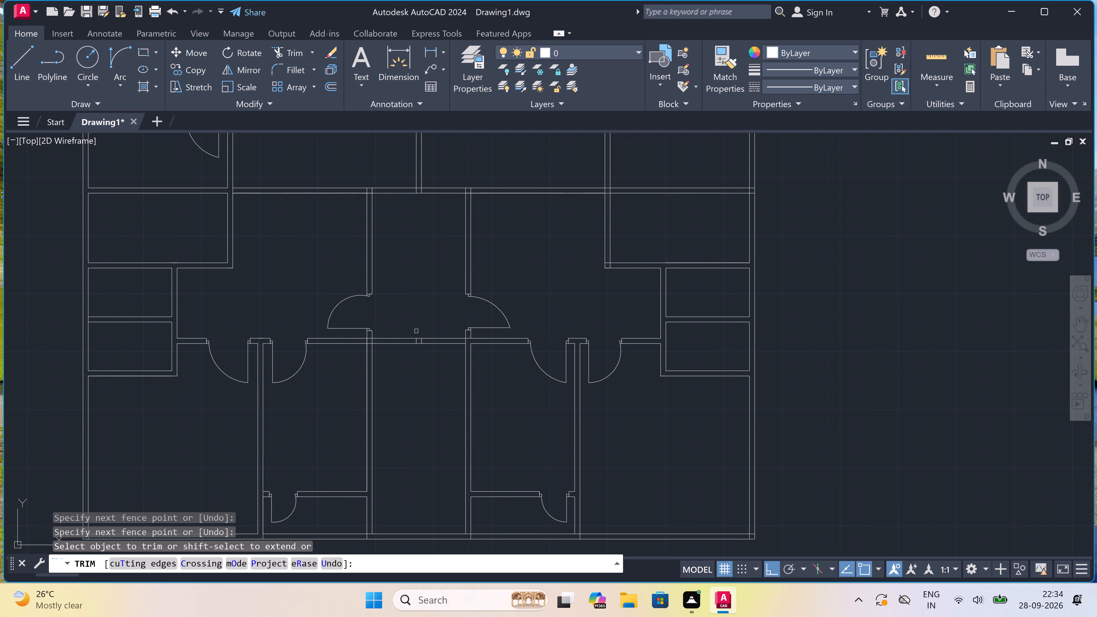
# Trim both lines of the horizontal wall where it crosses the corridor, on either side of the middle wall stub.
pyautogui.click(397, 324)
pyautogui.click(400, 366)
pyautogui.scroll(1, 407, 320)
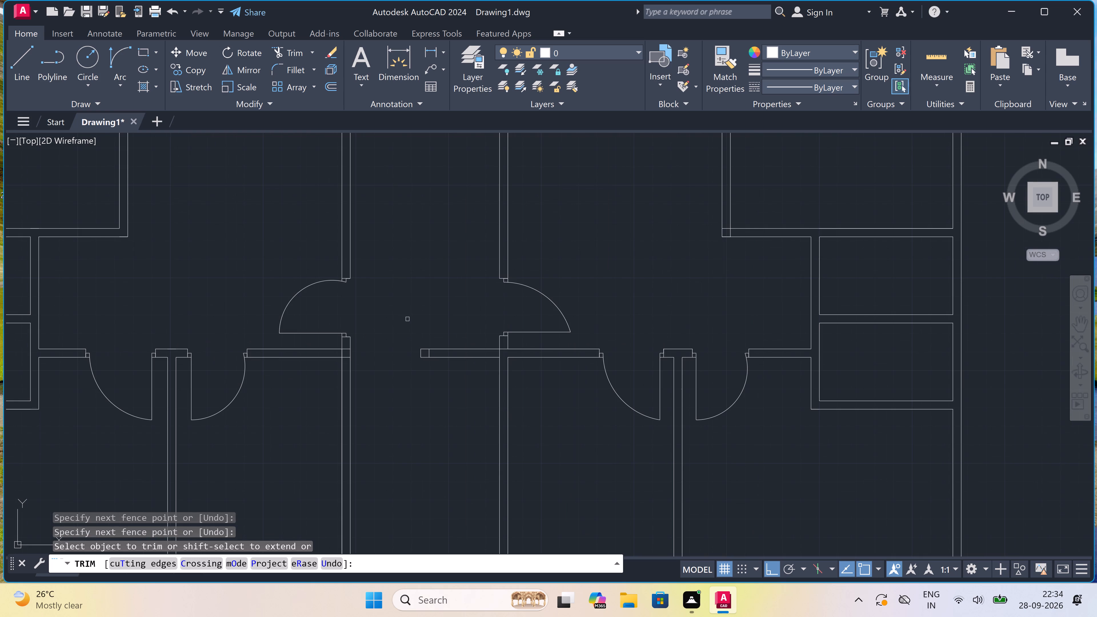
pyautogui.scroll(-1, 407, 319)
pyautogui.scroll(1, 407, 319)
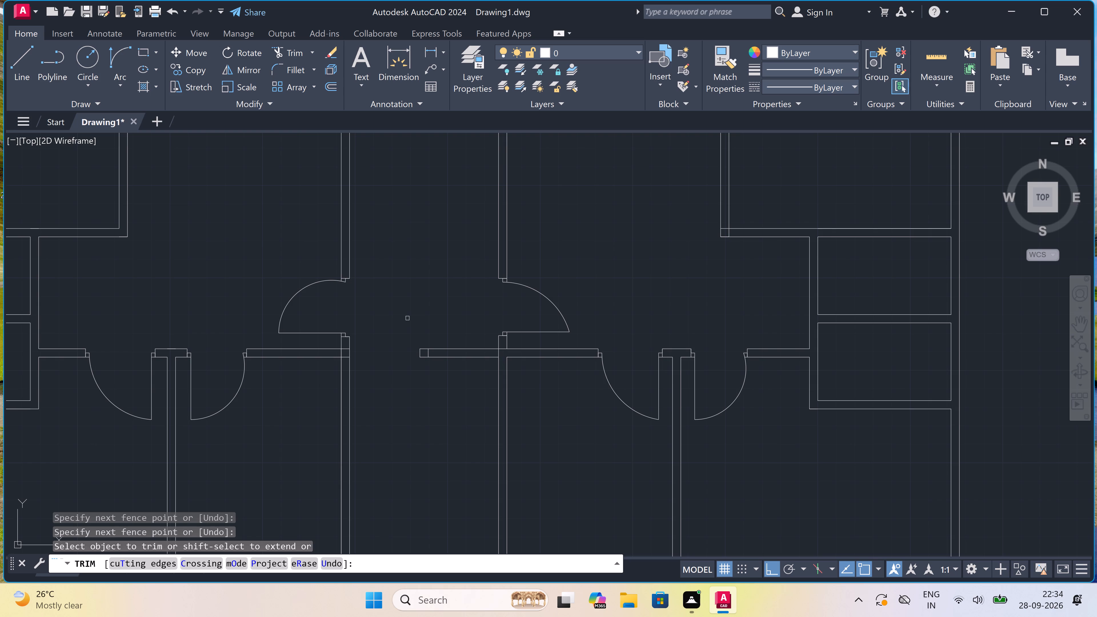
pyautogui.scroll(2, 407, 318)
pyautogui.scroll(-2, 420, 315)
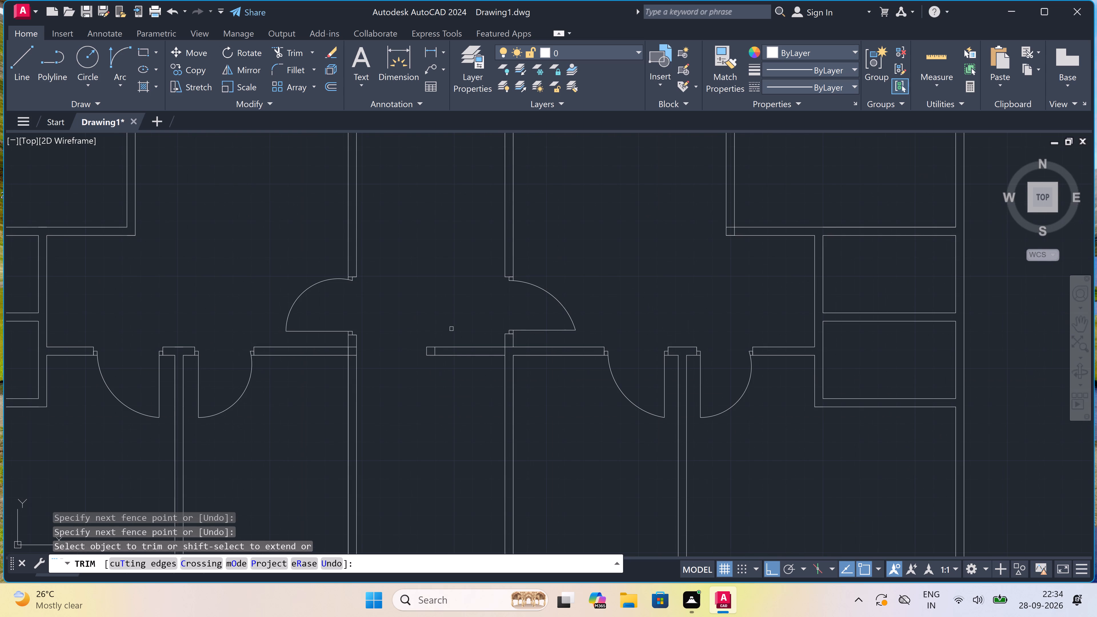
pyautogui.click(457, 330)
pyautogui.click(465, 373)
pyautogui.click(470, 354)
# Remove the small leftover square of wall lines in the middle of the corridor with Trim.
pyautogui.click(403, 358)
pyautogui.scroll(3, 443, 362)
pyautogui.click(391, 355)
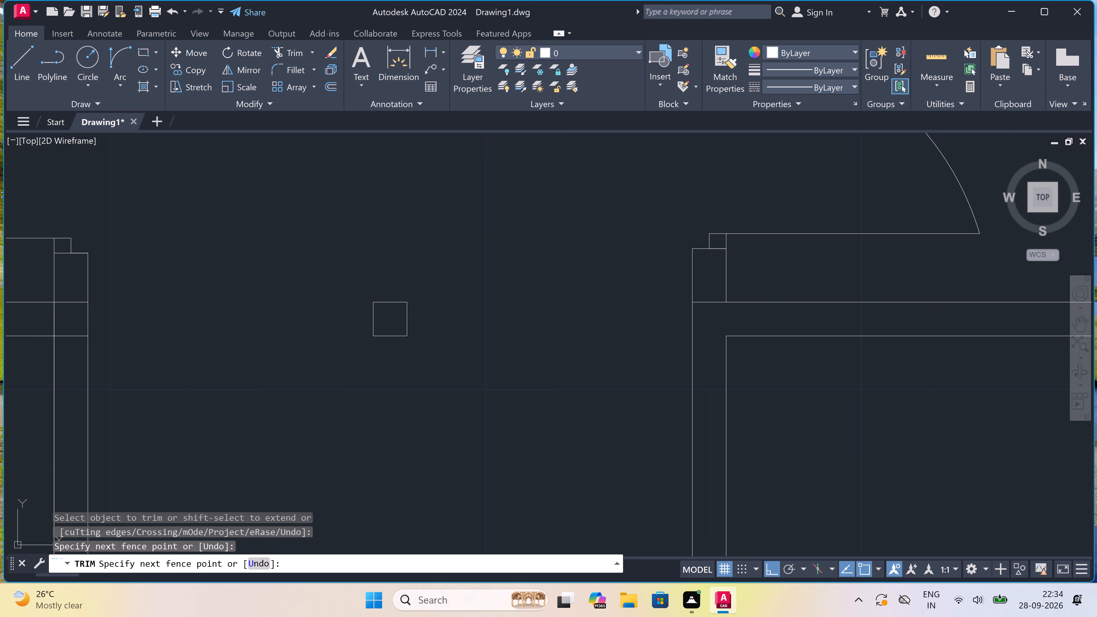
pyautogui.click(394, 243)
pyautogui.click(329, 323)
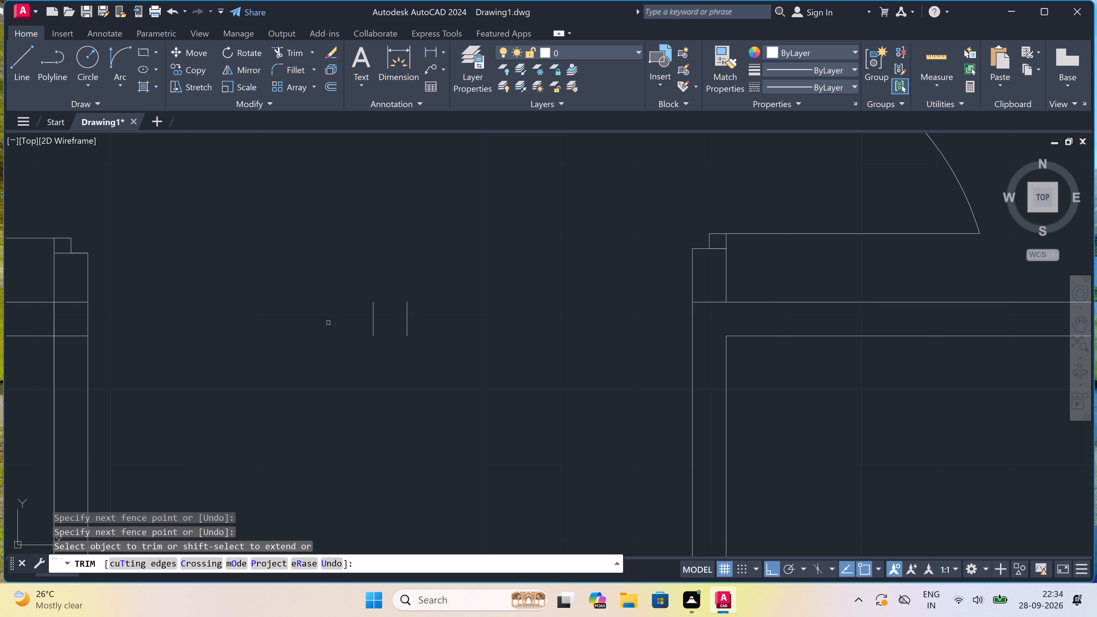
pyautogui.click(497, 308)
# Trim the crossing lines where the horizontal wall meets the corridor's left wall so the junction is open.
pyautogui.scroll(-2, 423, 316)
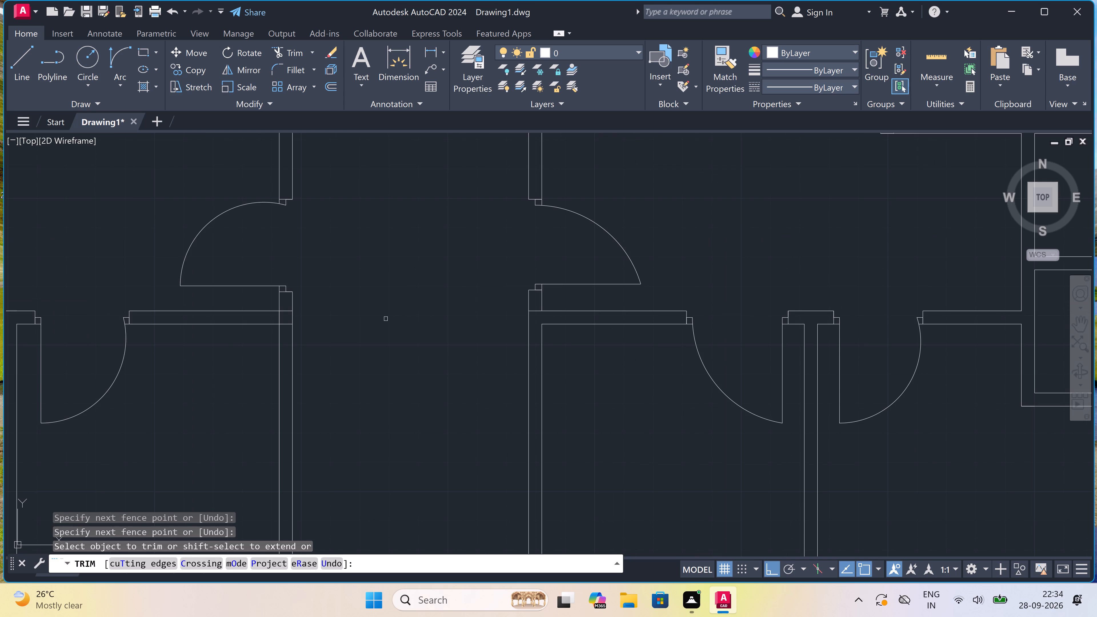
pyautogui.scroll(2, 281, 314)
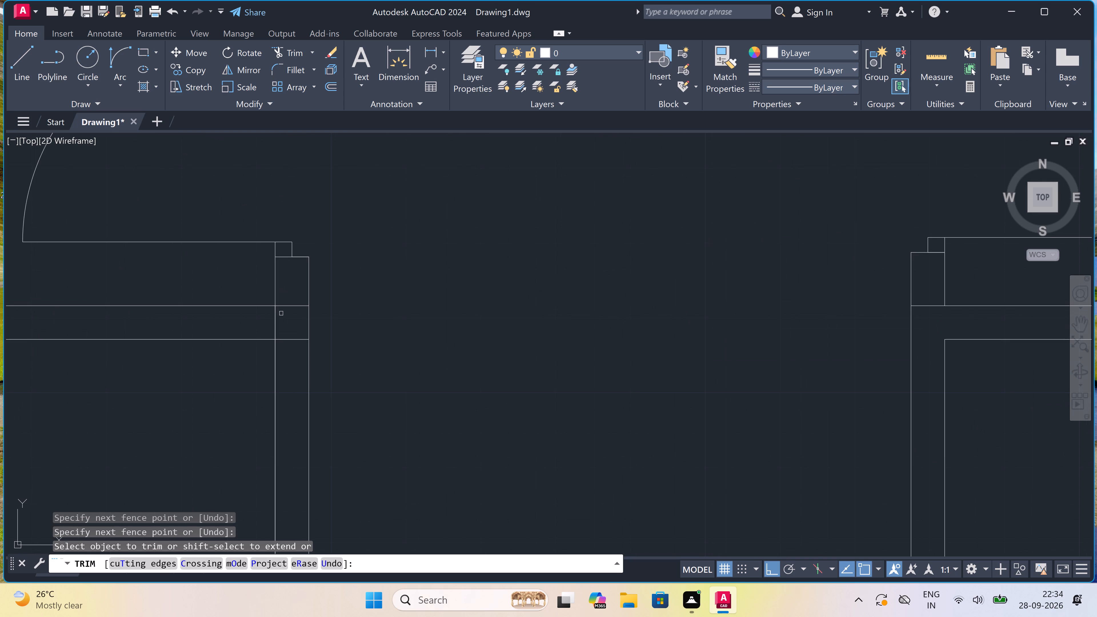
pyautogui.scroll(1, 281, 313)
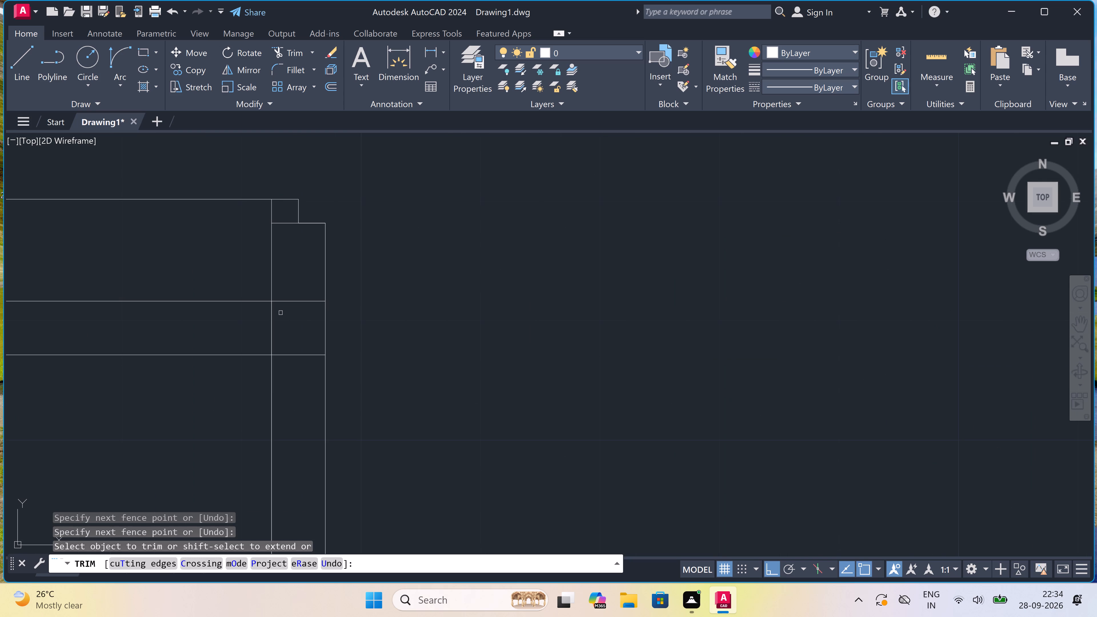
pyautogui.click(299, 279)
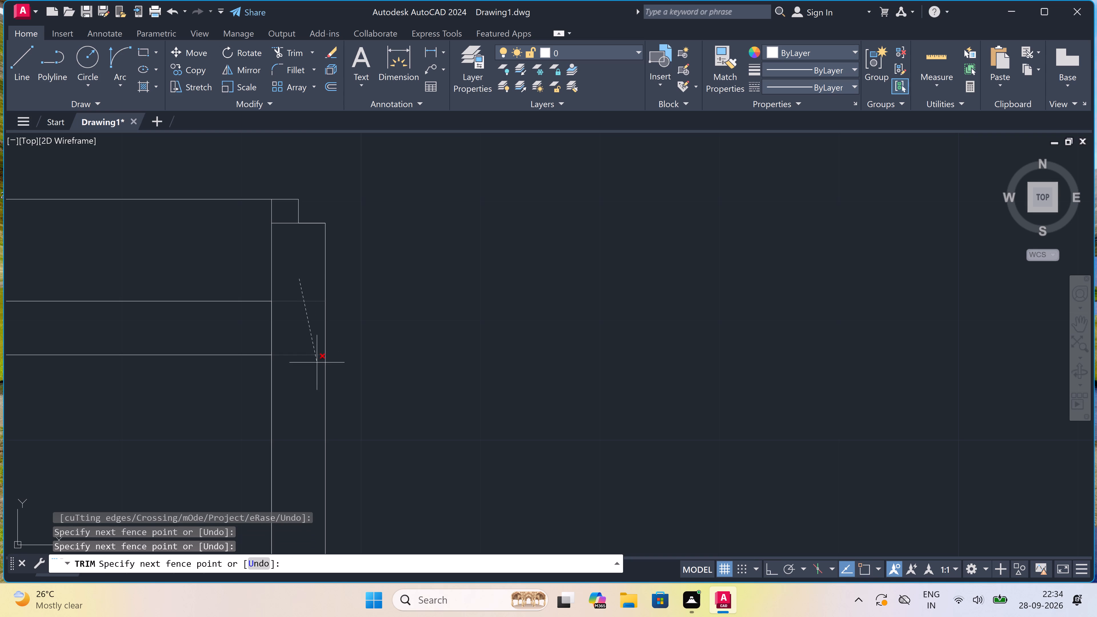
pyautogui.click(316, 364)
pyautogui.click(281, 340)
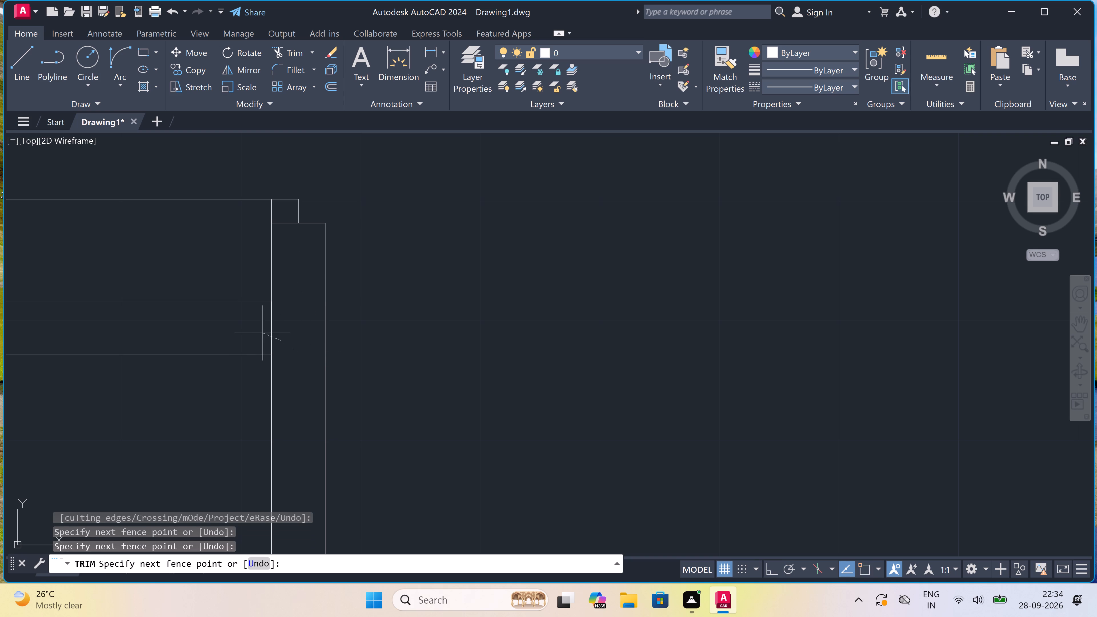
pyautogui.click(255, 333)
# Trim the horizontal wall's upper line where it crosses inside the corridor's right wall, opening that junction.
pyautogui.scroll(-3, 255, 332)
pyautogui.scroll(-2, 292, 324)
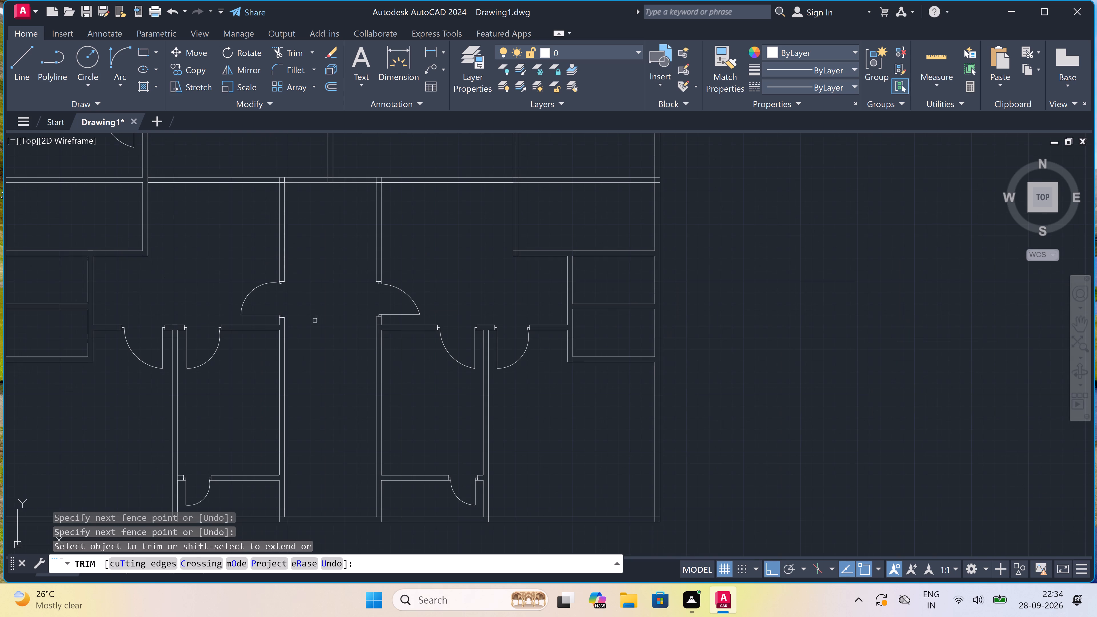
pyautogui.scroll(3, 357, 322)
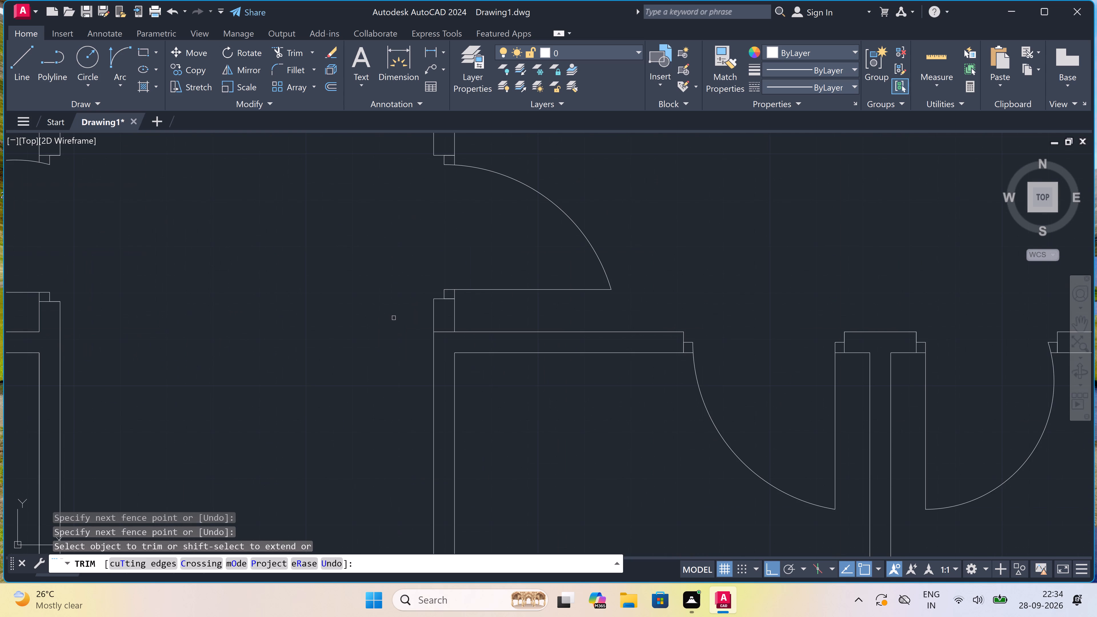
pyautogui.scroll(1, 428, 316)
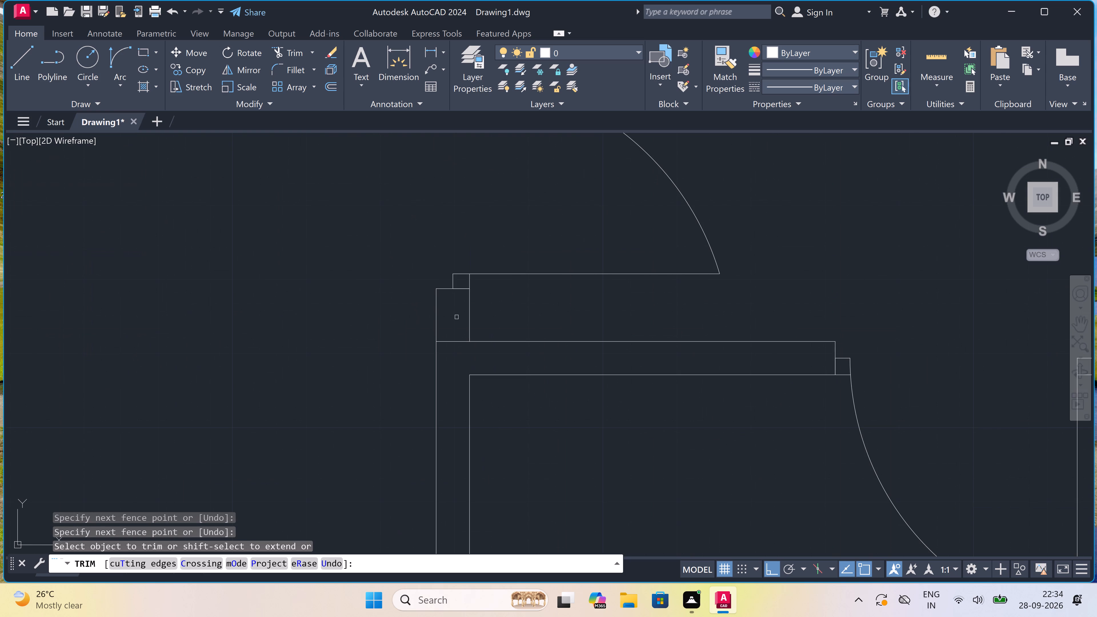
pyautogui.moveTo(454, 318); pyautogui.dragTo(454, 321)
pyautogui.click(464, 371)
pyautogui.scroll(-3, 333, 358)
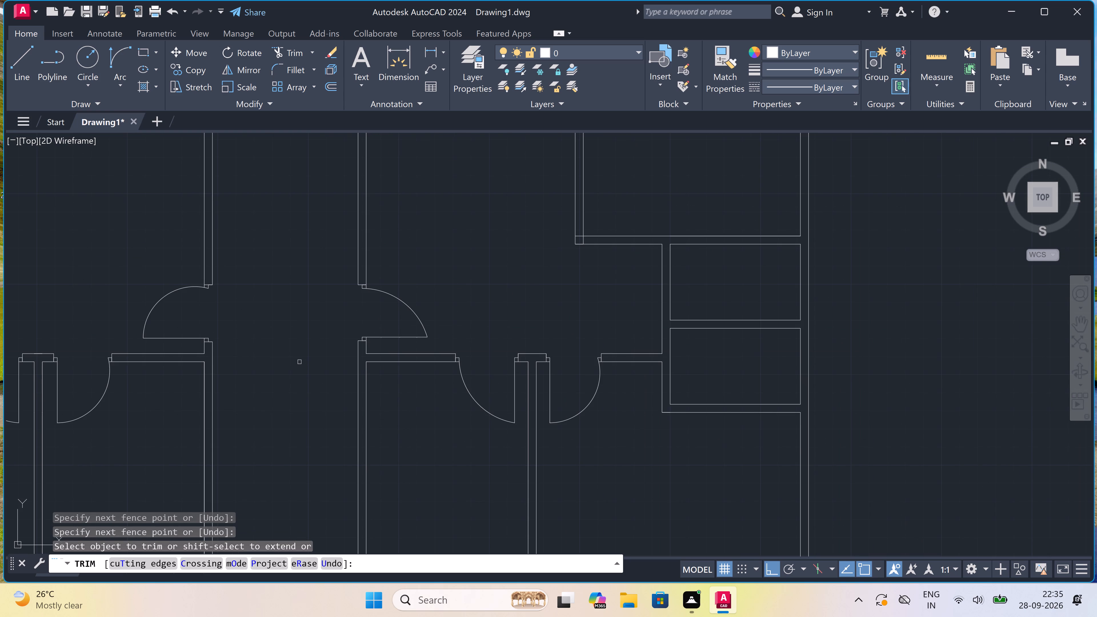
# Trim the bottom outer wall's inner line across the small room left of the corridor and inside the corridor's left wall.
pyautogui.scroll(-3, 299, 362)
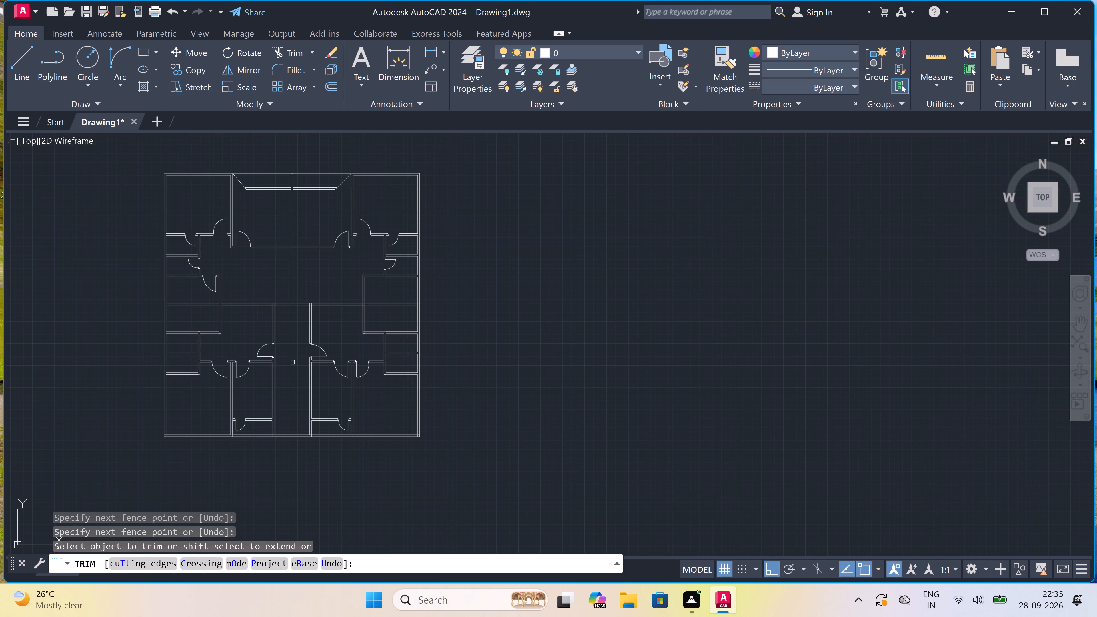
pyautogui.scroll(1, 281, 381)
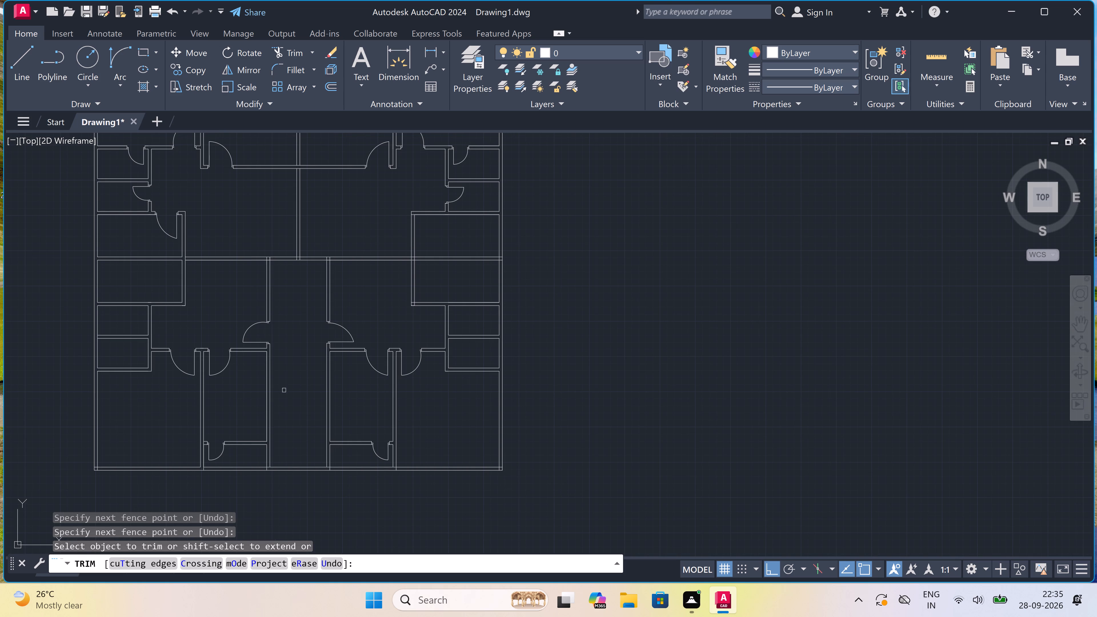
pyautogui.scroll(-2, 272, 451)
pyautogui.scroll(3, 269, 454)
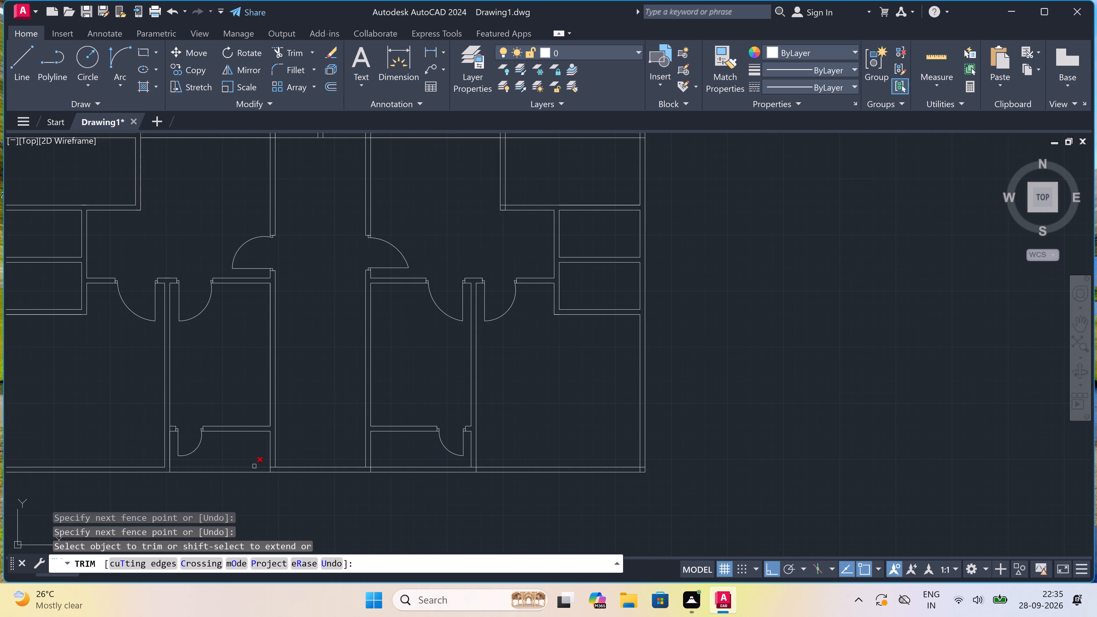
pyautogui.click(254, 466)
pyautogui.scroll(2, 297, 480)
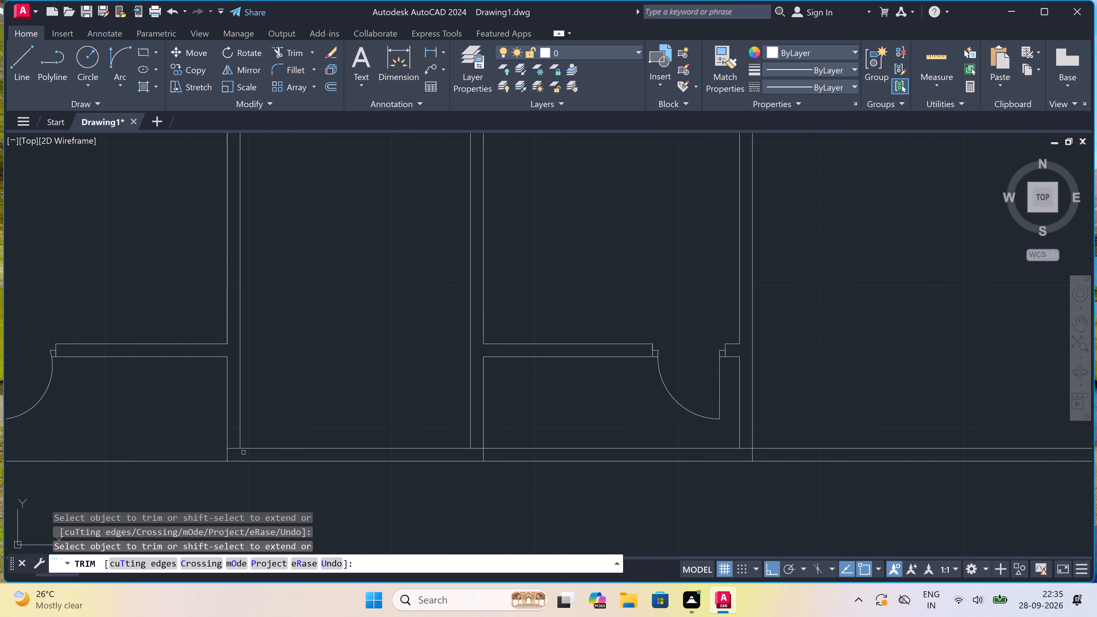
pyautogui.scroll(2, 243, 452)
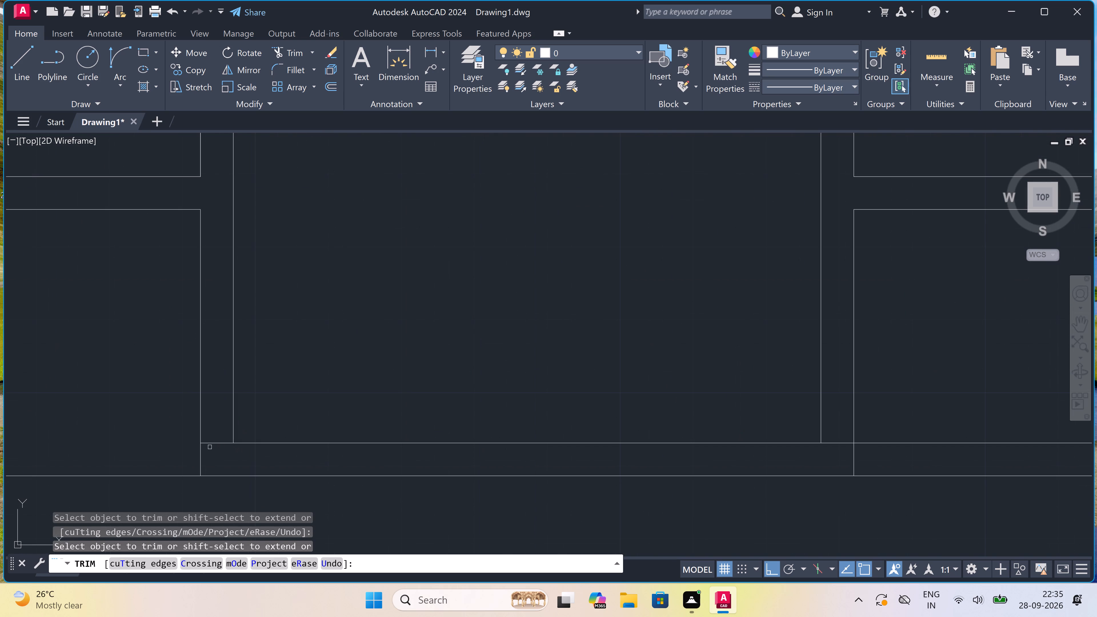
pyautogui.click(206, 445)
# Trim the bottom outer wall's inner line across the small room right of the corridor and inside the corridor's right wall.
pyautogui.scroll(-2, 206, 427)
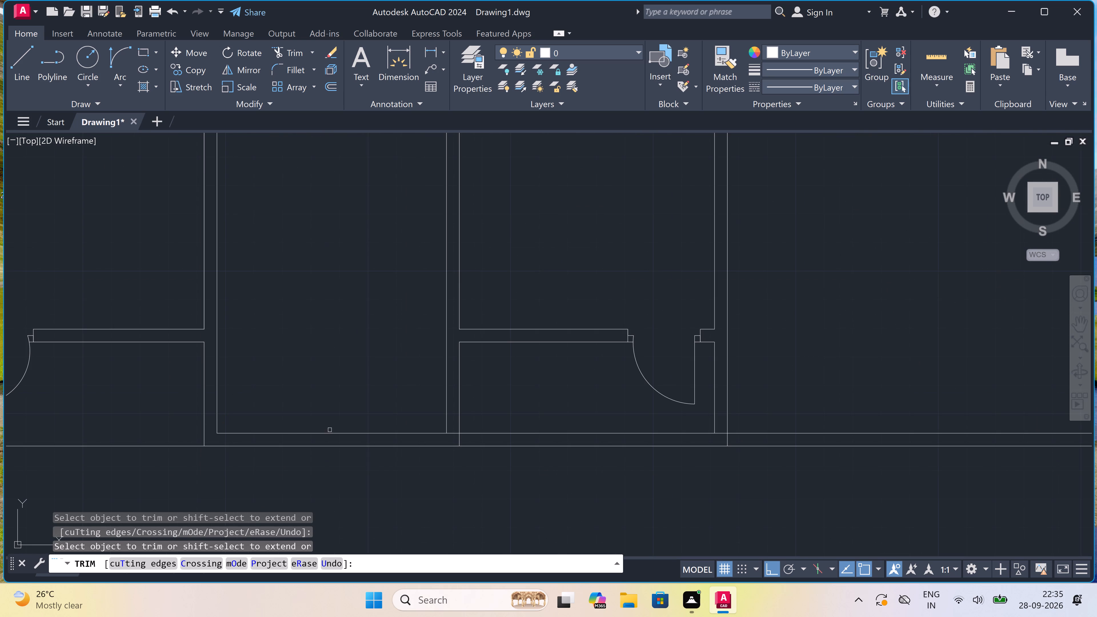
pyautogui.scroll(-1, 411, 432)
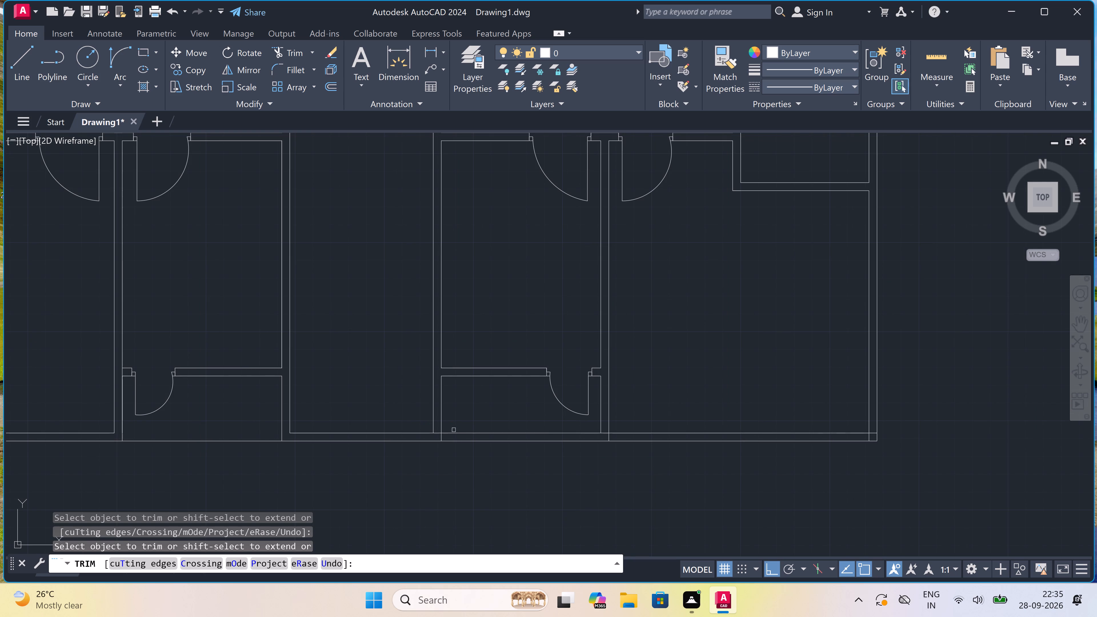
pyautogui.click(453, 432)
pyautogui.scroll(1, 426, 439)
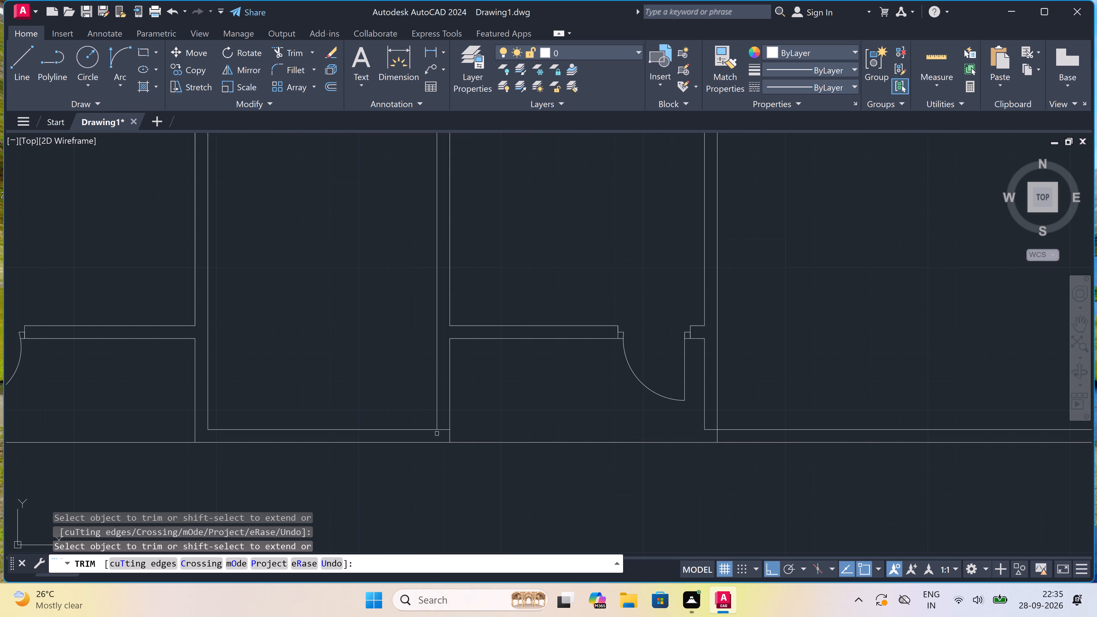
pyautogui.scroll(2, 437, 434)
pyautogui.click(437, 432)
pyautogui.click(442, 421)
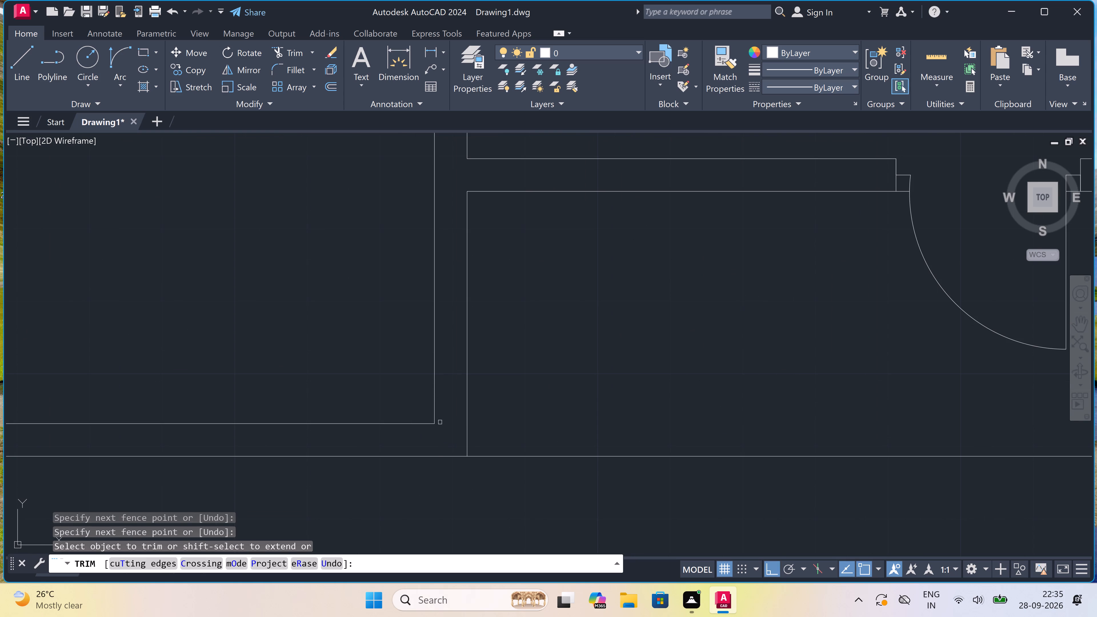
# Trim the crossing lines where the bottom outer wall meets the partition between the right small room and the bottom-right room.
pyautogui.scroll(-5, 404, 438)
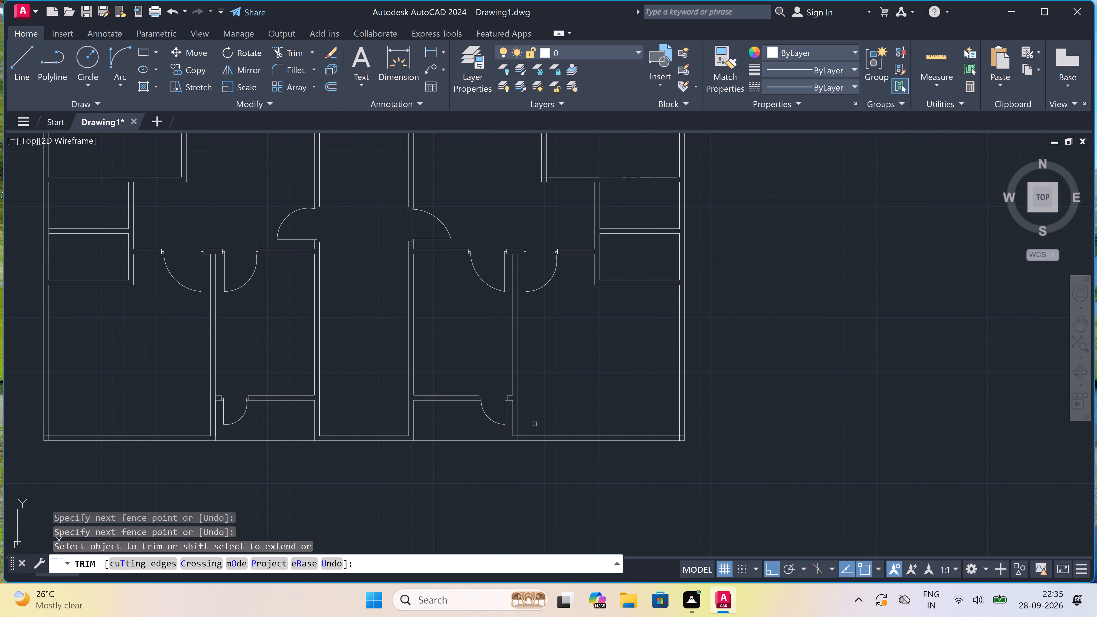
pyautogui.scroll(3, 513, 436)
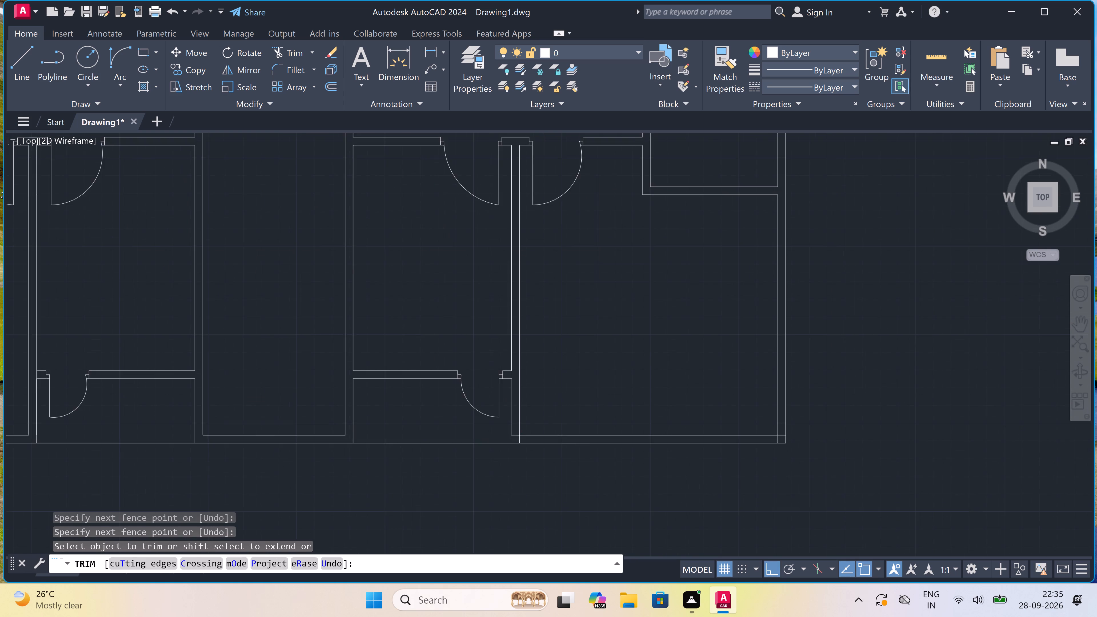
pyautogui.scroll(2, 526, 435)
pyautogui.click(533, 446)
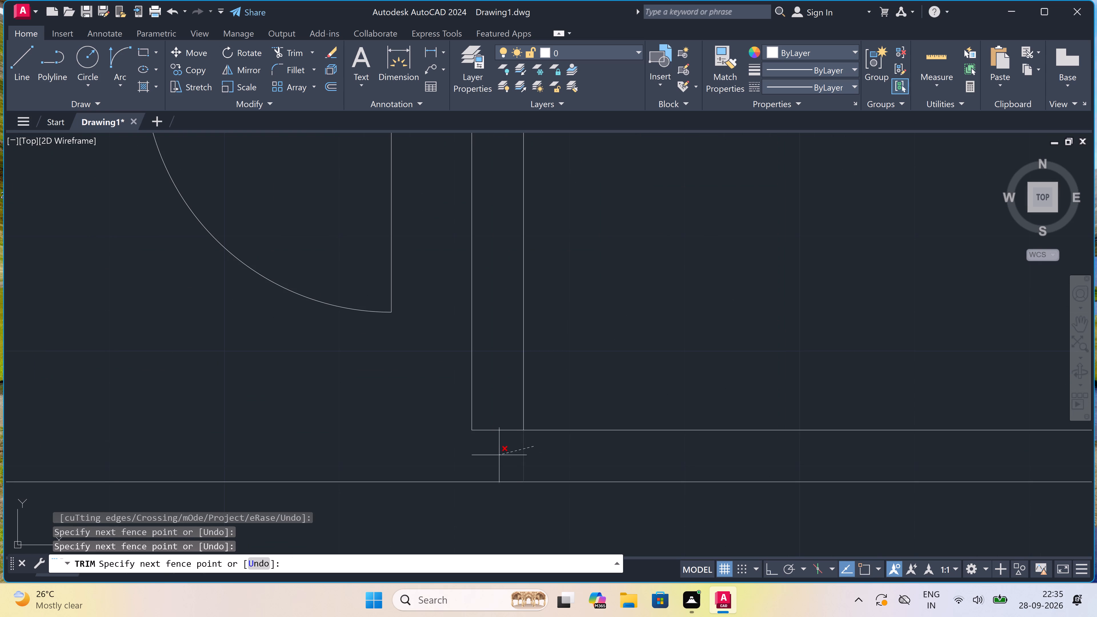
pyautogui.click(499, 455)
pyautogui.click(500, 455)
pyautogui.click(499, 407)
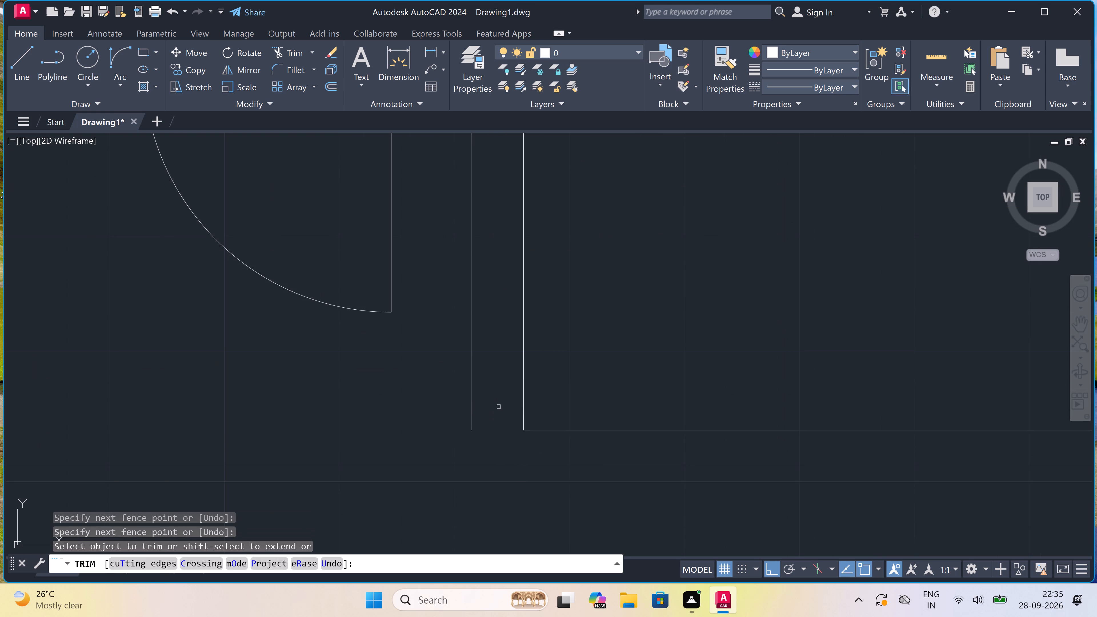
pyautogui.press('Escape')
# Extend that partition's left line down to the outer line of the bottom wall.
pyautogui.write('ex')
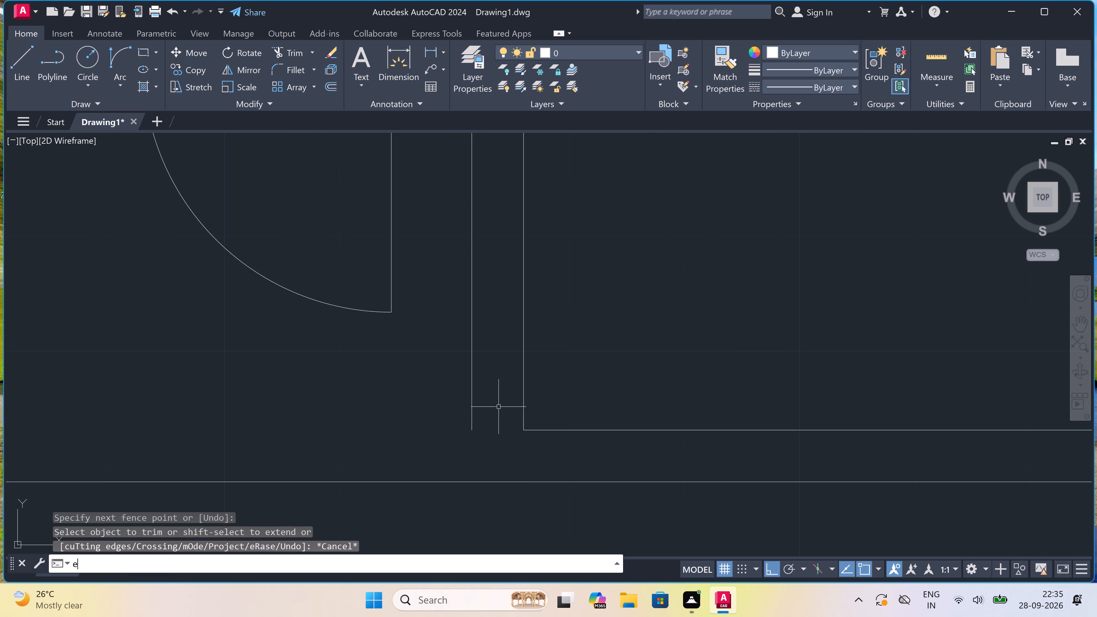
pyautogui.press('space')
pyautogui.click(490, 396)
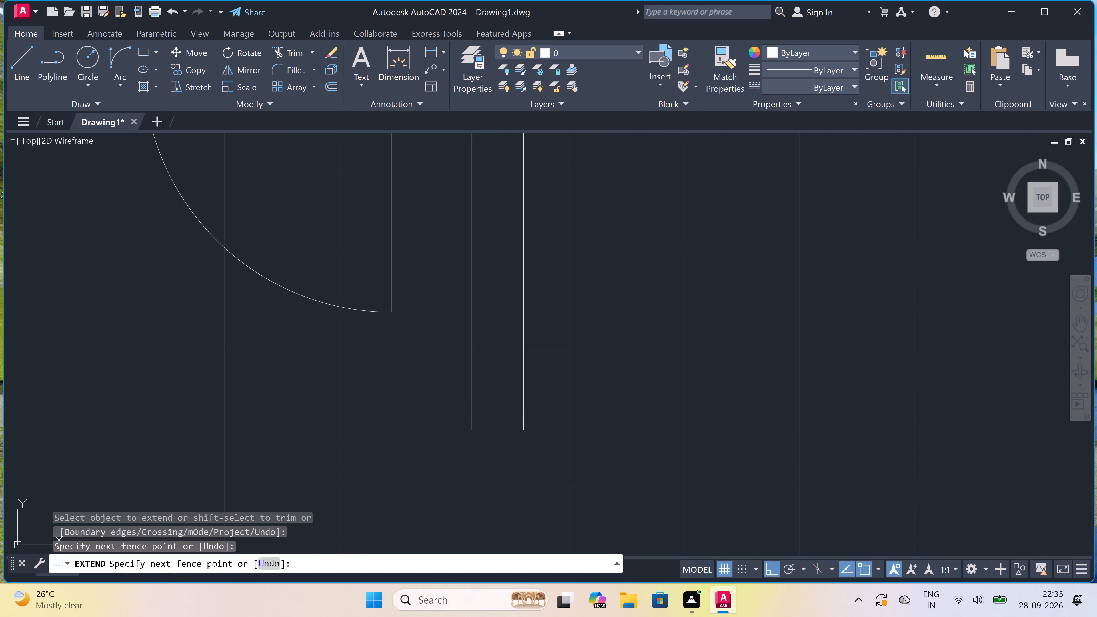
pyautogui.click(428, 424)
pyautogui.scroll(-3, 431, 422)
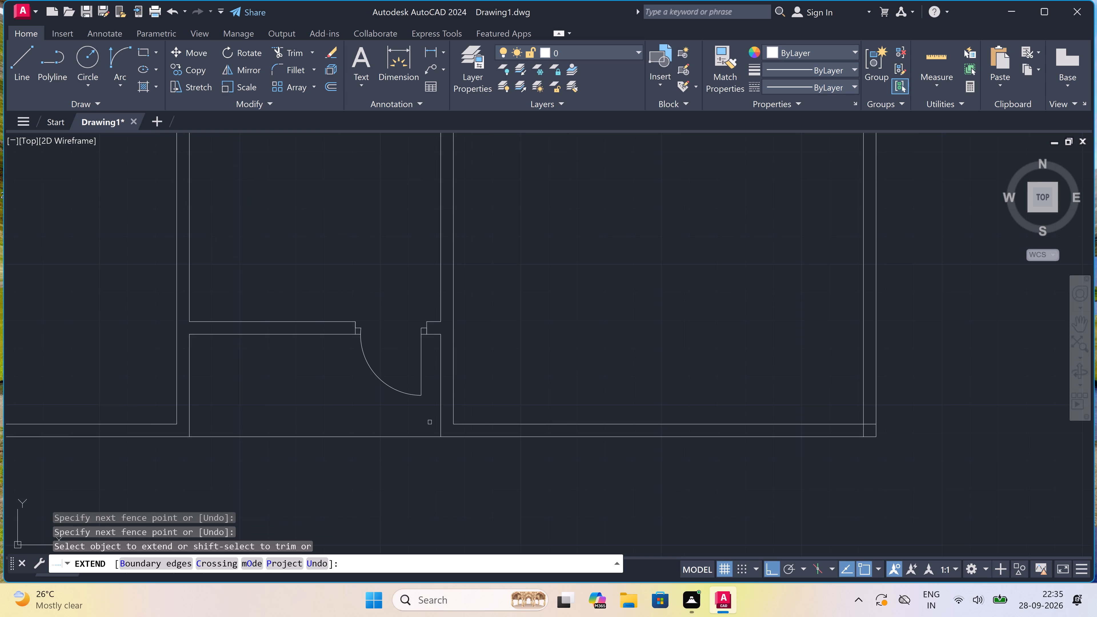
pyautogui.press('Escape')
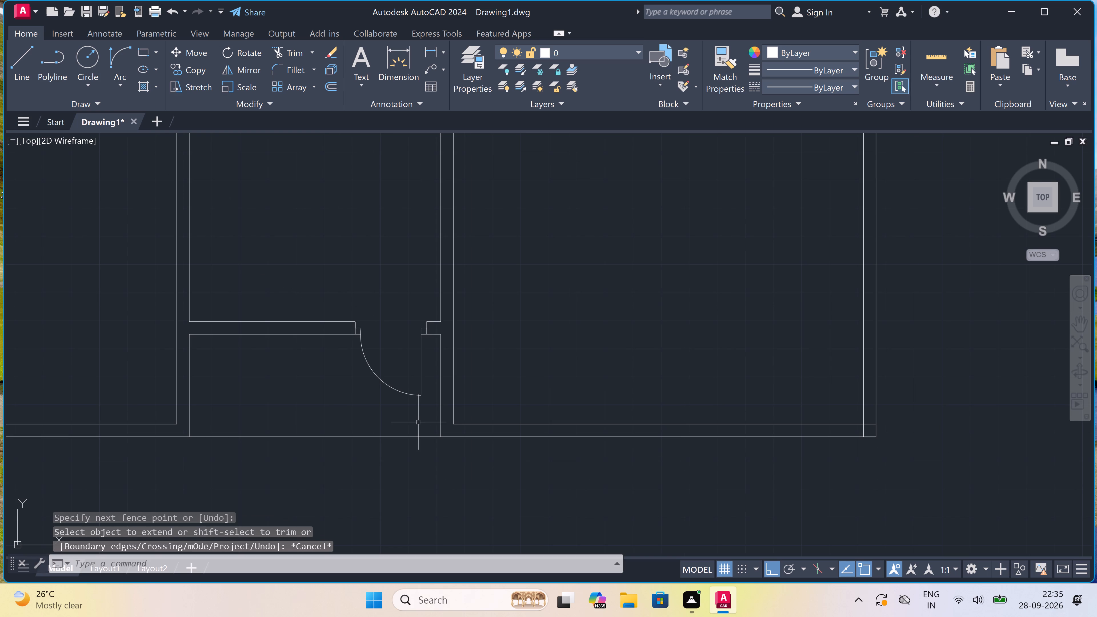
# Delete the two diagonal lines at the ends of the horizontal wall near the plan's top edge.
pyautogui.scroll(-5, 418, 421)
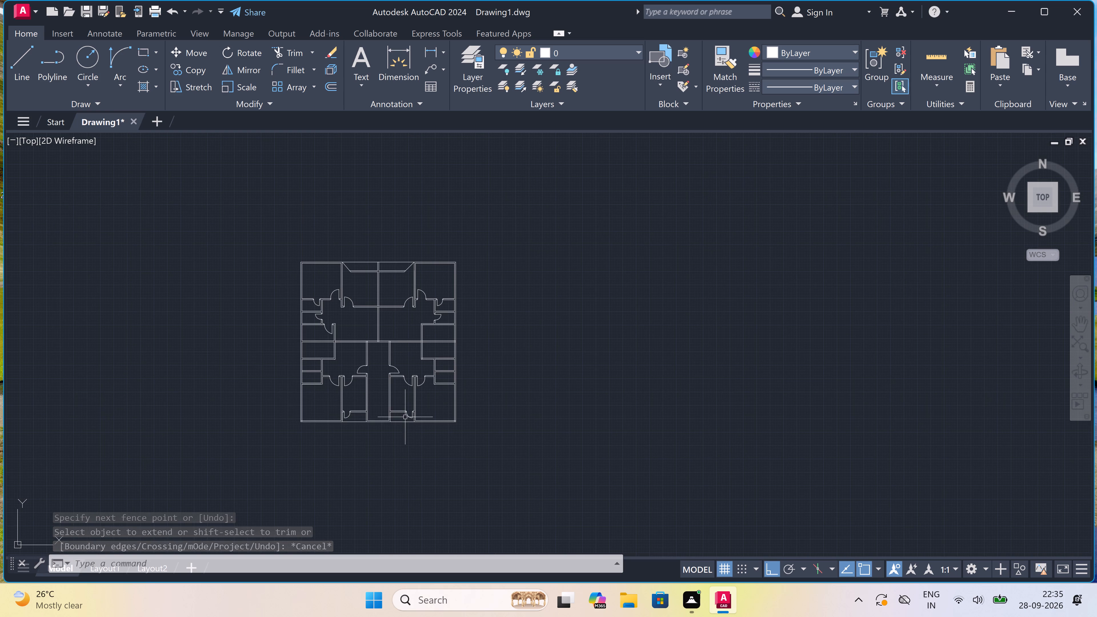
pyautogui.scroll(3, 381, 251)
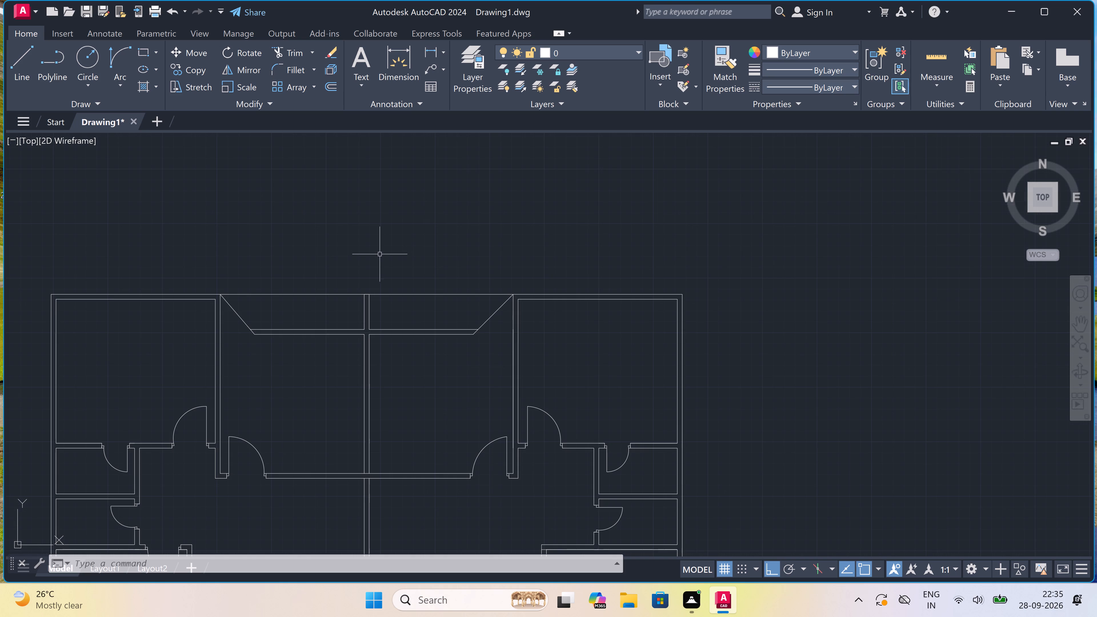
pyautogui.scroll(3, 247, 308)
pyautogui.click(246, 308)
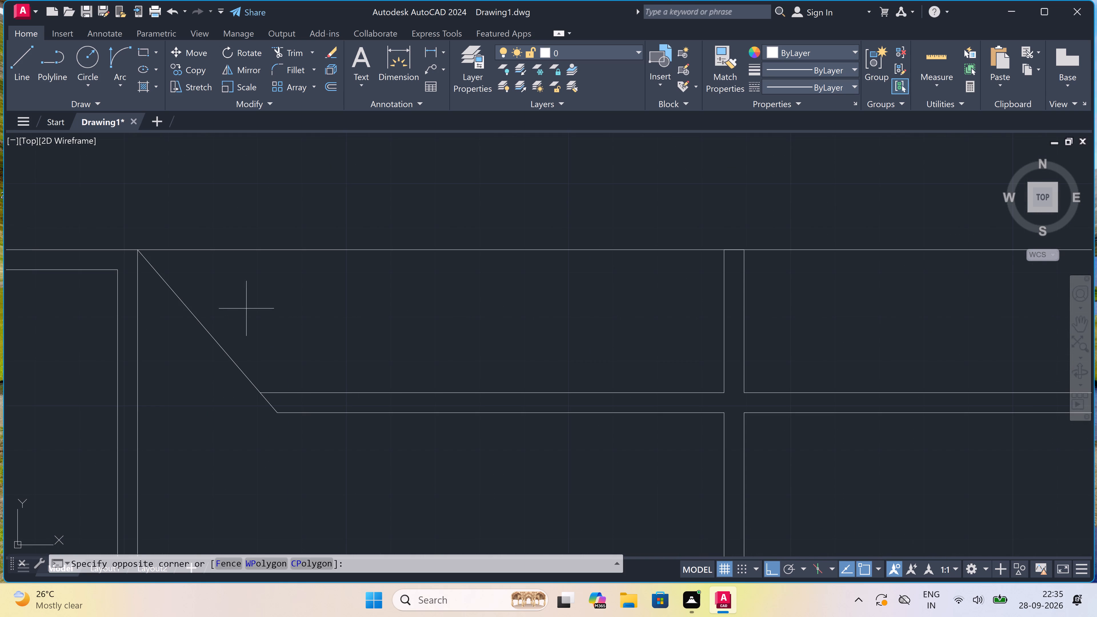
pyautogui.click(194, 355)
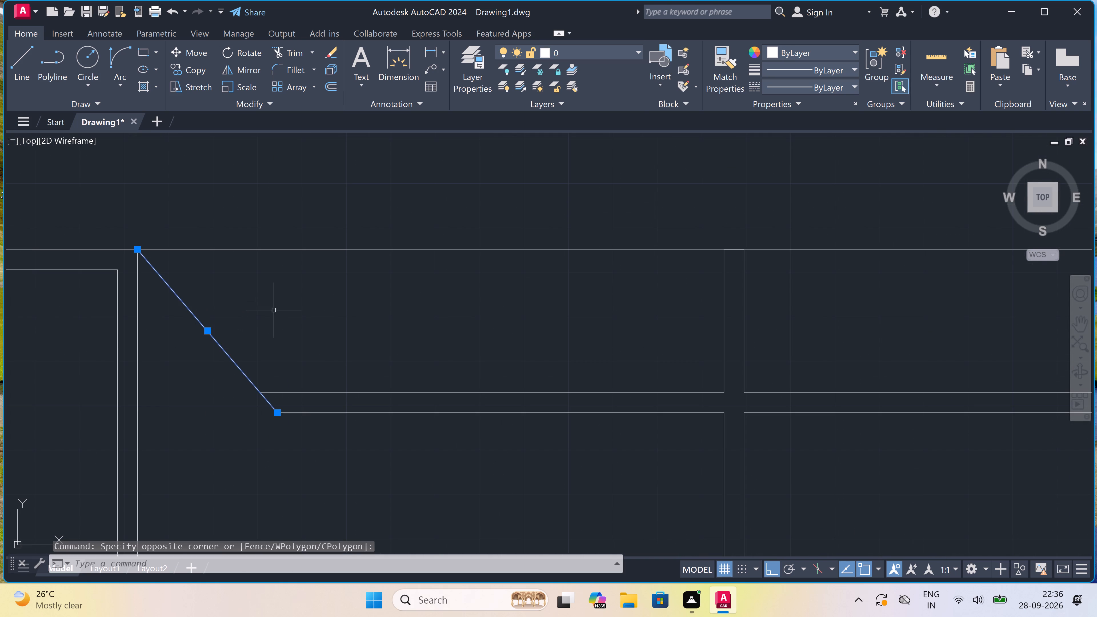
pyautogui.scroll(-1, 291, 301)
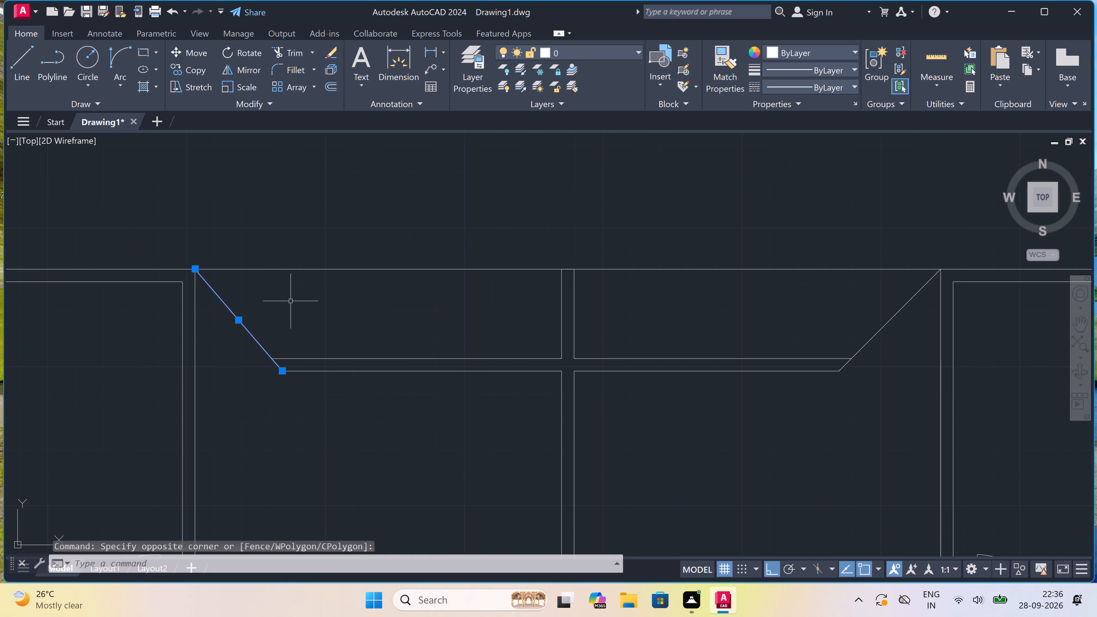
pyautogui.scroll(-2, 291, 301)
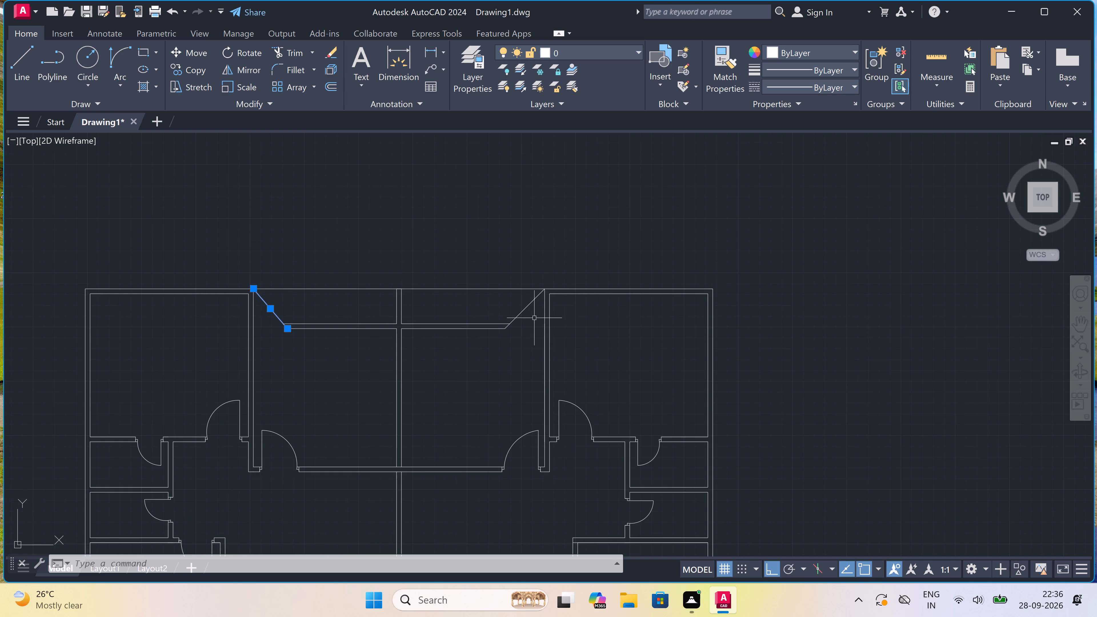
pyautogui.scroll(2, 532, 307)
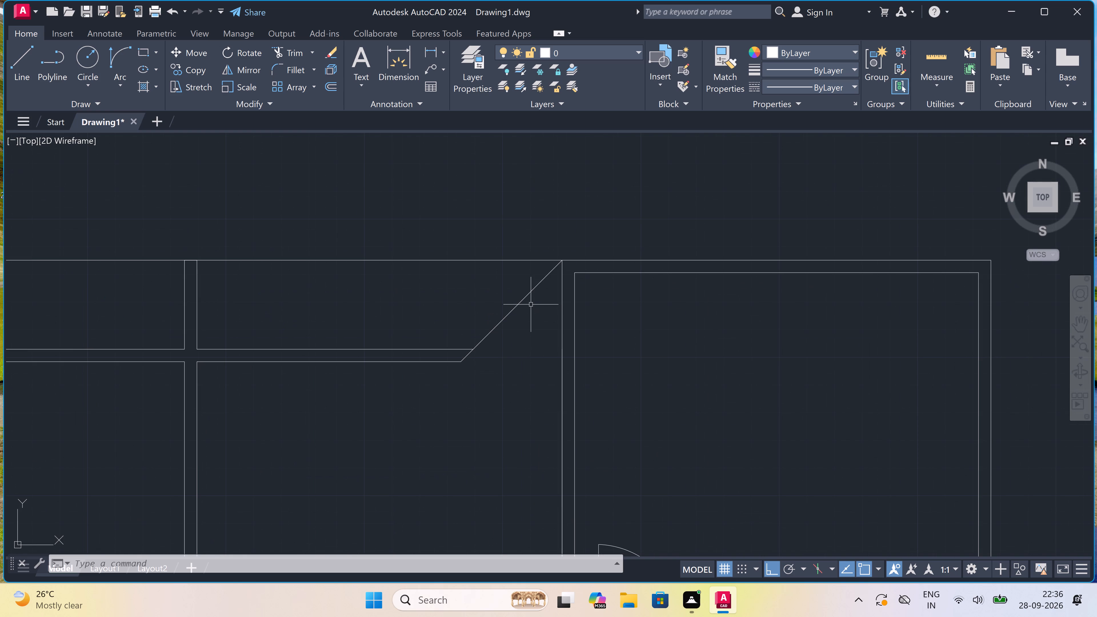
pyautogui.doubleClick(531, 305)
pyautogui.click(486, 308)
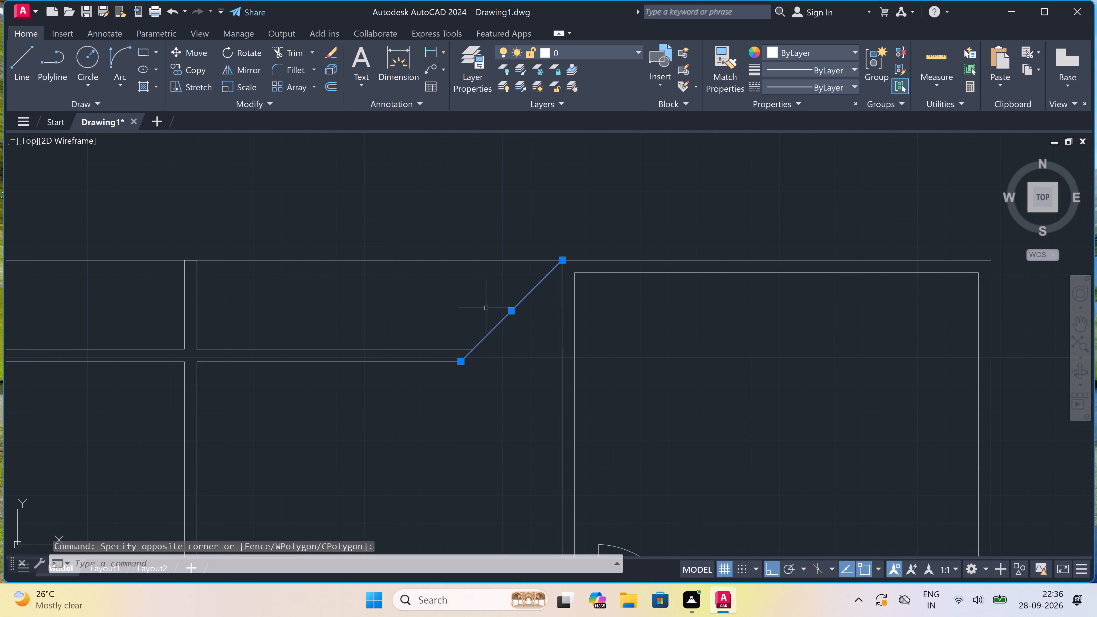
pyautogui.press('Delete')
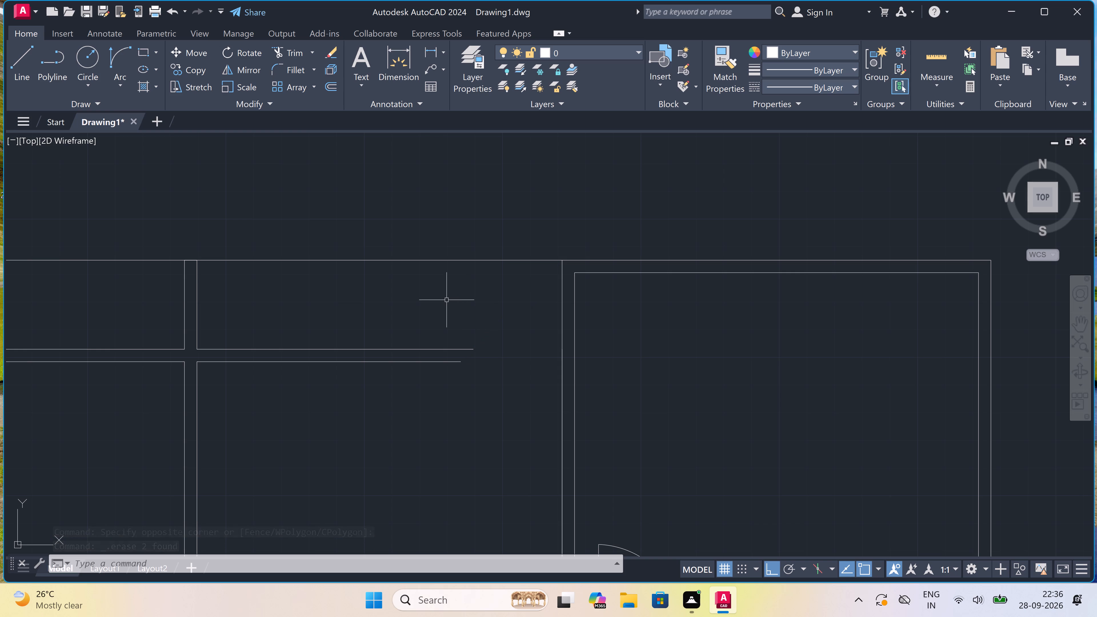
# Extend both lines of the upper horizontal wall at each end to the adjoining room walls on the left and right.
pyautogui.write('ex')
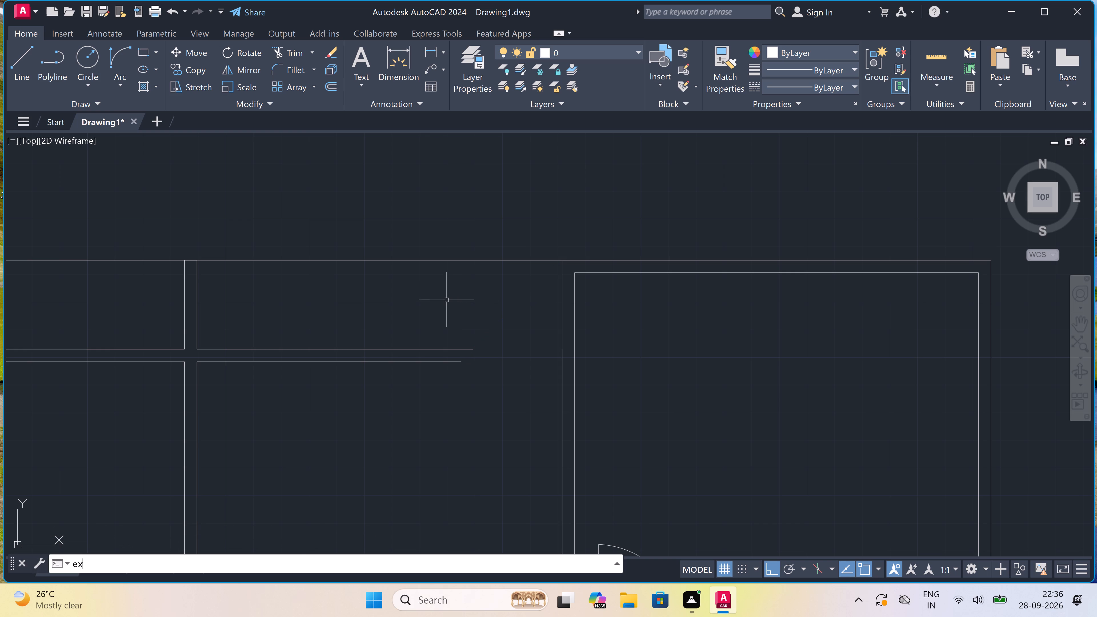
pyautogui.press('space')
pyautogui.click(435, 301)
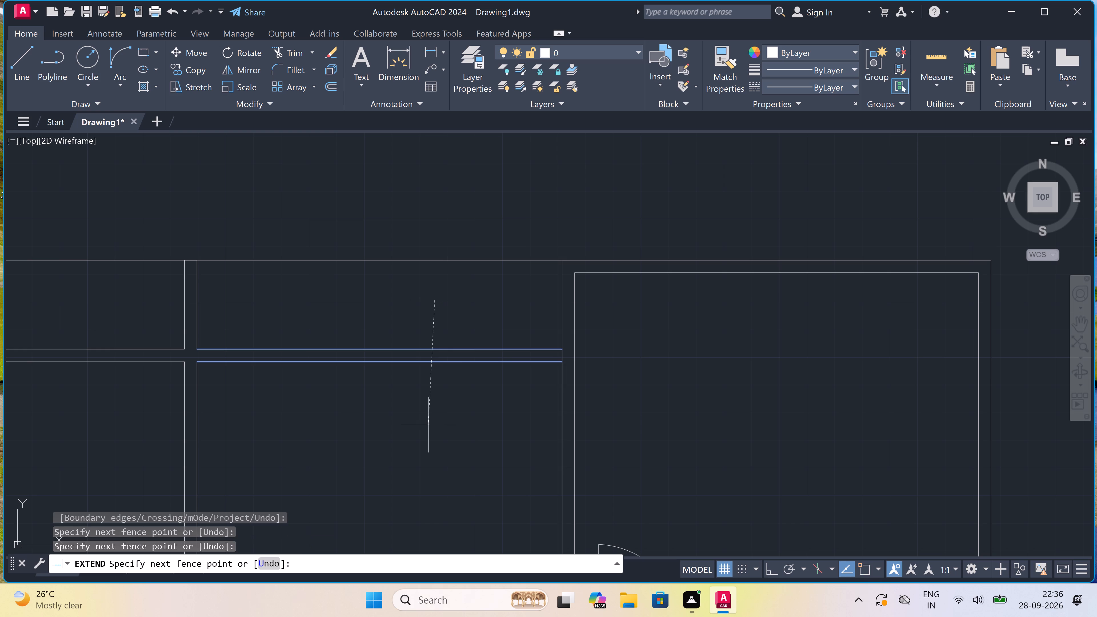
pyautogui.click(432, 464)
pyautogui.scroll(-2, 427, 414)
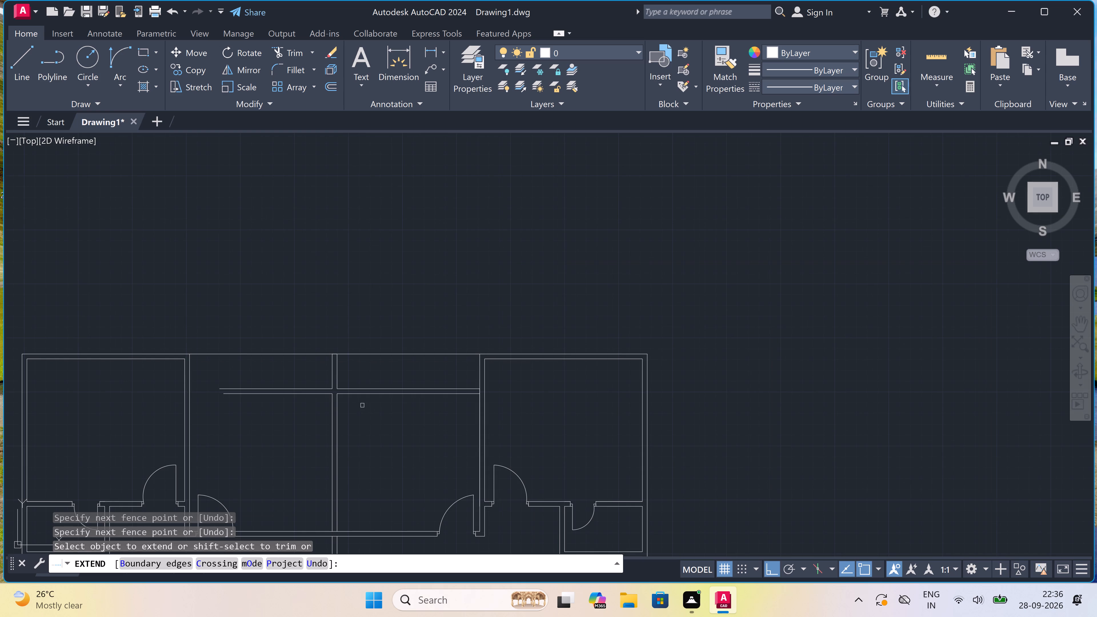
pyautogui.click(283, 372)
pyautogui.click(275, 449)
pyautogui.click(259, 400)
pyautogui.moveTo(244, 364); pyautogui.dragTo(240, 358)
pyautogui.press('Escape')
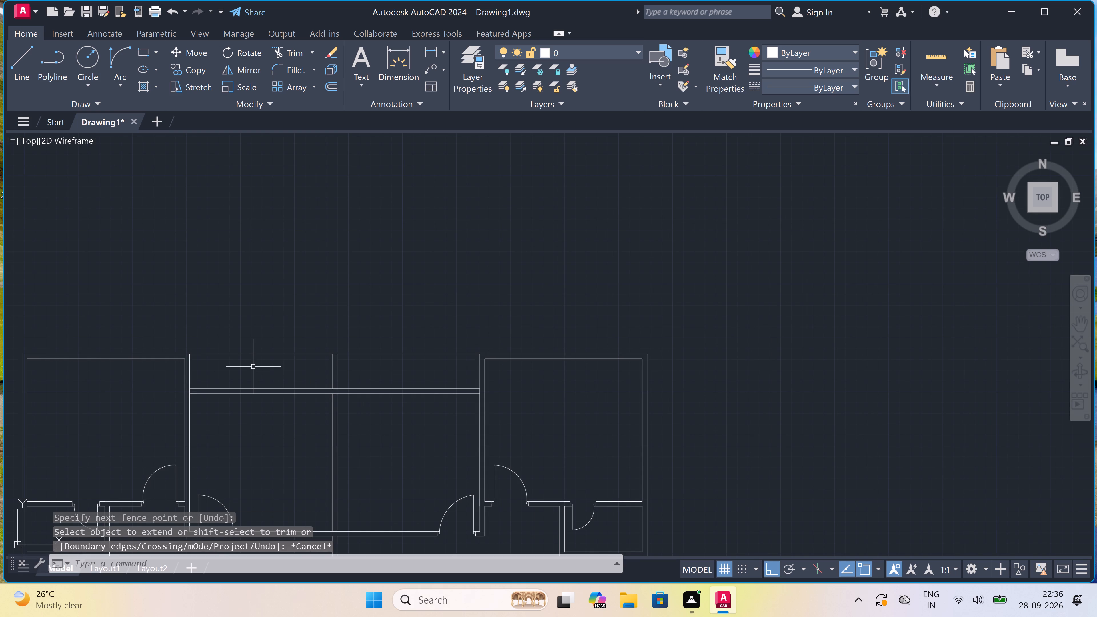
pyautogui.scroll(-4, 290, 311)
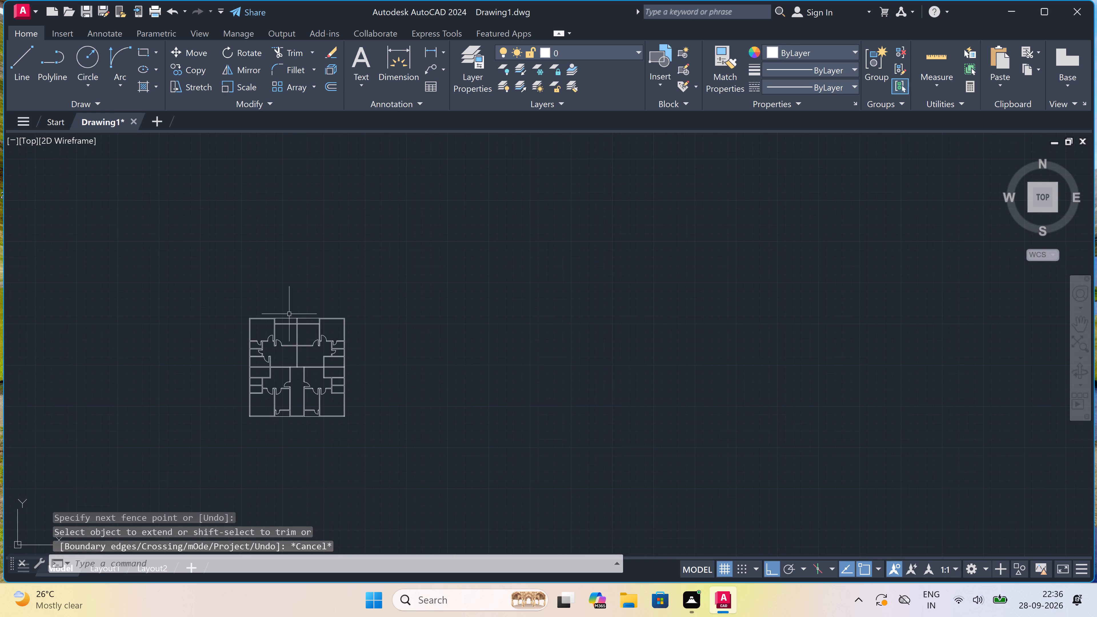
# Draw a horizontal line across the central corridor between its side walls, just below the two facing doors.
pyautogui.scroll(3, 296, 394)
pyautogui.scroll(-1, 296, 394)
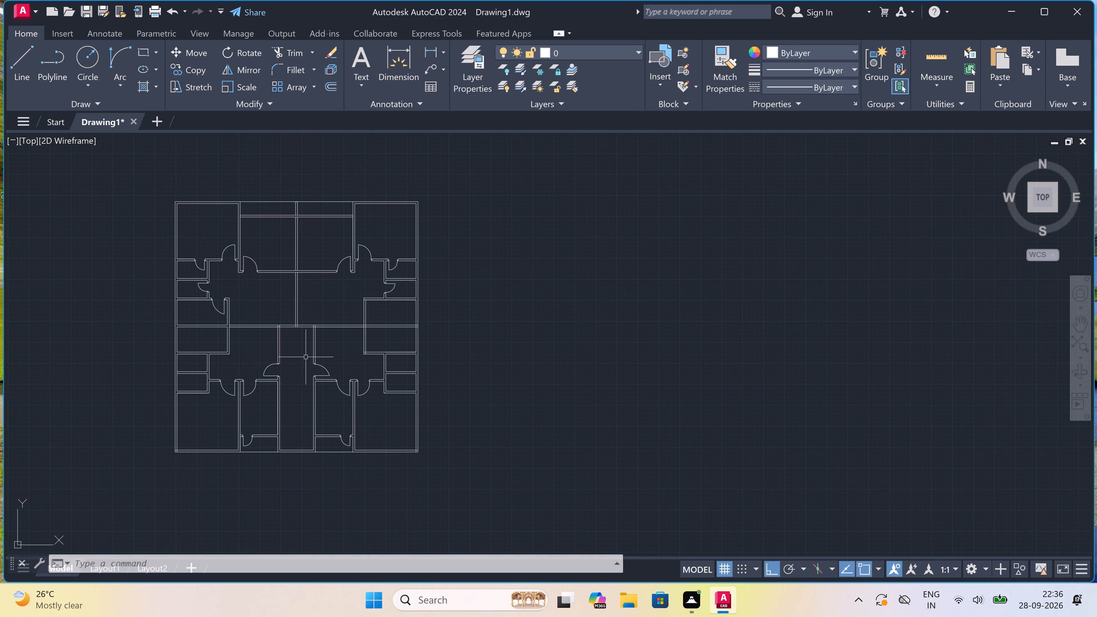
pyautogui.scroll(2, 296, 410)
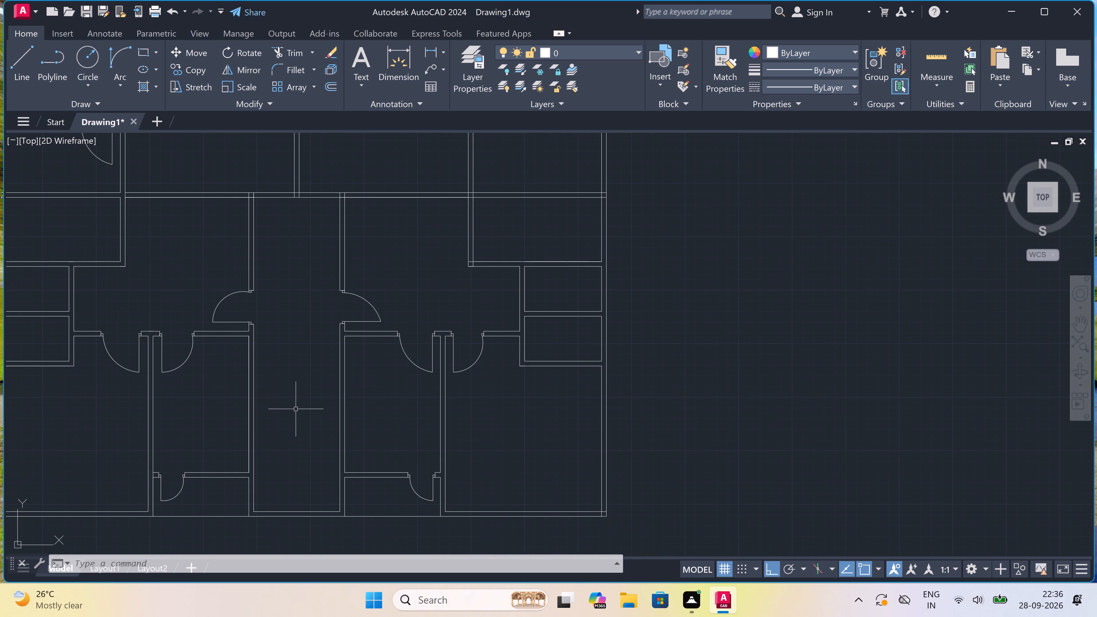
pyautogui.scroll(2, 299, 361)
pyautogui.write('l')
pyautogui.press('space')
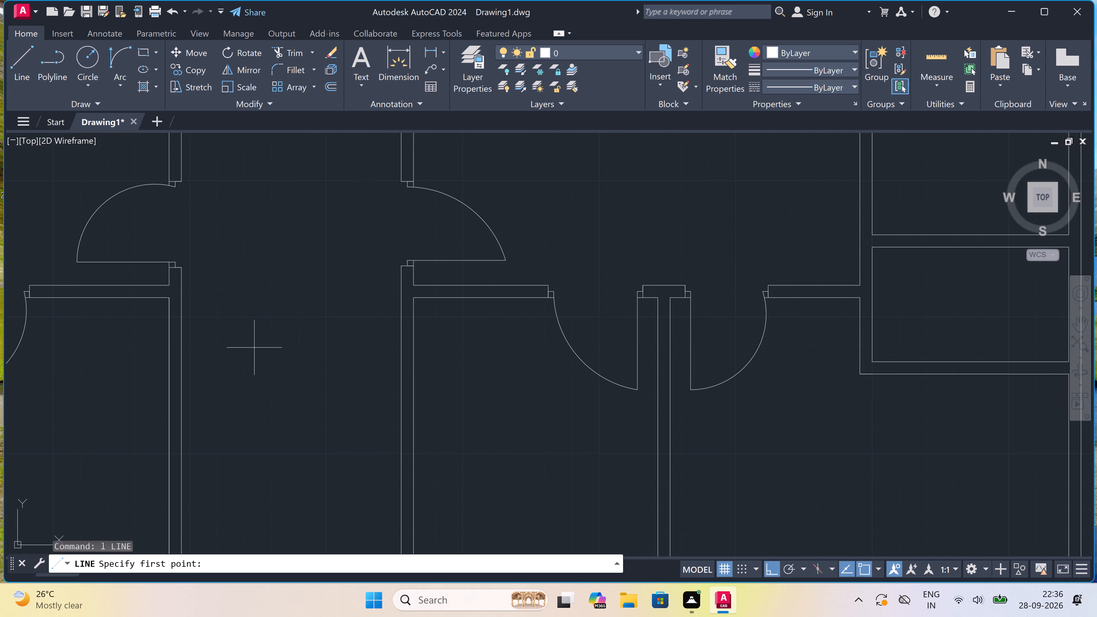
pyautogui.click(182, 305)
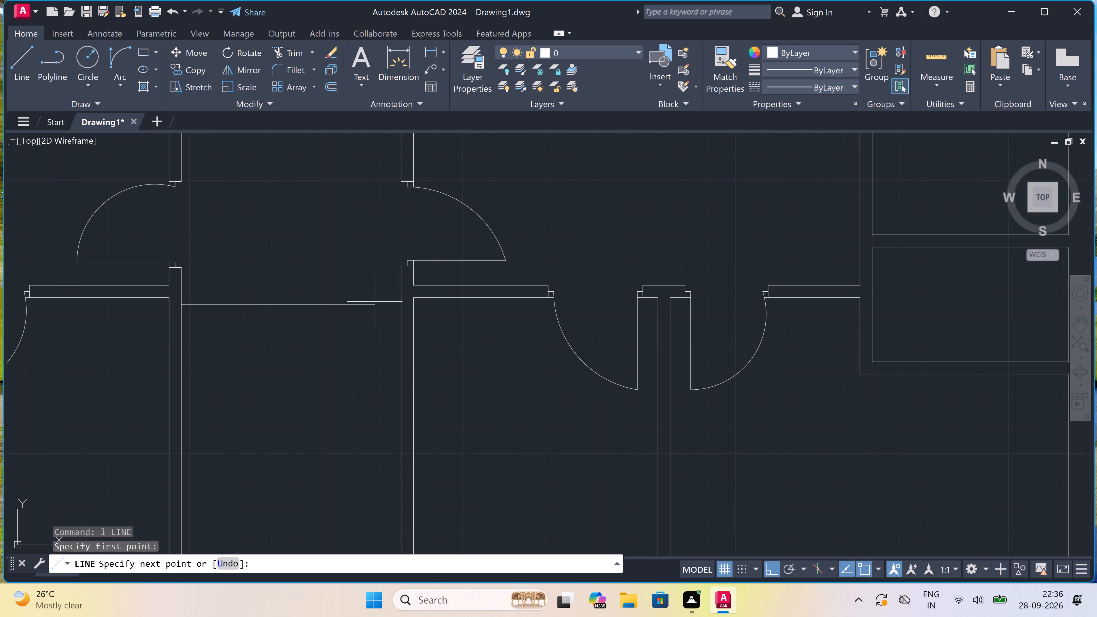
pyautogui.doubleClick(397, 306)
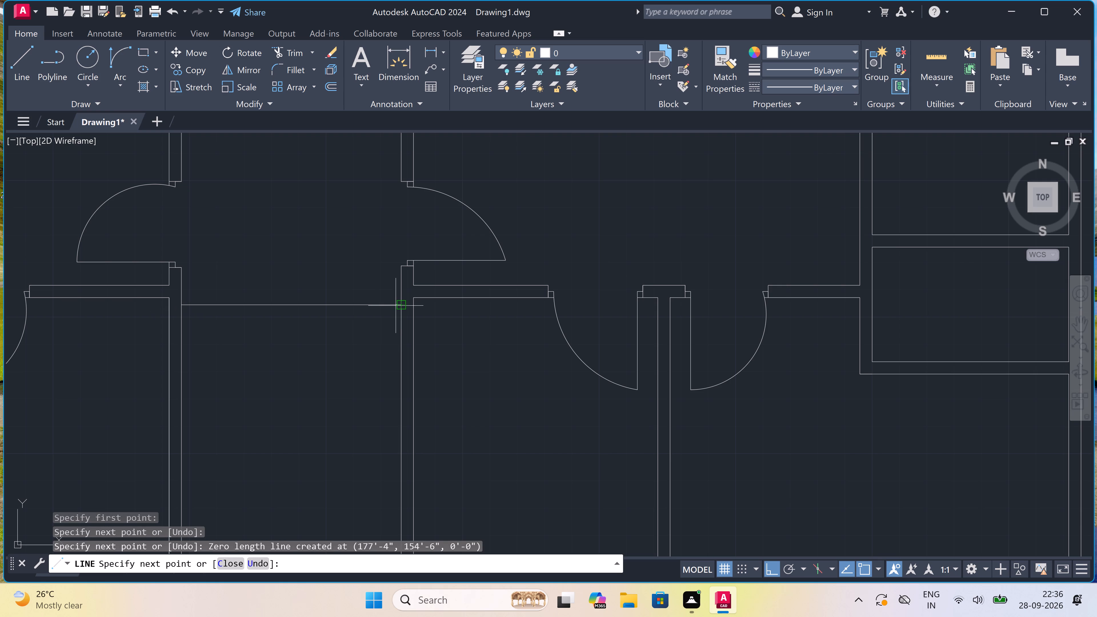
# Draw a vertical centre line from that line's midpoint about two thirds of the way down to the bottom wall.
pyautogui.click(296, 303)
pyautogui.scroll(-3, 295, 304)
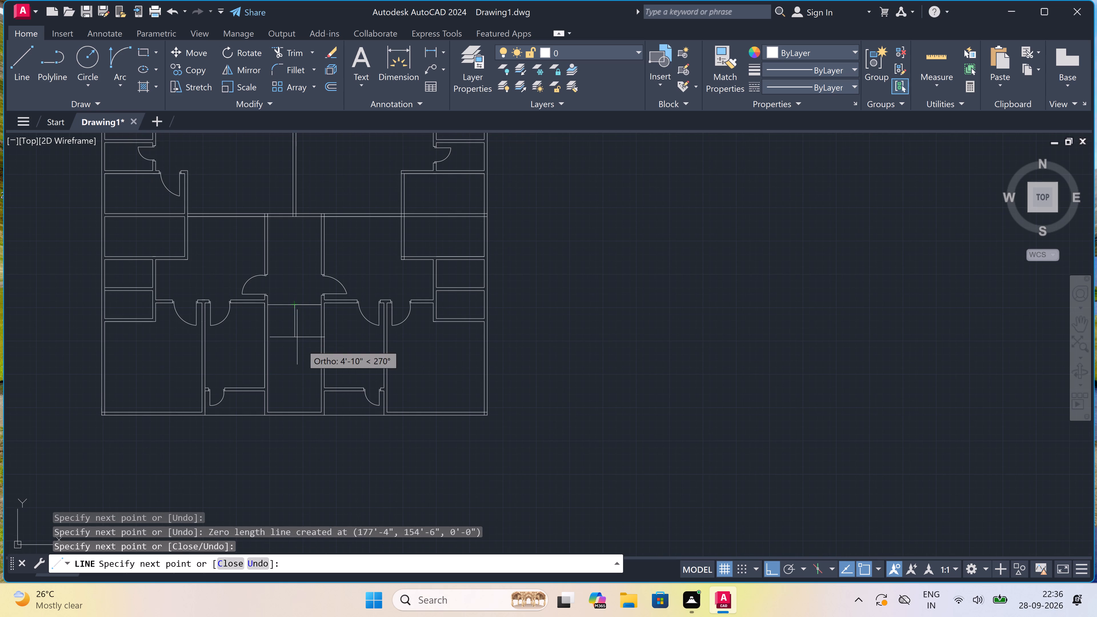
pyautogui.scroll(2, 299, 372)
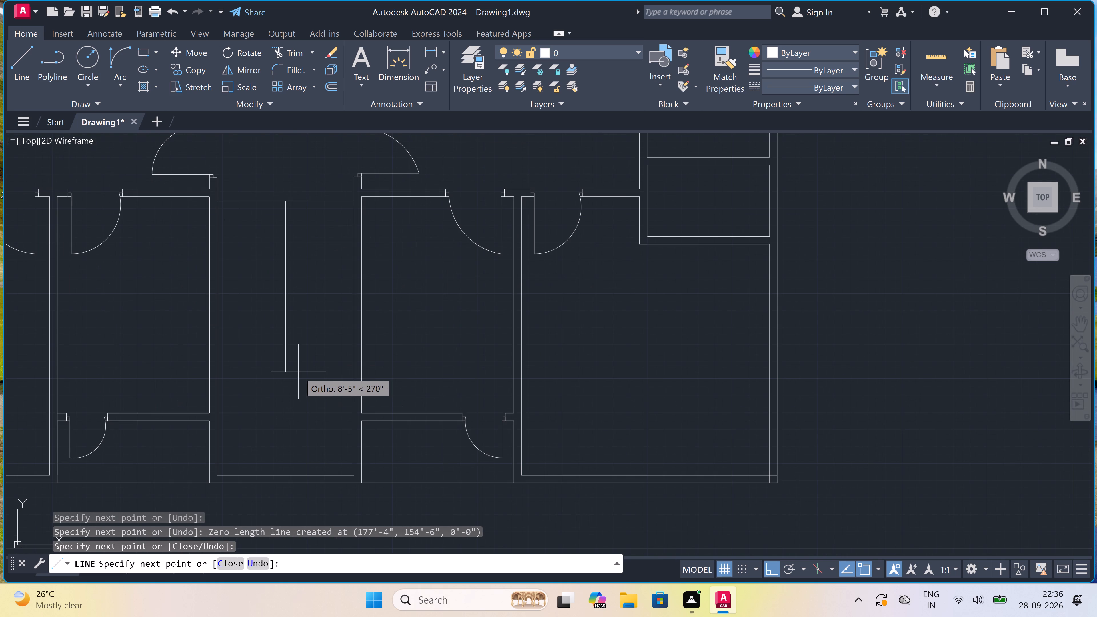
pyautogui.click(286, 378)
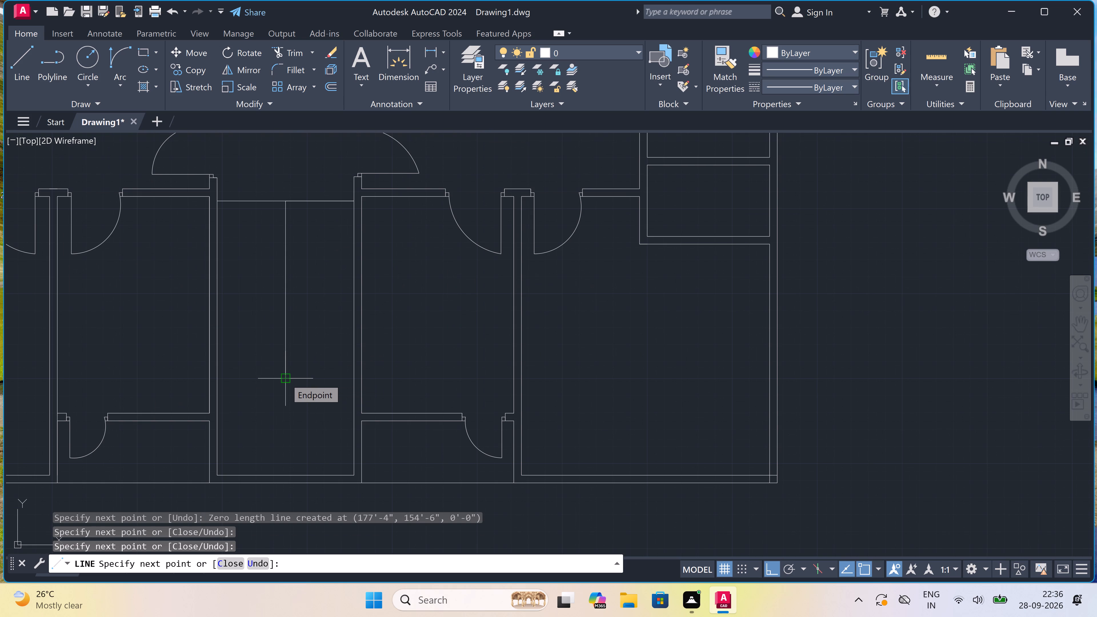
pyautogui.press('Escape')
# Offset the horizontal corridor line downward at 9" spacing, 13 times in succession, to form the stair treads.
pyautogui.write('o')
pyautogui.press('space')
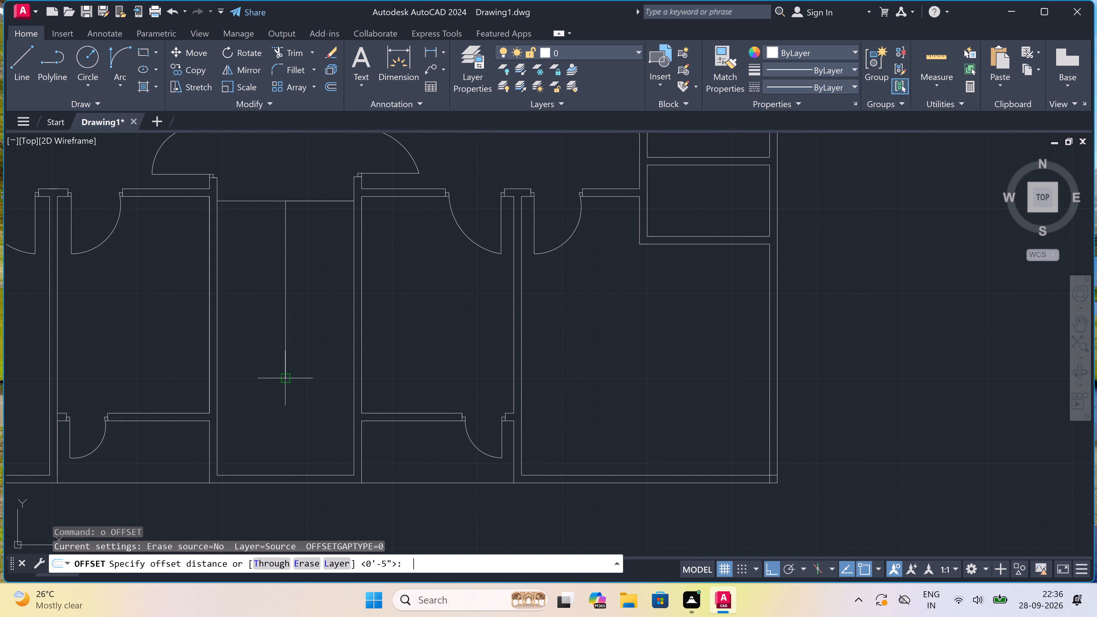
pyautogui.scroll(1, 282, 349)
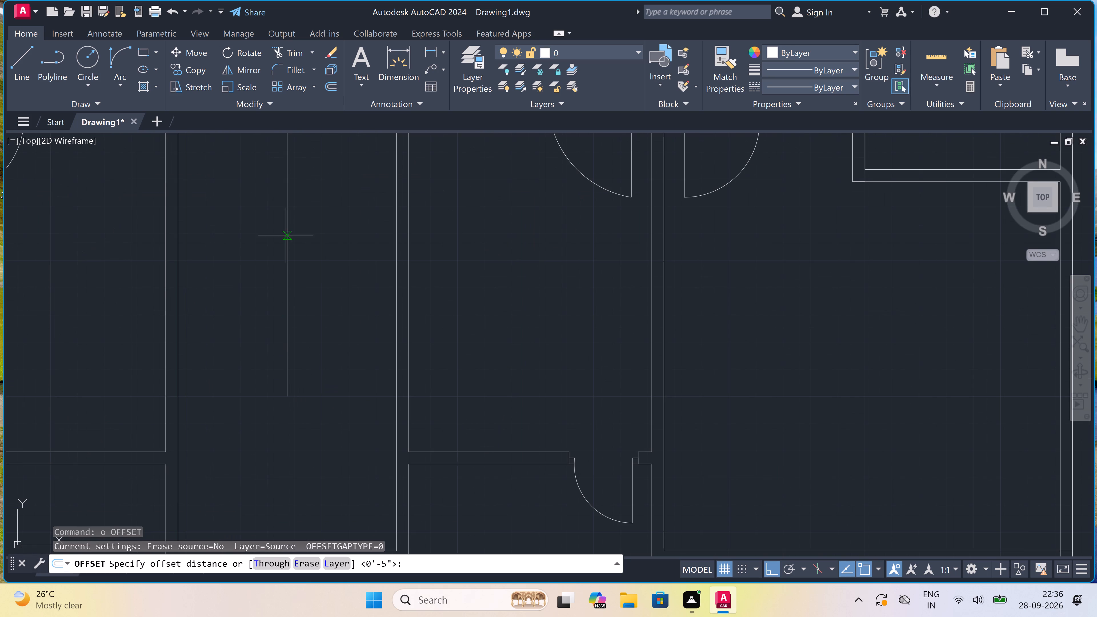
pyautogui.scroll(-3, 281, 209)
pyautogui.scroll(2, 279, 165)
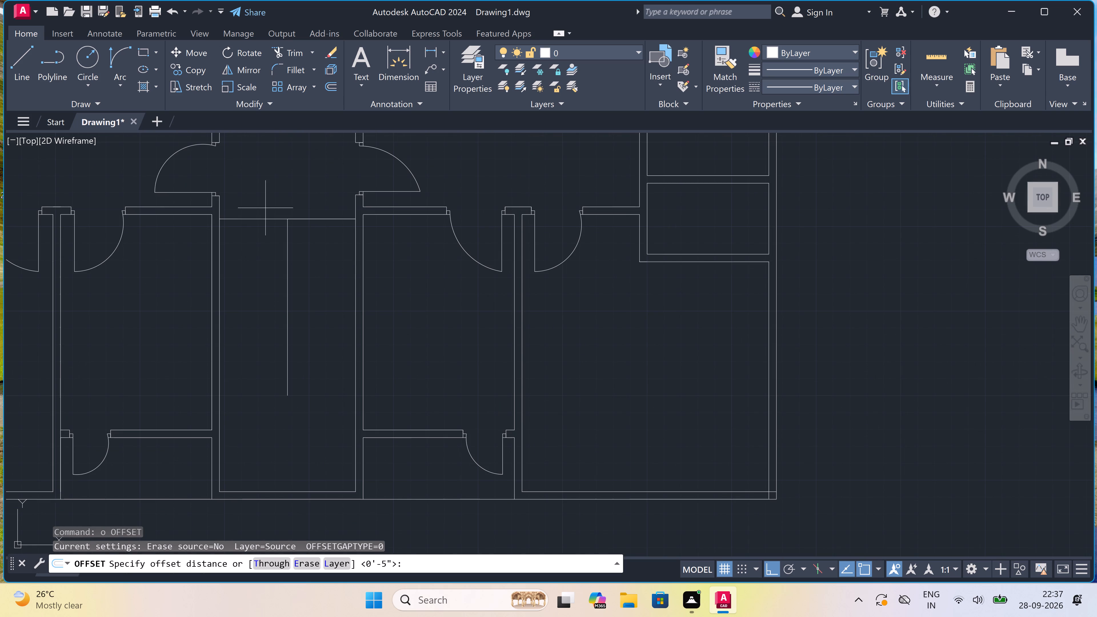
pyautogui.click(260, 221)
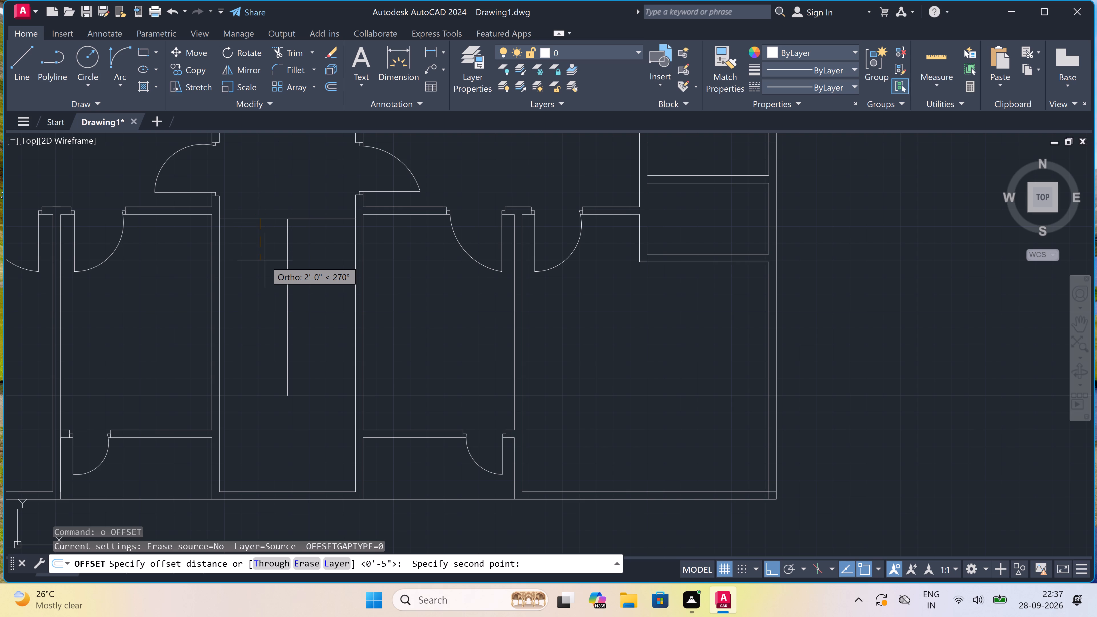
pyautogui.write('9"')
pyautogui.press('space')
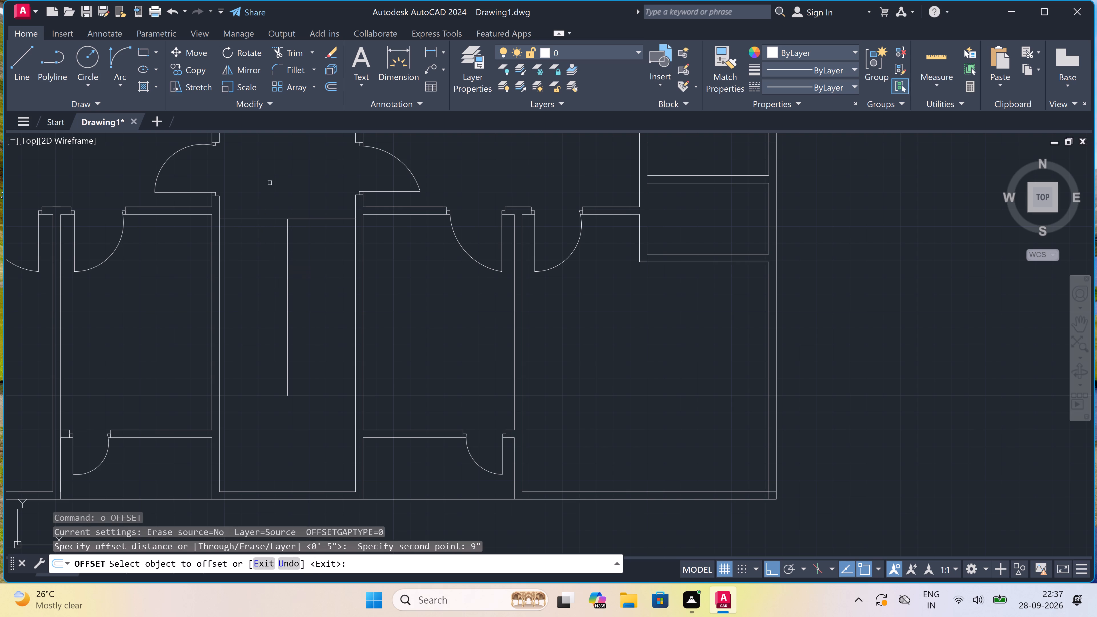
pyautogui.click(265, 220)
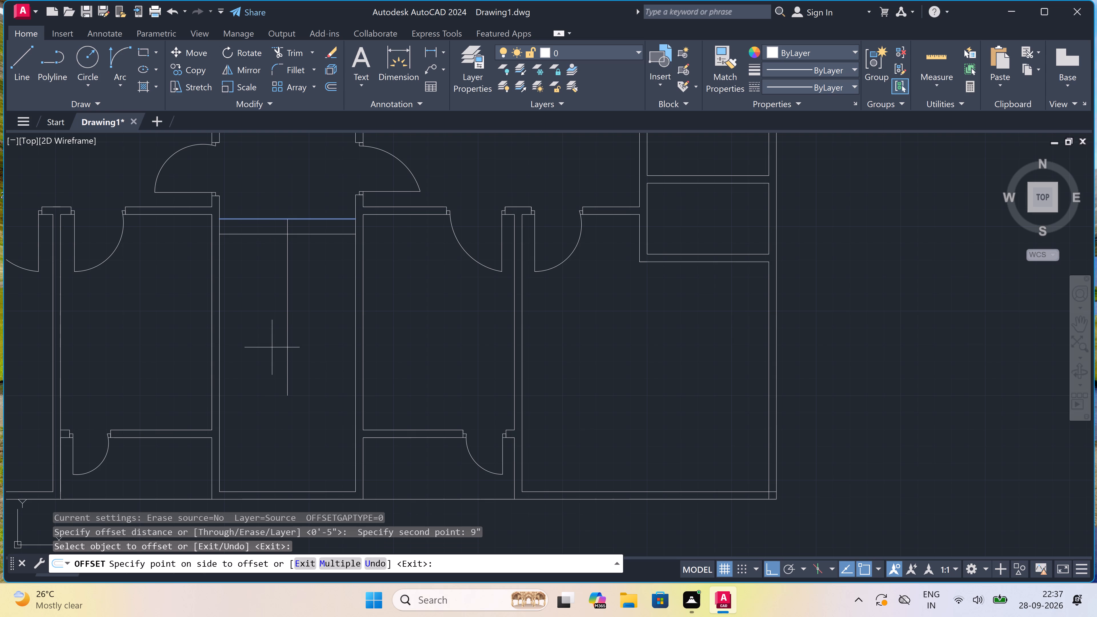
pyautogui.doubleClick(330, 559)
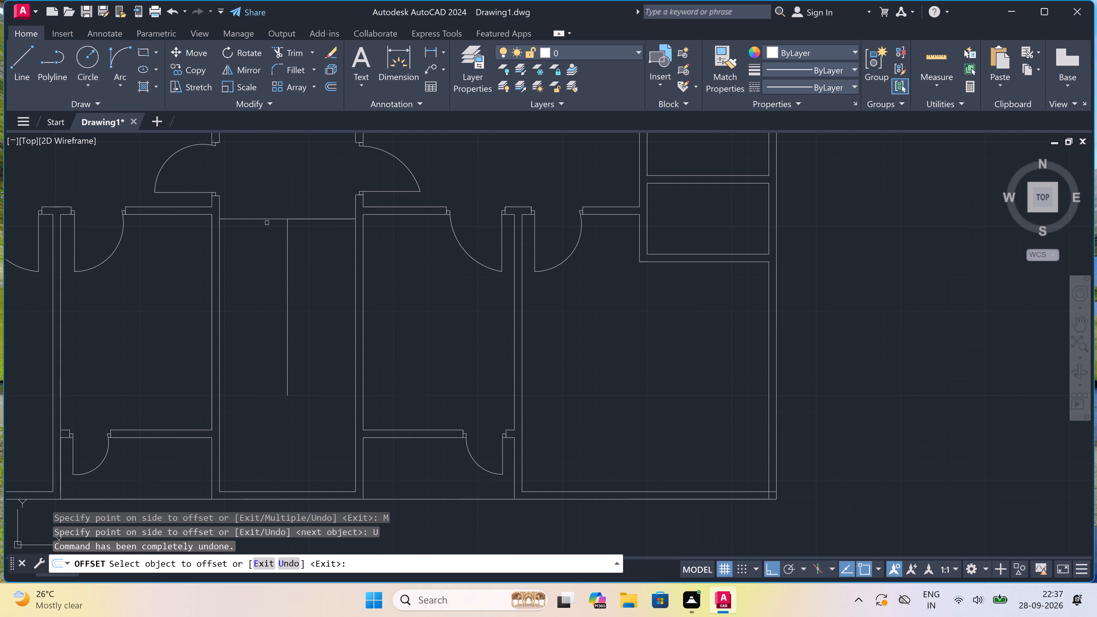
pyautogui.moveTo(266, 219); pyautogui.dragTo(266, 221)
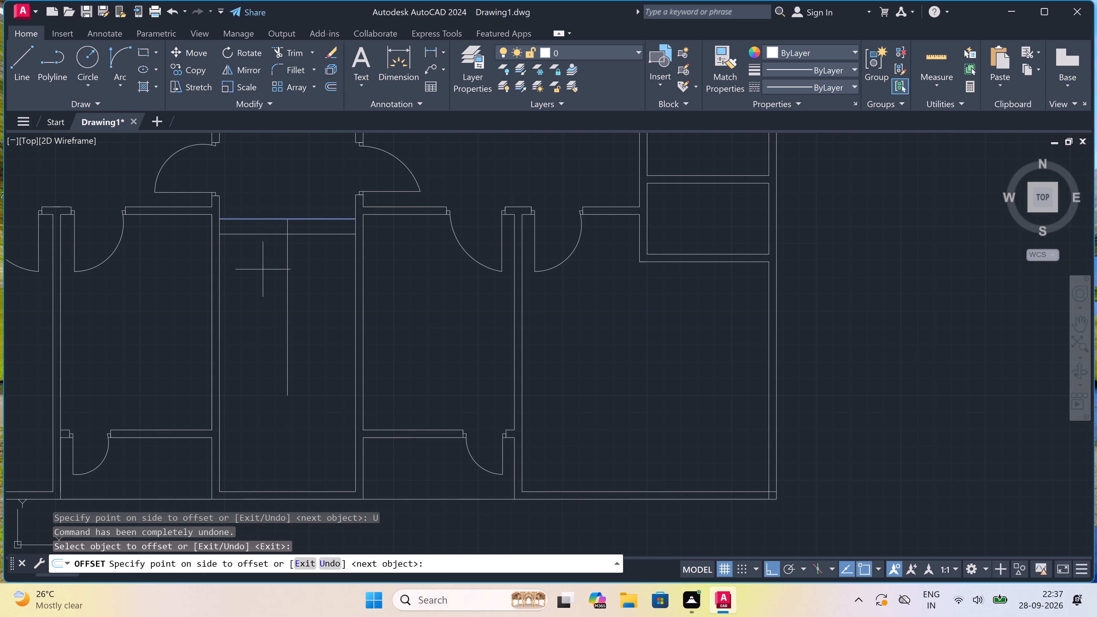
pyautogui.click(263, 269)
pyautogui.doubleClick(263, 272)
pyautogui.doubleClick(263, 280)
pyautogui.doubleClick(266, 295)
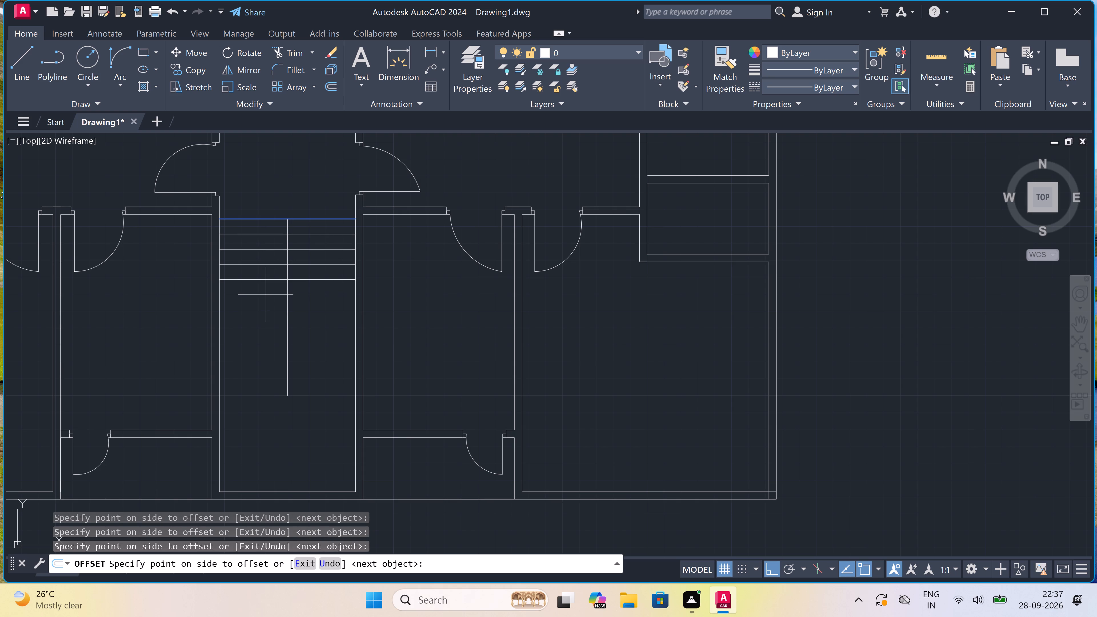
pyautogui.click(268, 305)
pyautogui.click(273, 326)
pyautogui.moveTo(273, 346); pyautogui.dragTo(273, 349)
pyautogui.moveTo(274, 354); pyautogui.dragTo(275, 367)
pyautogui.click(275, 368)
pyautogui.moveTo(276, 397); pyautogui.dragTo(278, 404)
pyautogui.click(279, 412)
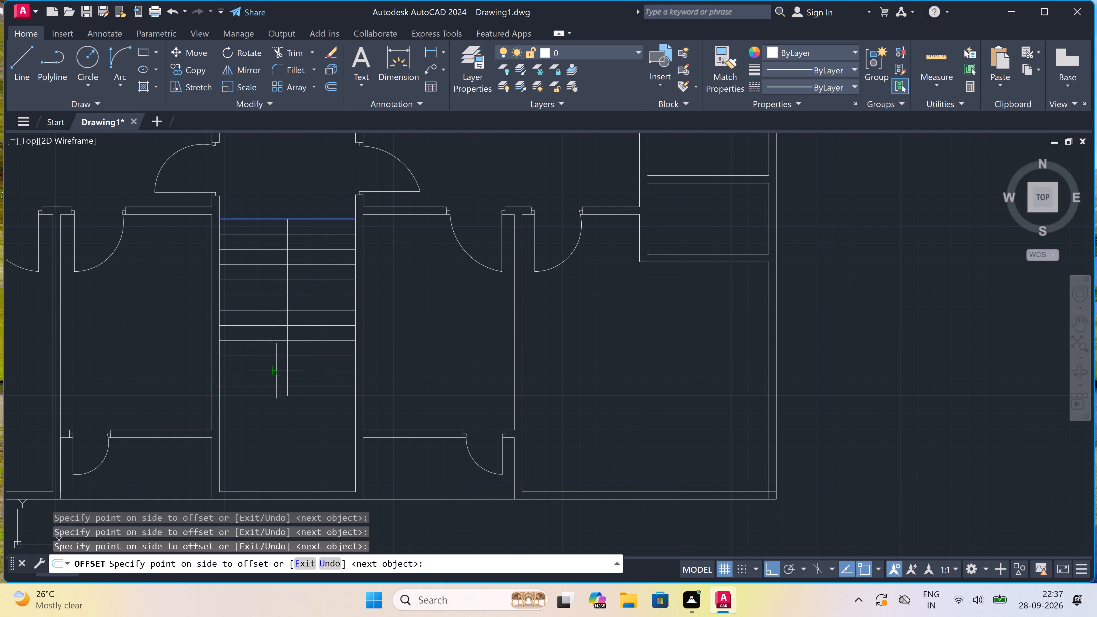
pyautogui.click(279, 414)
pyautogui.click(277, 427)
pyautogui.press('Escape')
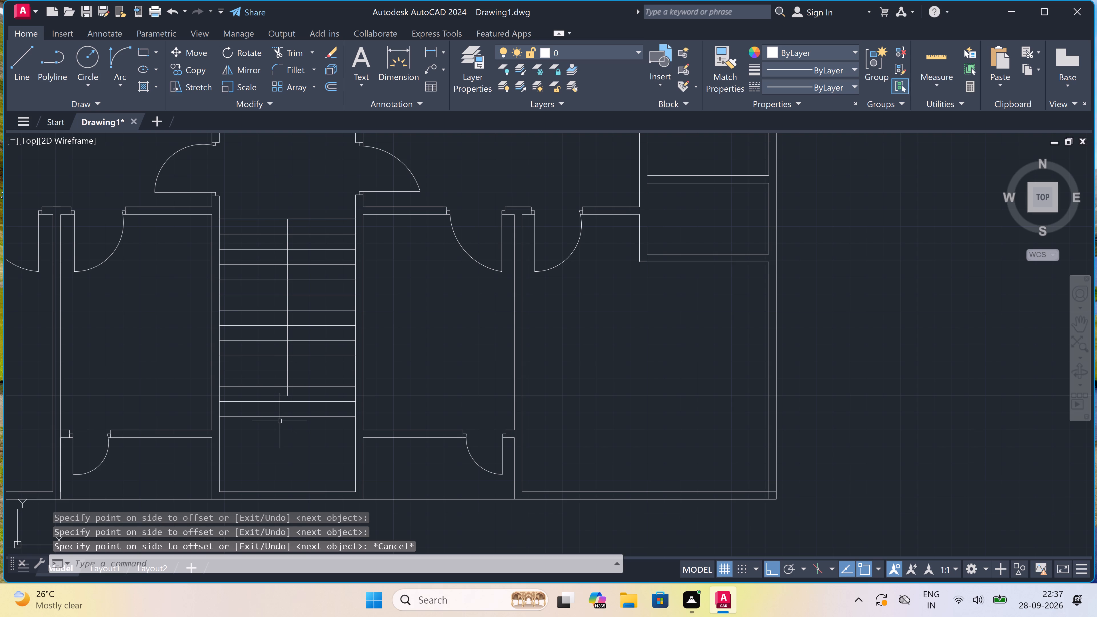
# Extend the stair's vertical centre line down to the lowest tread line.
pyautogui.scroll(1, 277, 417)
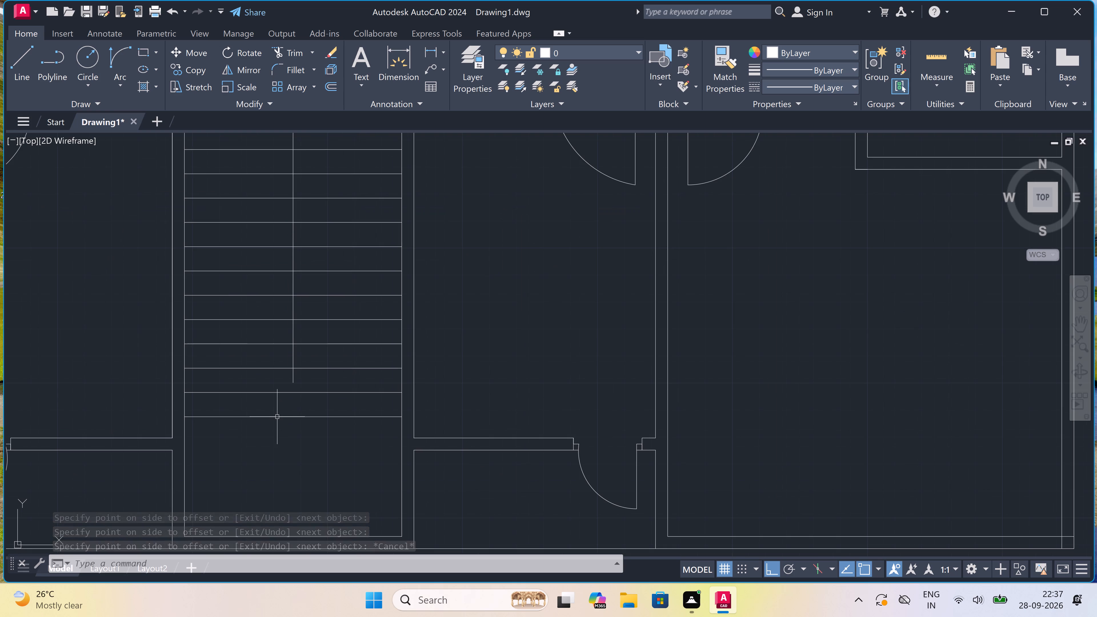
pyautogui.write('ex')
pyautogui.press('space')
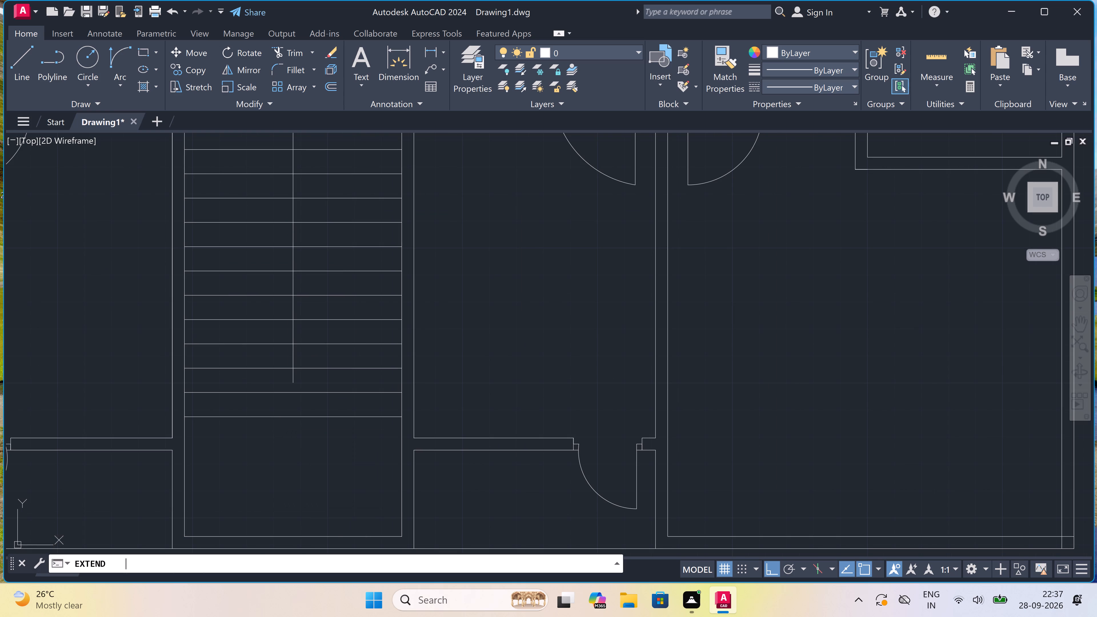
pyautogui.click(270, 362)
pyautogui.click(324, 356)
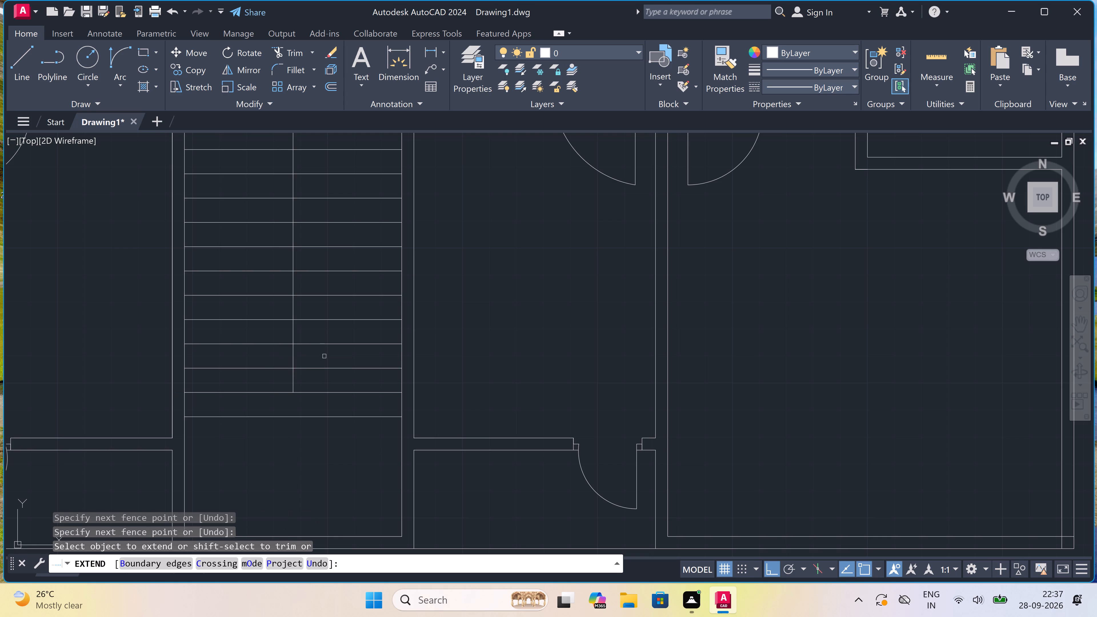
pyautogui.click(316, 378)
pyautogui.doubleClick(260, 391)
pyautogui.press('Escape')
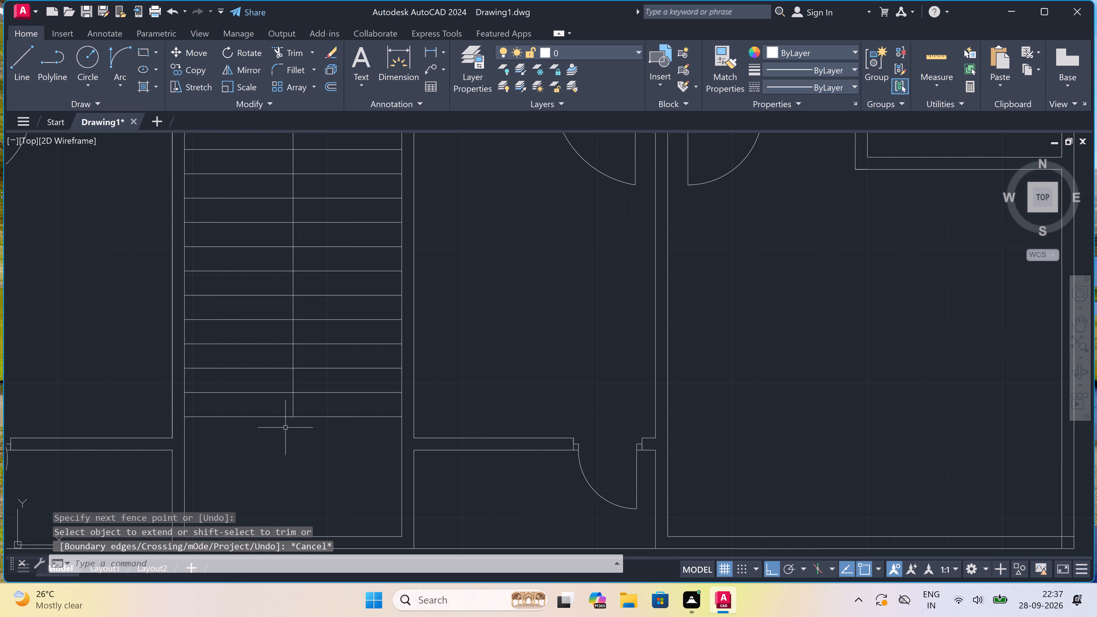
# Draw a U-shaped stair path line from above the left flight, down about 12'-10", across the landing and partway up the right flight.
pyautogui.scroll(-3, 302, 407)
pyautogui.scroll(1, 301, 405)
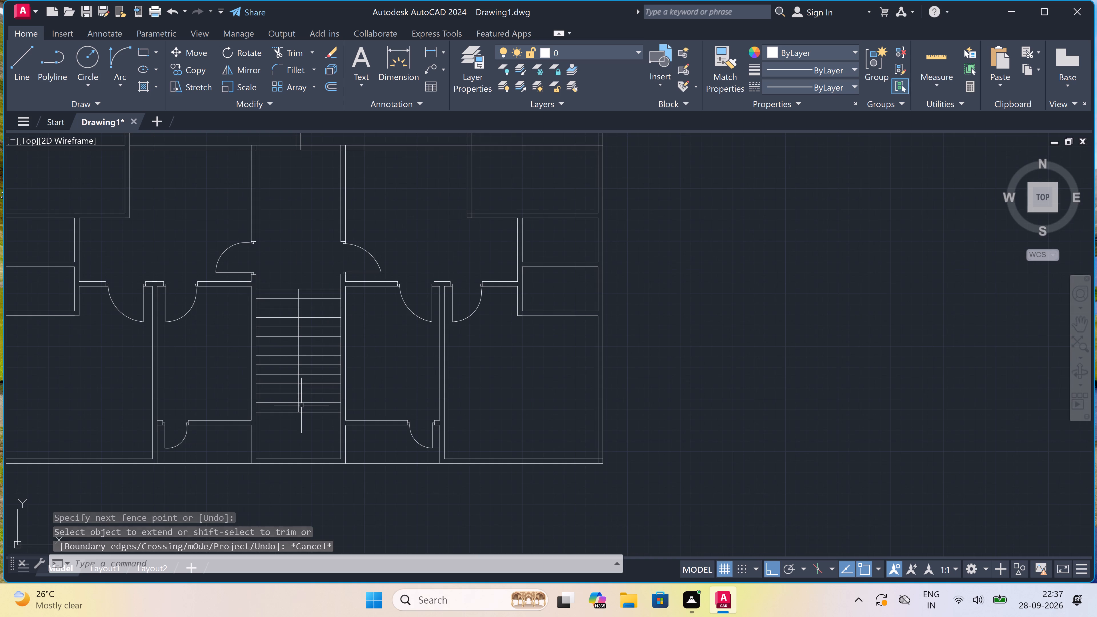
pyautogui.write('l')
pyautogui.press('space')
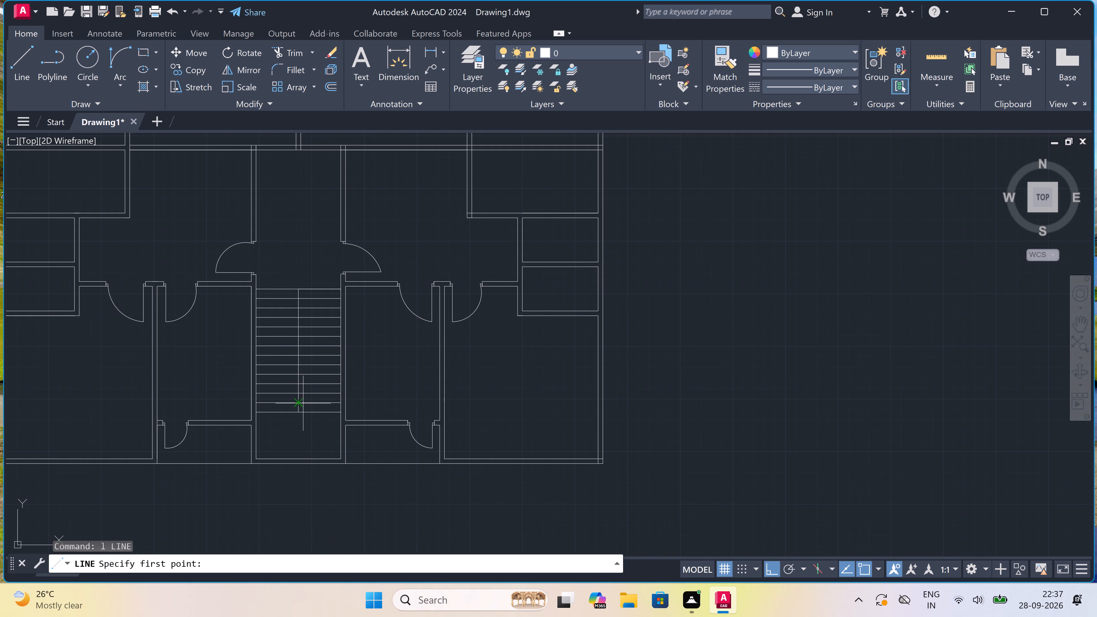
pyautogui.click(275, 272)
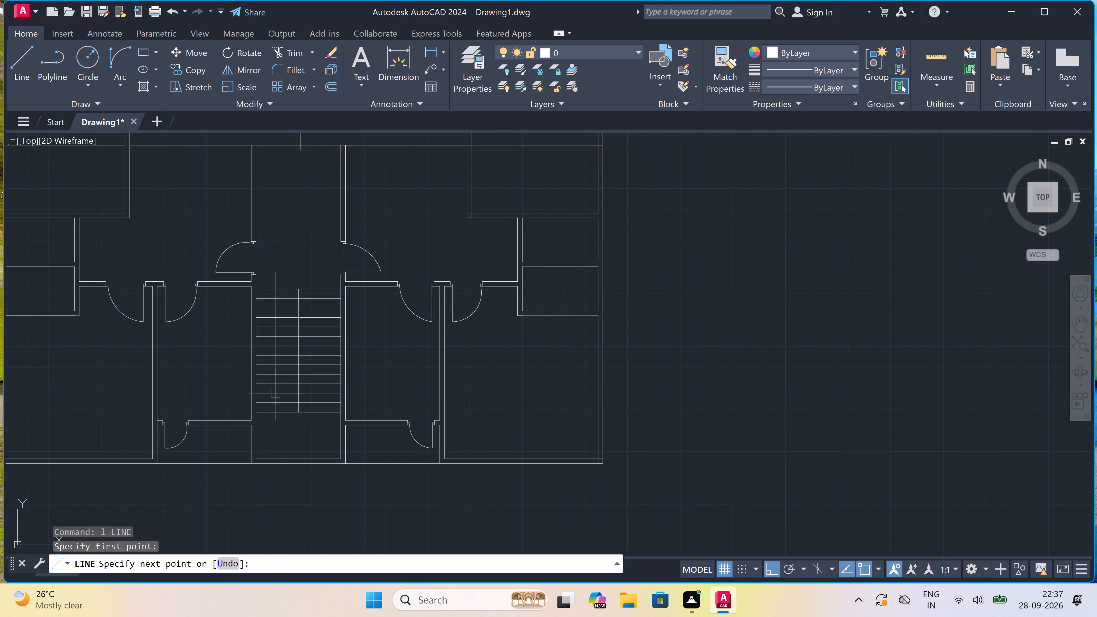
pyautogui.doubleClick(278, 434)
pyautogui.click(321, 431)
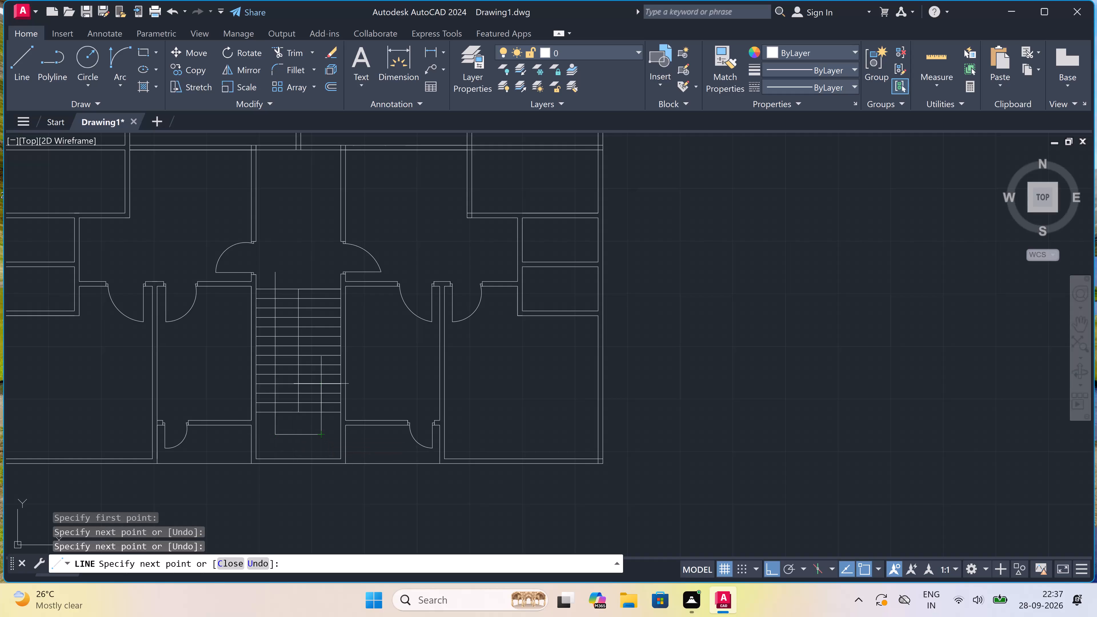
pyautogui.click(319, 380)
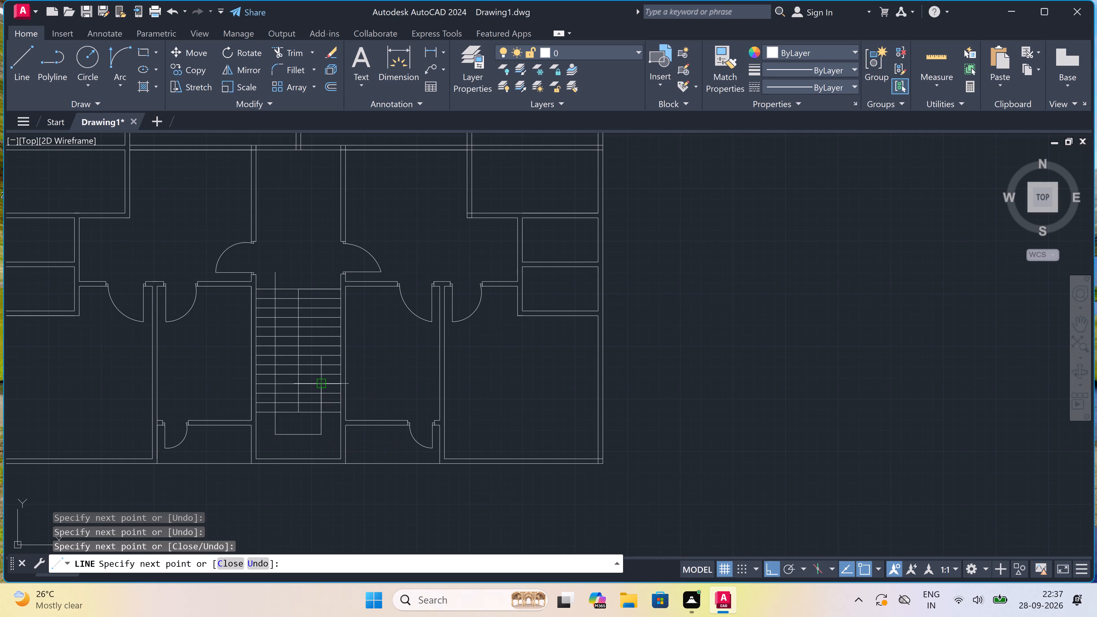
pyautogui.press('Escape')
# Draw a jamb line across the horizontal middle wall, just right of the central vertical wall, with a 2" stop and a 3' door leaf upward.
pyautogui.scroll(-3, 321, 367)
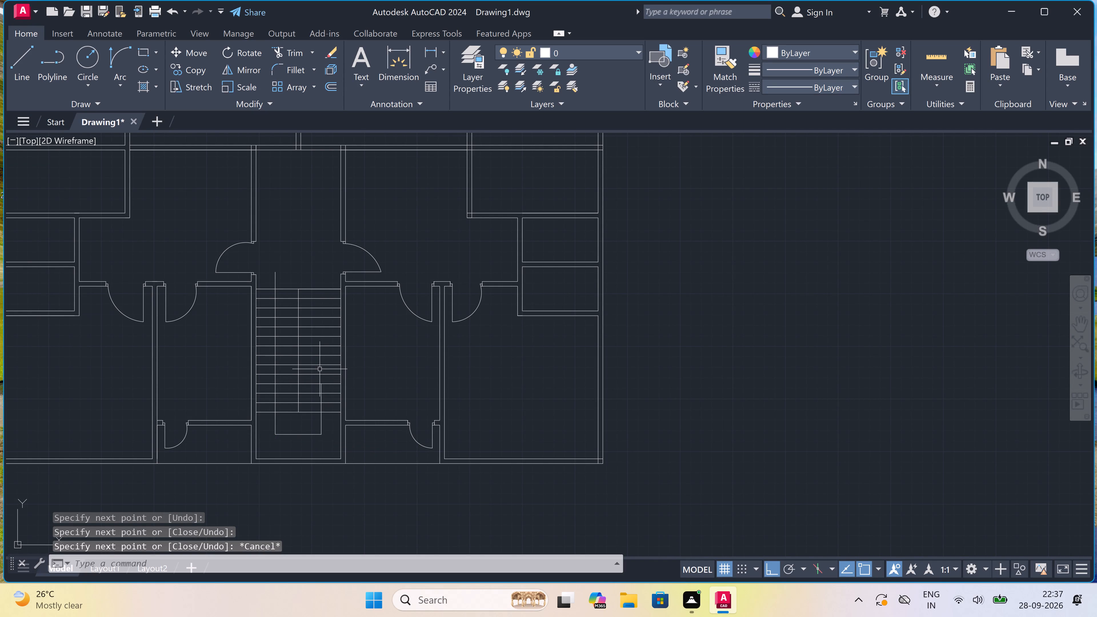
pyautogui.scroll(-1, 320, 367)
pyautogui.scroll(2, 317, 335)
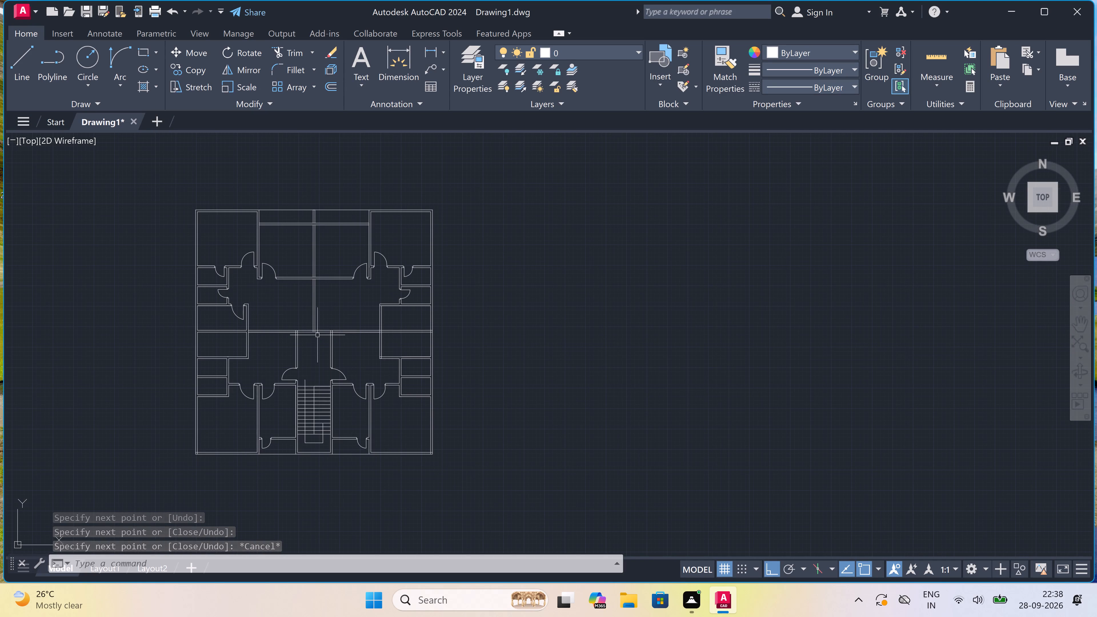
pyautogui.scroll(3, 316, 330)
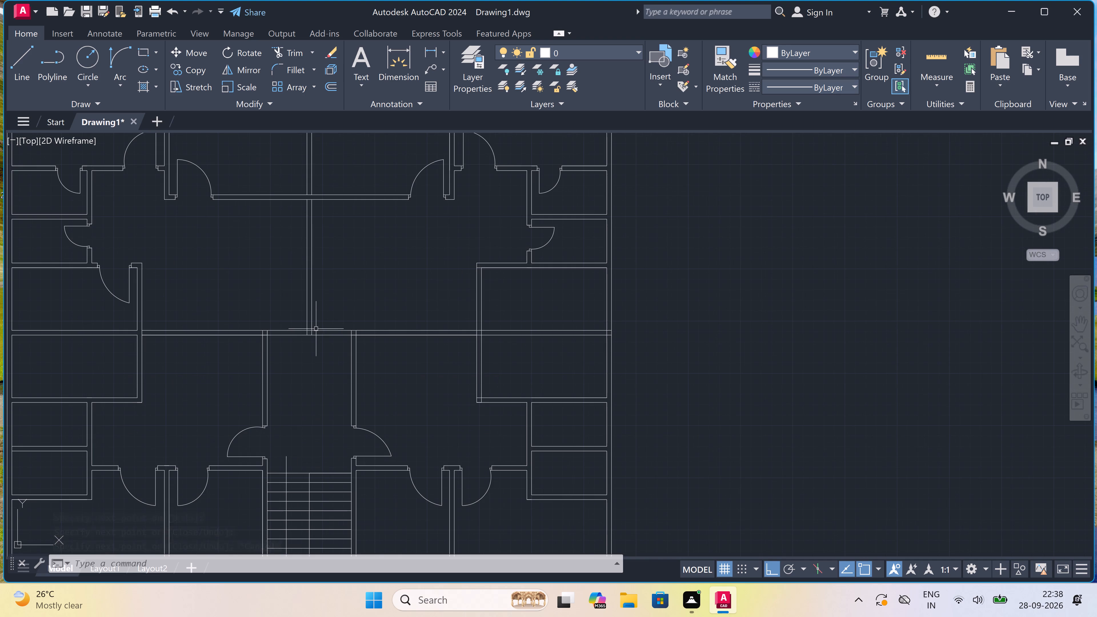
pyautogui.scroll(2, 316, 329)
pyautogui.write('l')
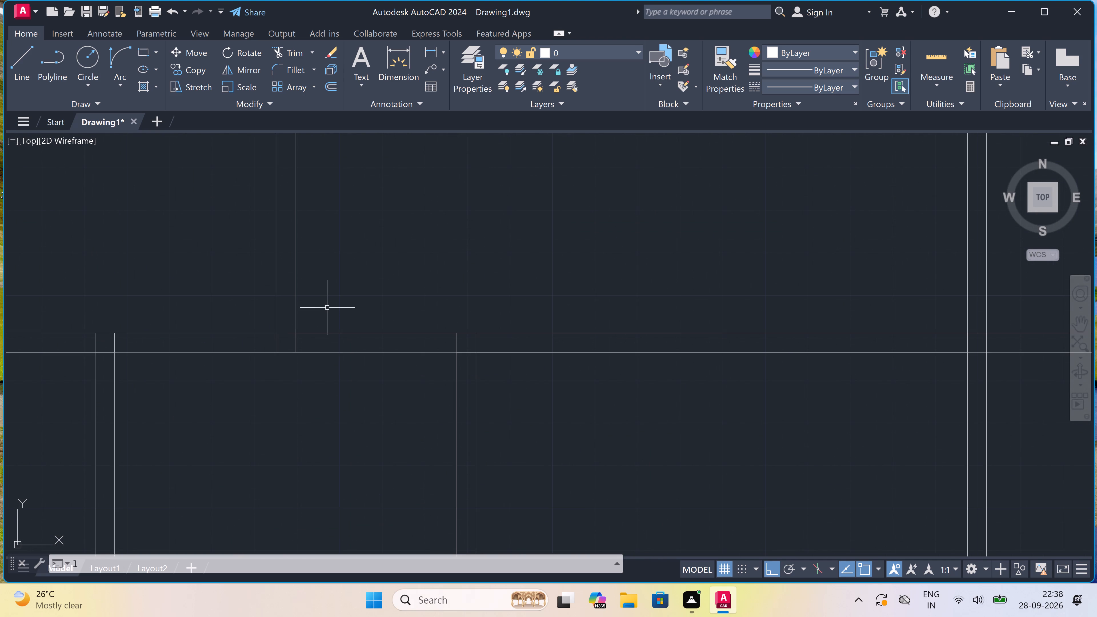
pyautogui.press('space')
pyautogui.scroll(2, 322, 313)
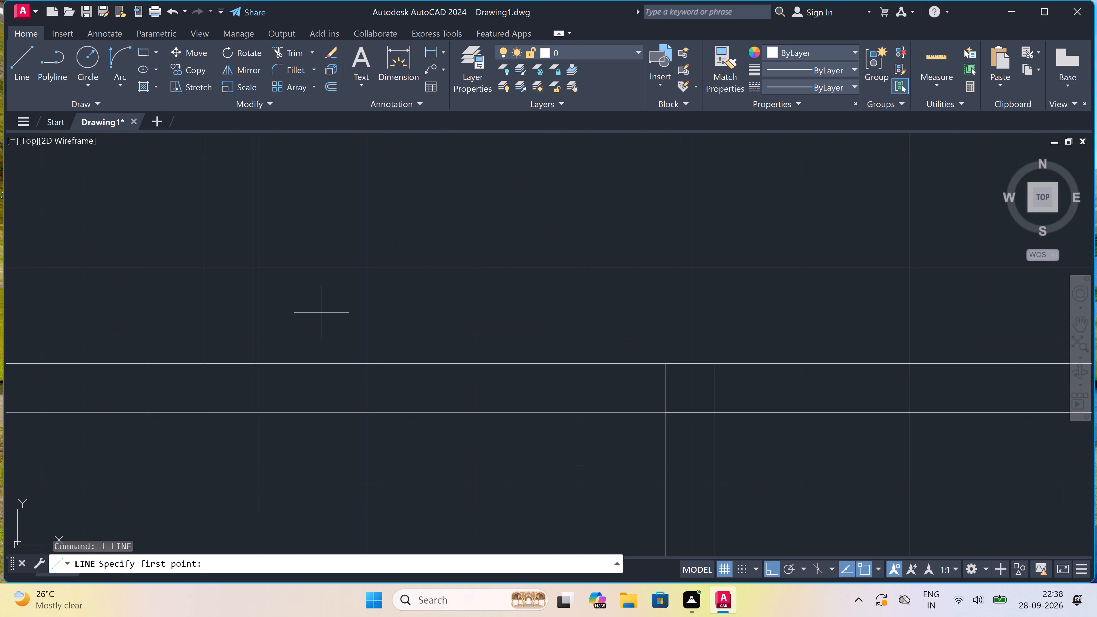
pyautogui.click(298, 365)
pyautogui.click(299, 414)
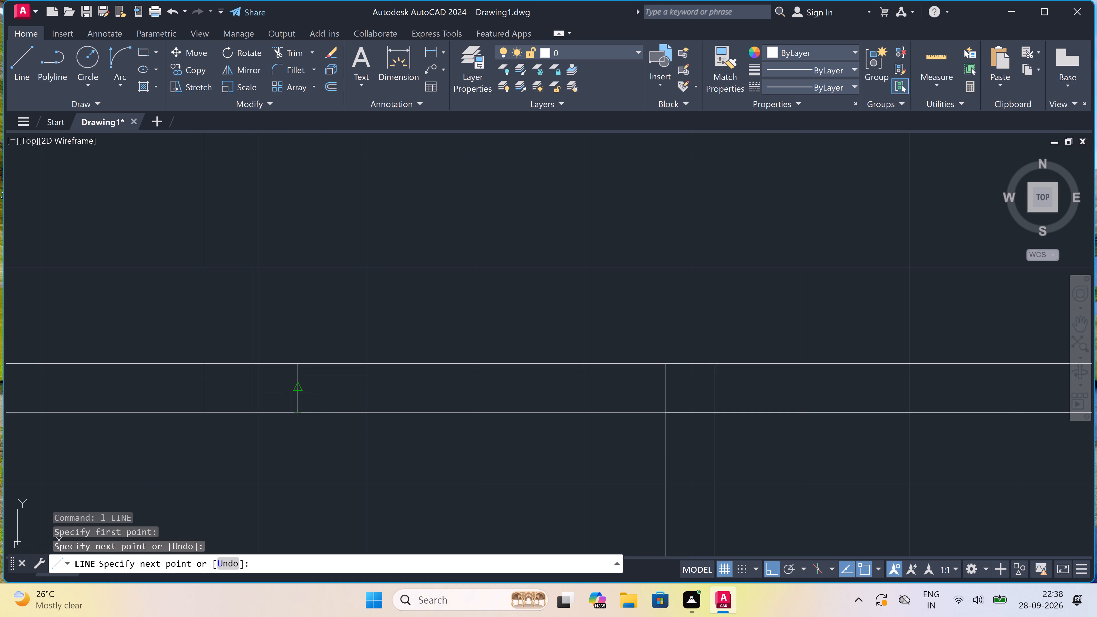
pyautogui.click(296, 388)
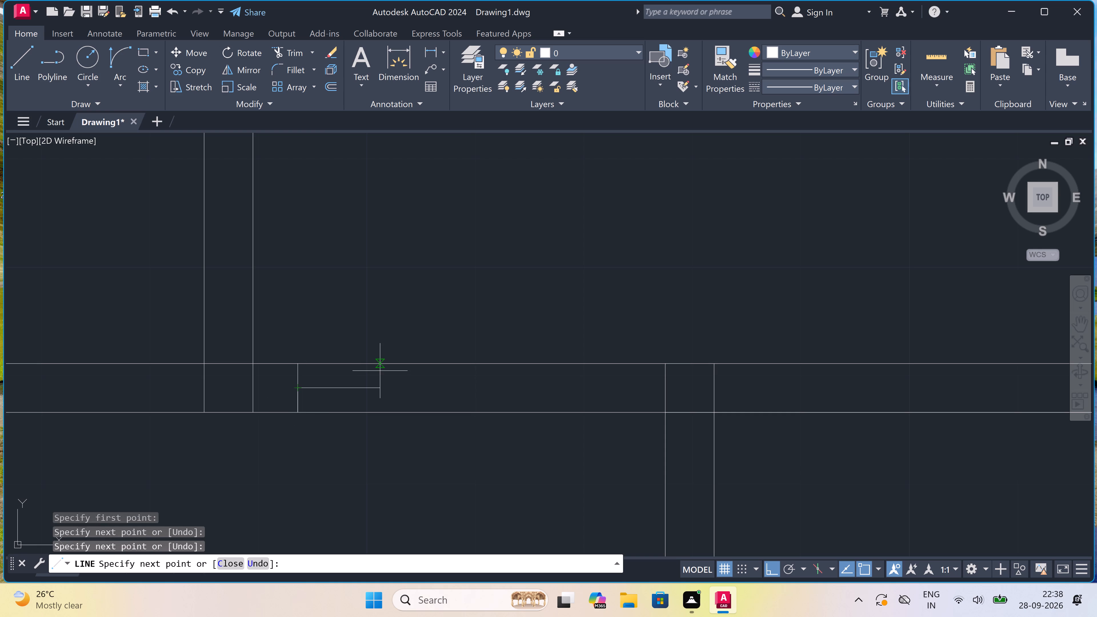
pyautogui.press('2')
pyautogui.write('"')
pyautogui.press('space')
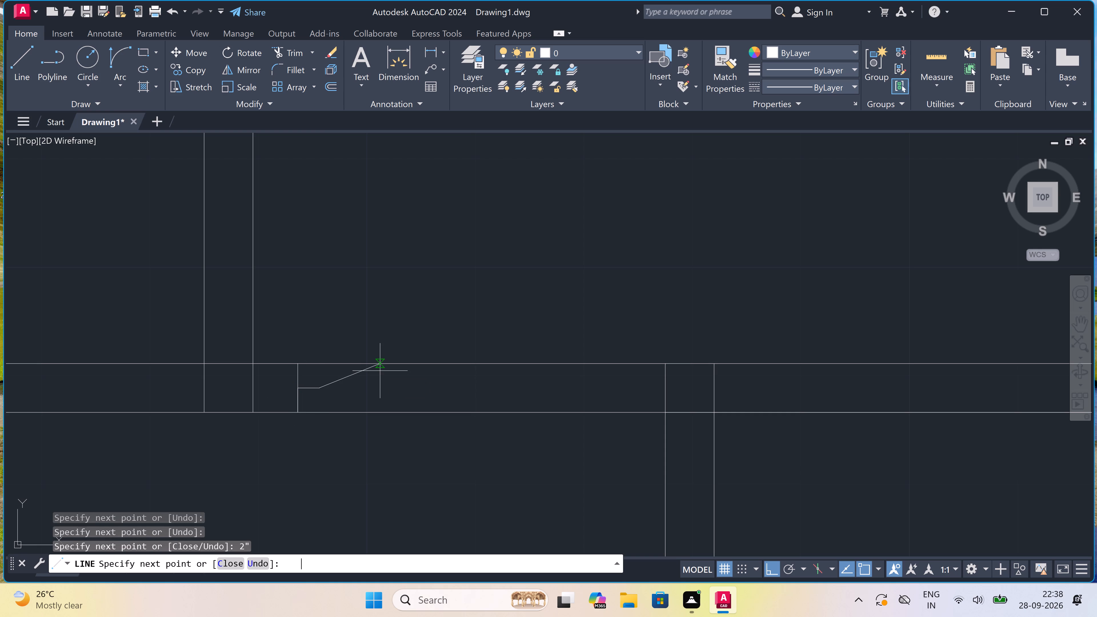
pyautogui.press('3')
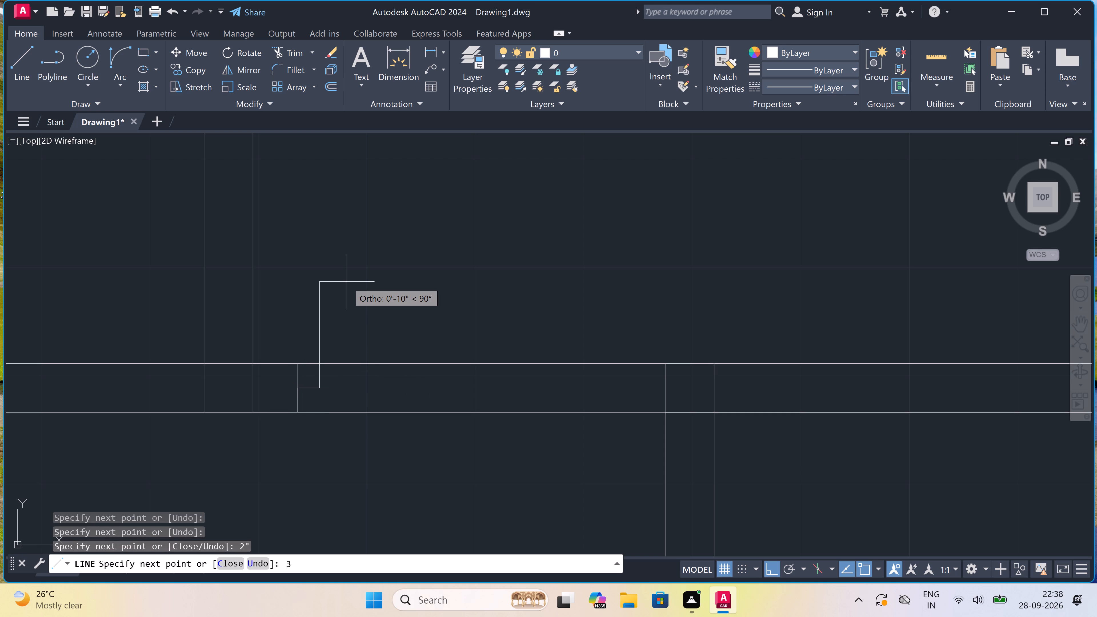
pyautogui.write("'")
pyautogui.press('space')
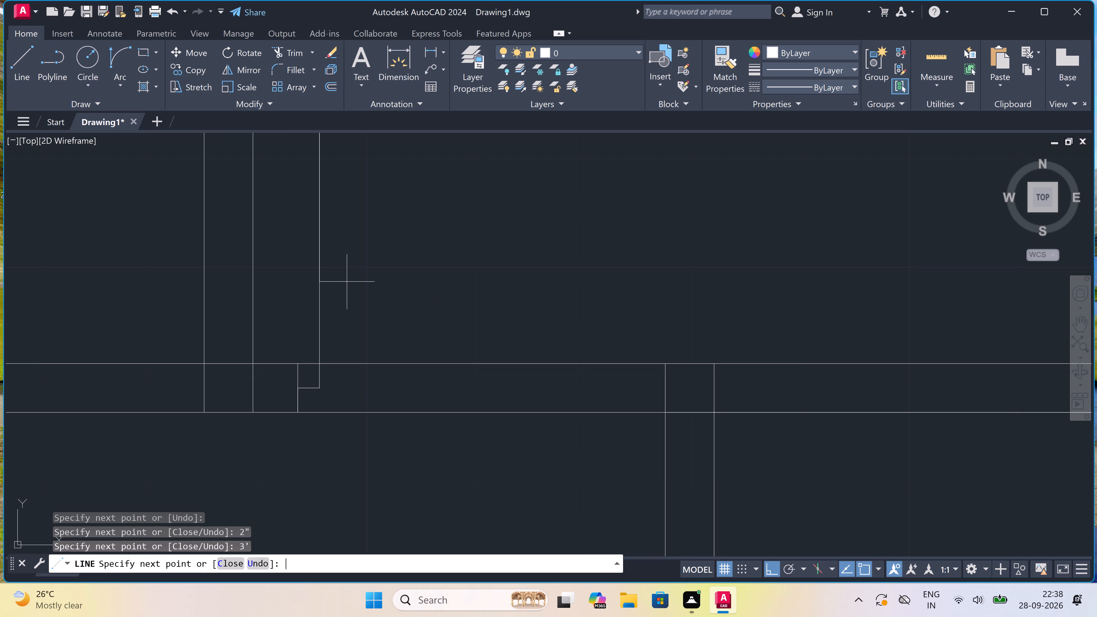
pyautogui.press('Escape')
# Draw the opposite jamb line across the same wall, just left of the corridor's right wall, with a 2" stop toward the door leaf.
pyautogui.press('space')
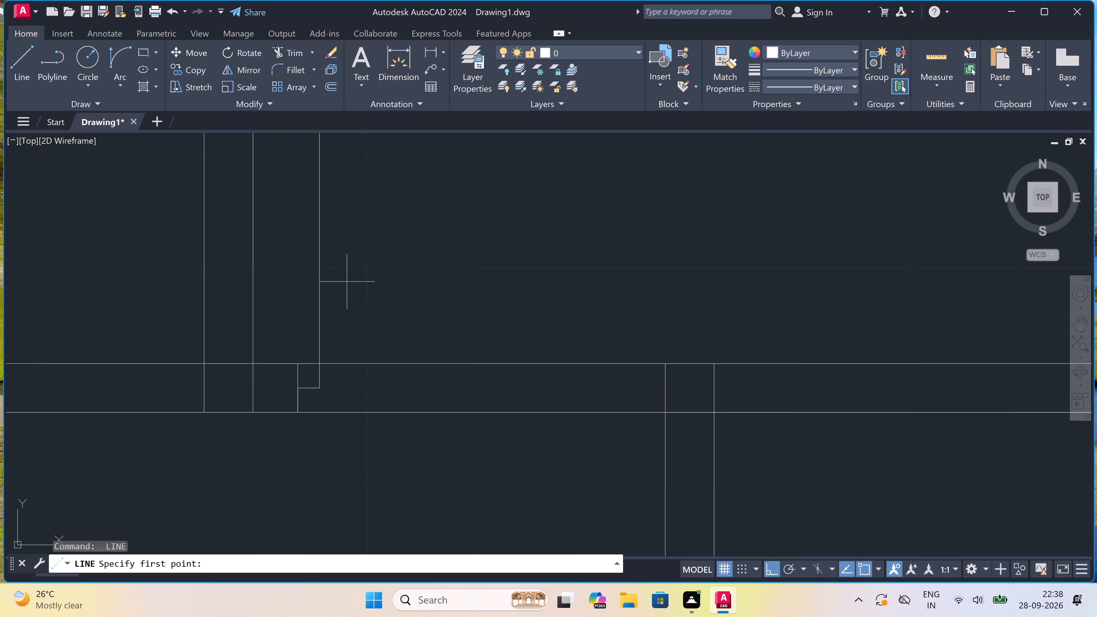
pyautogui.scroll(-3, 350, 283)
pyautogui.scroll(1, 402, 257)
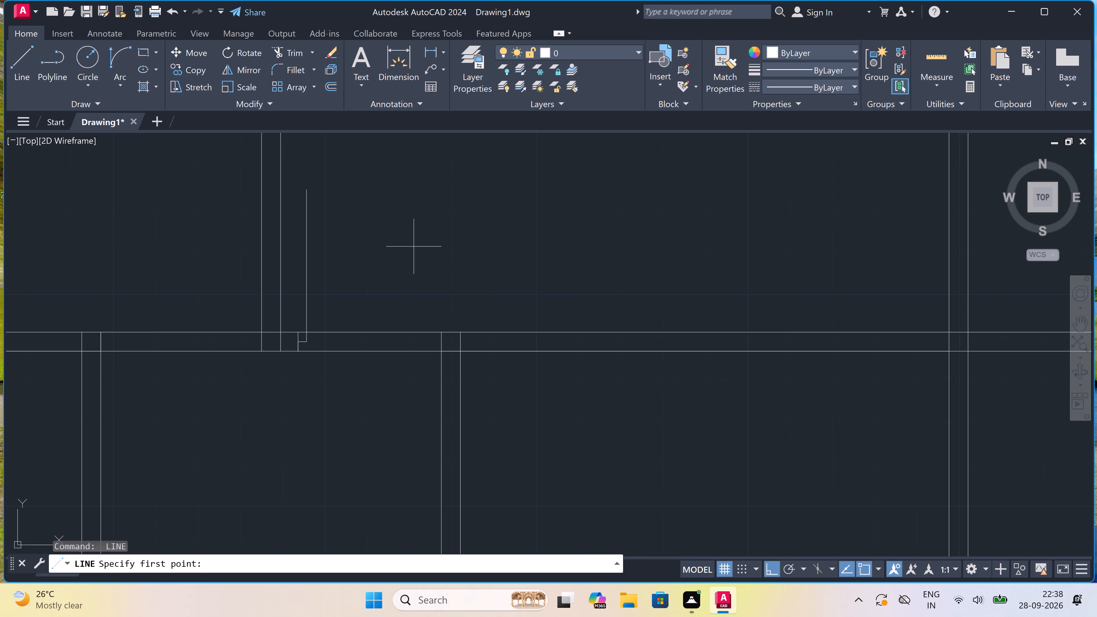
pyautogui.scroll(1, 413, 299)
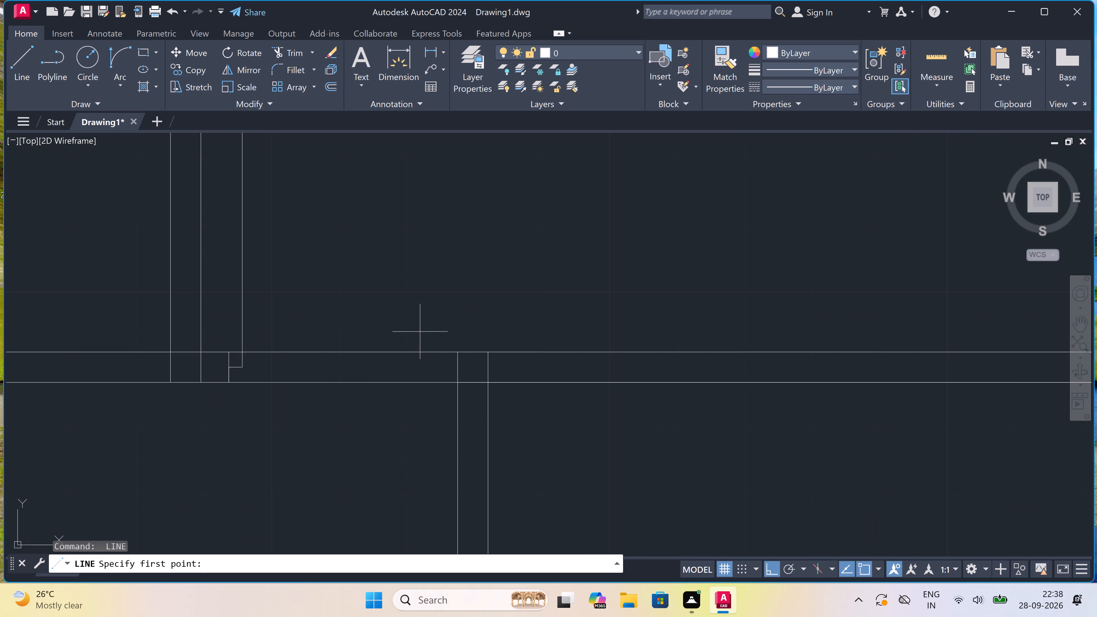
pyautogui.click(433, 350)
pyautogui.click(432, 379)
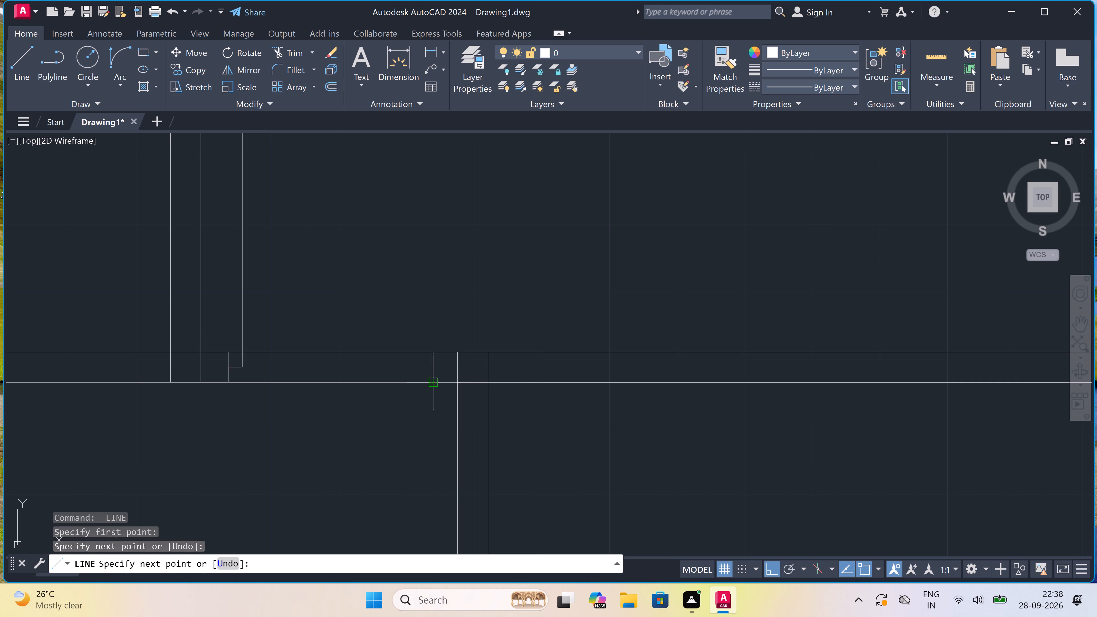
pyautogui.click(432, 369)
pyautogui.press('2')
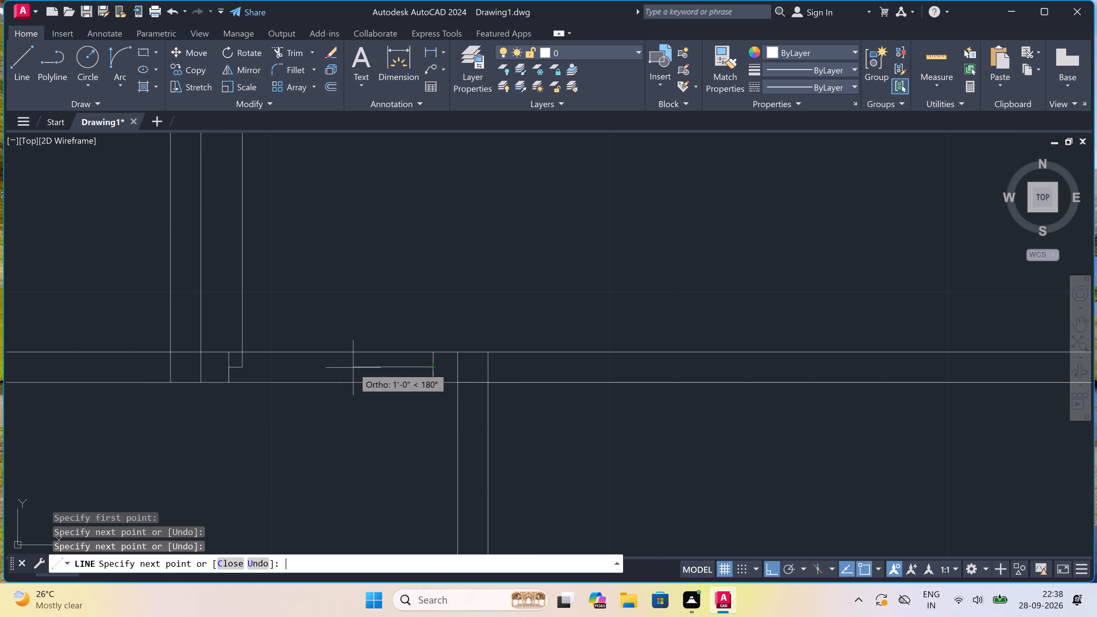
pyautogui.write('"')
pyautogui.press('space')
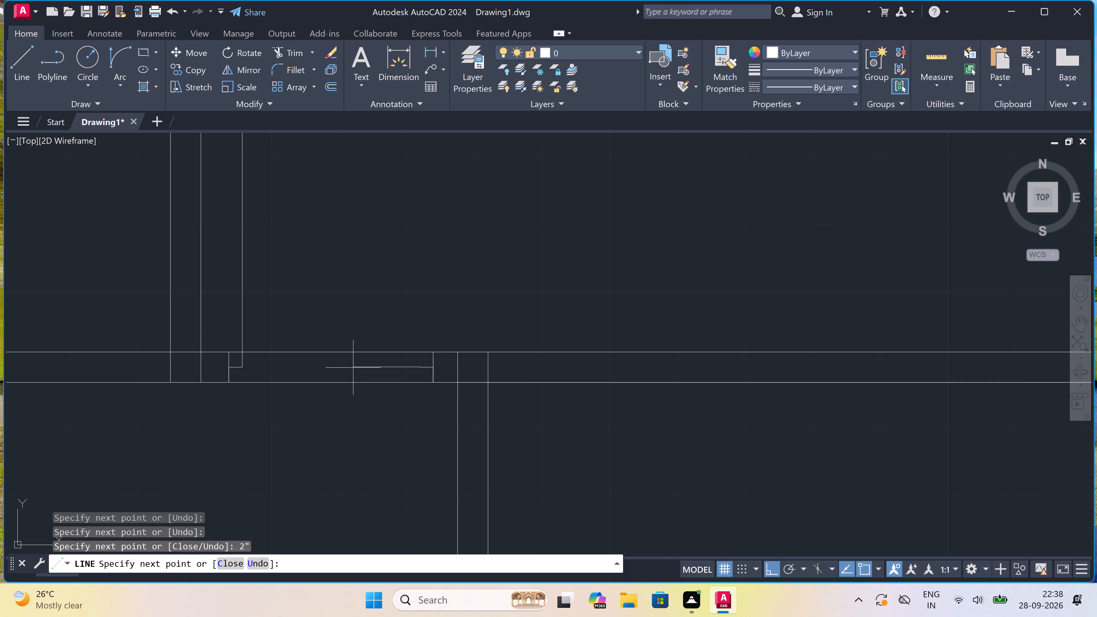
pyautogui.press('Escape')
# Draw the door swing arc from the top of the 3' leaf to the end of the opposite 2" stop.
pyautogui.scroll(-3, 353, 368)
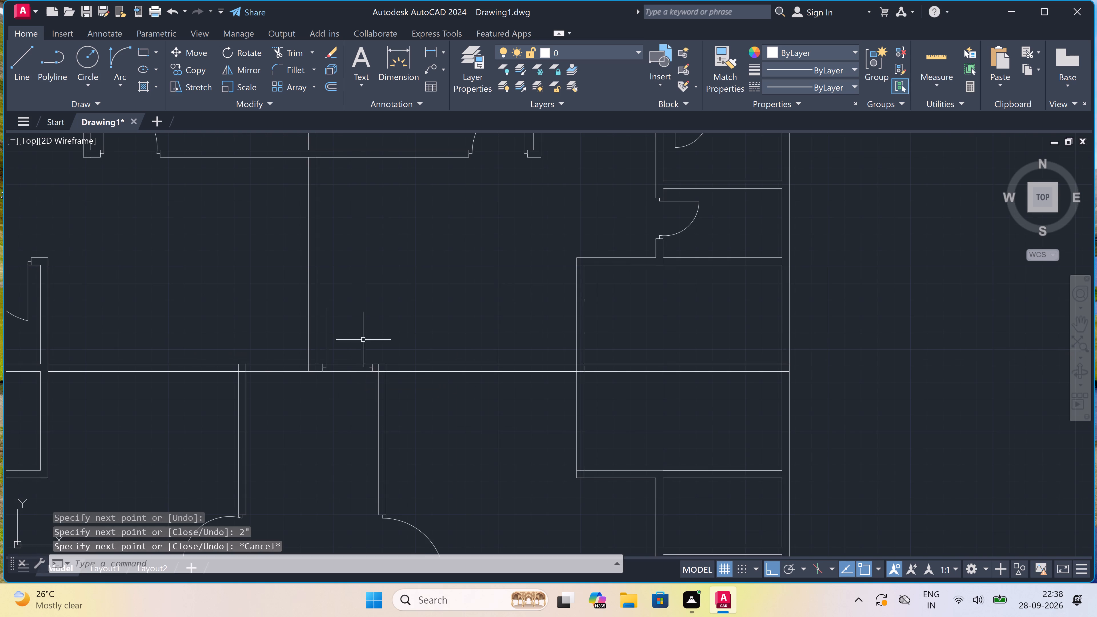
pyautogui.scroll(3, 363, 332)
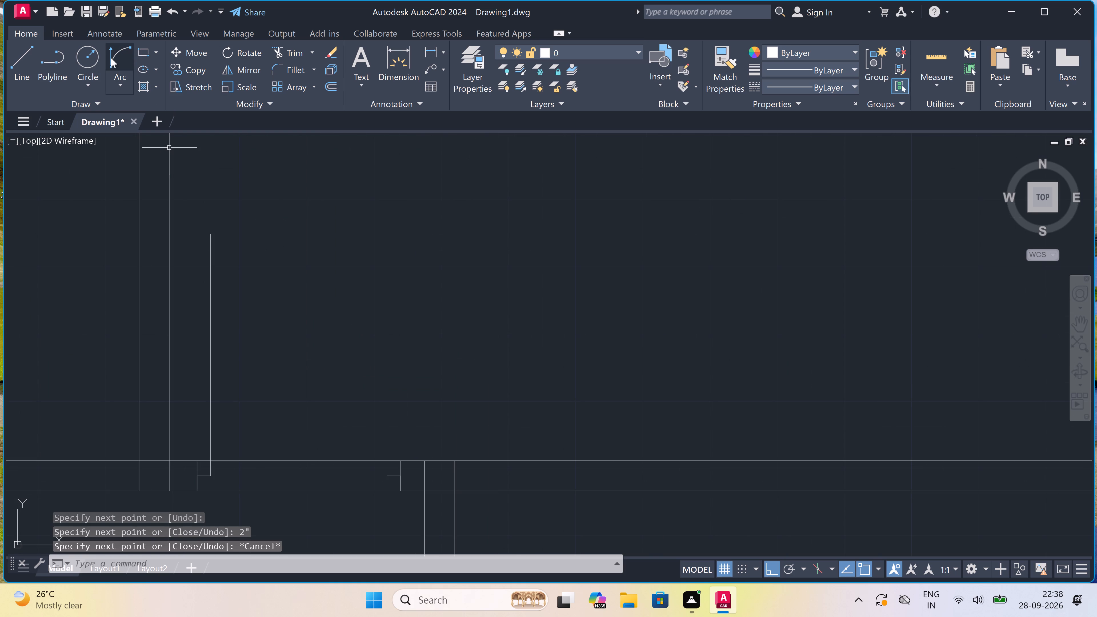
pyautogui.click(115, 54)
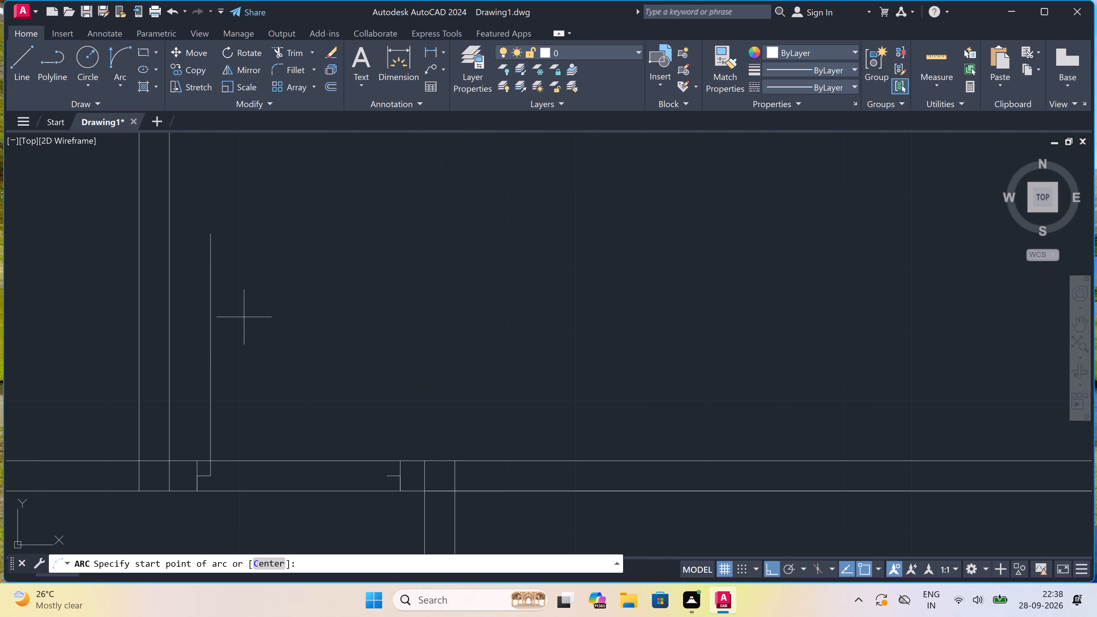
pyautogui.click(211, 228)
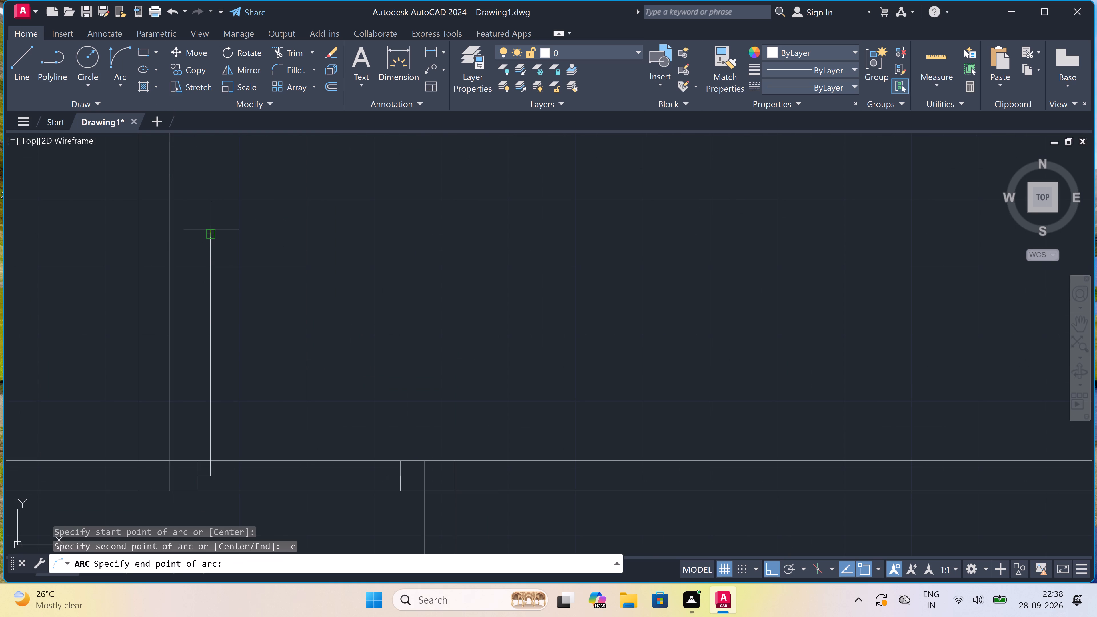
pyautogui.click(390, 476)
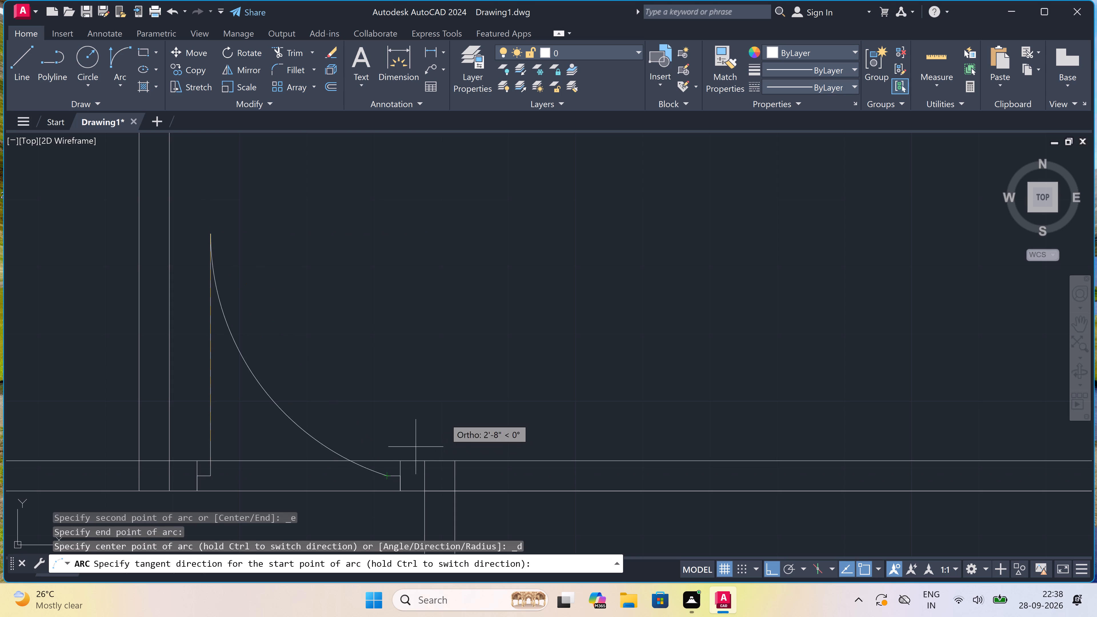
pyautogui.click(447, 416)
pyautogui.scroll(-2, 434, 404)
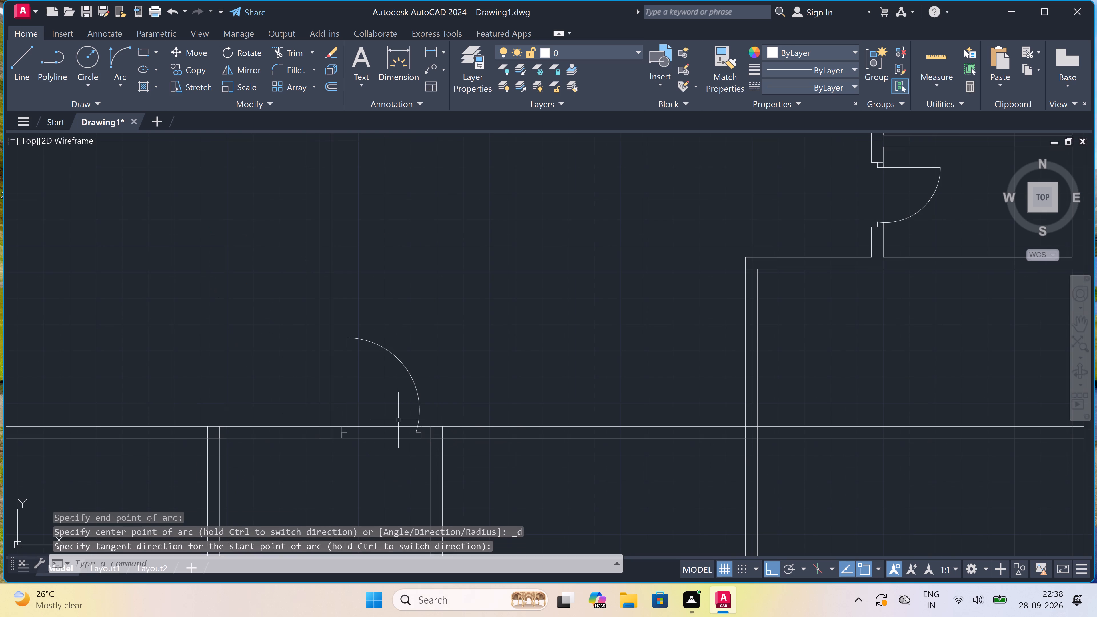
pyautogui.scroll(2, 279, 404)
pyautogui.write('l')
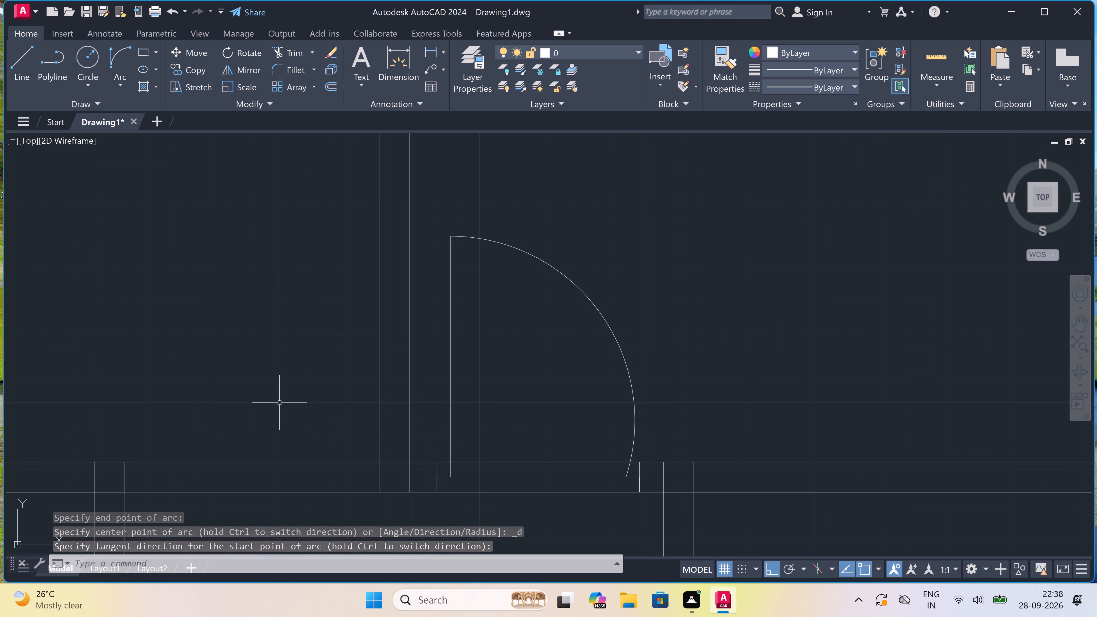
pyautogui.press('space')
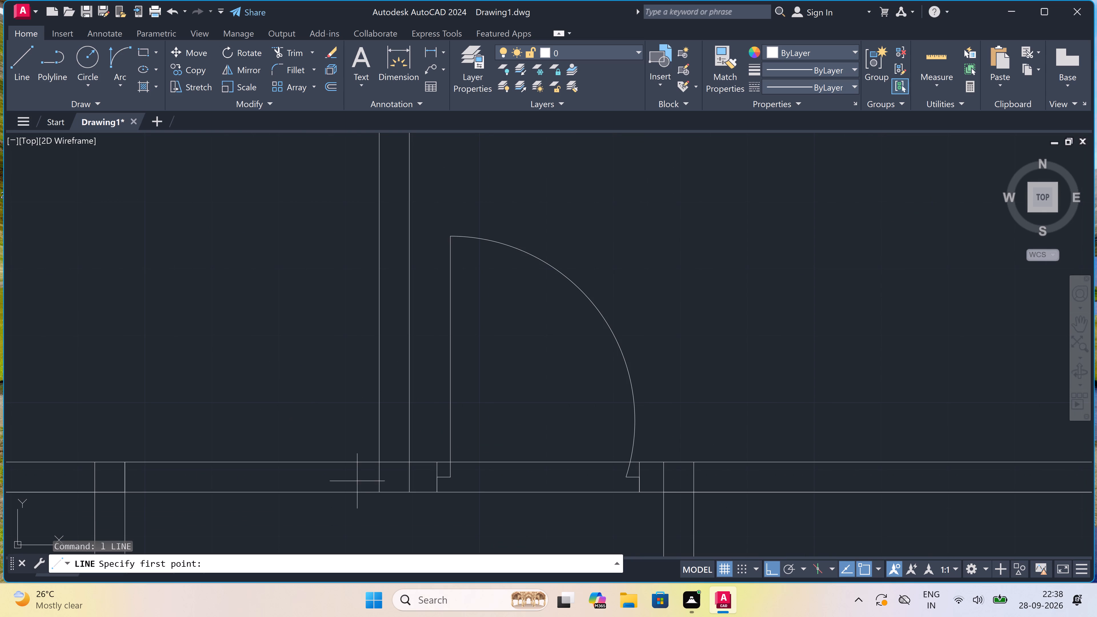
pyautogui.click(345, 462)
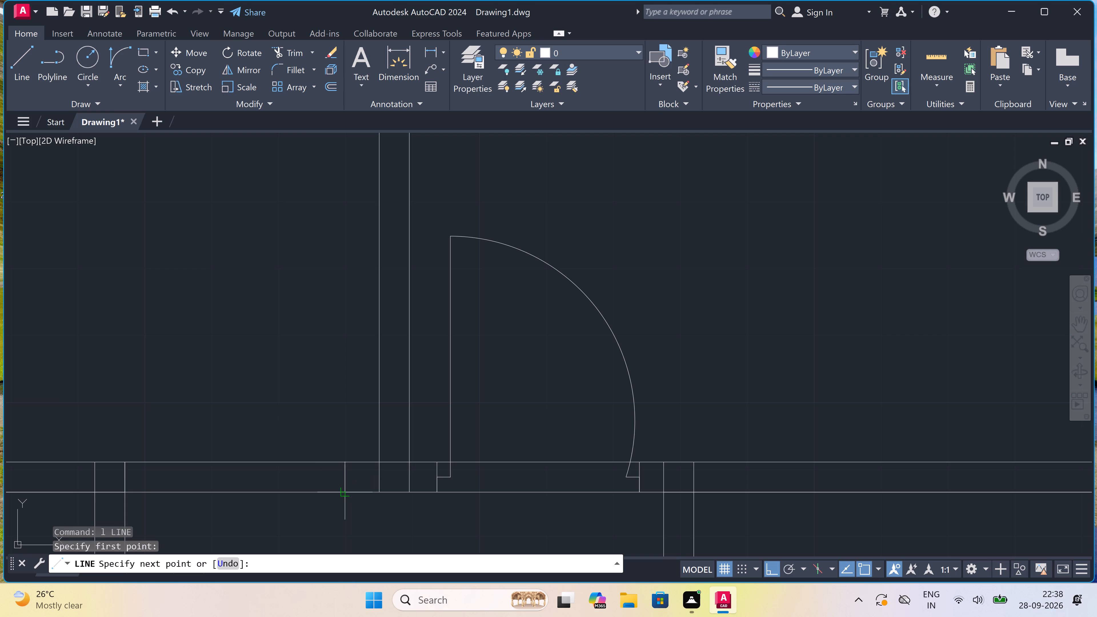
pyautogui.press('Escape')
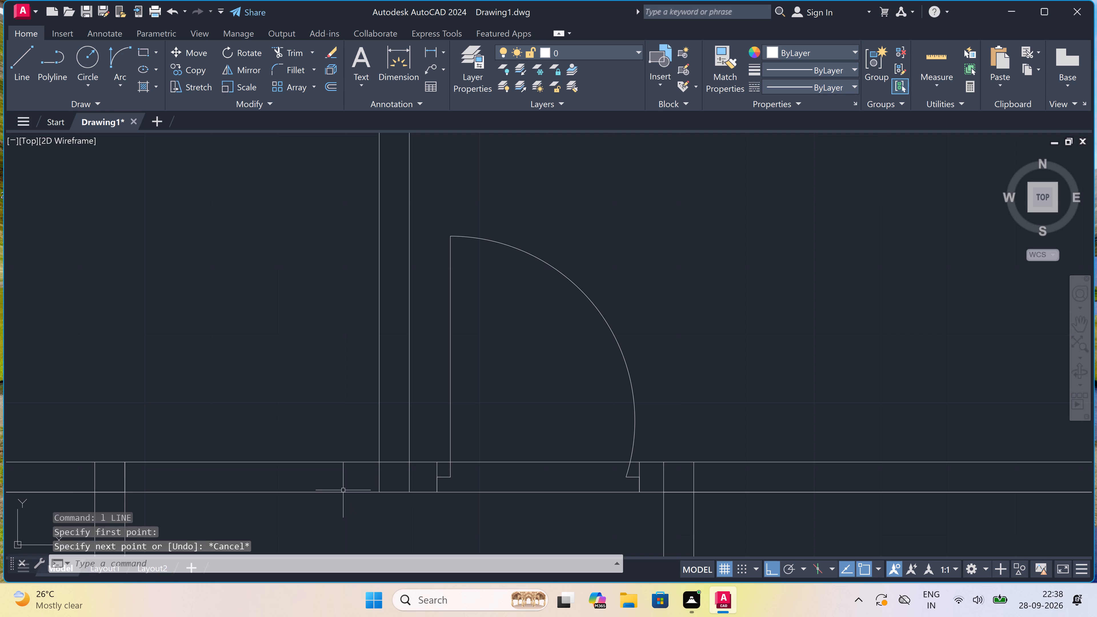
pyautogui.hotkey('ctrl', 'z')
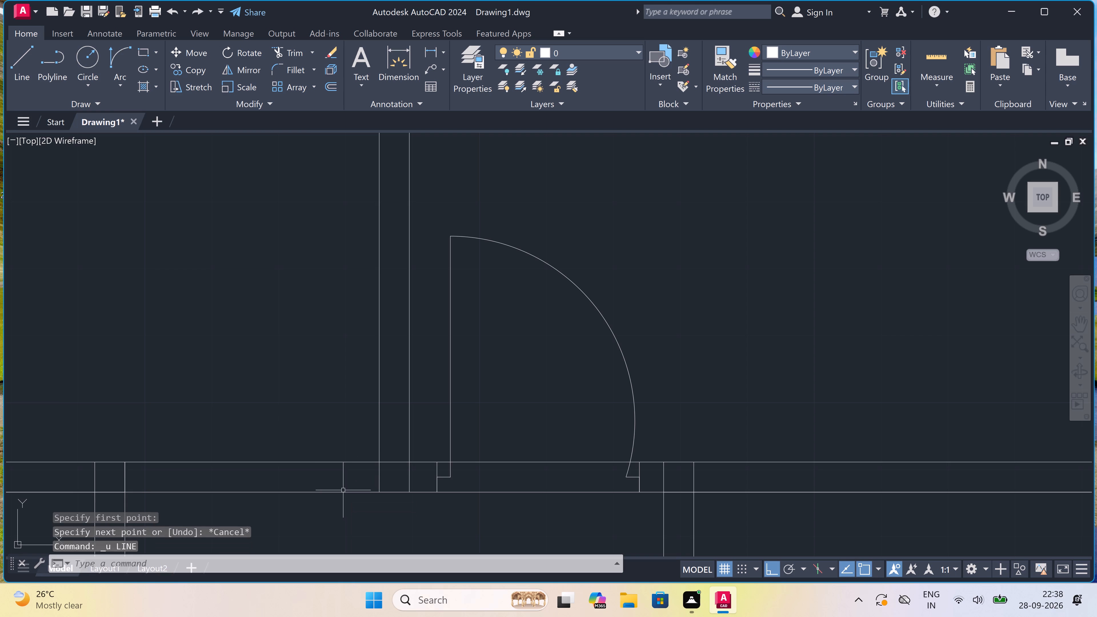
# Draw a jamb line across the horizontal wall just left of the central vertical wall, with a 2" stop leftward and a 3' leaf upward.
pyautogui.write('l')
pyautogui.press('space')
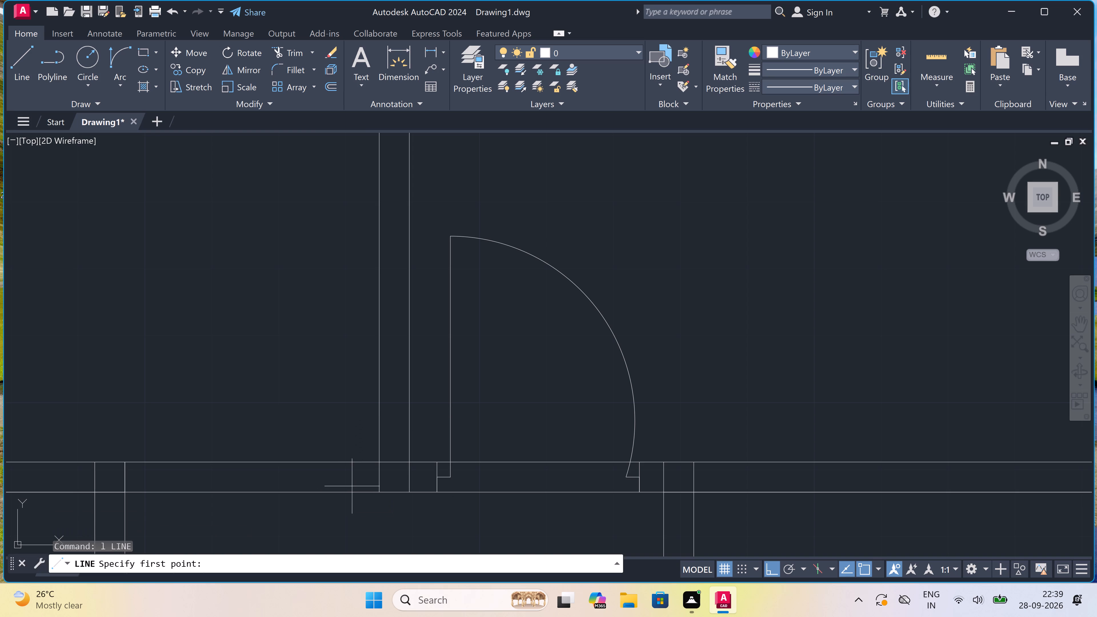
pyautogui.click(348, 488)
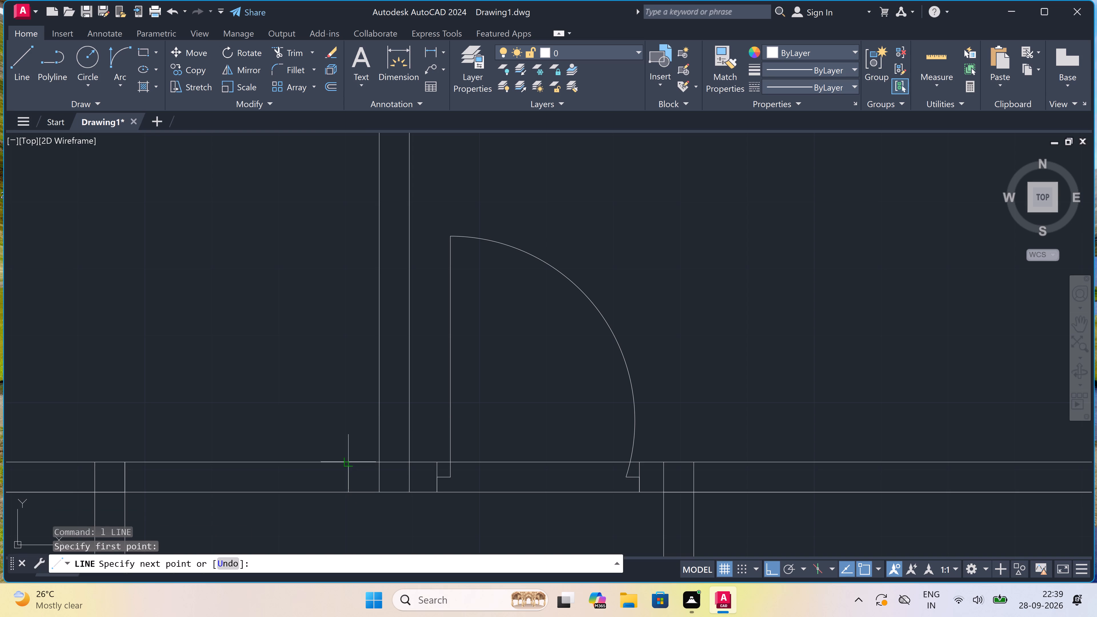
pyautogui.click(348, 462)
pyautogui.click(348, 479)
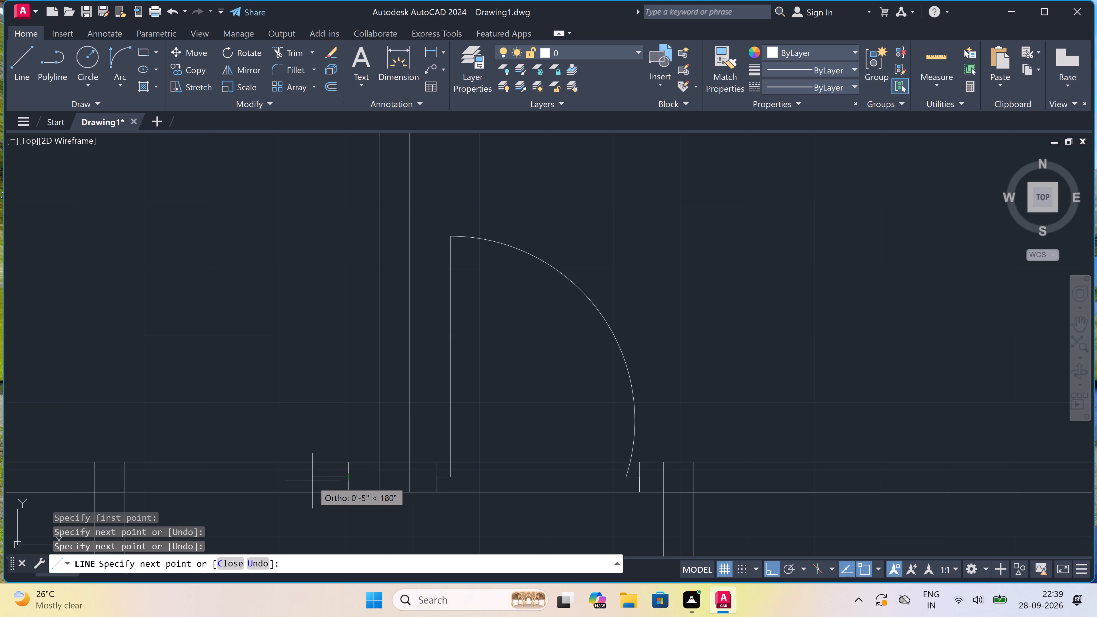
pyautogui.press('2')
pyautogui.write('"')
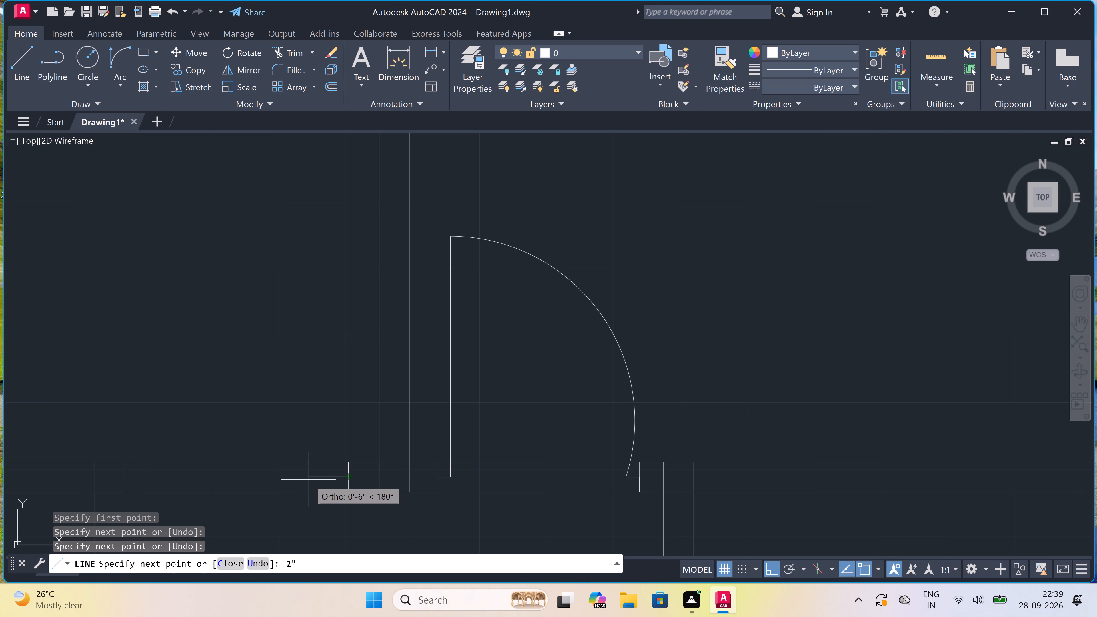
pyautogui.press('space')
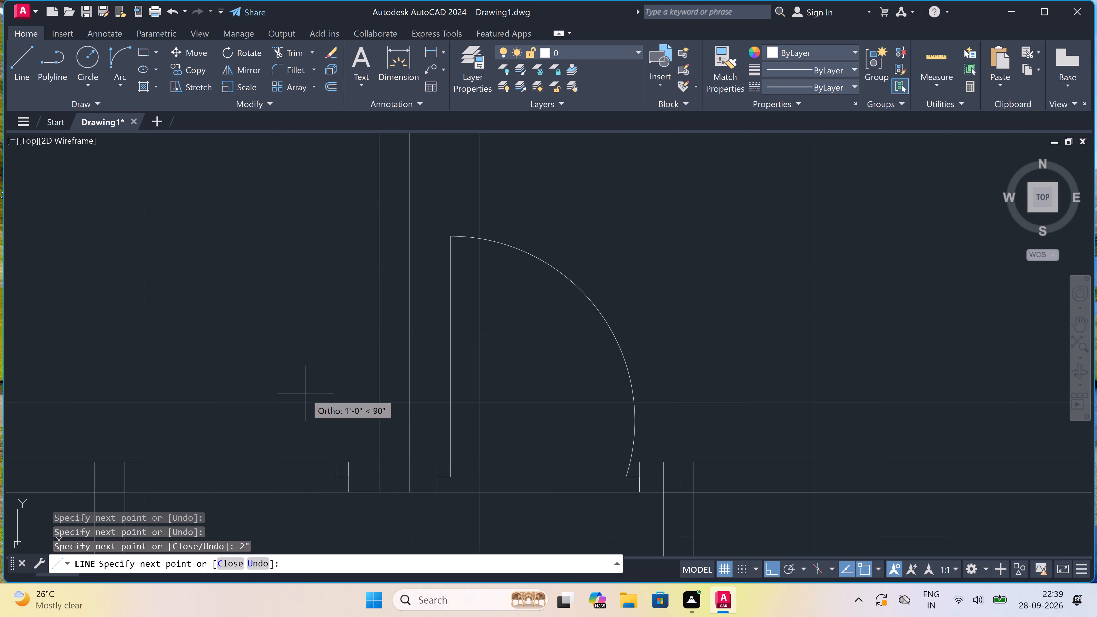
pyautogui.write("3'")
pyautogui.press('space')
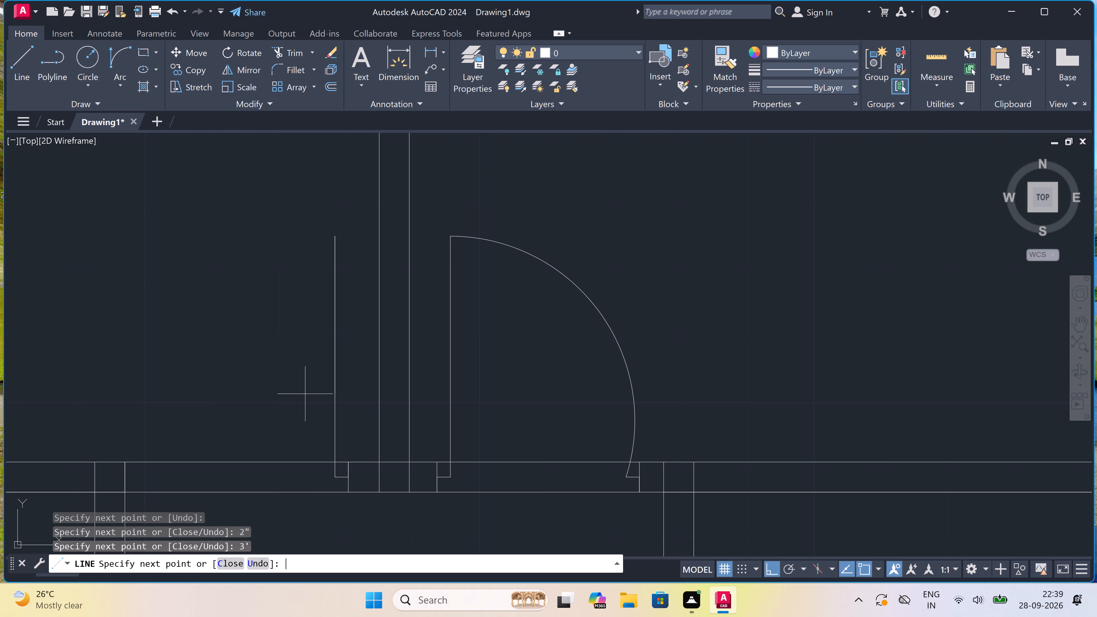
pyautogui.press('Escape')
# Draw the opposite jamb line across the horizontal wall, just right of the corridor's left wall, with a 2" stop toward the door leaf.
pyautogui.press('space')
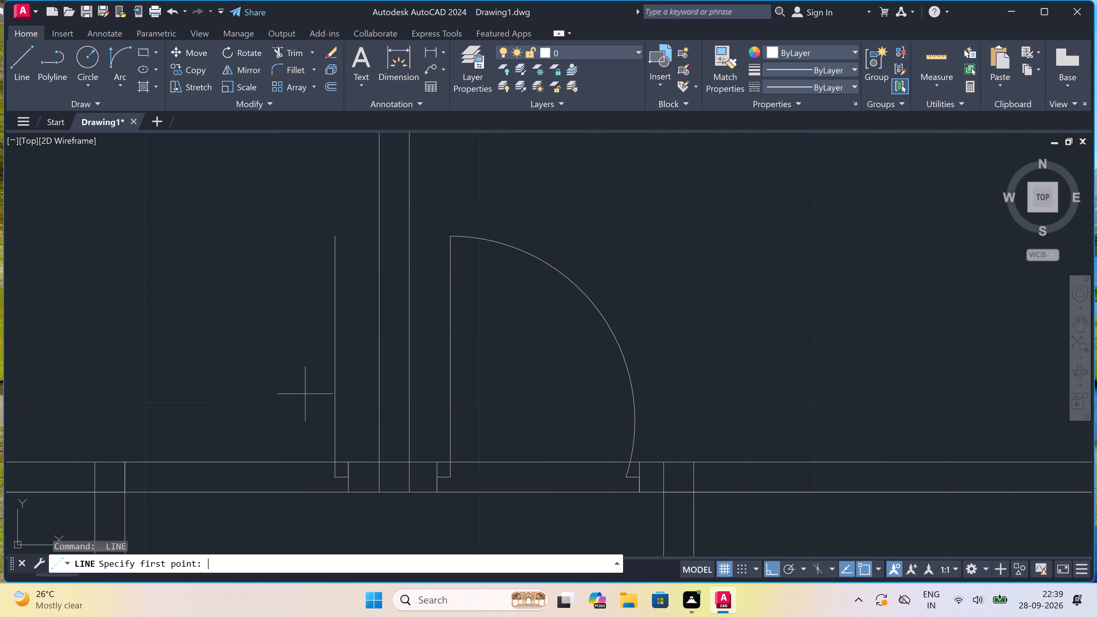
pyautogui.scroll(-3, 305, 394)
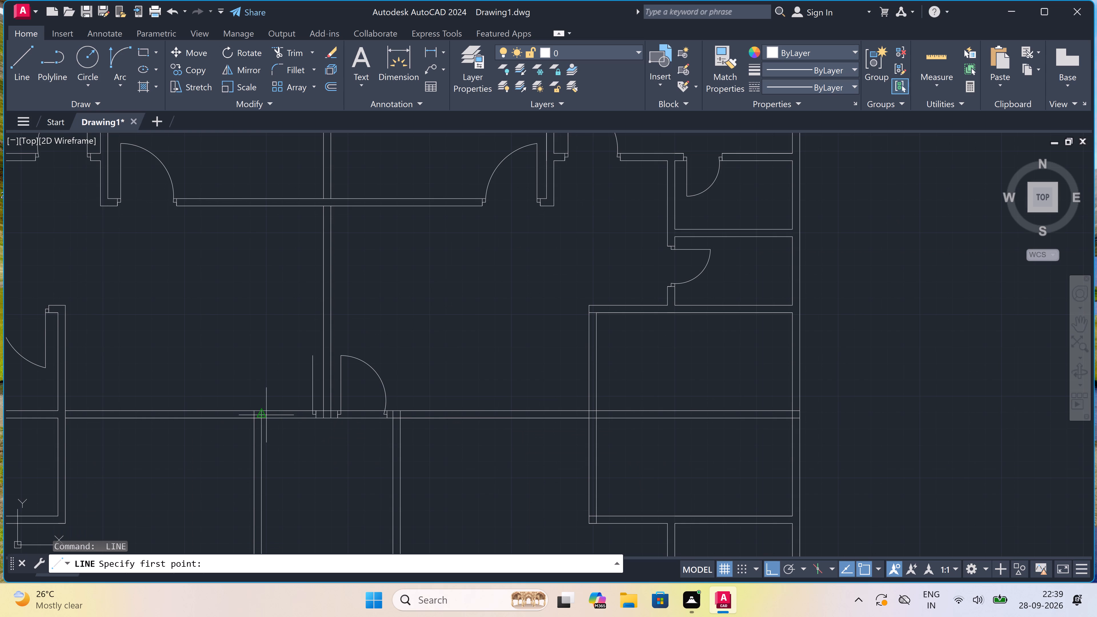
pyautogui.scroll(3, 272, 412)
pyautogui.scroll(2, 239, 406)
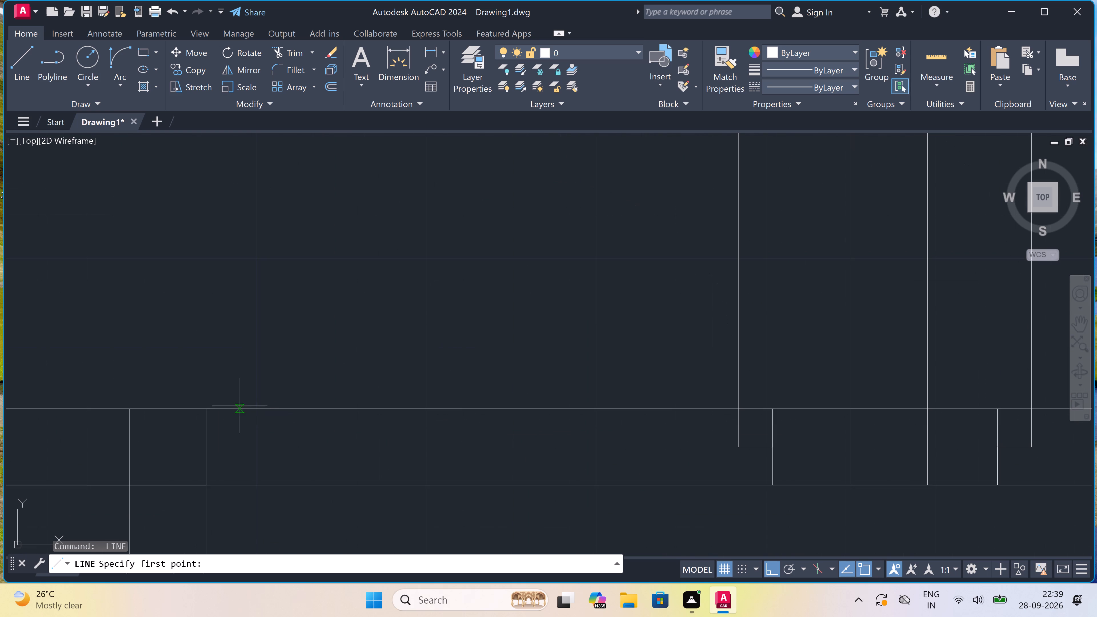
pyautogui.scroll(-1, 244, 409)
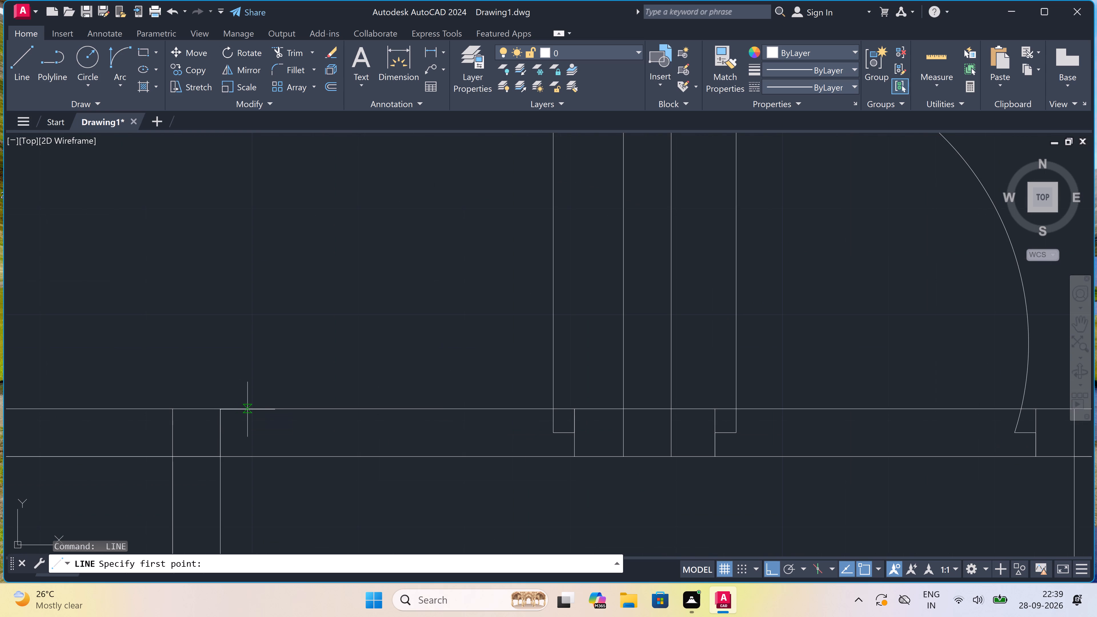
pyautogui.click(251, 409)
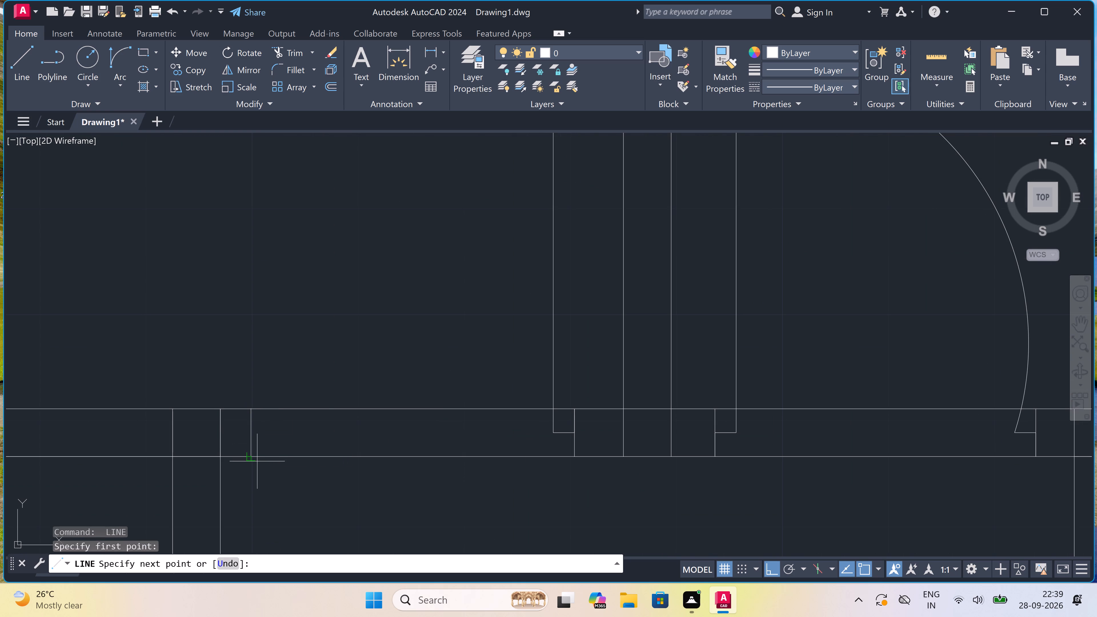
pyautogui.click(249, 453)
pyautogui.click(251, 431)
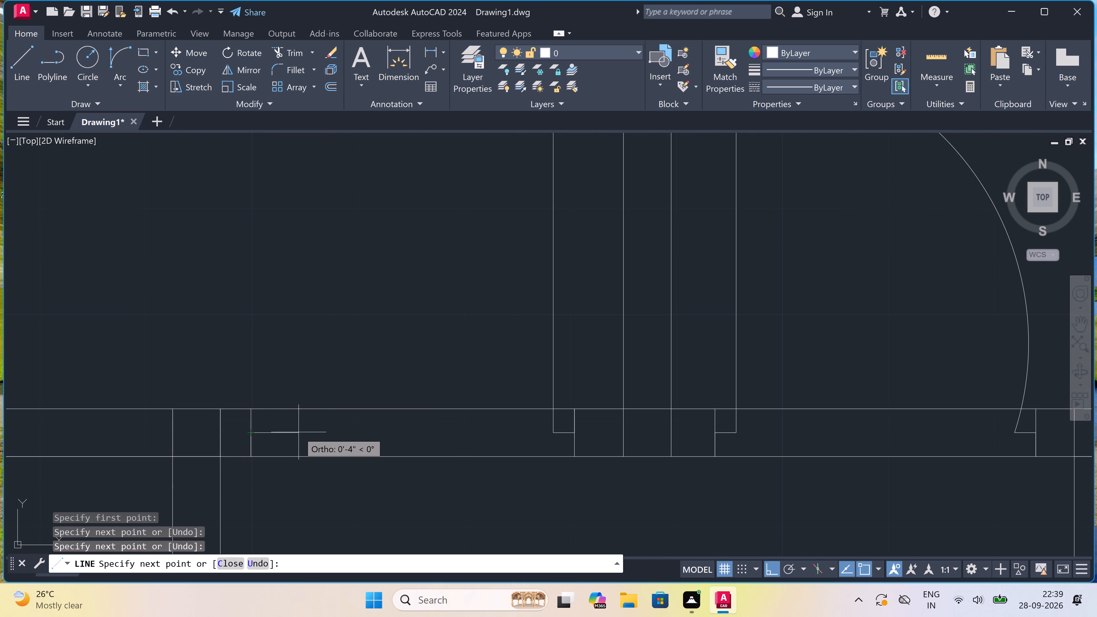
pyautogui.press('2')
pyautogui.write('"')
pyautogui.press('space')
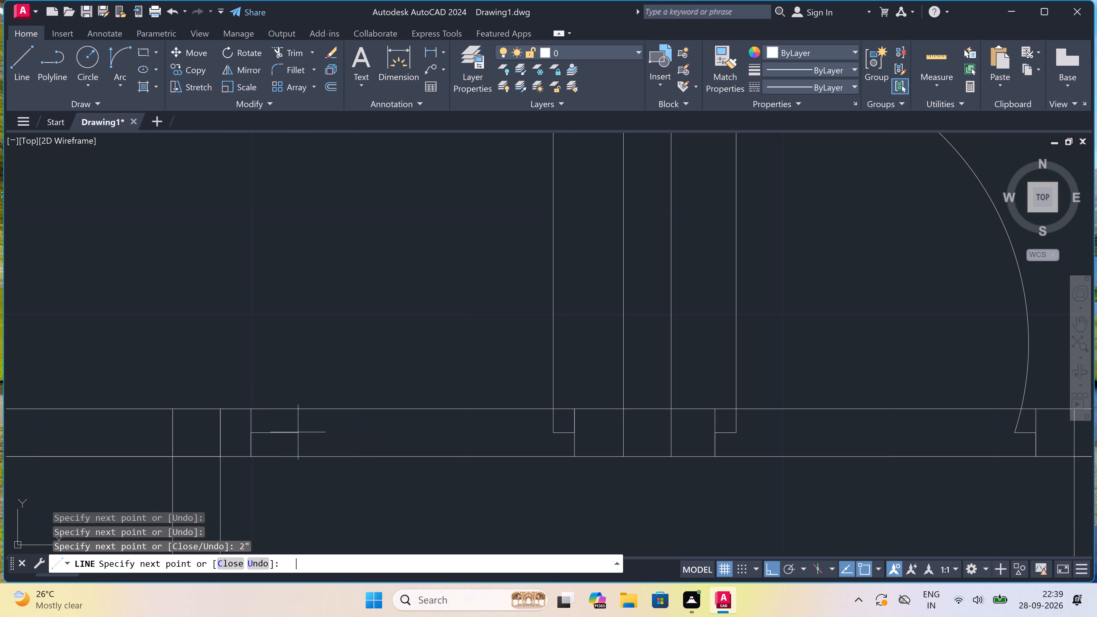
pyautogui.press('Escape')
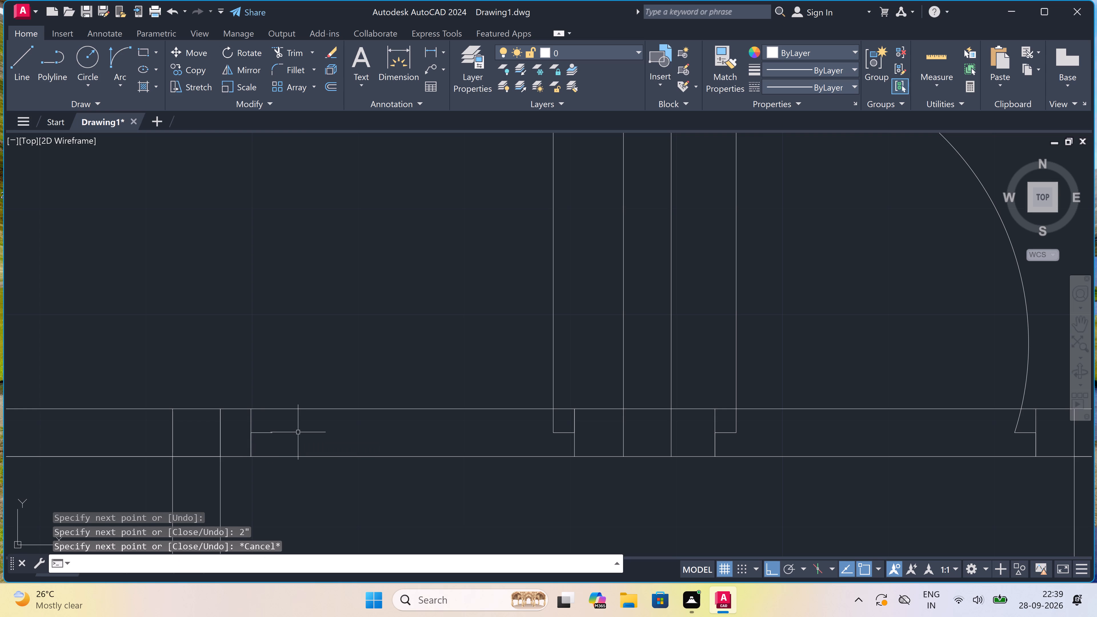
# Draw the left door's swing arc from the end of the 2" stop to the top of the 3' leaf.
pyautogui.scroll(-3, 298, 433)
pyautogui.scroll(1, 311, 399)
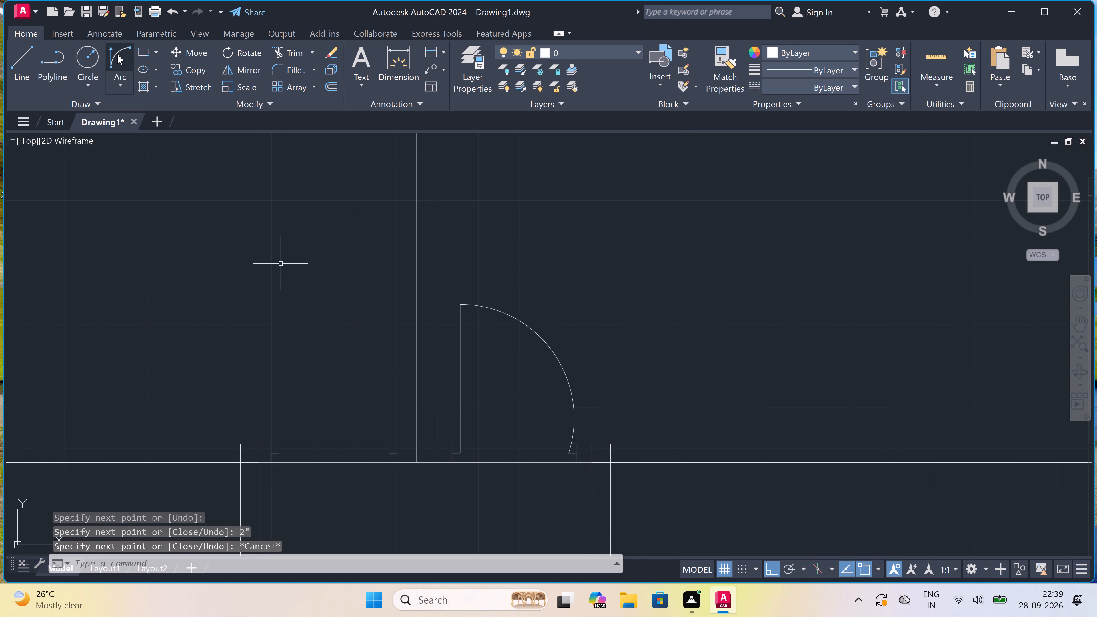
pyautogui.click(117, 54)
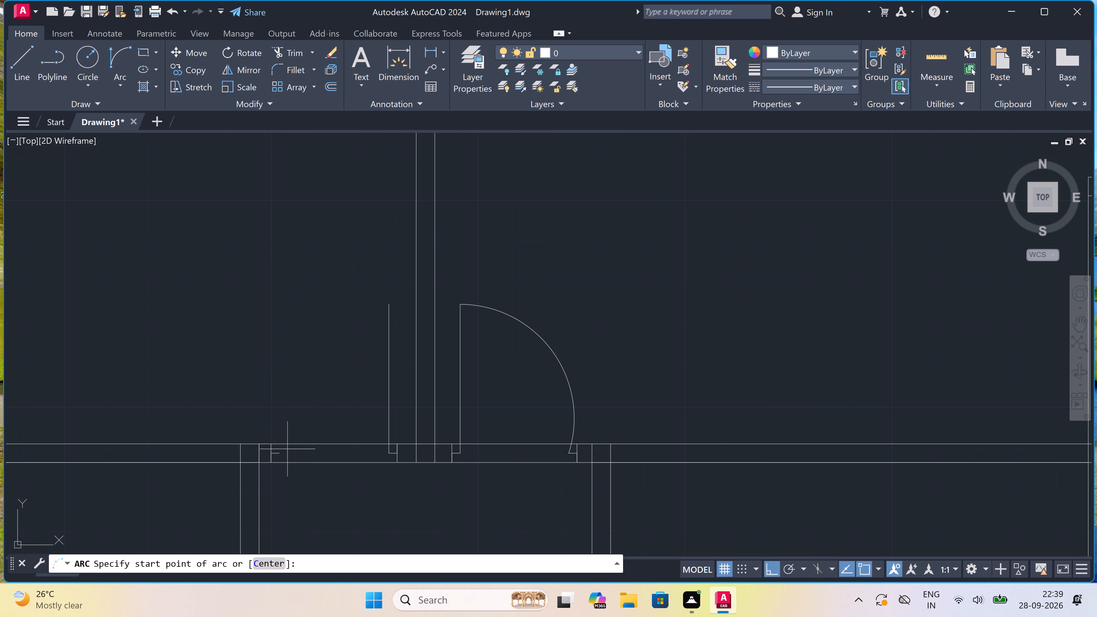
pyautogui.click(281, 454)
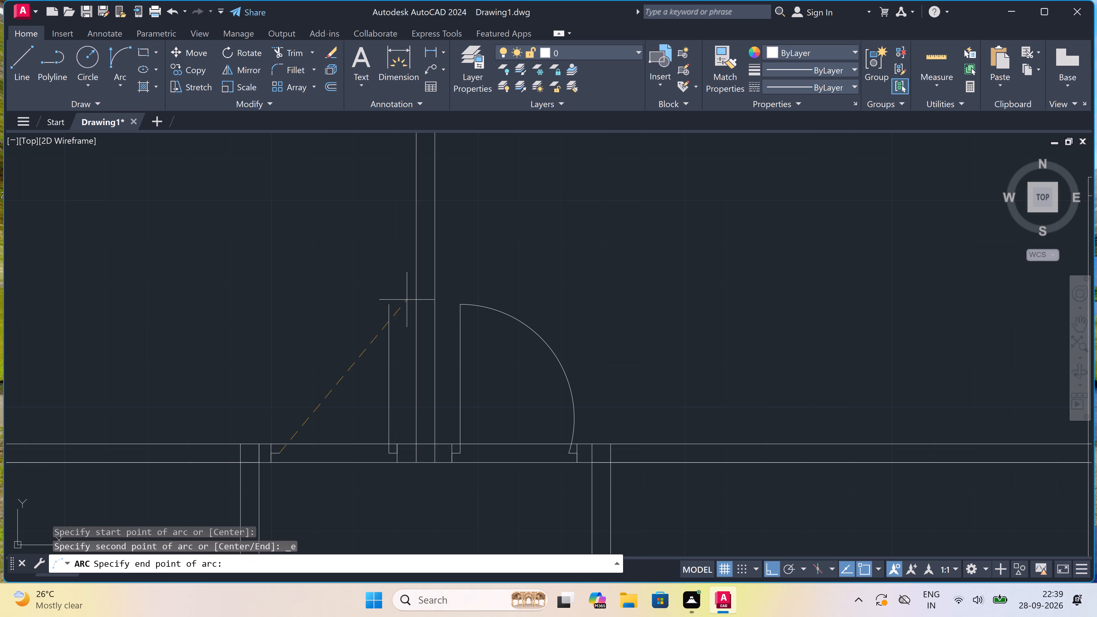
pyautogui.doubleClick(389, 306)
pyautogui.click(314, 297)
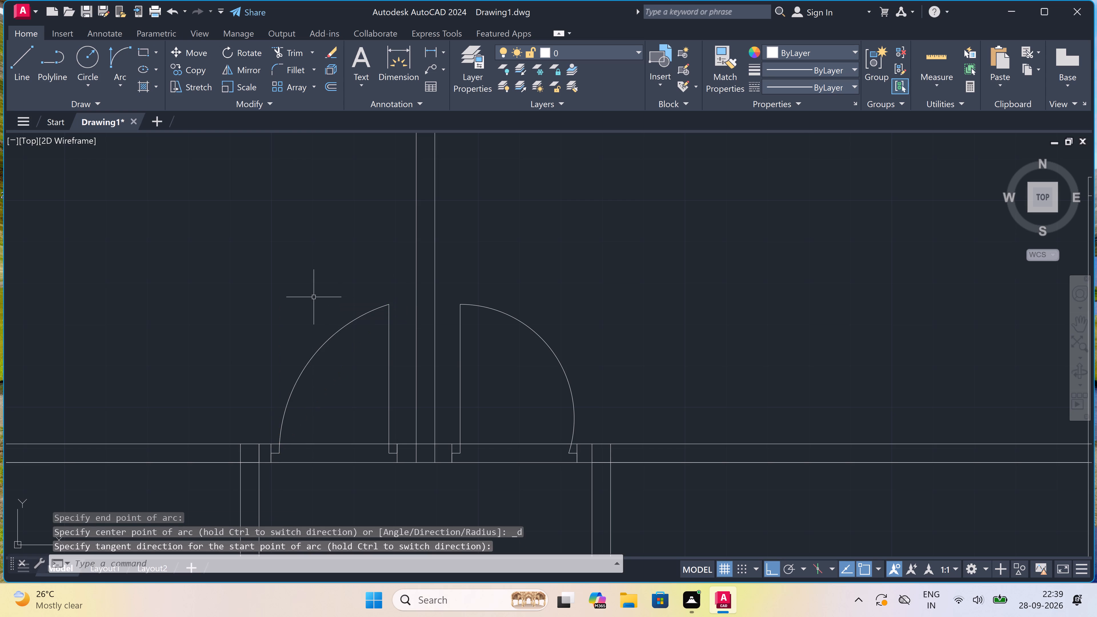
# Trim both horizontal wall lines across the door opening left of the central vertical wall.
pyautogui.write('tr')
pyautogui.press('space')
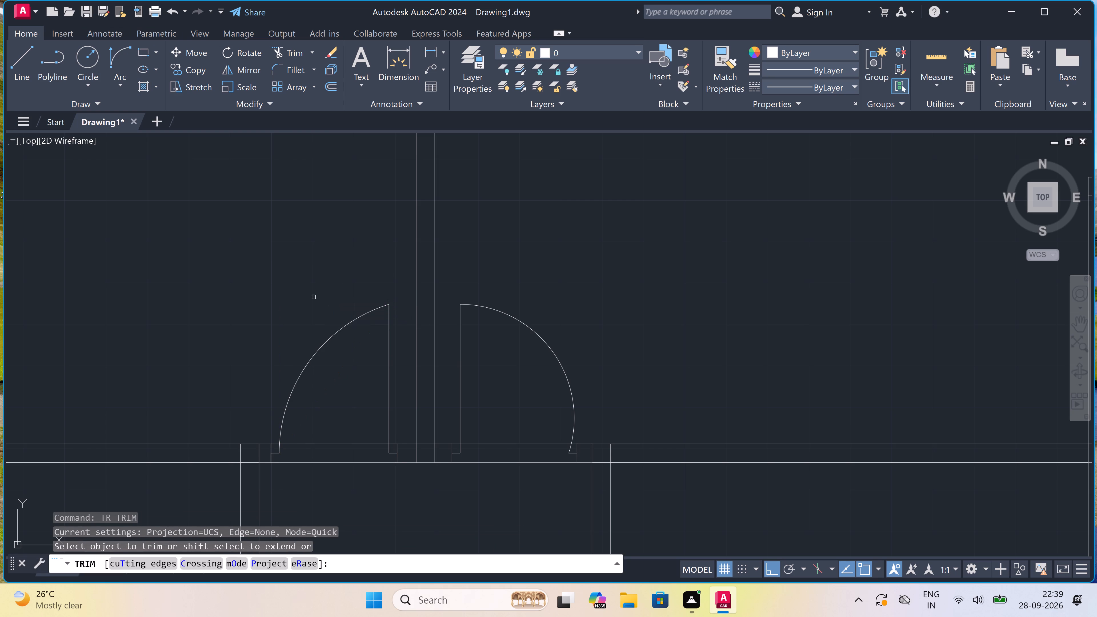
pyautogui.scroll(-2, 314, 297)
pyautogui.click(327, 340)
pyautogui.click(350, 428)
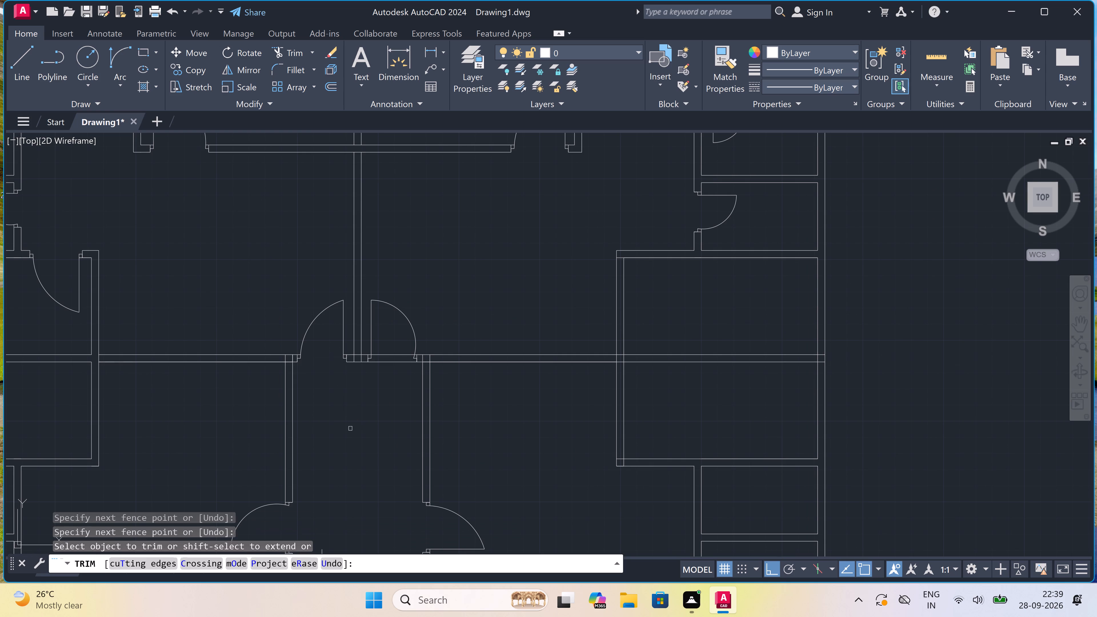
# Trim the central wall's lines inside the horizontal wall and the horizontal line crossing between them to open the junction.
pyautogui.scroll(1, 390, 412)
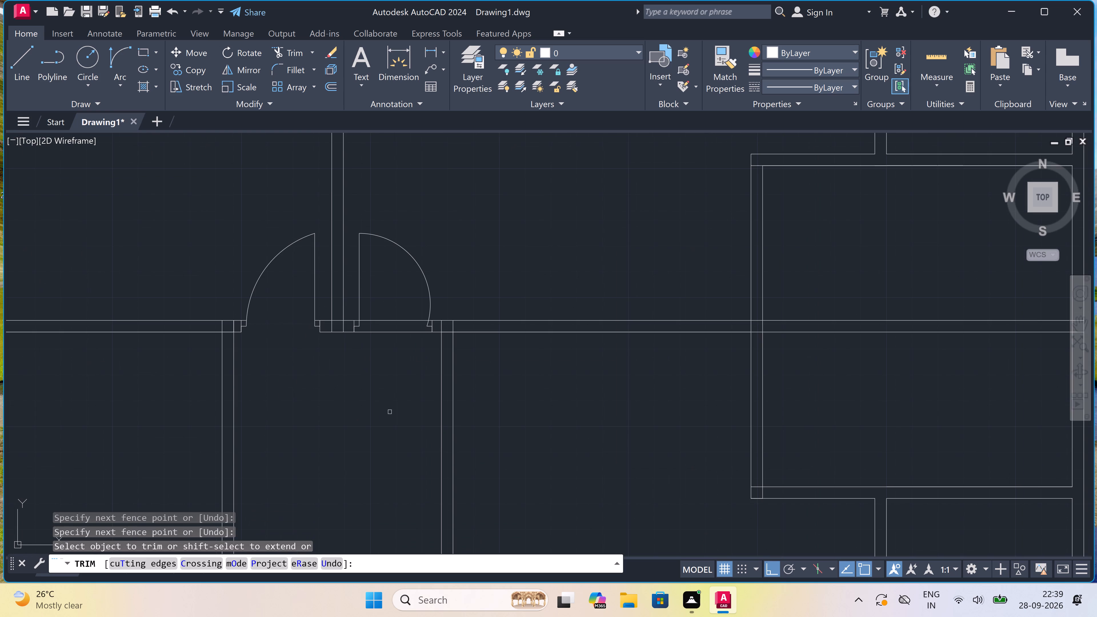
pyautogui.scroll(2, 390, 412)
pyautogui.scroll(-2, 393, 374)
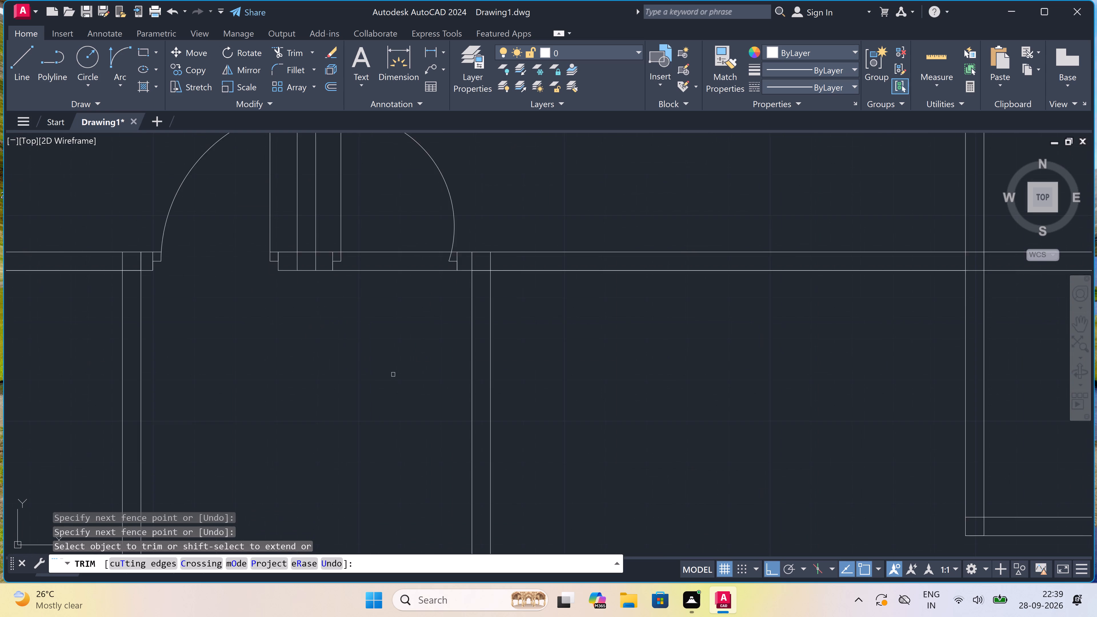
pyautogui.scroll(3, 342, 279)
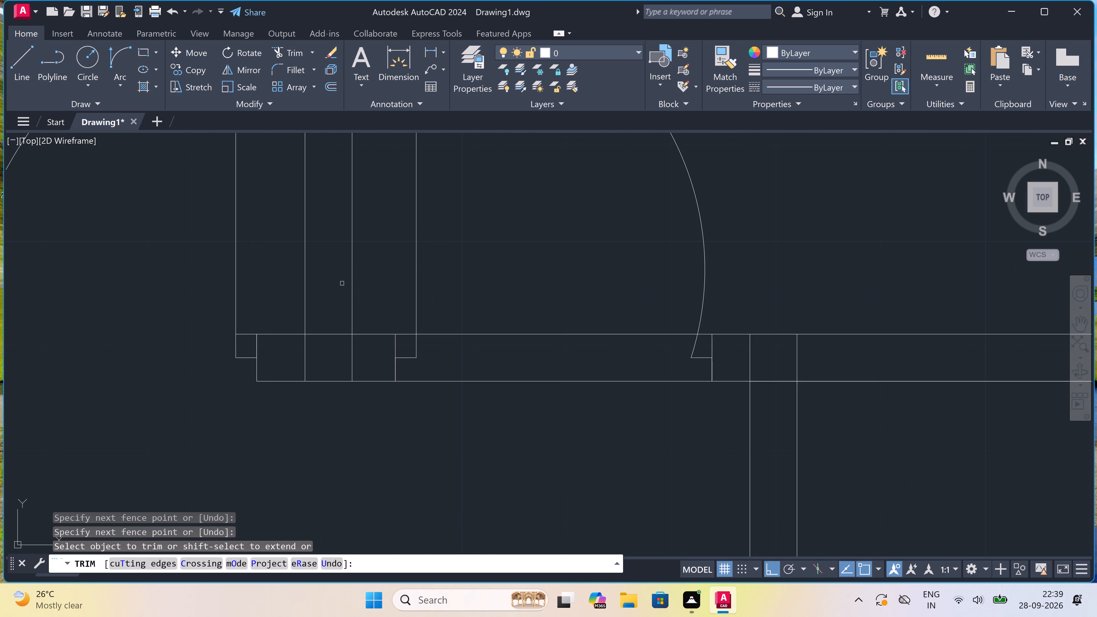
pyautogui.scroll(1, 339, 336)
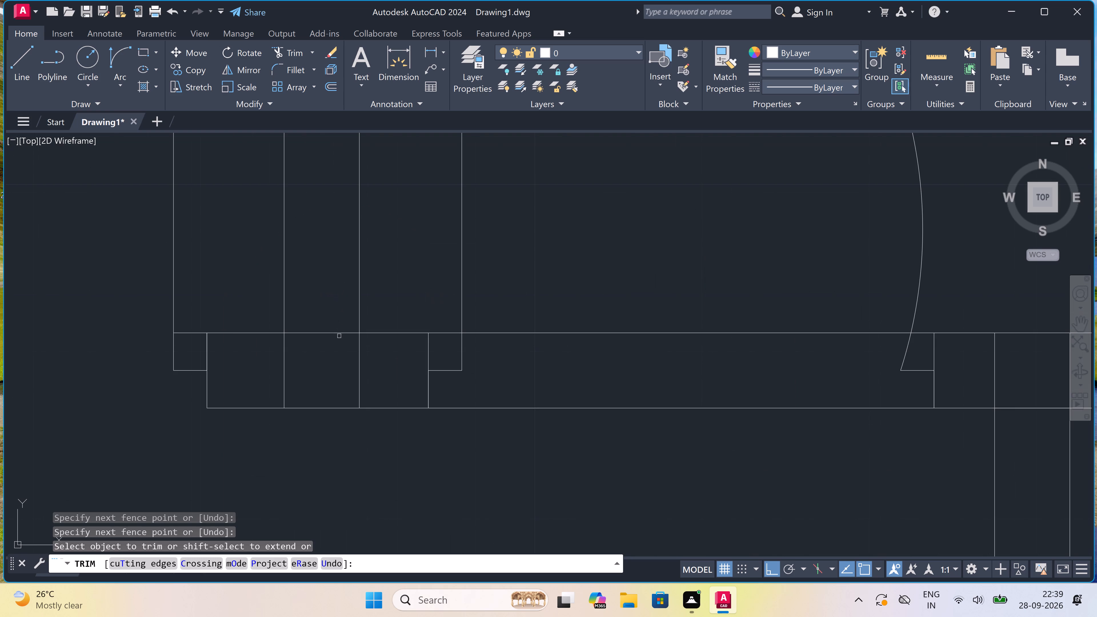
pyautogui.click(274, 361)
pyautogui.click(364, 362)
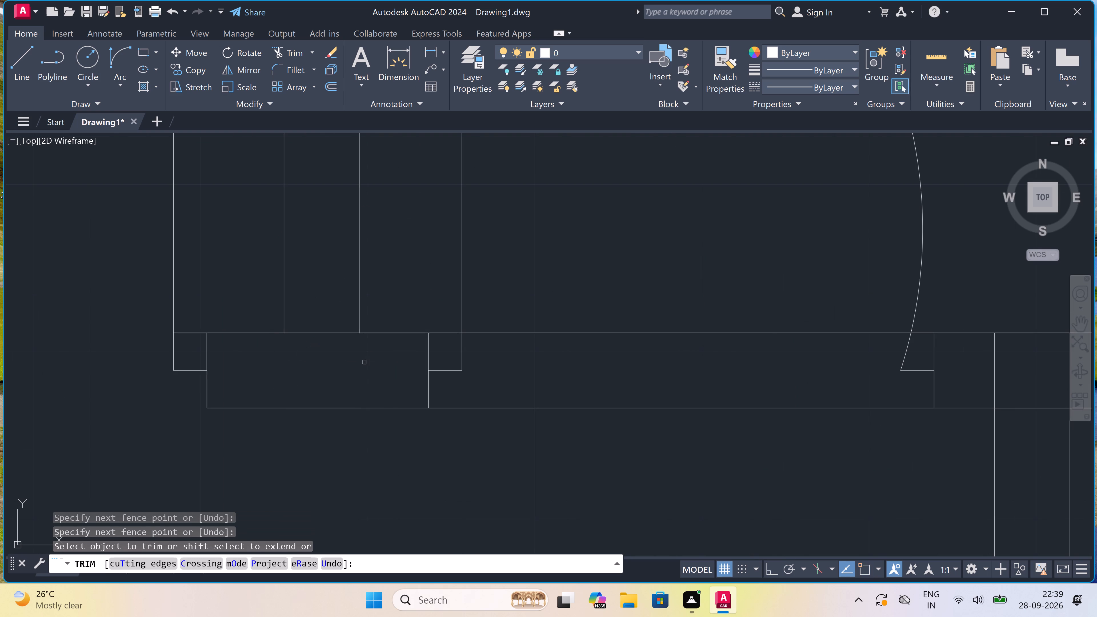
pyautogui.click(346, 365)
pyautogui.click(333, 298)
# Trim both horizontal wall lines across the door opening right of the central vertical wall.
pyautogui.scroll(-3, 333, 298)
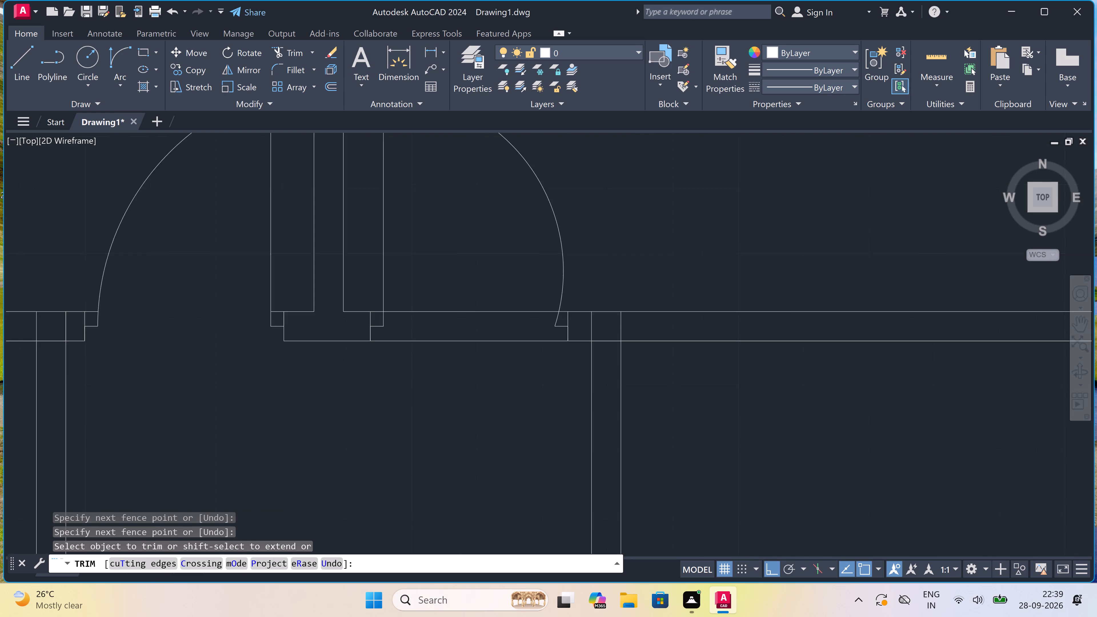
pyautogui.click(424, 294)
pyautogui.doubleClick(423, 391)
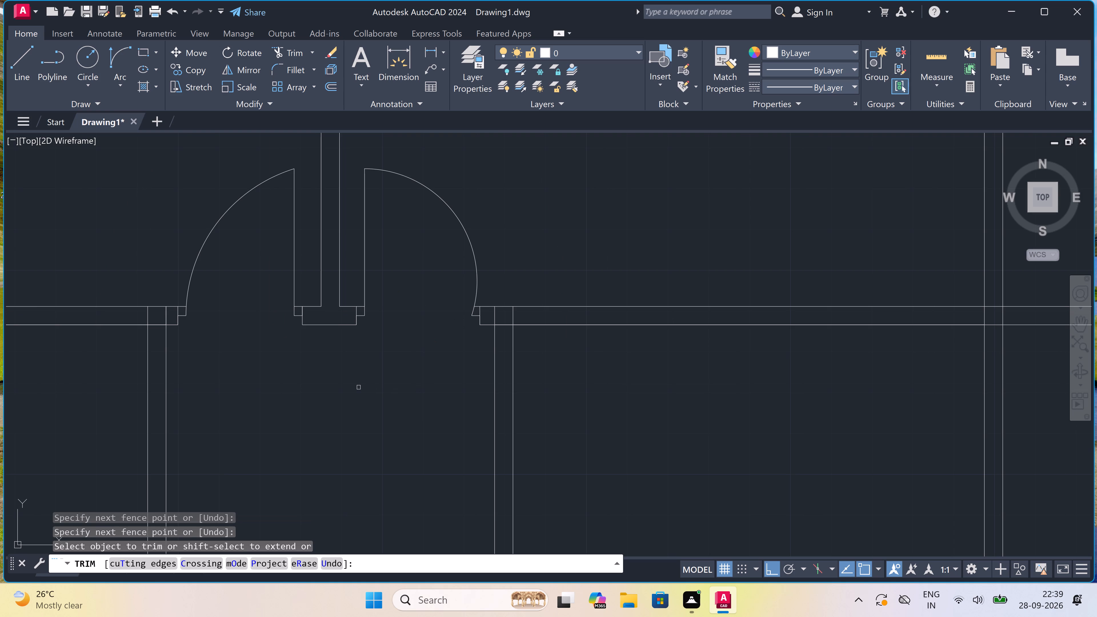
# Trim the overlapping lines where the corridor's left wall meets the horizontal middle wall, leaving an open T-junction.
pyautogui.scroll(-4, 358, 387)
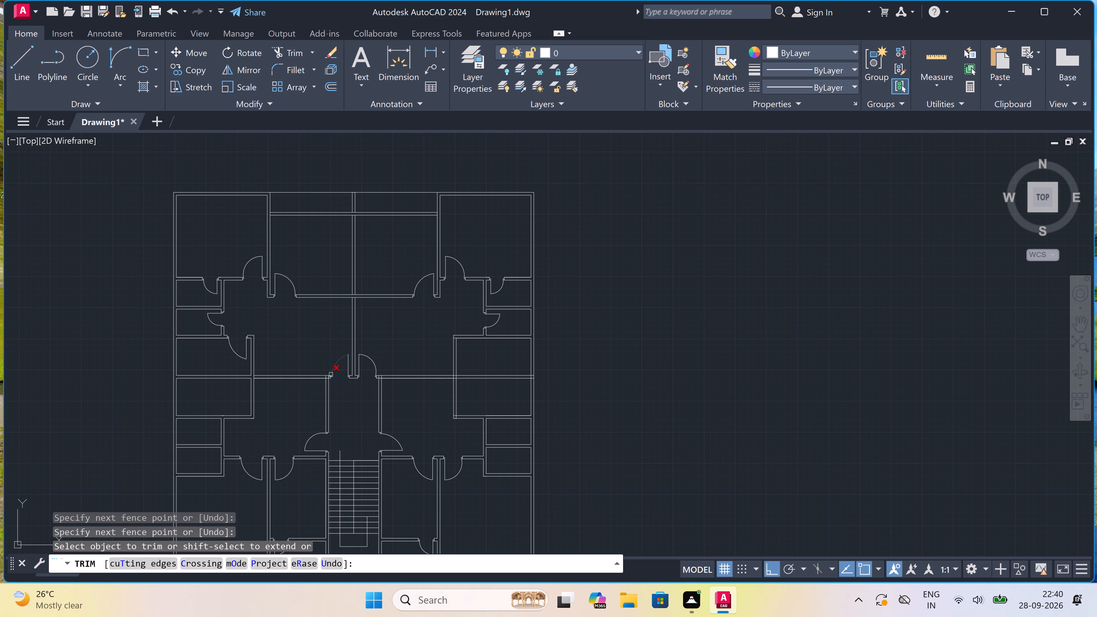
pyautogui.scroll(6, 331, 375)
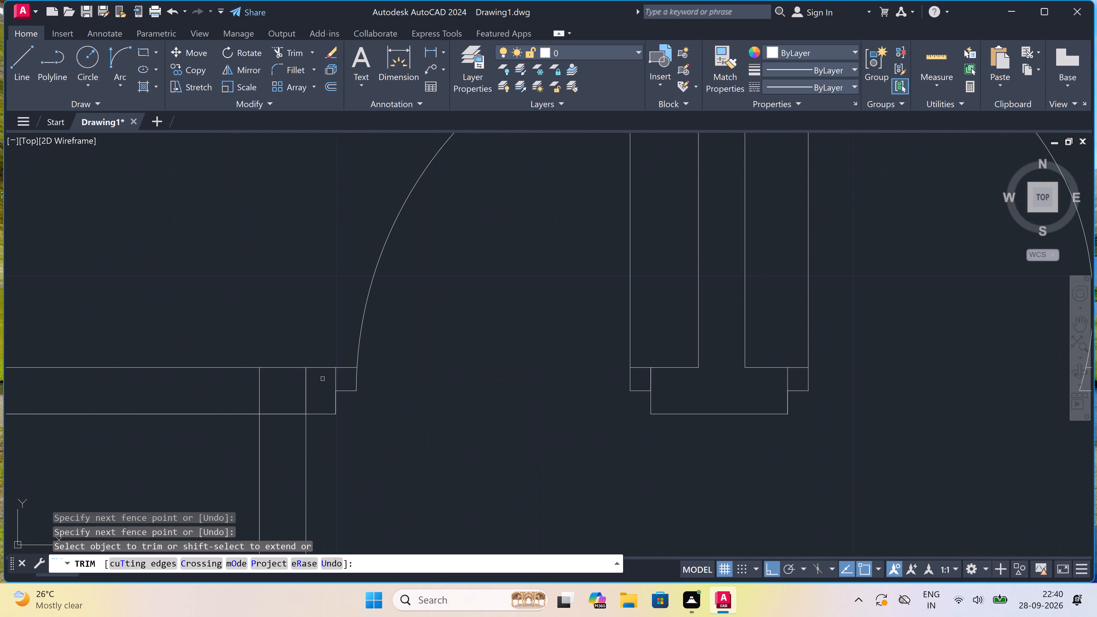
pyautogui.scroll(1, 314, 386)
pyautogui.click(314, 386)
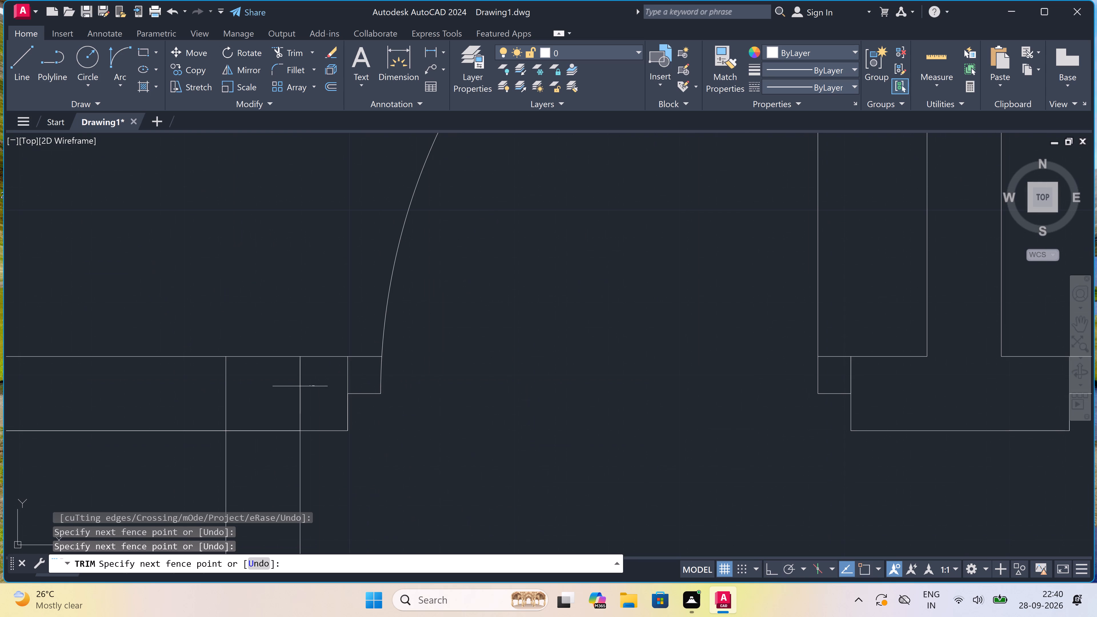
pyautogui.click(191, 390)
pyautogui.click(250, 390)
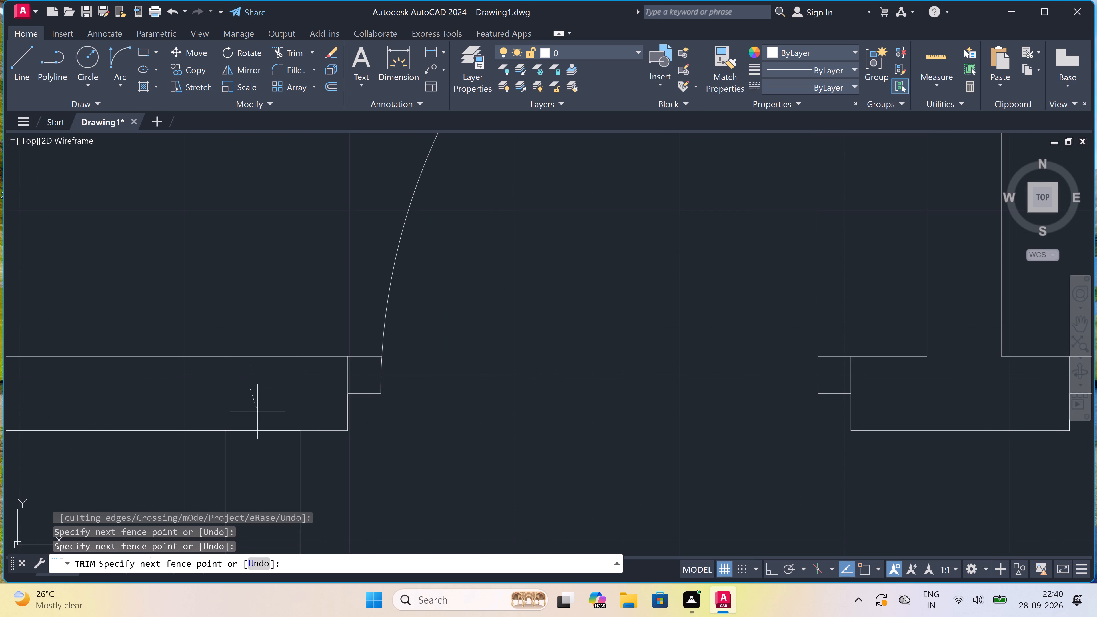
pyautogui.click(262, 456)
# Trim the overlapping lines where the corridor's right wall meets the horizontal middle wall, leaving an open T-junction.
pyautogui.scroll(-5, 269, 420)
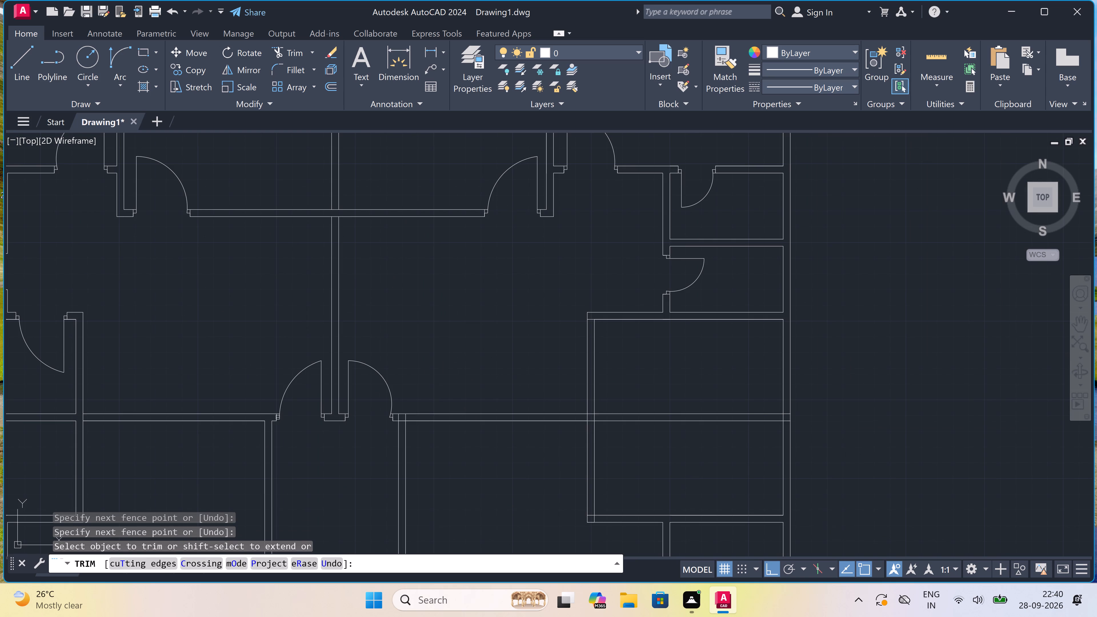
pyautogui.scroll(3, 415, 417)
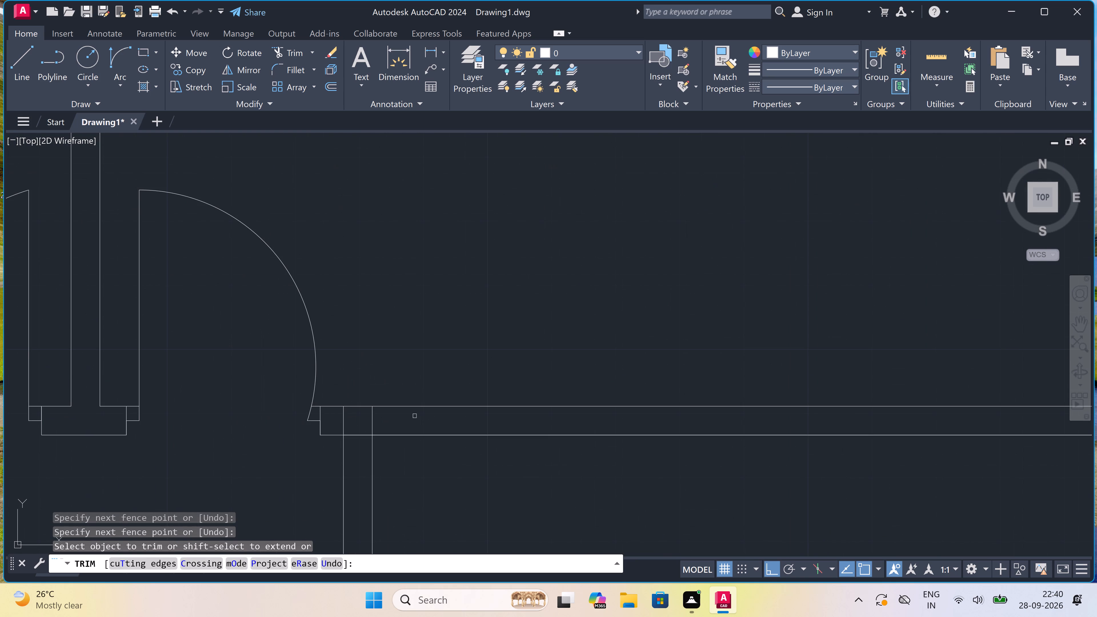
pyautogui.scroll(2, 383, 421)
pyautogui.click(382, 420)
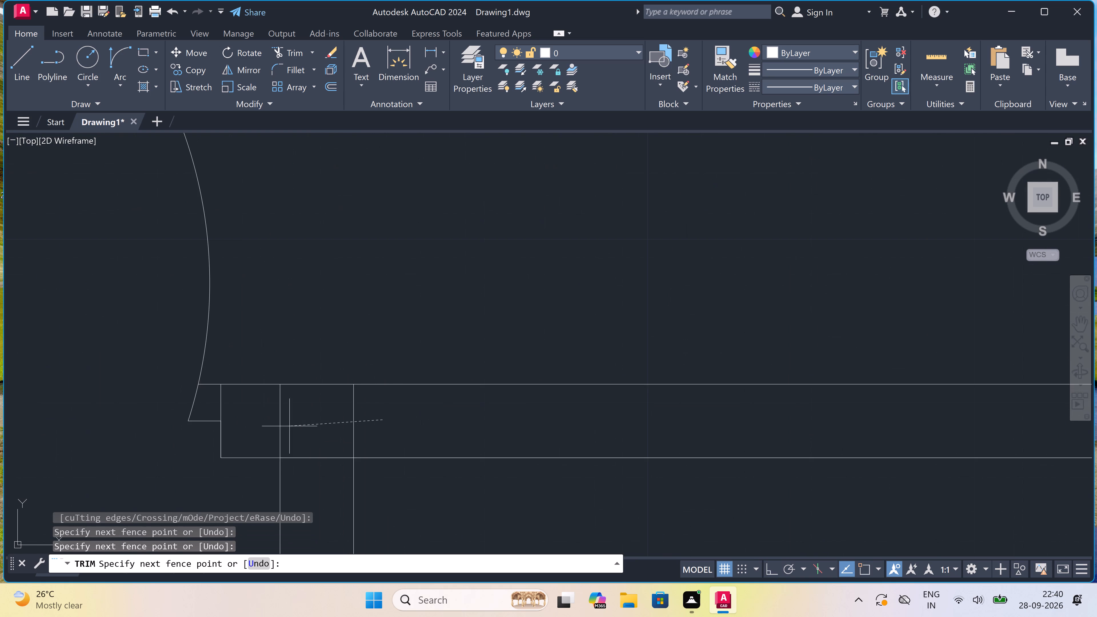
pyautogui.click(253, 430)
pyautogui.click(313, 432)
pyautogui.click(329, 485)
# Trim the overlapping wall-line ends at the upper-left corner of the middle room on the plan's right side.
pyautogui.scroll(-8, 329, 442)
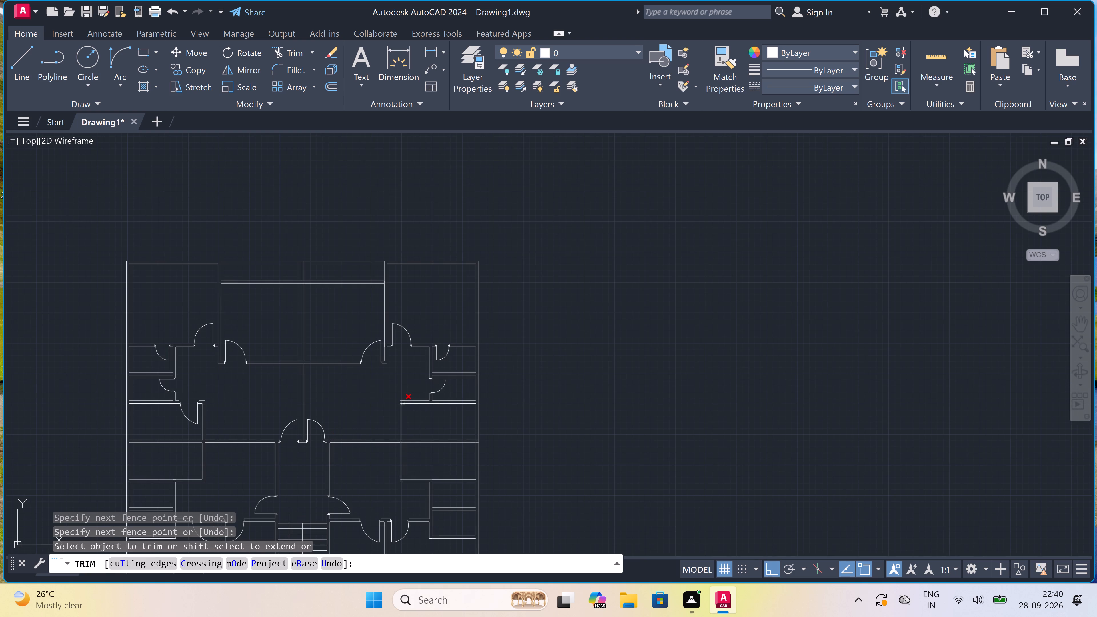
pyautogui.scroll(6, 403, 403)
pyautogui.click(381, 404)
pyautogui.click(376, 430)
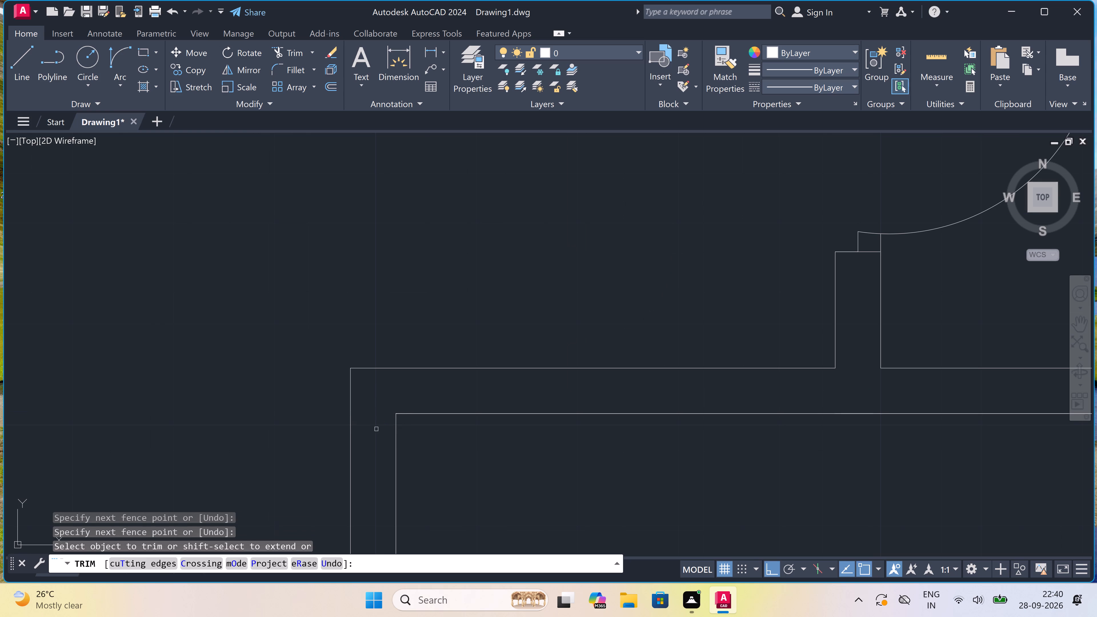
pyautogui.press('Escape')
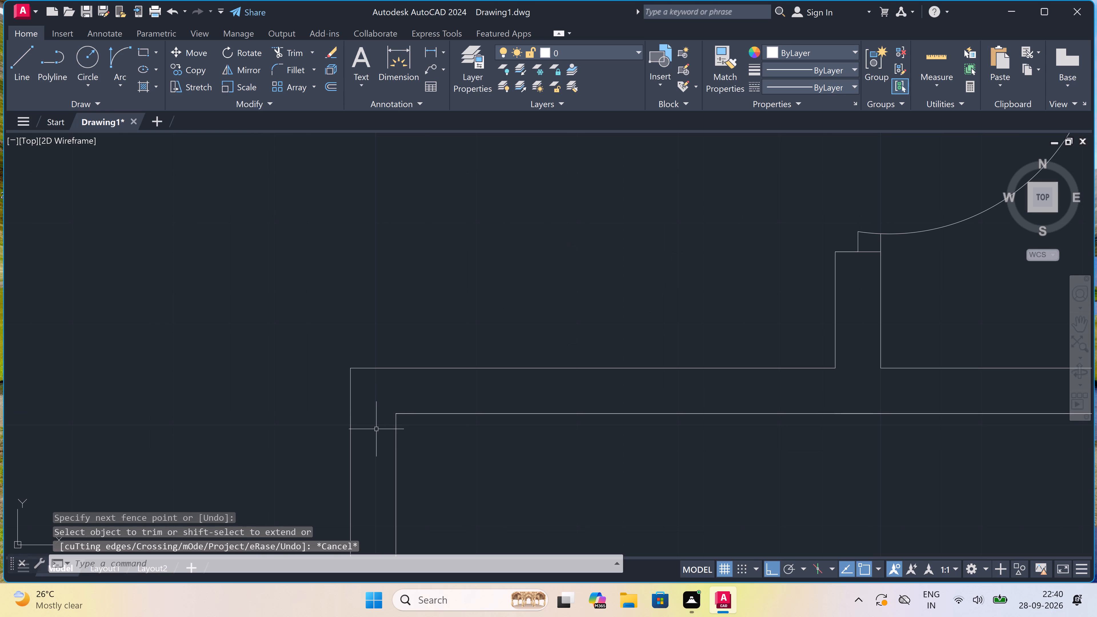
# Draw the door's left jamb across the right-side middle room's top wall near its upper-left corner, with a 2" stop and a 2' leaf line downward.
pyautogui.write('l')
pyautogui.press('space')
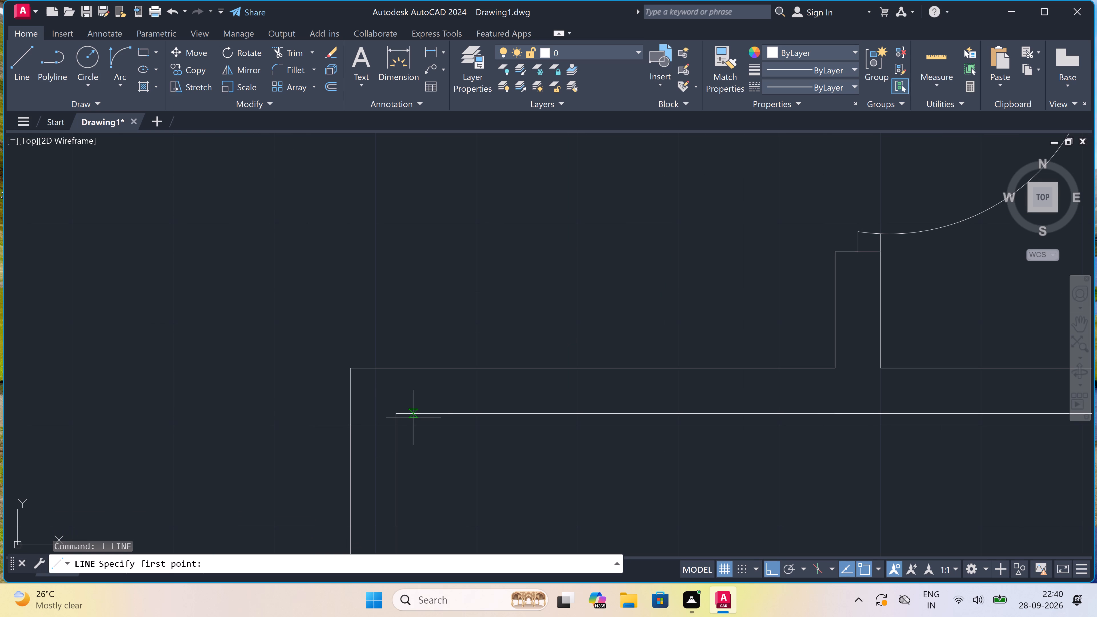
pyautogui.click(433, 412)
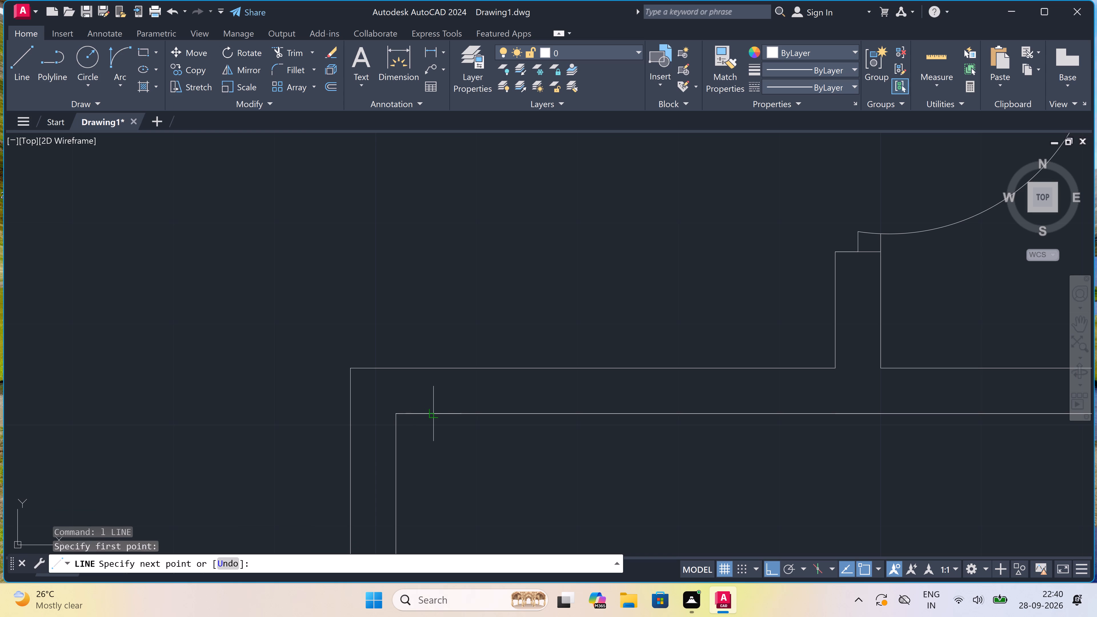
pyautogui.click(433, 366)
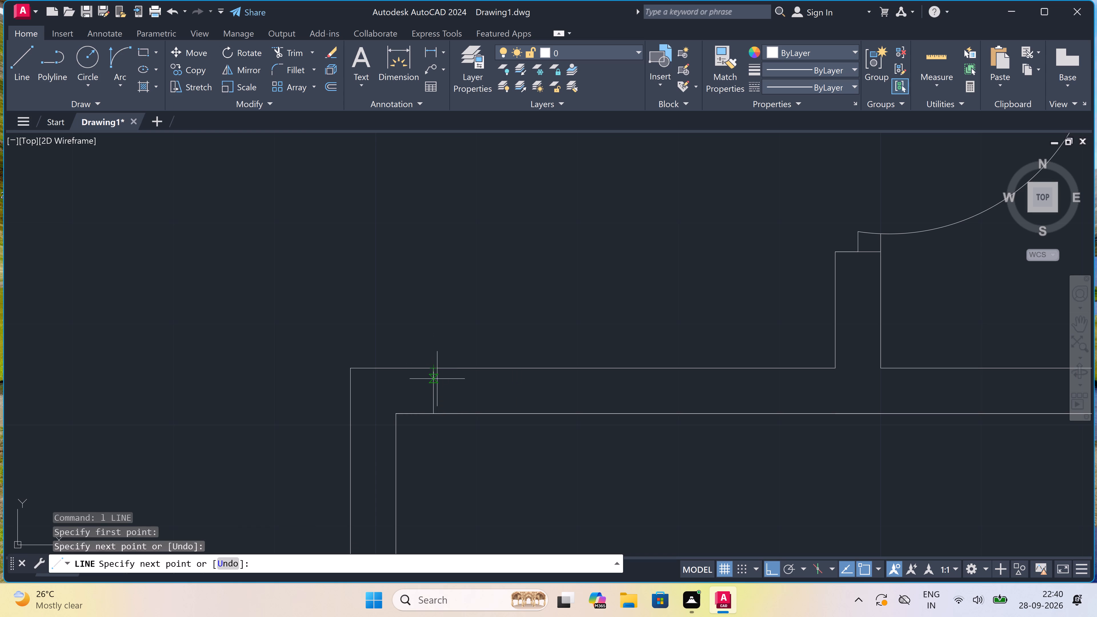
pyautogui.click(435, 388)
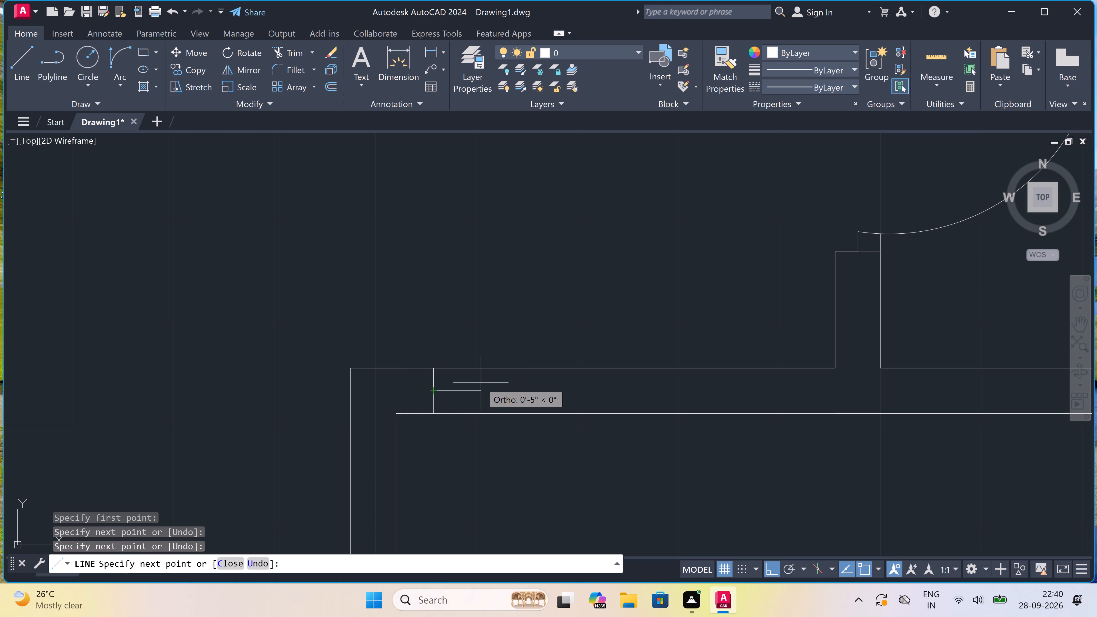
pyautogui.press('2')
pyautogui.write('"')
pyautogui.press('space')
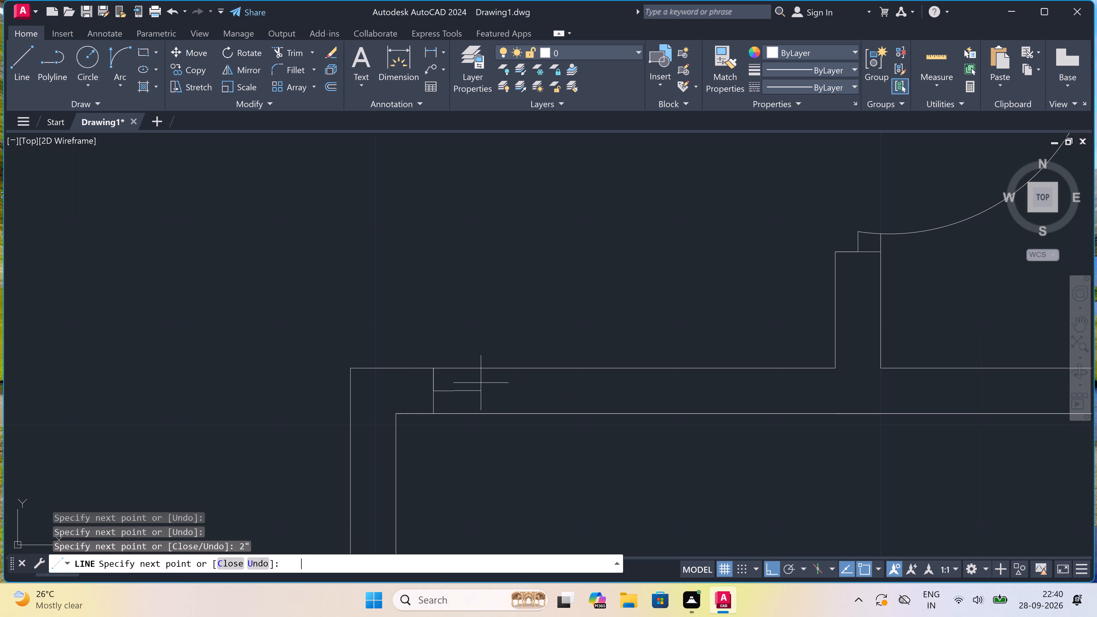
pyautogui.press('2')
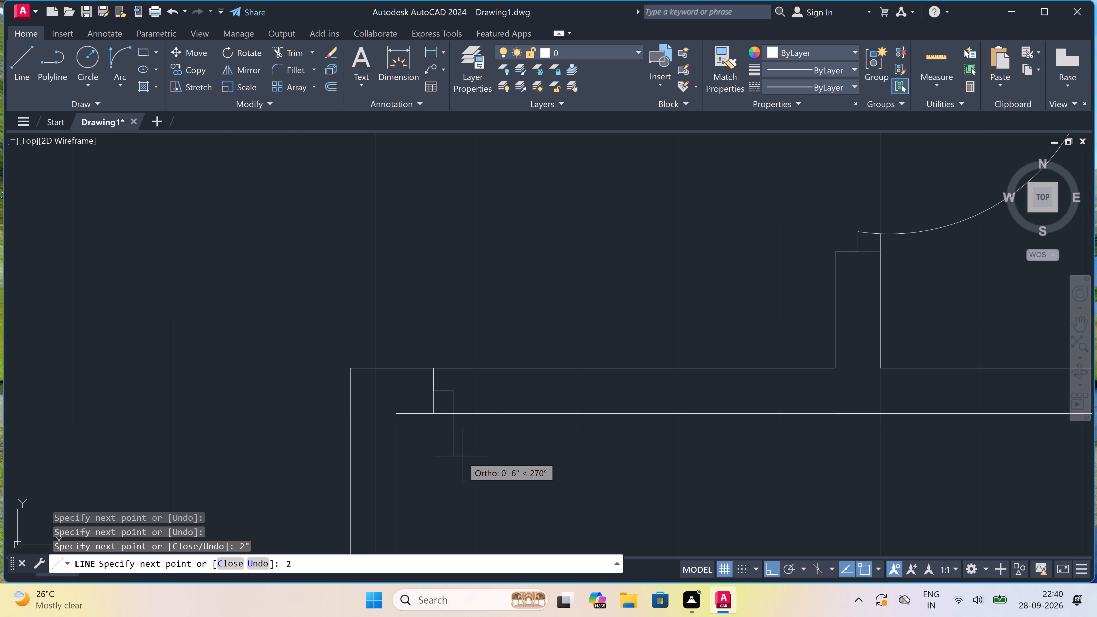
pyautogui.press("'")
pyautogui.press('space')
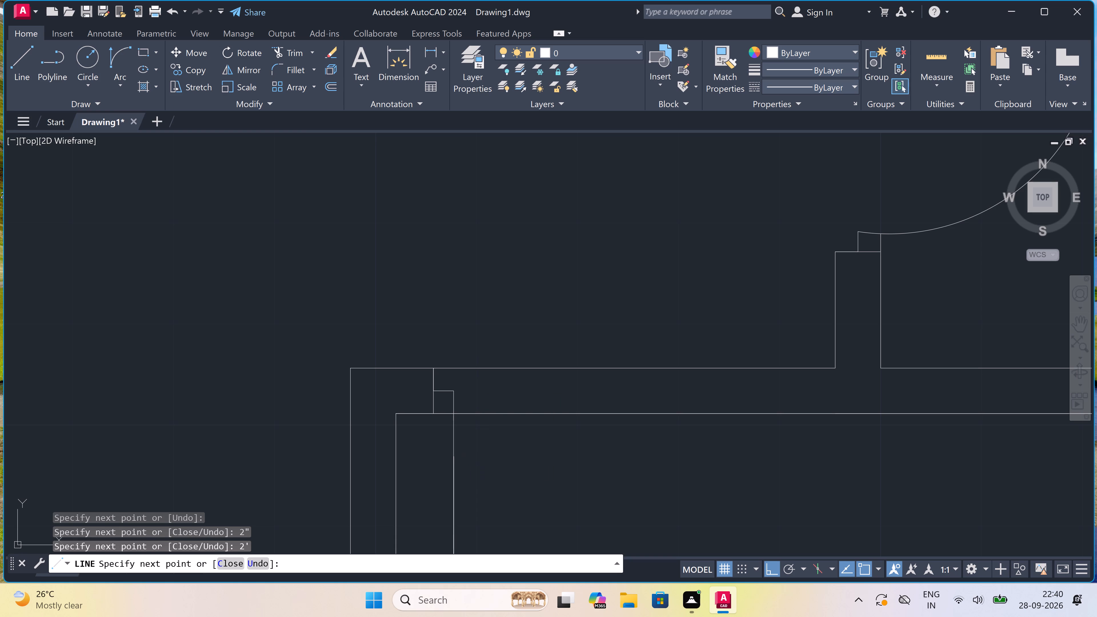
pyautogui.press('Escape')
# Draw the opposite jamb line across the same top wall, with a 2" stop from its midpoint toward the door leaf.
pyautogui.press('space')
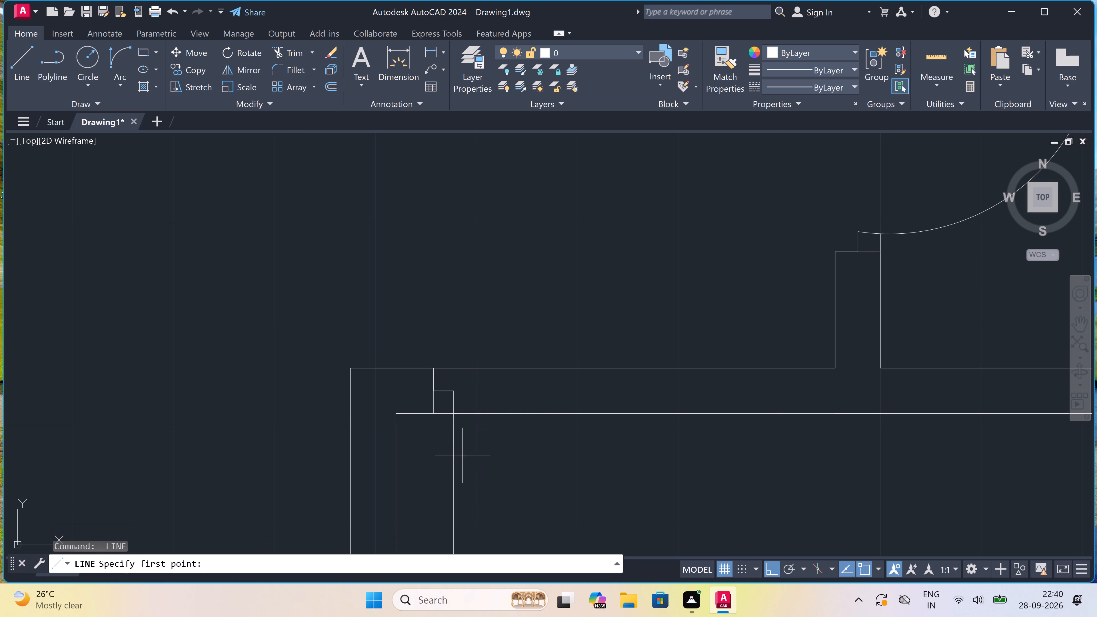
pyautogui.scroll(-3, 478, 384)
pyautogui.scroll(2, 505, 438)
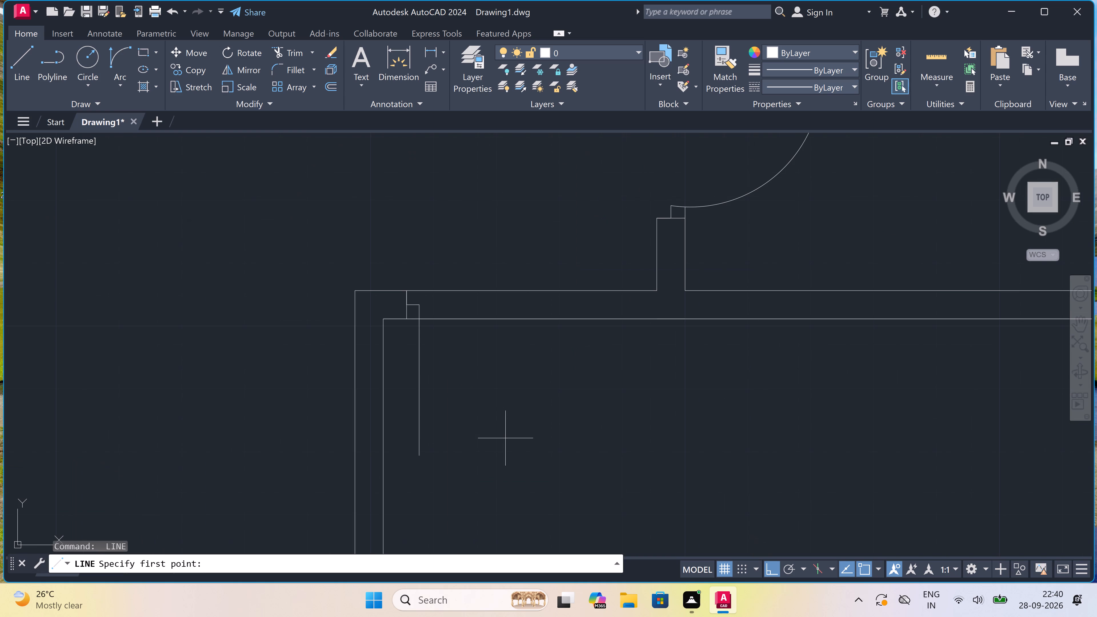
pyautogui.click(542, 316)
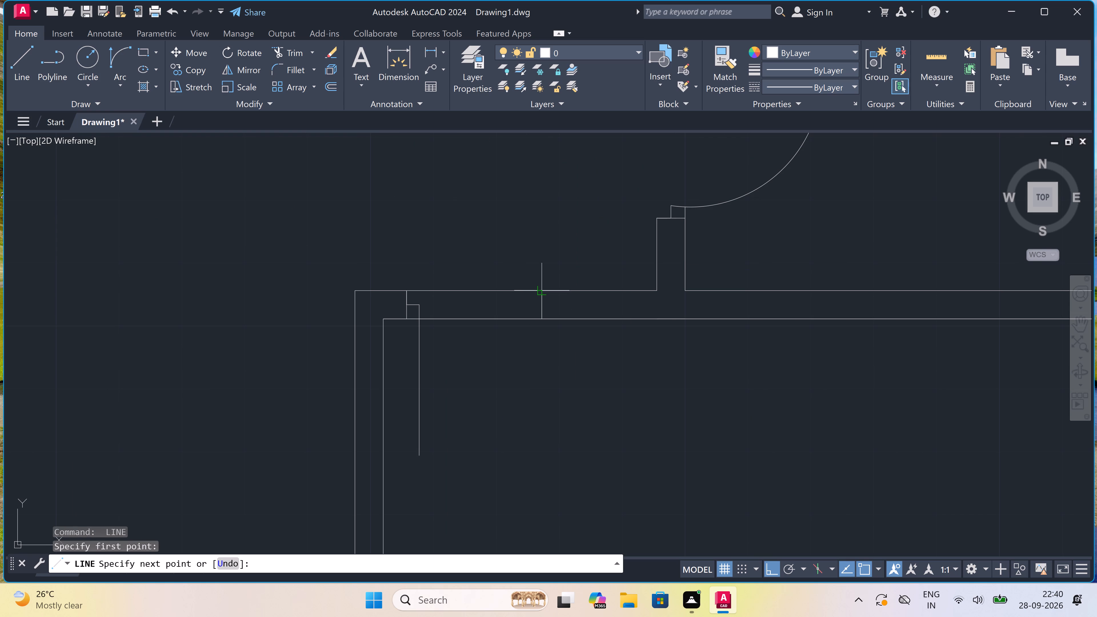
pyautogui.click(543, 294)
pyautogui.click(543, 301)
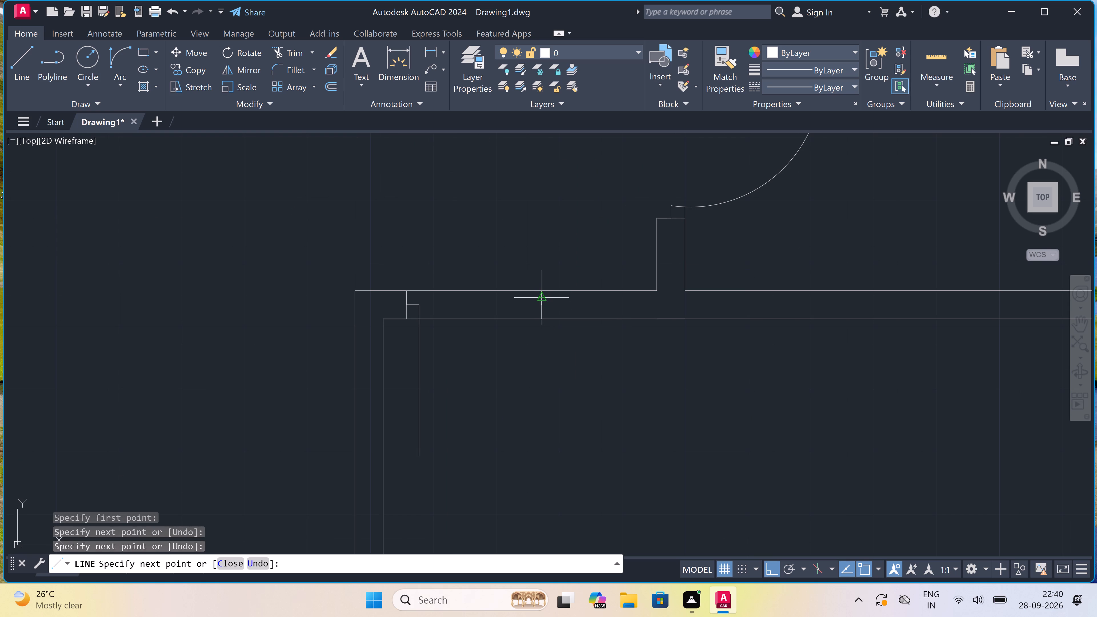
pyautogui.scroll(2, 527, 307)
pyautogui.press('2')
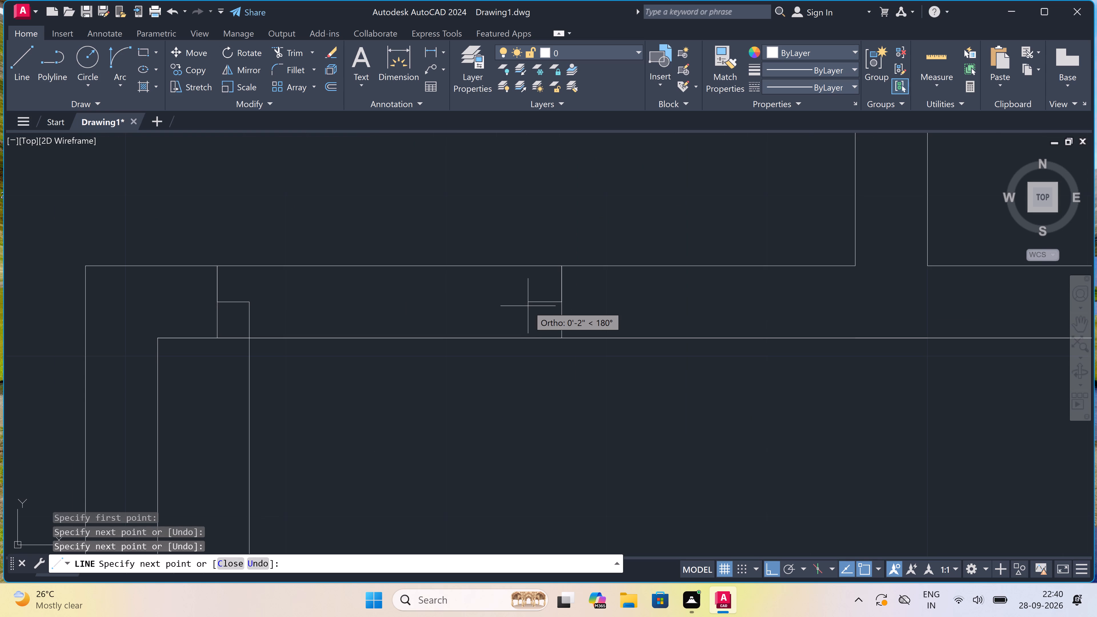
pyautogui.write('"')
pyautogui.press('space')
pyautogui.press('Escape')
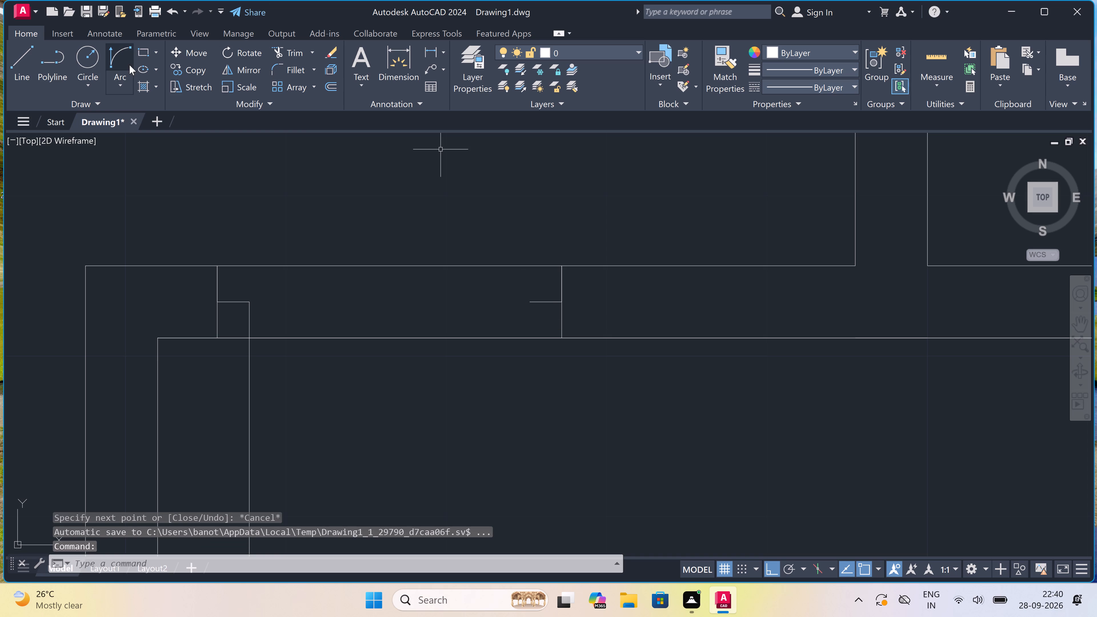
# Draw the door swing arc from the lower end of the leaf line to the end of the opposite jamb's stop.
pyautogui.click(119, 57)
pyautogui.scroll(-1, 240, 190)
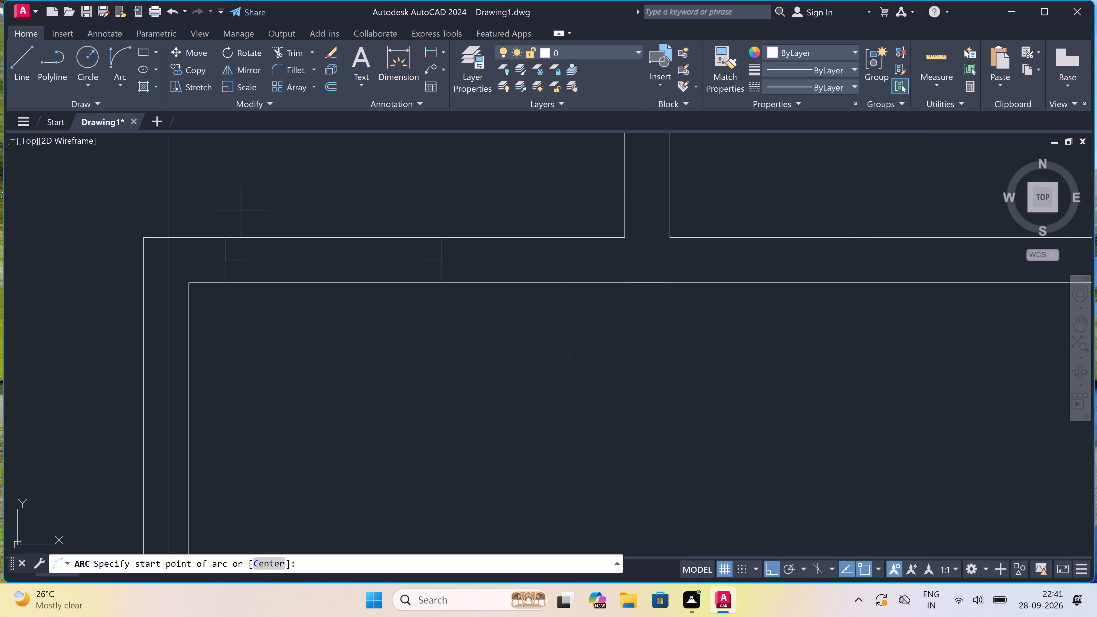
pyautogui.click(249, 502)
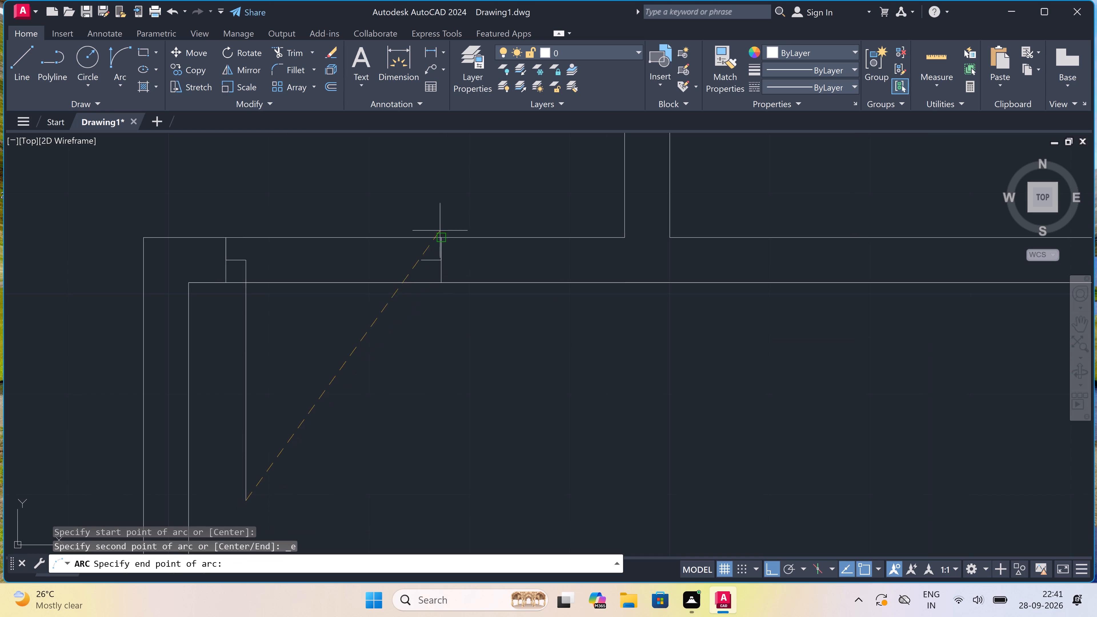
pyautogui.moveTo(423, 258); pyautogui.dragTo(427, 263)
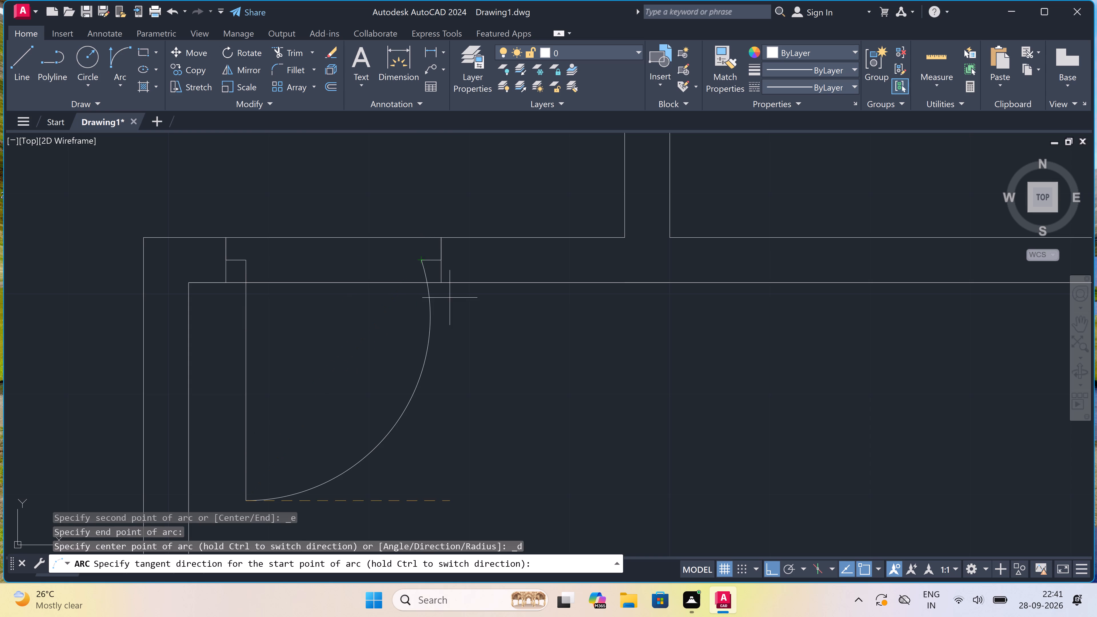
pyautogui.click(495, 350)
# Trim both top-wall lines between the two jambs of the right-side middle room's new door opening.
pyautogui.write('tr')
pyautogui.press('space')
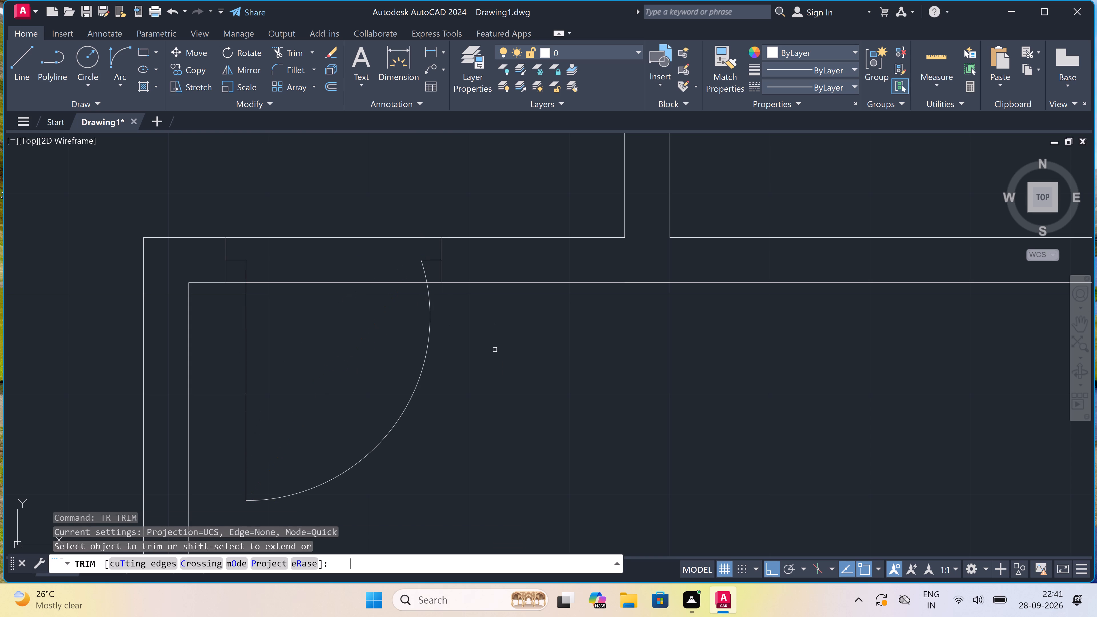
pyautogui.click(330, 183)
pyautogui.click(333, 293)
pyautogui.scroll(-5, 331, 292)
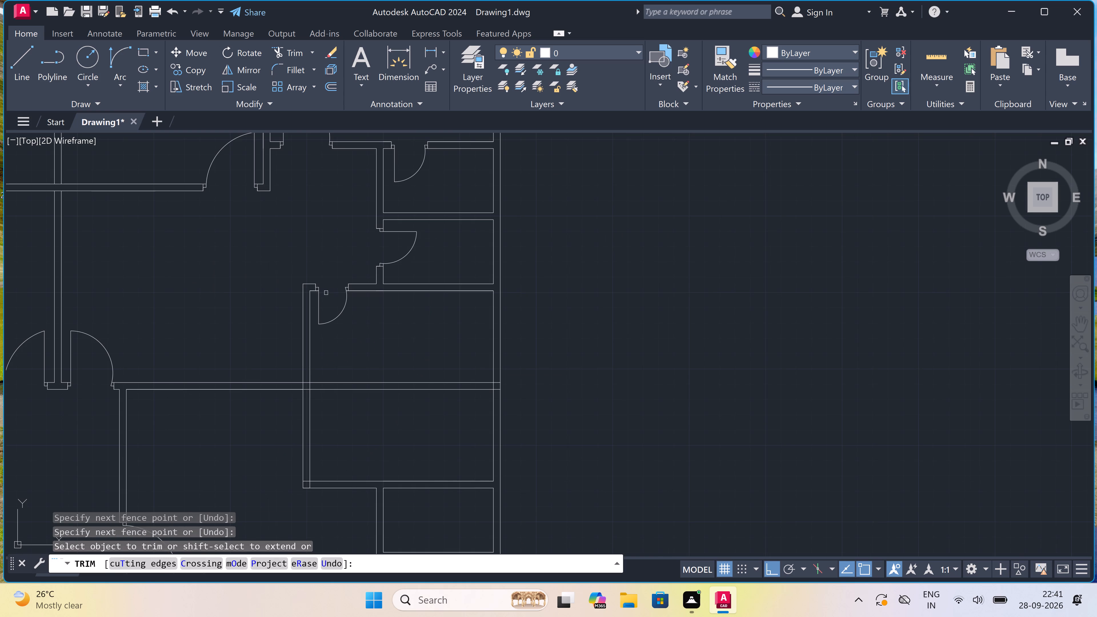
pyautogui.scroll(-3, 321, 293)
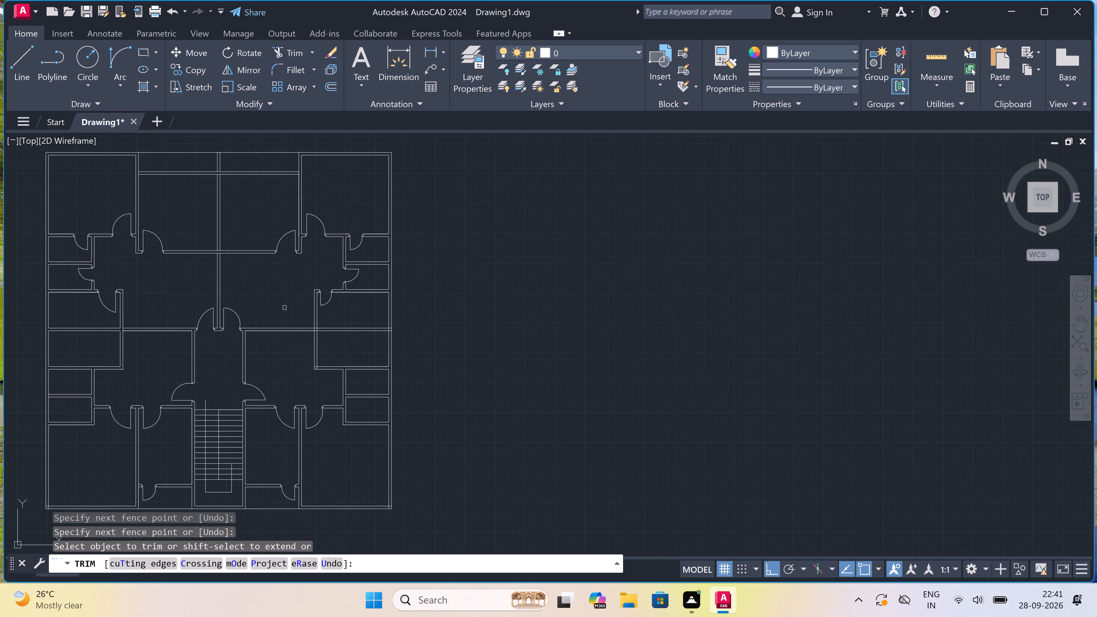
pyautogui.scroll(-1, 285, 308)
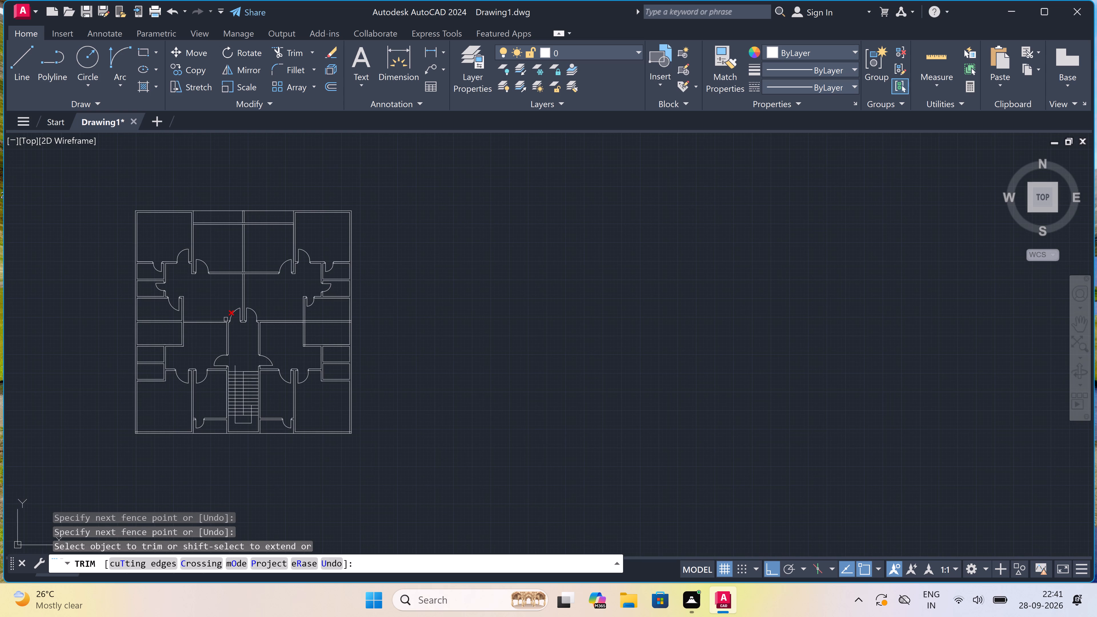
pyautogui.scroll(3, 168, 342)
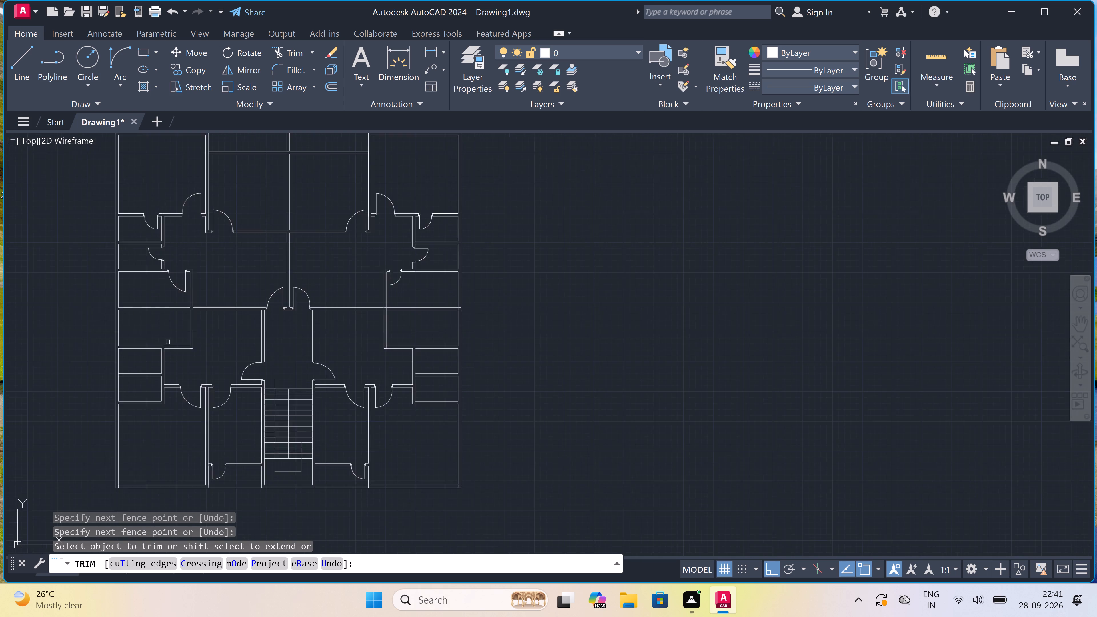
pyautogui.scroll(2, 188, 350)
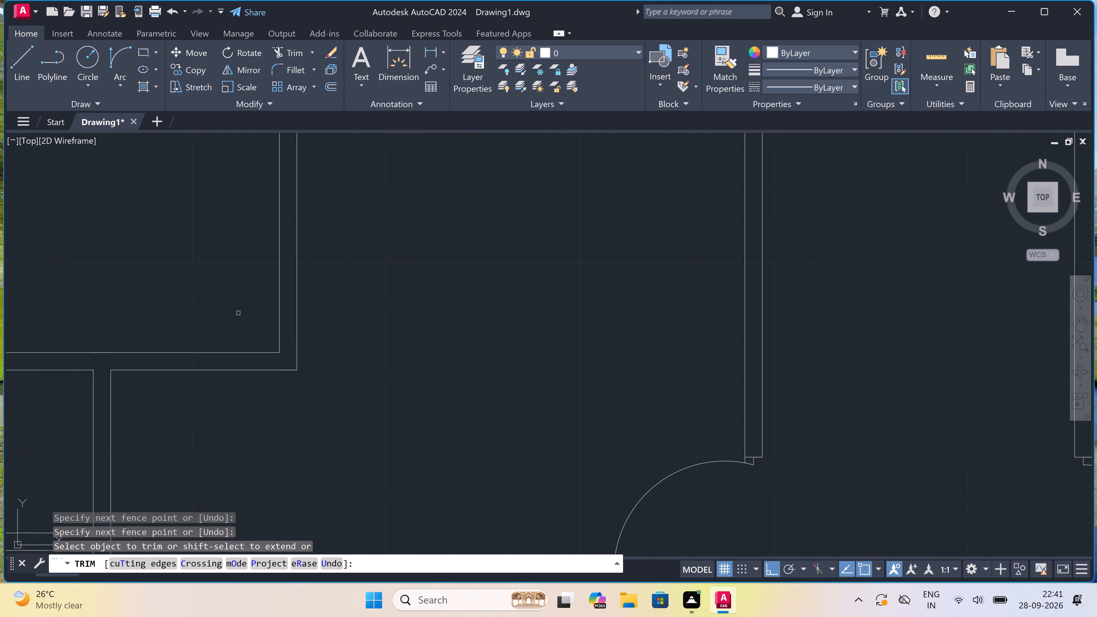
pyautogui.press('Escape')
# Draw a door jamb across the left-side middle room's bottom wall near its lower-right corner, with a 2" stop and a 3' leaf line upward.
pyautogui.write('l')
pyautogui.press('space')
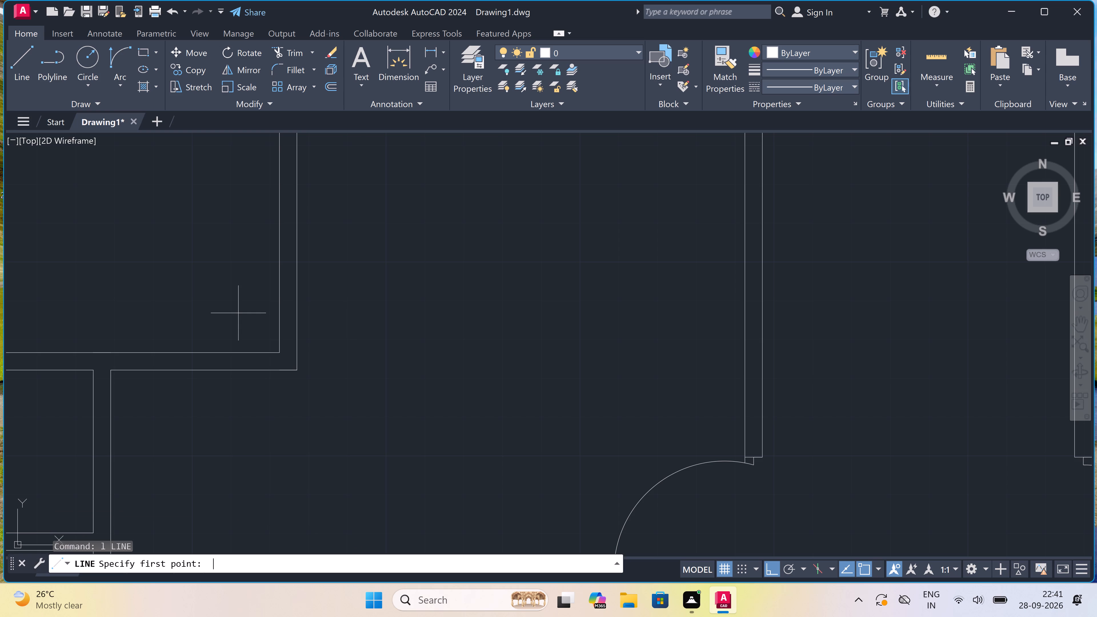
pyautogui.scroll(1, 253, 321)
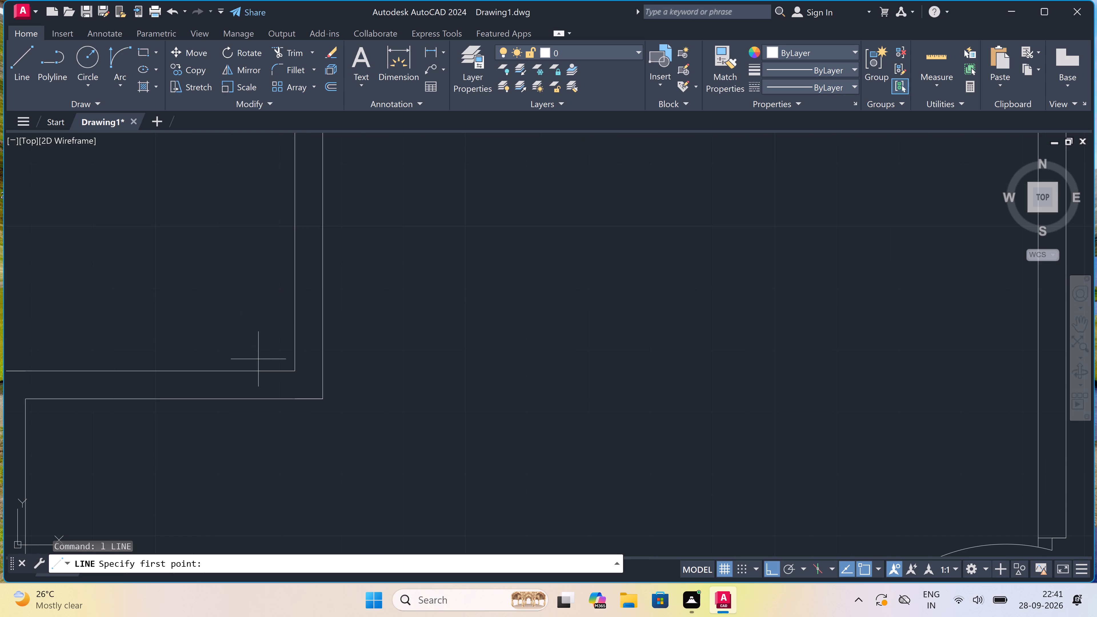
pyautogui.click(272, 373)
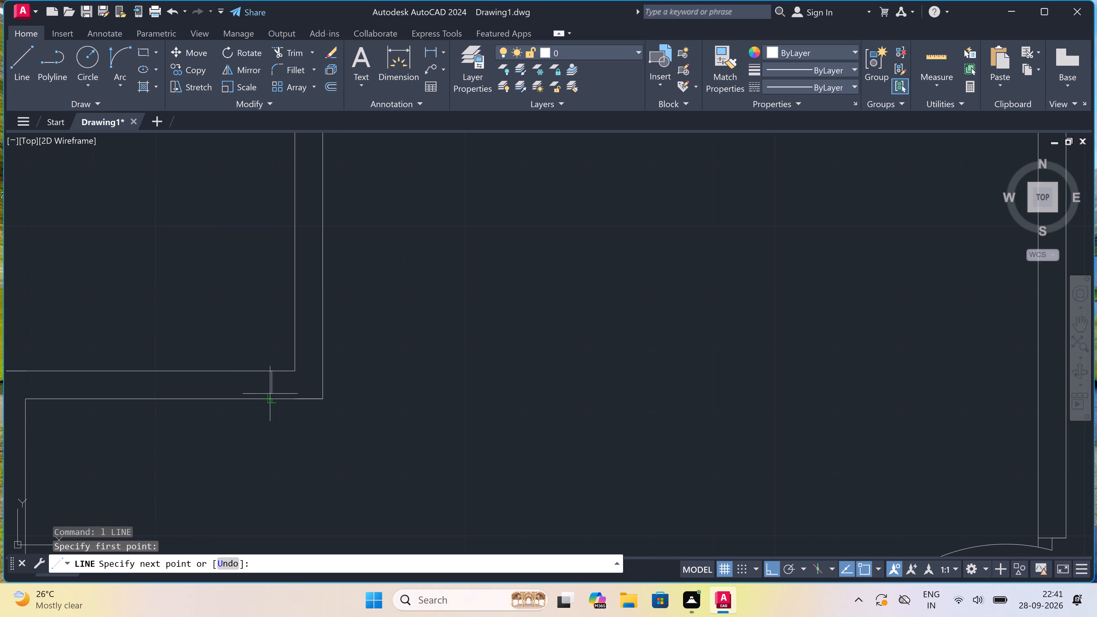
pyautogui.click(270, 395)
pyautogui.click(268, 385)
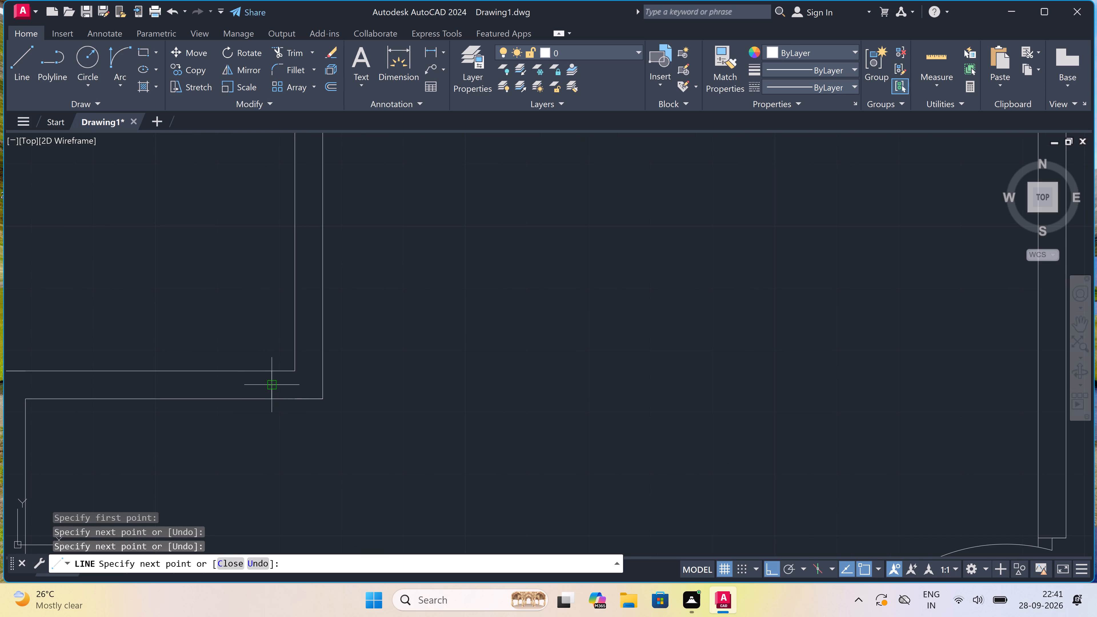
pyautogui.press('2')
pyautogui.write('"')
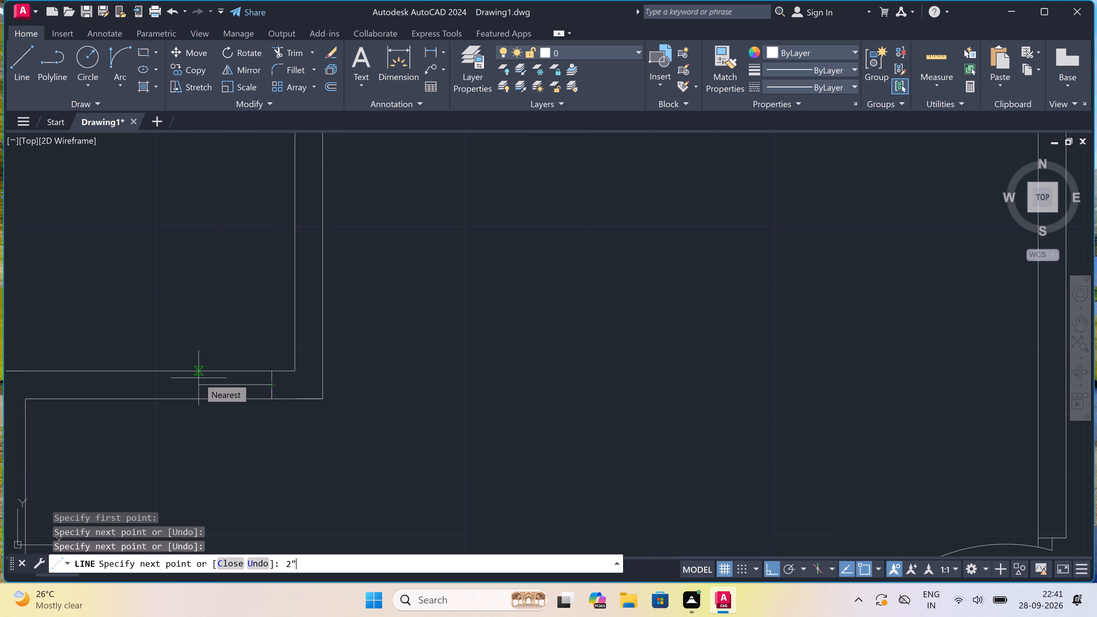
pyautogui.press('space')
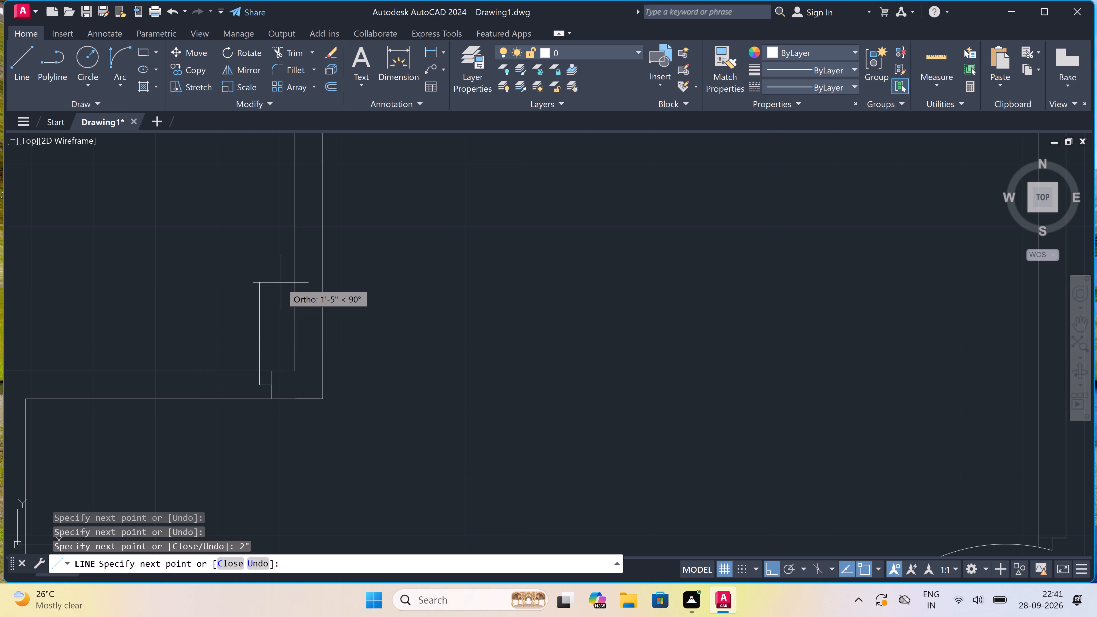
pyautogui.write("3'")
pyautogui.press('space')
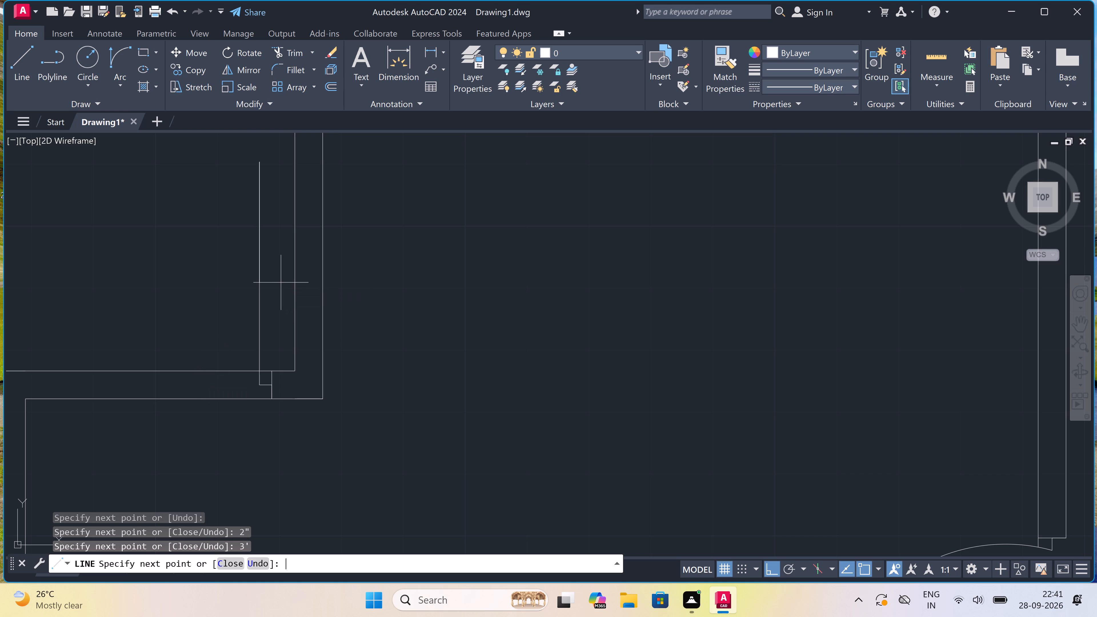
pyautogui.press('Escape')
# Draw the opposite jamb line across the left-side middle room's bottom wall, with a 2" stop from its midpoint toward the door leaf.
pyautogui.press('space')
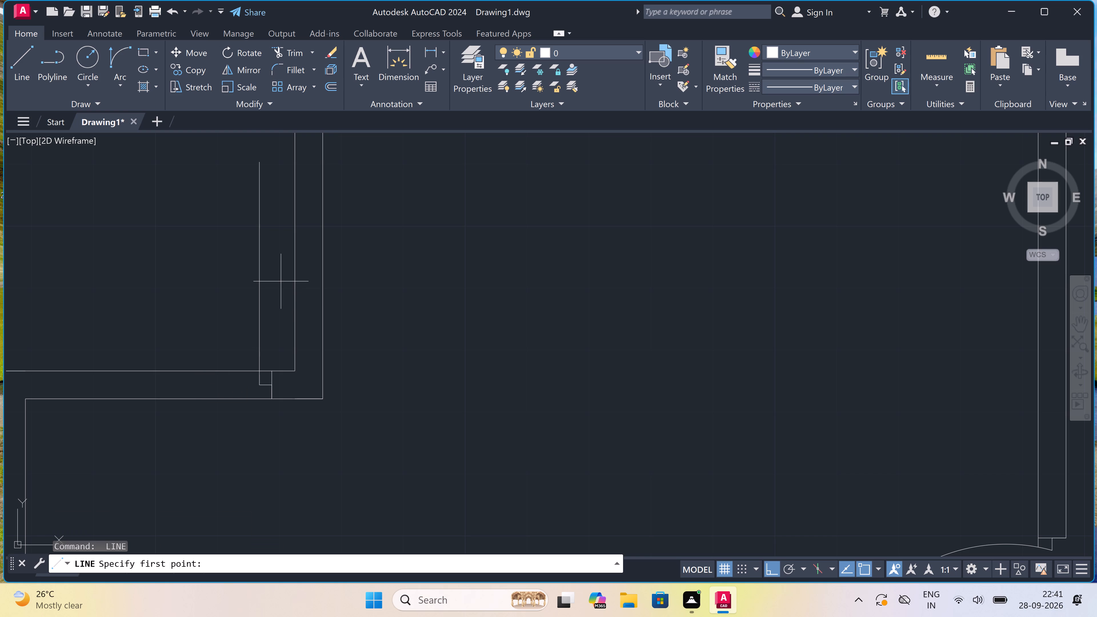
pyautogui.click(54, 370)
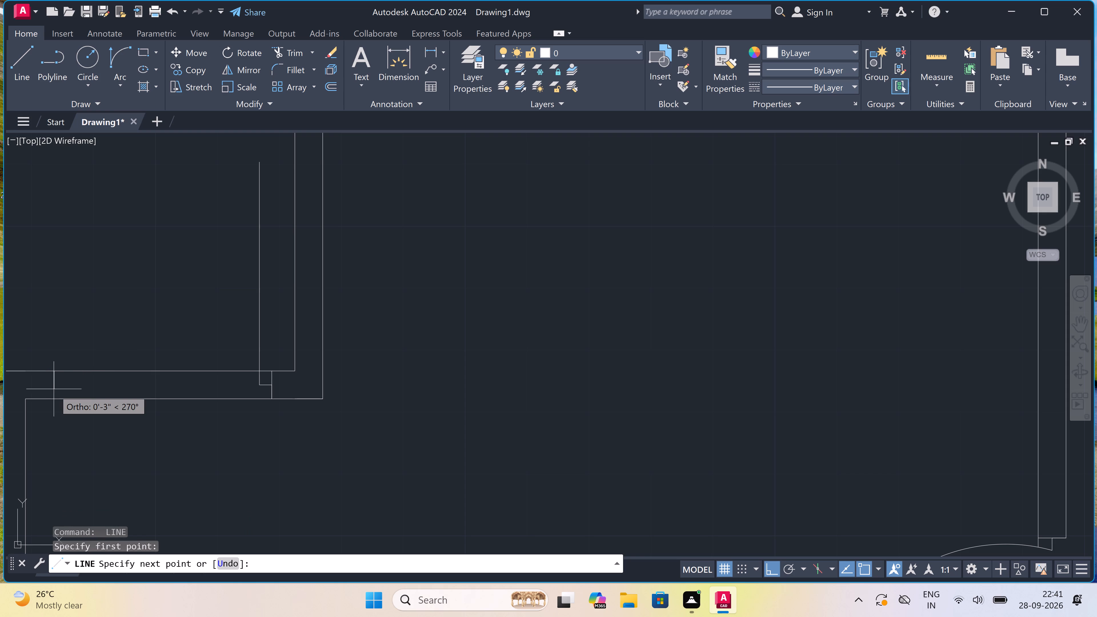
pyautogui.click(55, 392)
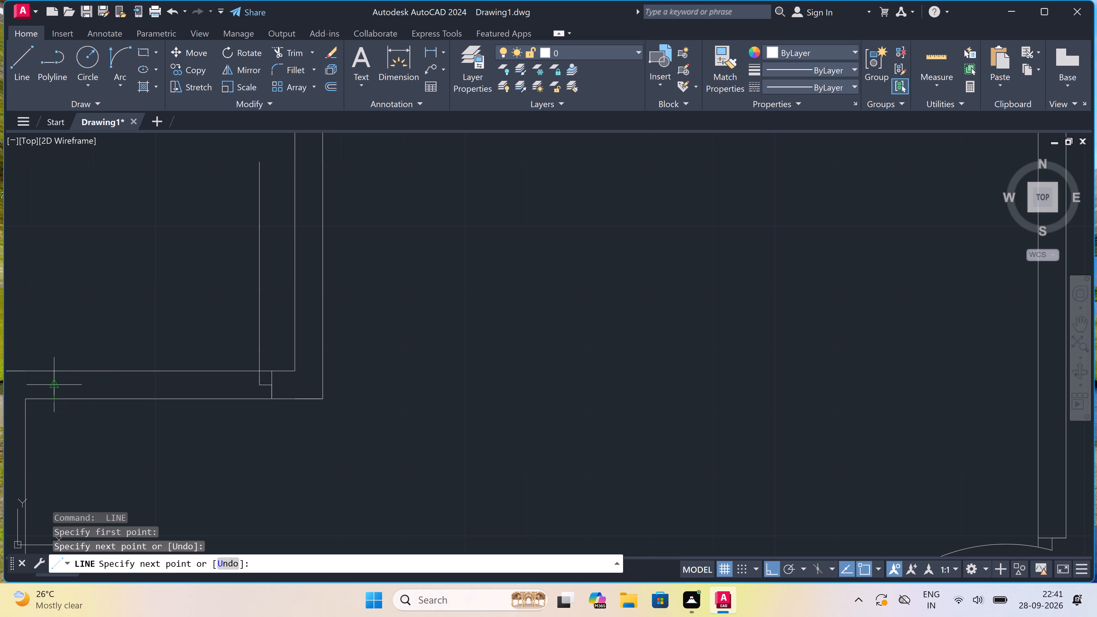
pyautogui.scroll(4, 46, 398)
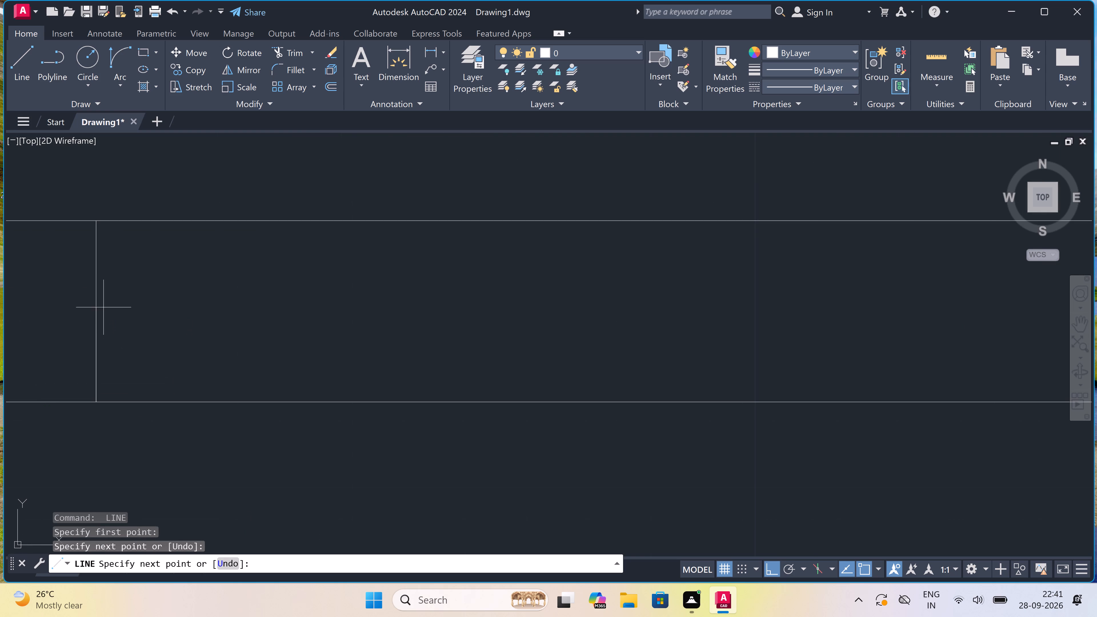
pyautogui.click(99, 312)
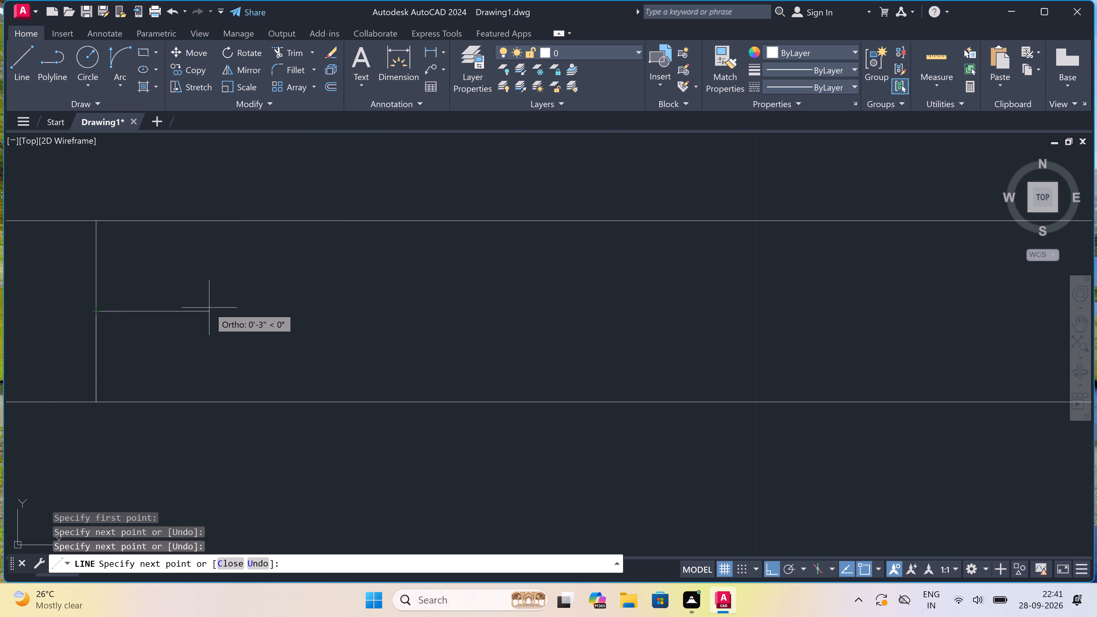
pyautogui.press('2')
pyautogui.write('"')
pyautogui.press('space')
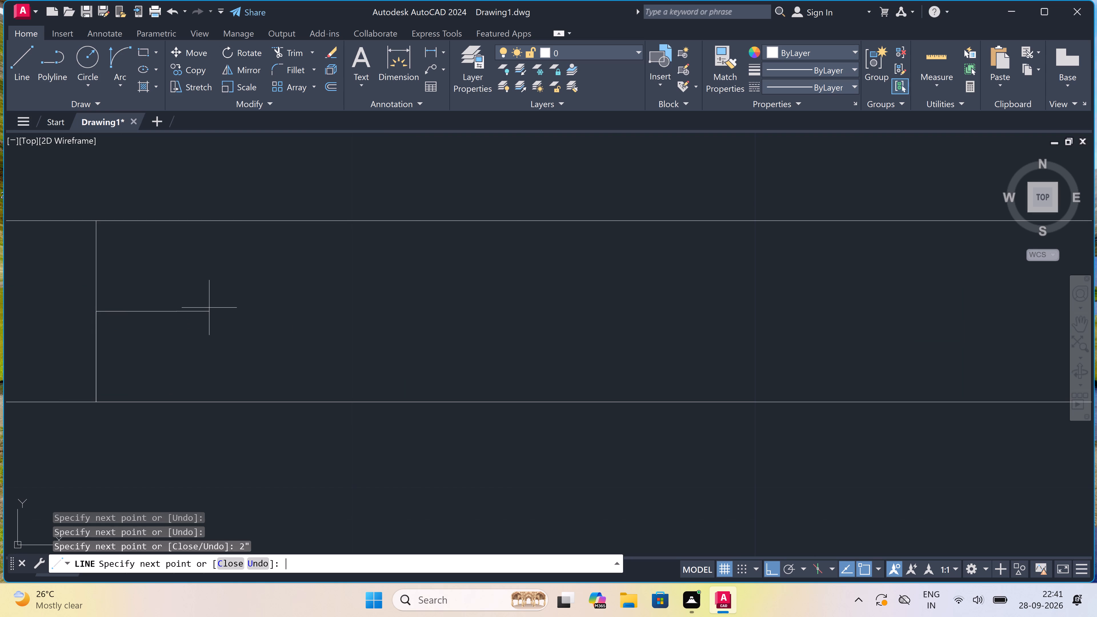
pyautogui.press('Escape')
# Draw the door swing arc from the upper end of the 3' leaf line to the end of the opposite jamb's stop.
pyautogui.scroll(-1, 213, 319)
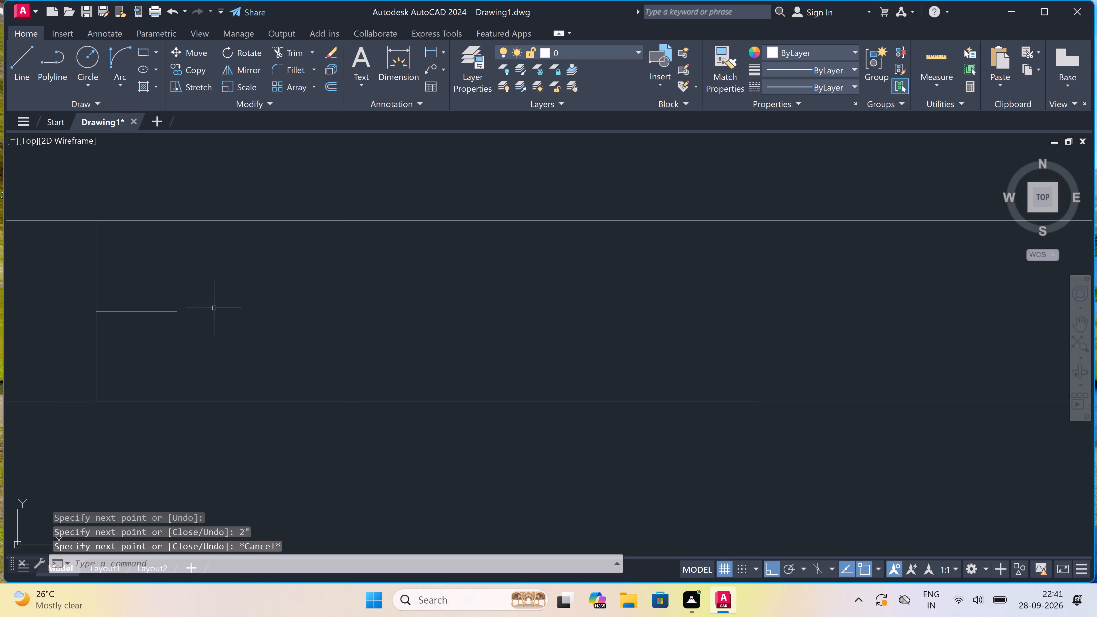
pyautogui.scroll(-1, 213, 308)
pyautogui.scroll(-3, 220, 342)
pyautogui.scroll(2, 275, 257)
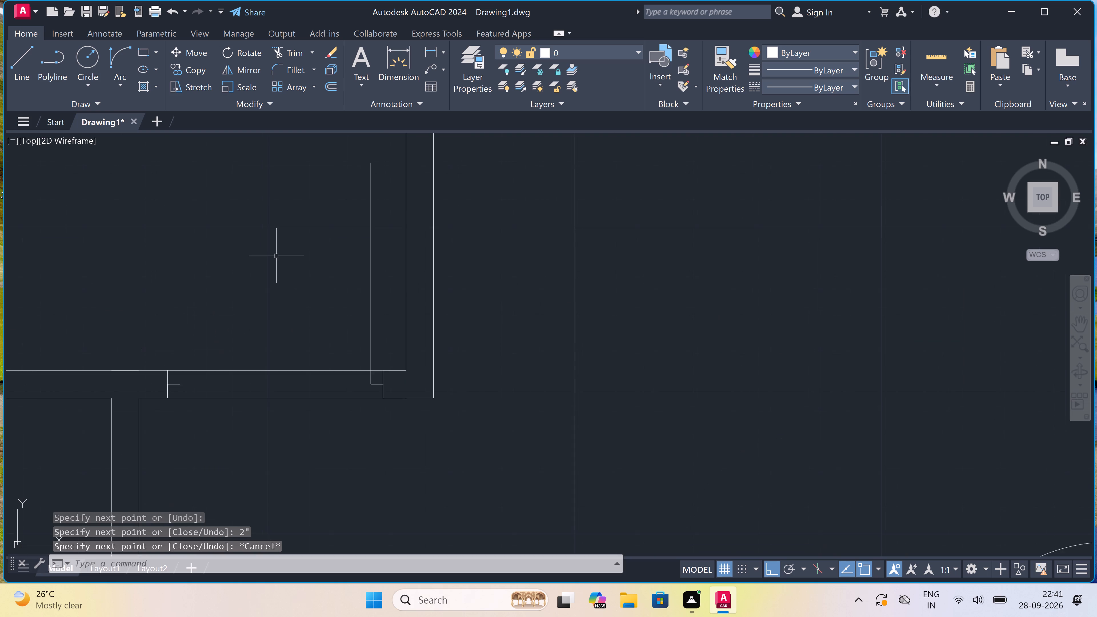
pyautogui.scroll(-1, 274, 257)
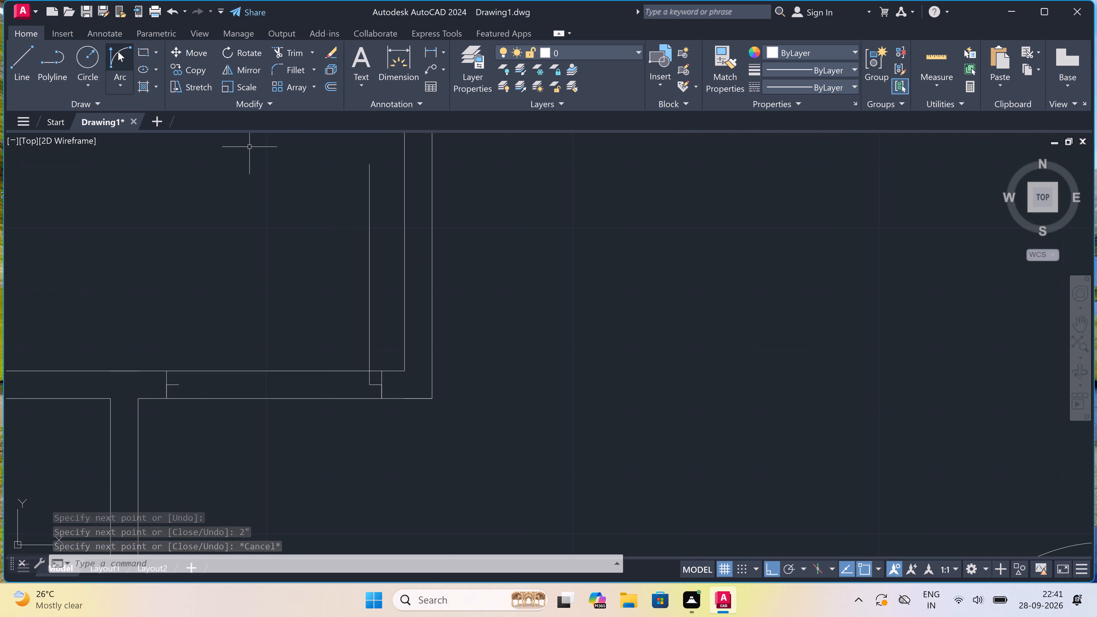
pyautogui.click(118, 51)
pyautogui.click(369, 160)
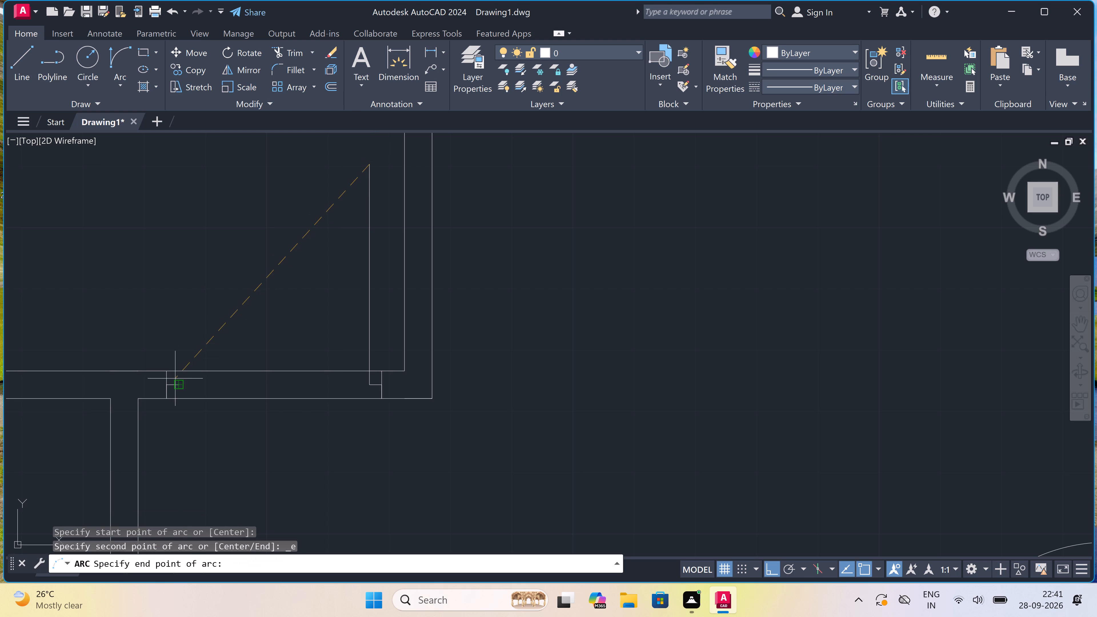
pyautogui.click(184, 380)
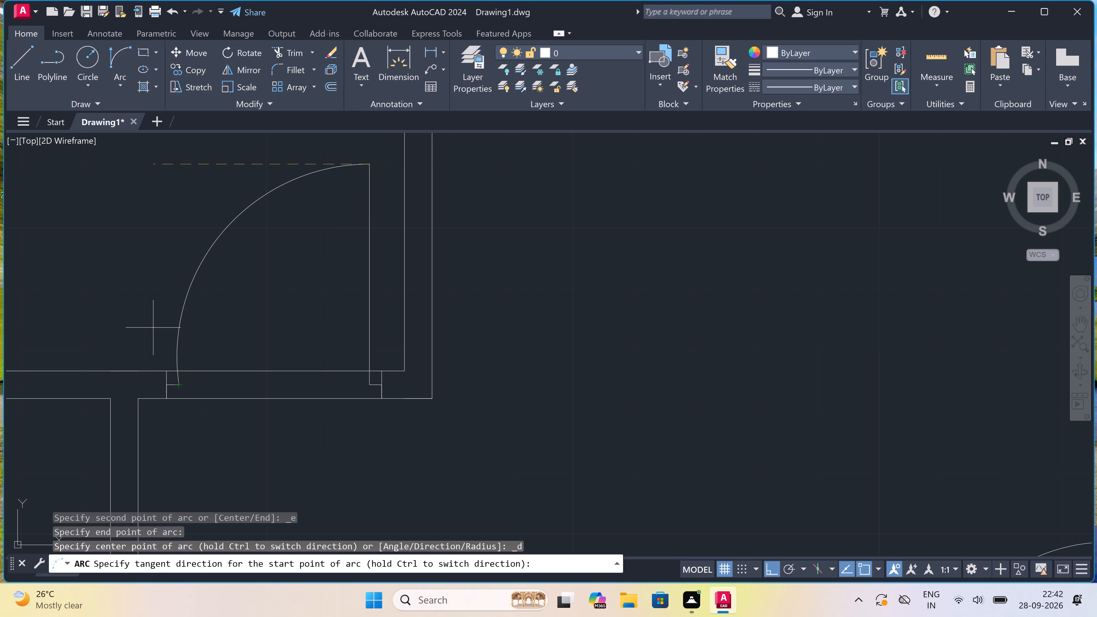
pyautogui.click(152, 325)
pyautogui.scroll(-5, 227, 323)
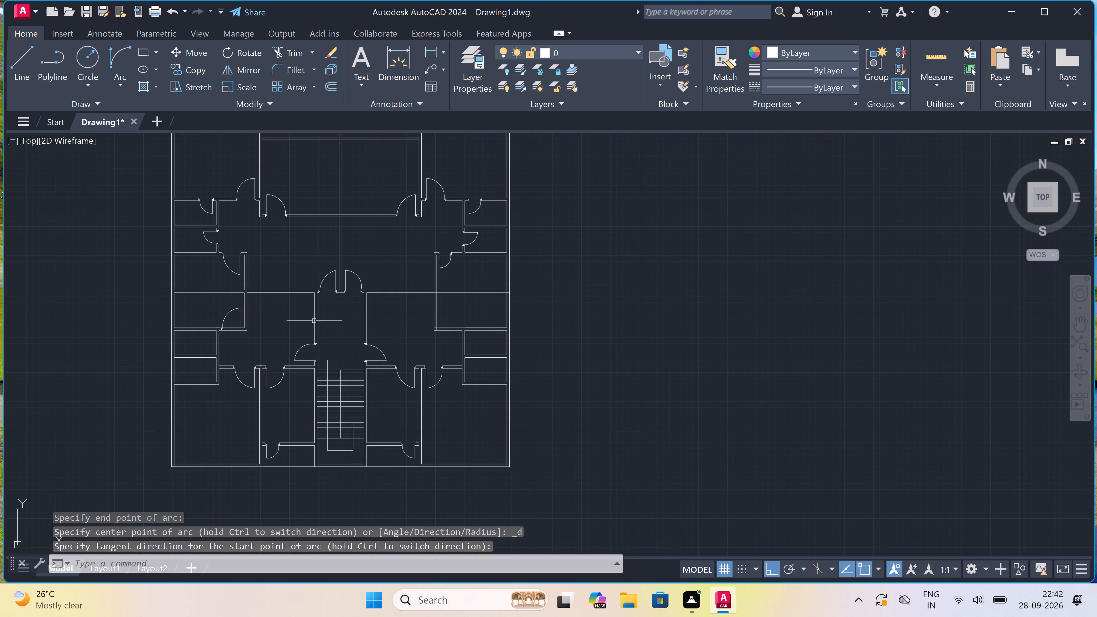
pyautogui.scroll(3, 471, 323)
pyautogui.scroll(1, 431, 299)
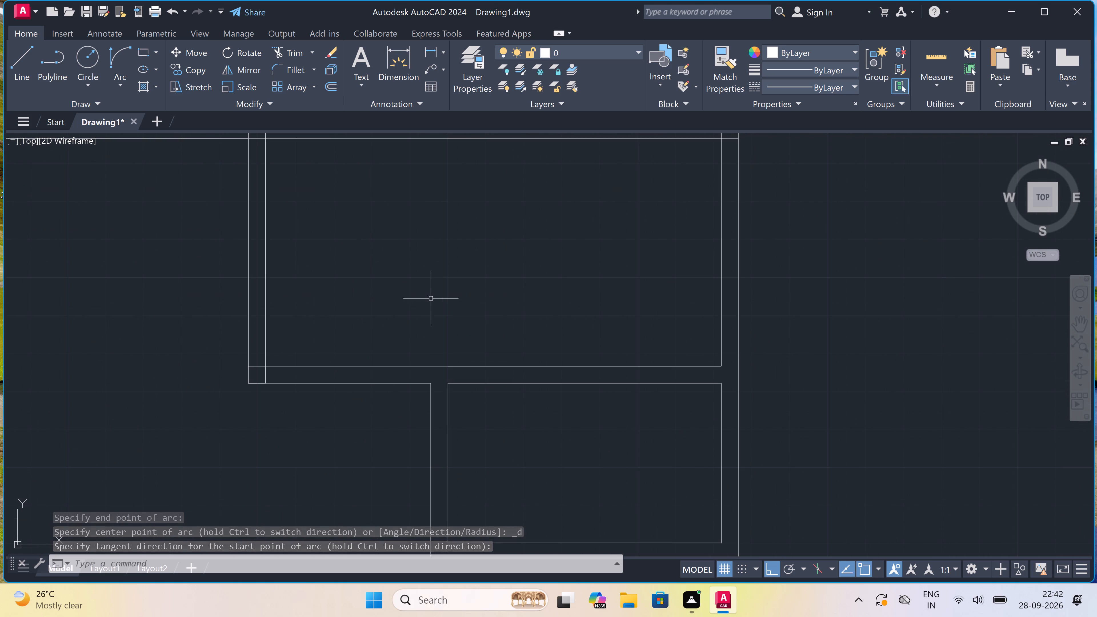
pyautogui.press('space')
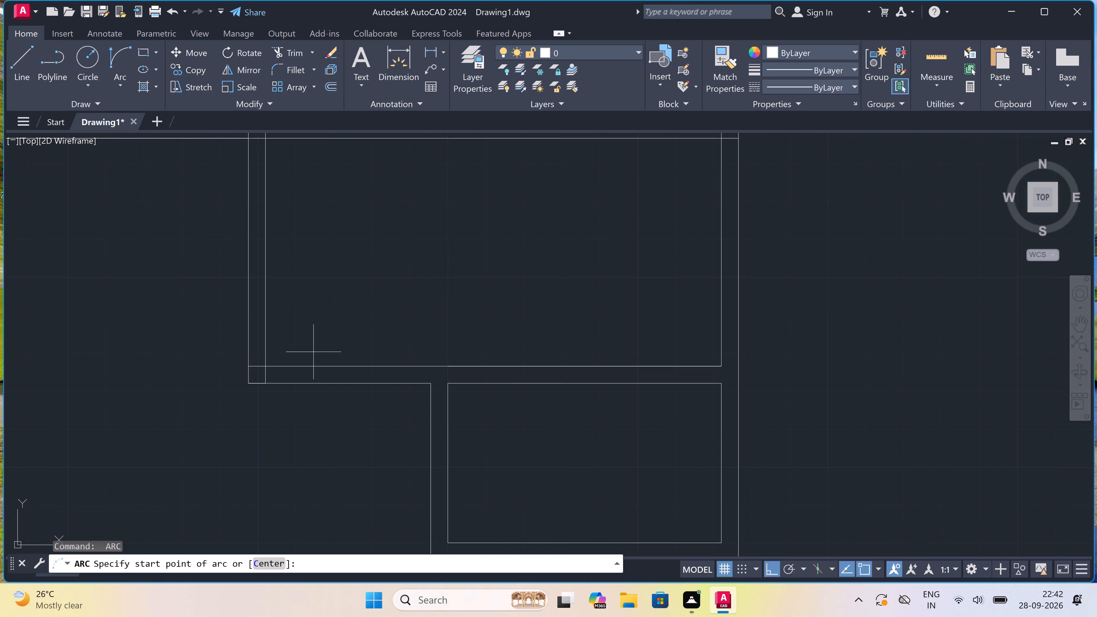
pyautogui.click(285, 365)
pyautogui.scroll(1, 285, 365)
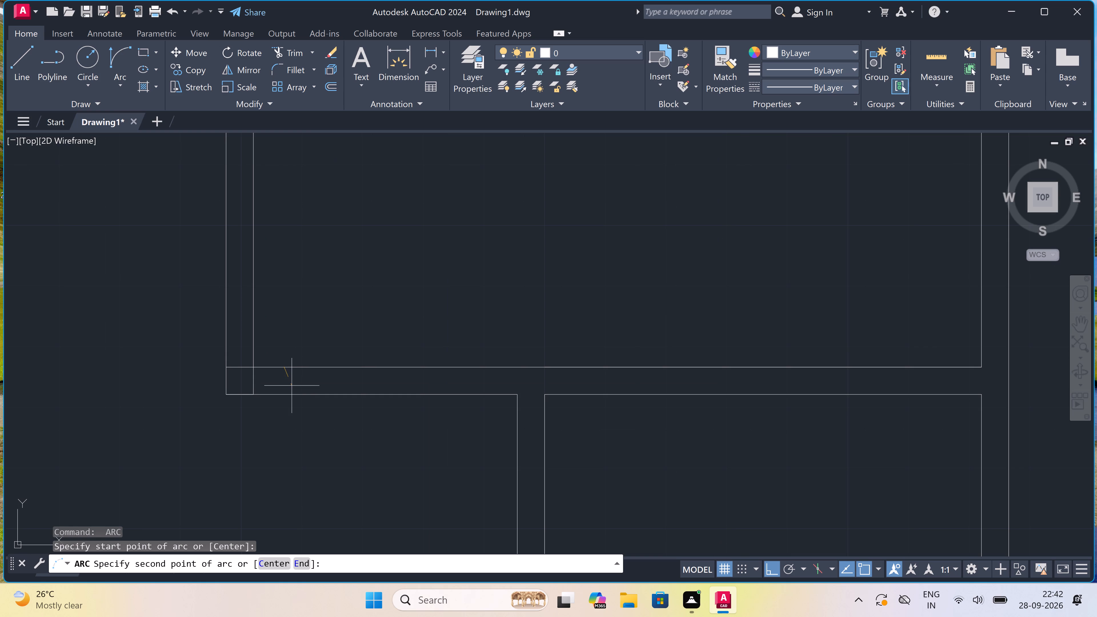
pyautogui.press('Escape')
# Draw a door jamb across the right-side middle room's bottom wall near its lower-left corner, with a 2" stop and a 3' leaf line upward.
pyautogui.write('l')
pyautogui.press('space')
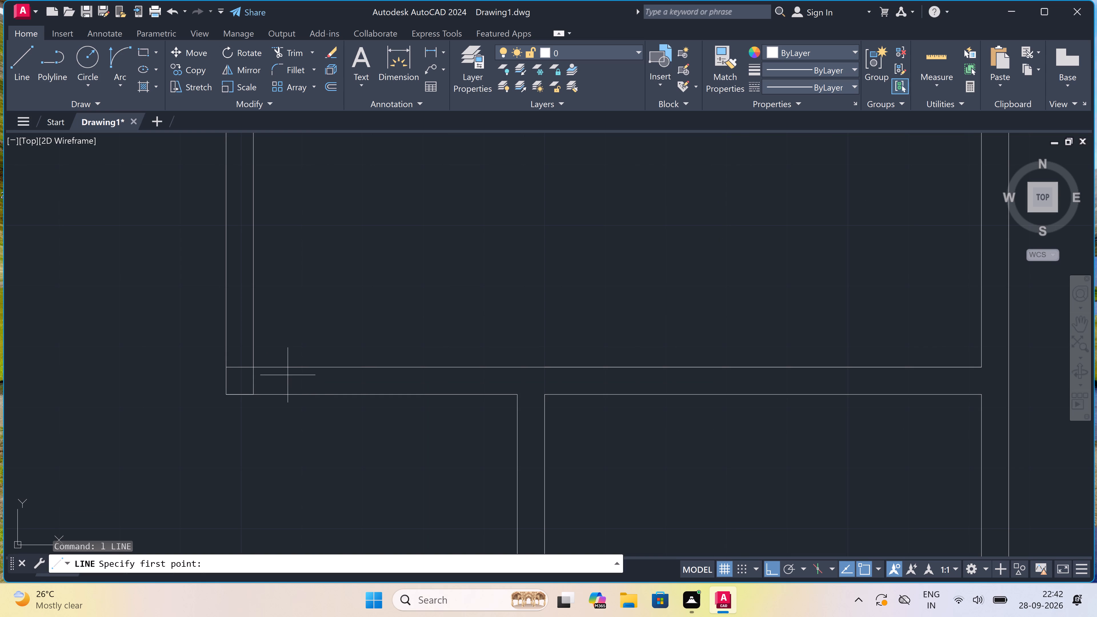
pyautogui.click(282, 366)
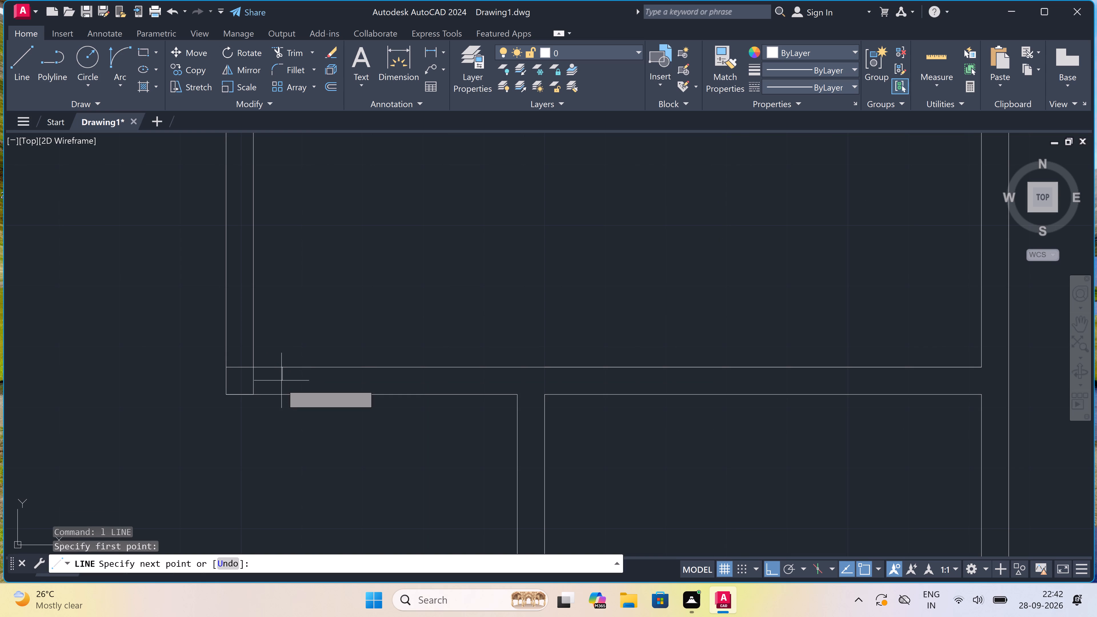
pyautogui.click(282, 392)
pyautogui.click(285, 382)
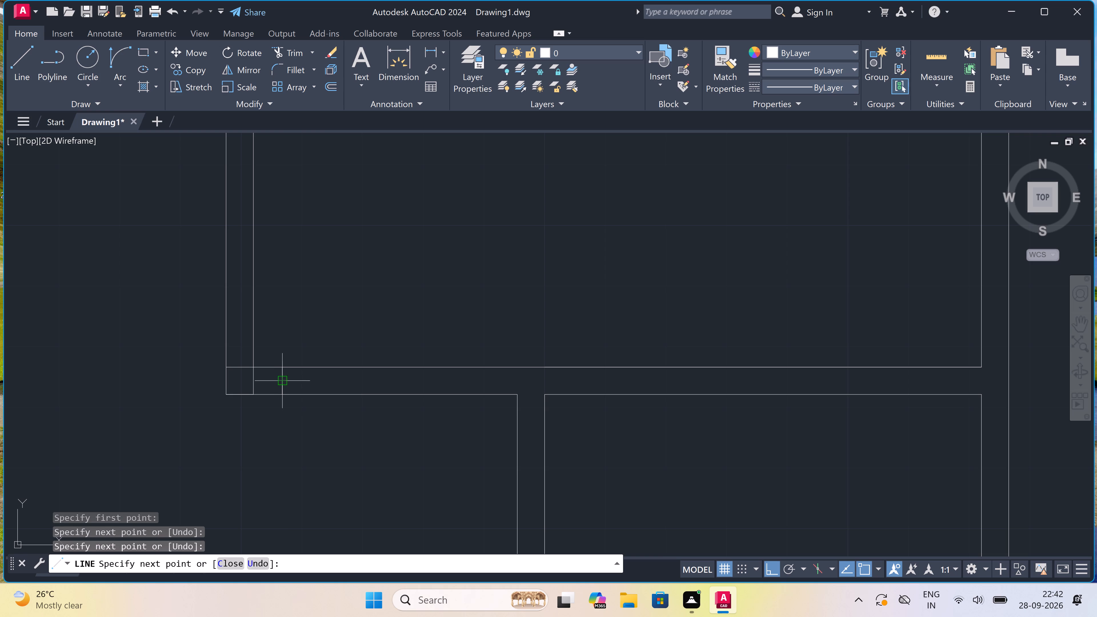
pyautogui.press('2')
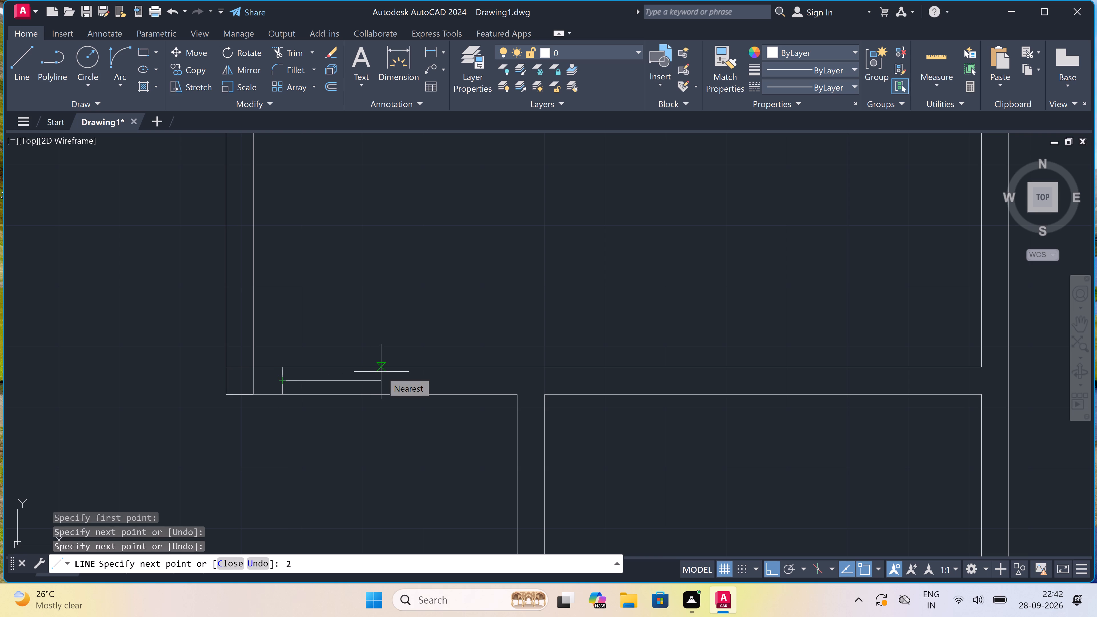
pyautogui.write('"')
pyautogui.press('space')
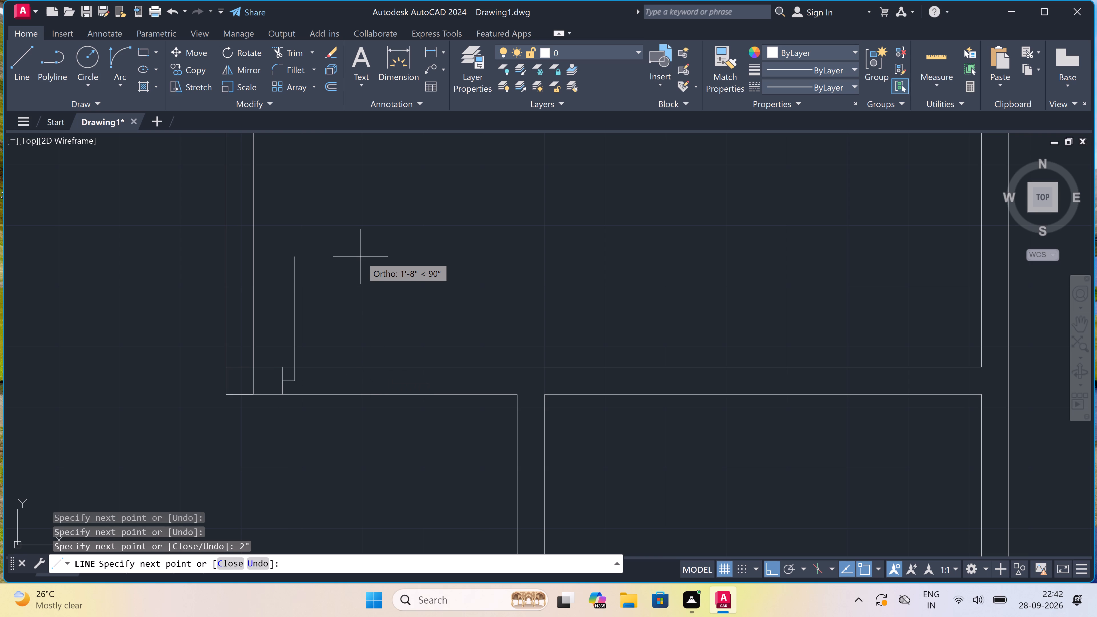
pyautogui.write("3'")
pyautogui.press('space')
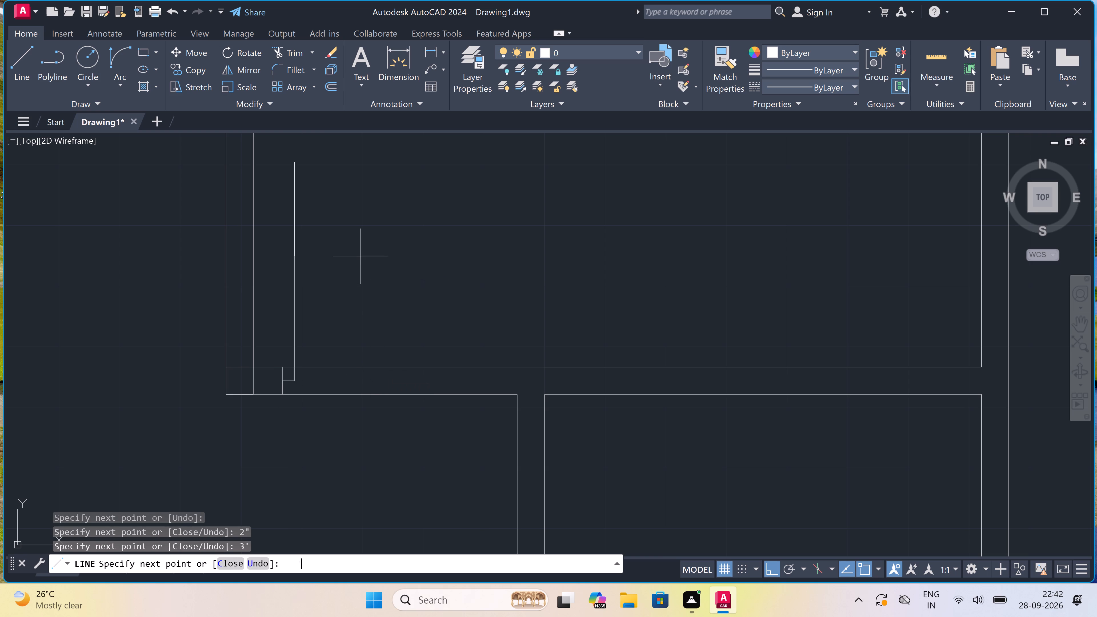
pyautogui.press('Escape')
# Draw the opposite jamb line across the same bottom wall, with a 2" stop from its midpoint toward the door leaf.
pyautogui.press('space')
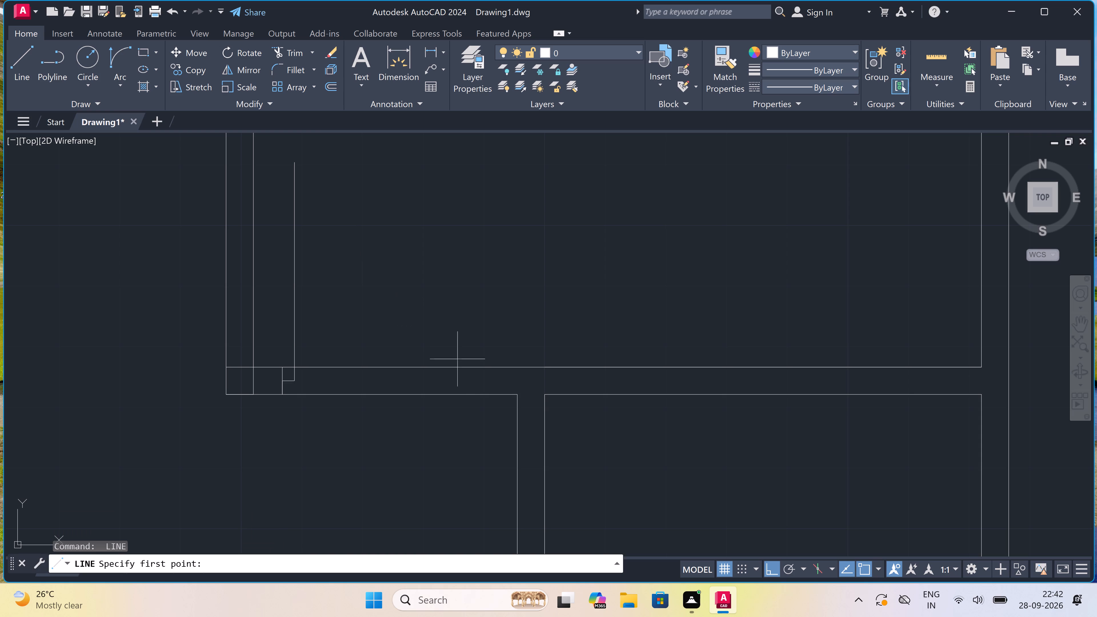
pyautogui.click(495, 390)
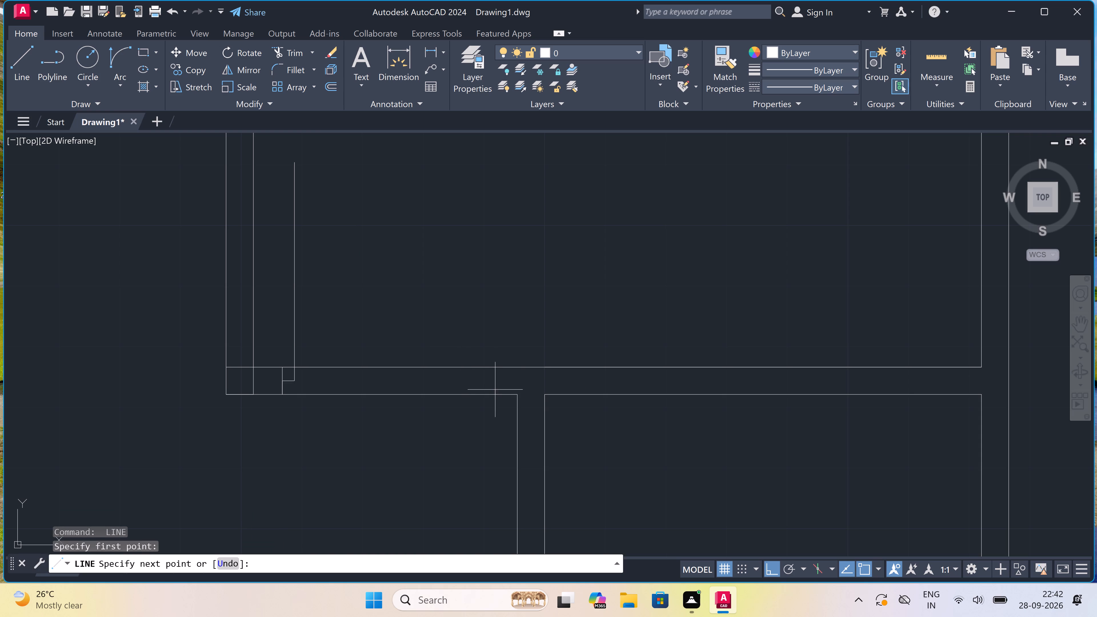
pyautogui.click(496, 366)
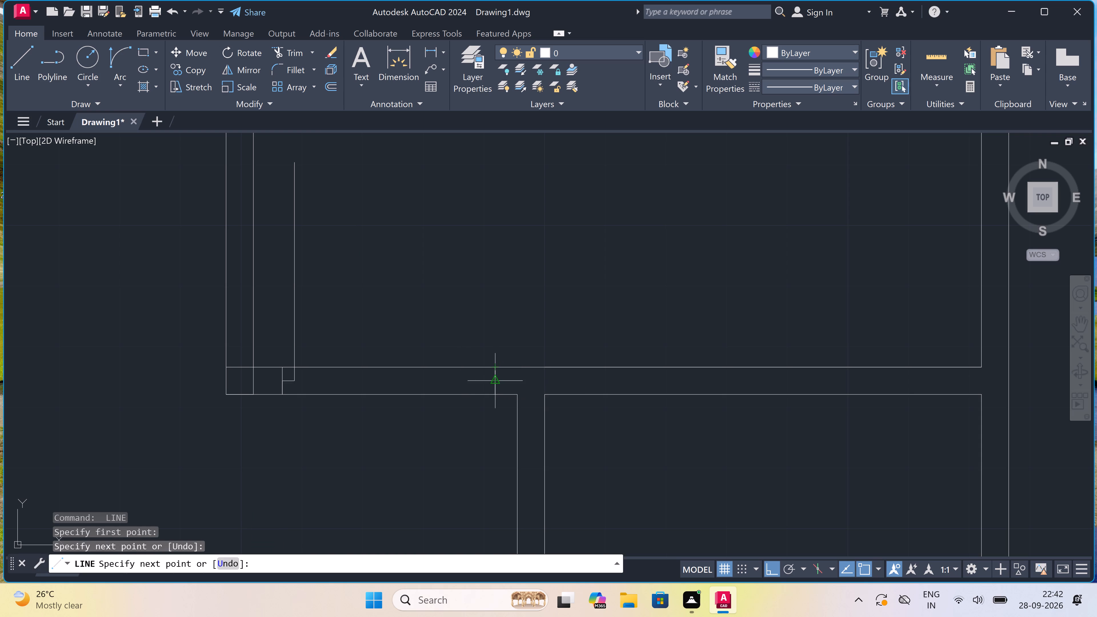
pyautogui.click(497, 379)
pyautogui.press('2')
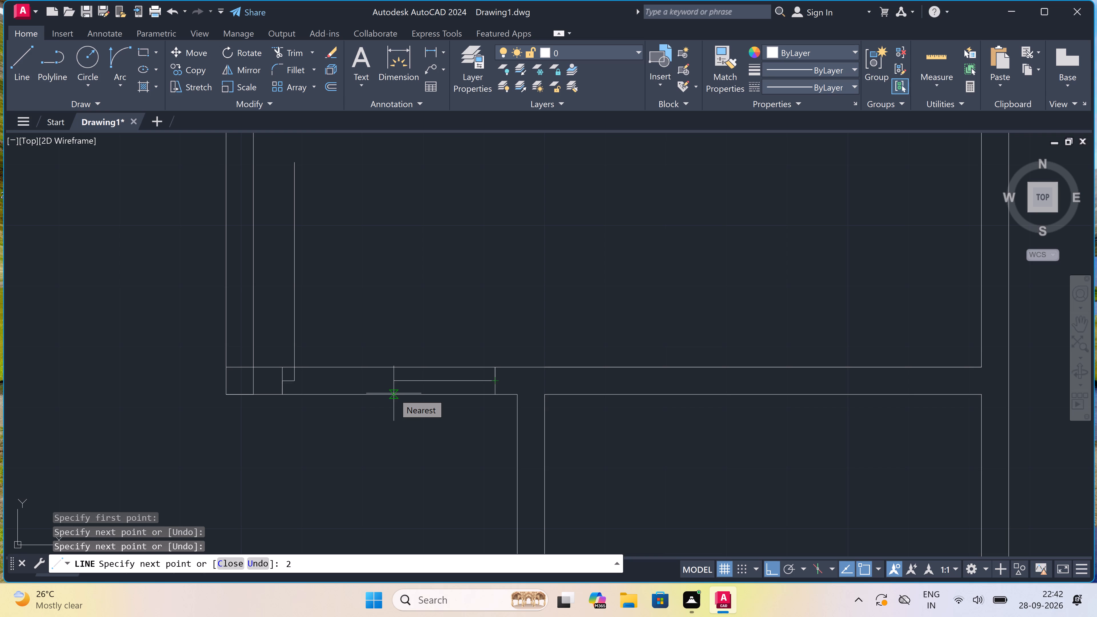
pyautogui.write('"')
pyautogui.press('space')
pyautogui.press('Escape')
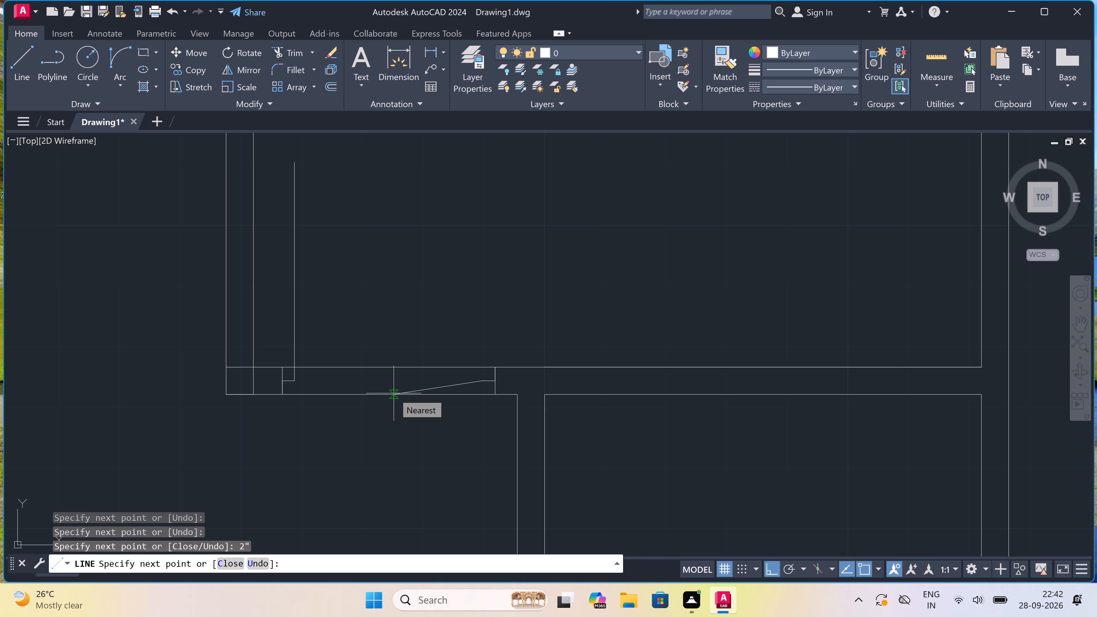
# Draw the right-side door's swing arc from the upper end of its leaf line to the end of the opposite jamb's stop.
pyautogui.click(118, 57)
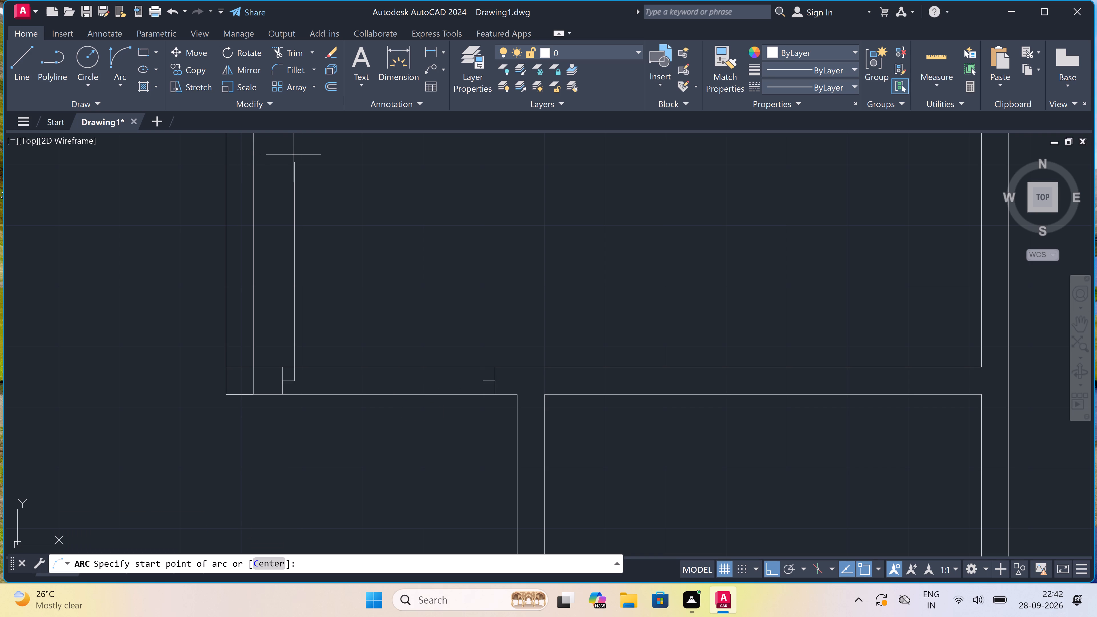
pyautogui.click(295, 159)
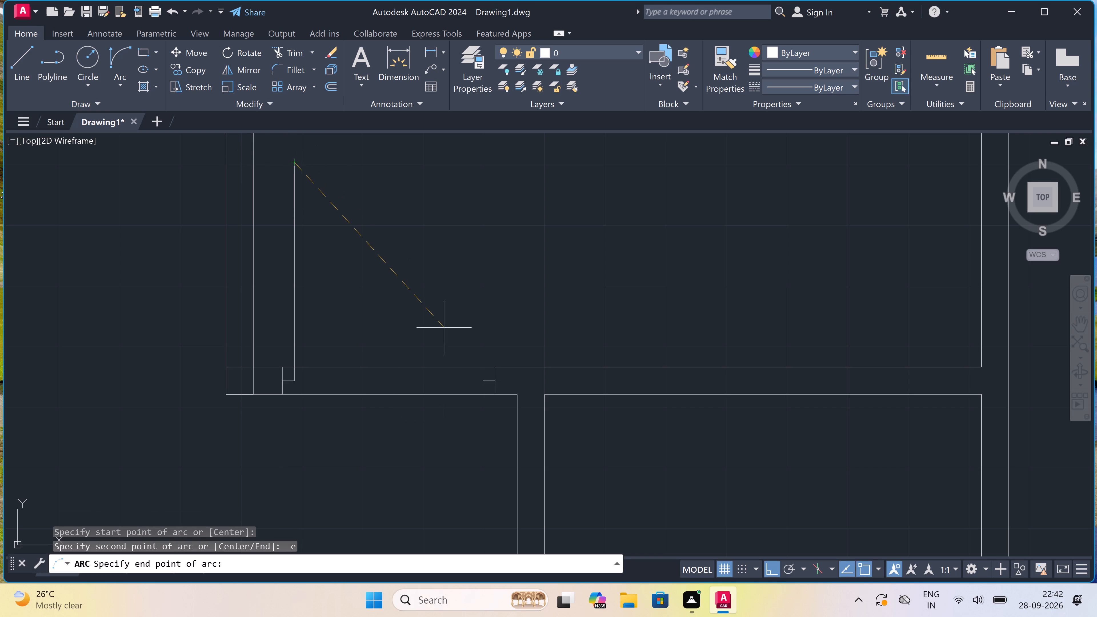
pyautogui.click(476, 378)
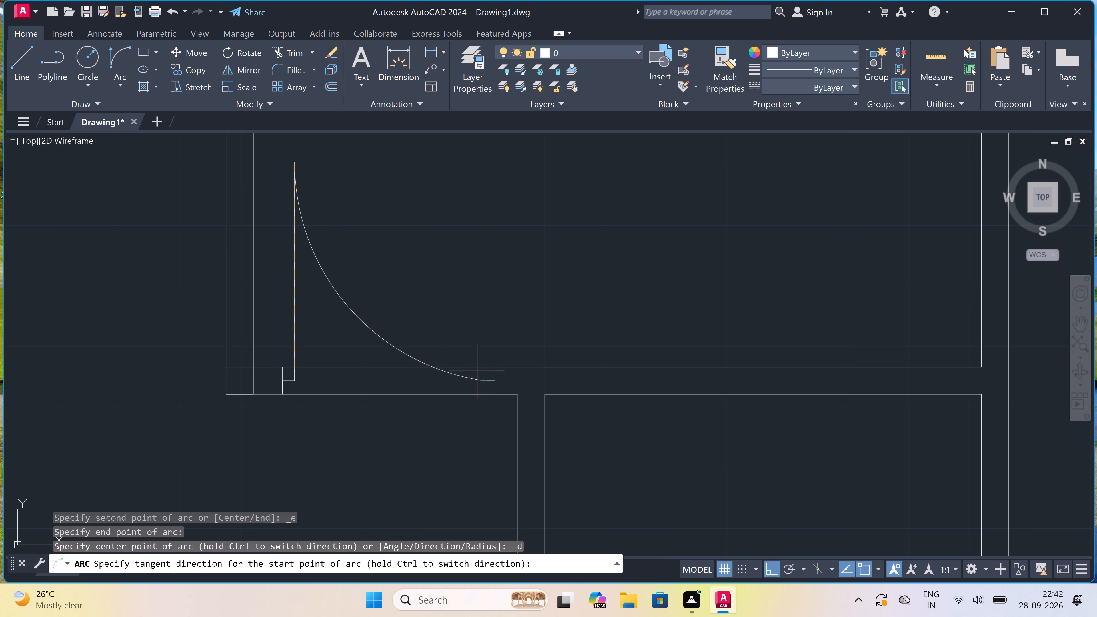
pyautogui.click(514, 289)
# Trim both bottom-wall lines between the two jambs of the right-side middle room's new door opening.
pyautogui.write('tr')
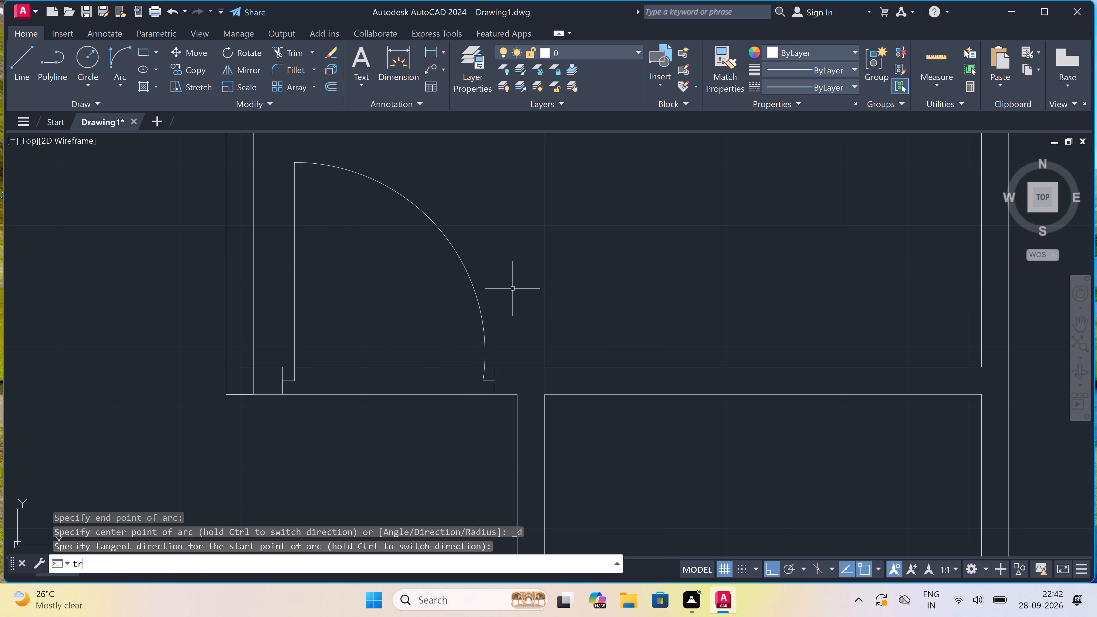
pyautogui.press('space')
pyautogui.click(375, 326)
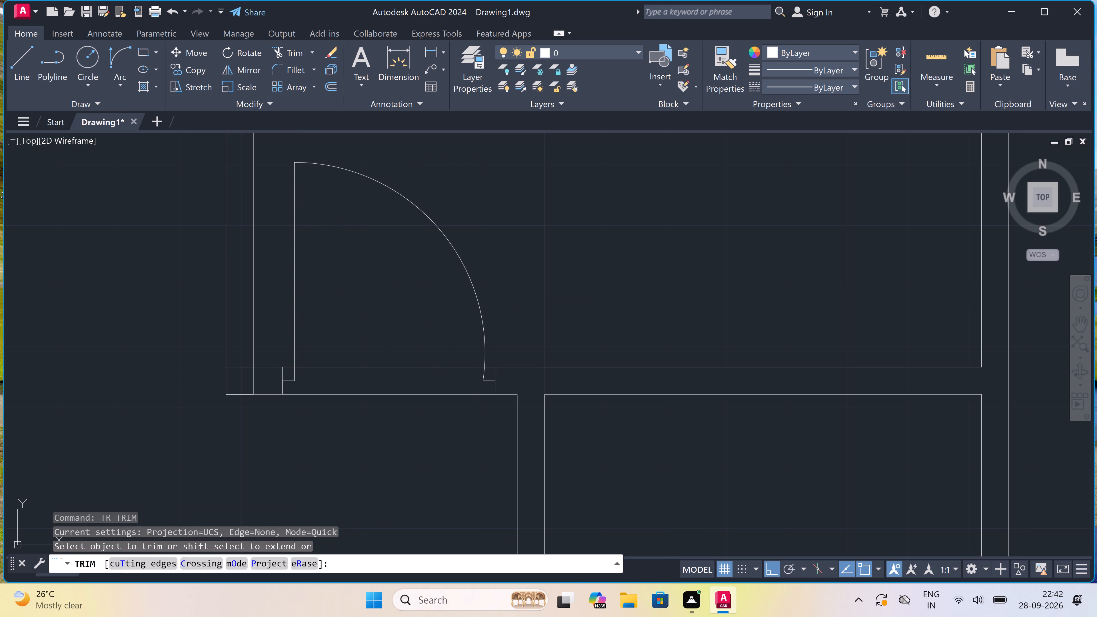
pyautogui.doubleClick(361, 534)
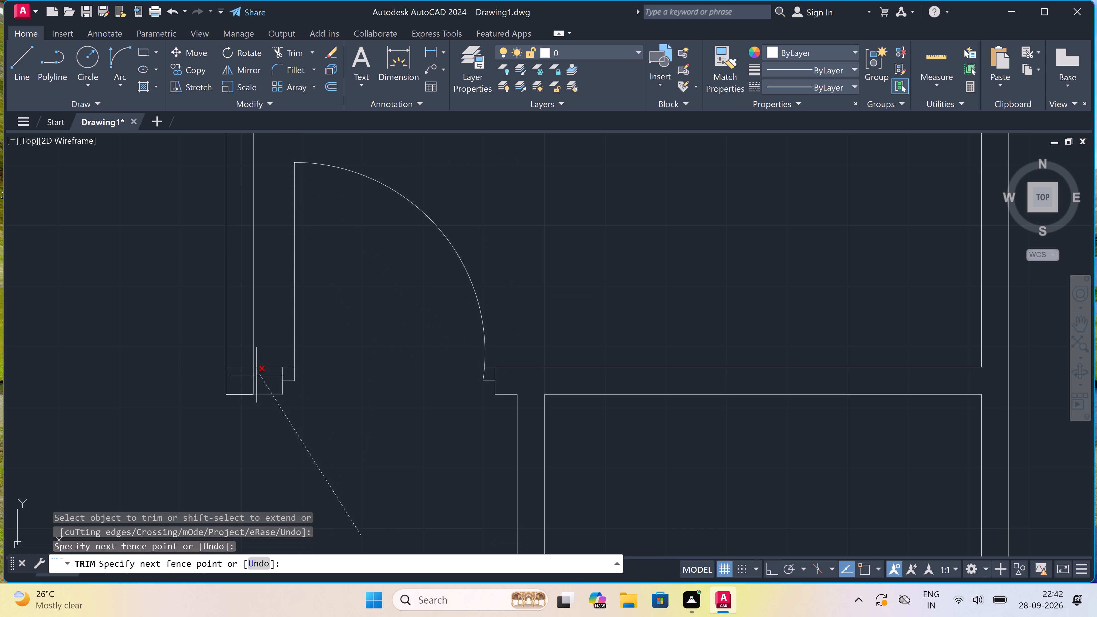
pyautogui.click(202, 465)
# Trim the overlapping wall lines inside the right-side middle room's lower-left wall corner.
pyautogui.scroll(2, 243, 364)
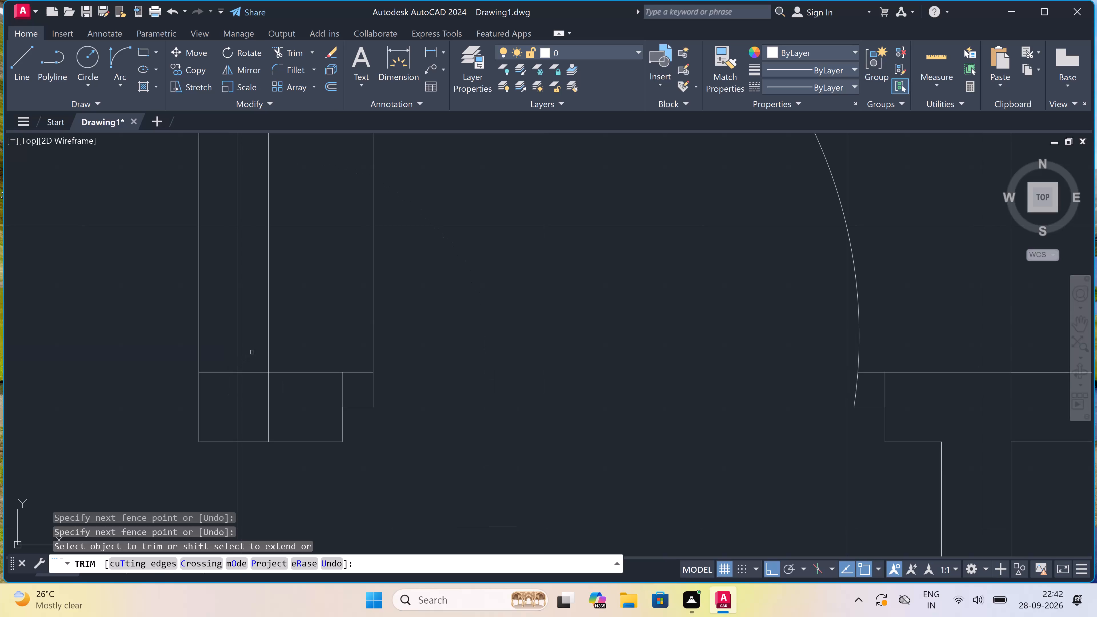
pyautogui.click(251, 352)
pyautogui.click(228, 406)
pyautogui.click(234, 418)
pyautogui.click(278, 403)
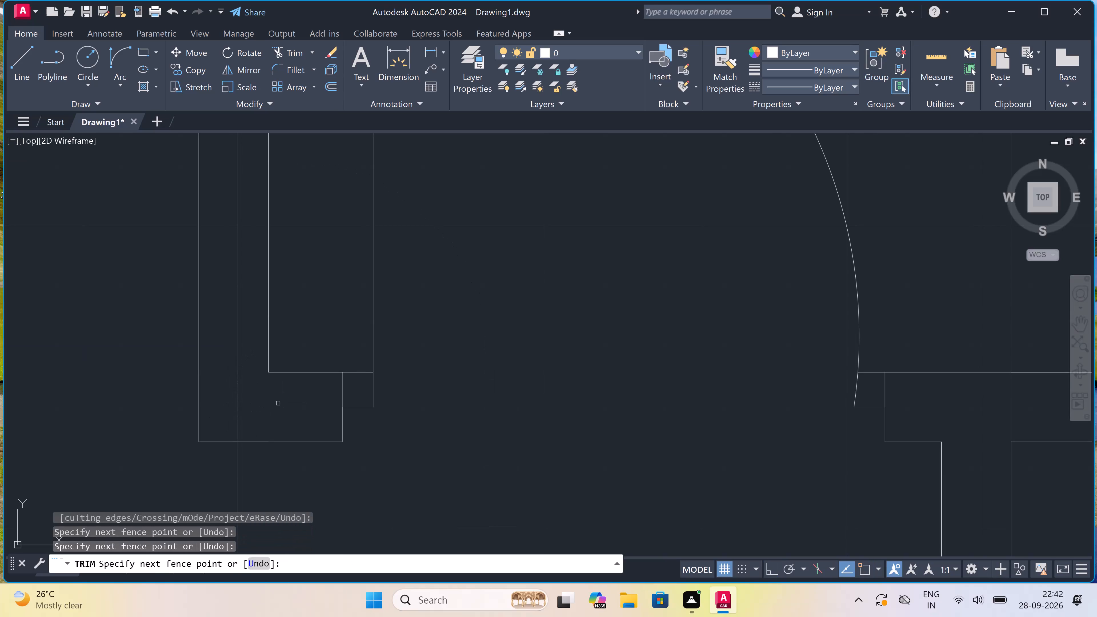
pyautogui.scroll(-7, 277, 402)
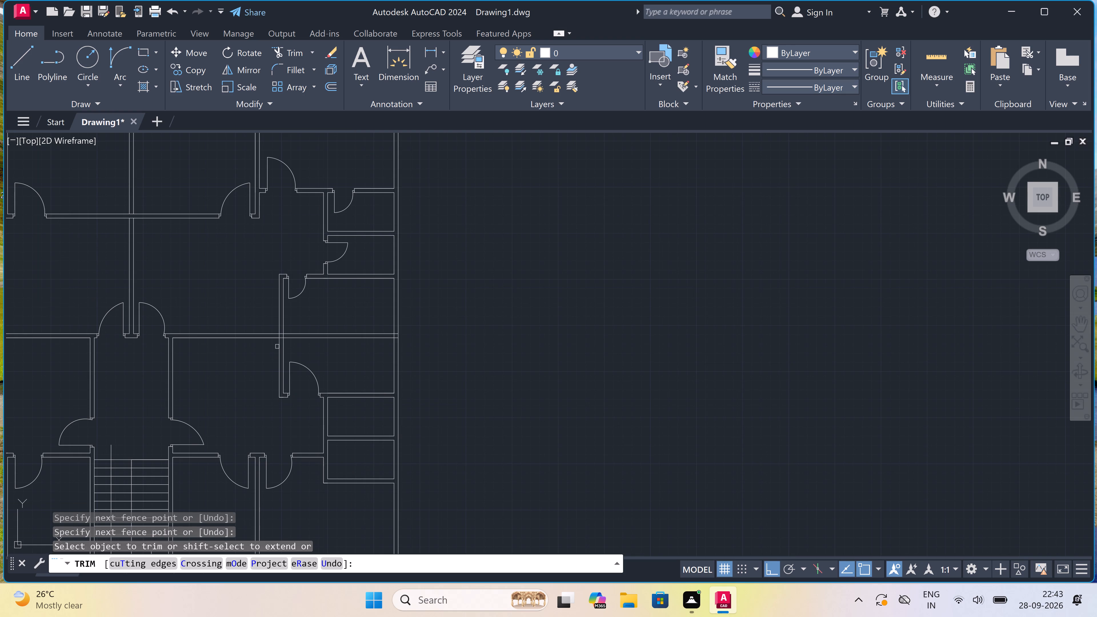
# Trim the crossing wall lines where the long horizontal middle wall meets the right-side middle rooms' left wall.
pyautogui.scroll(5, 277, 342)
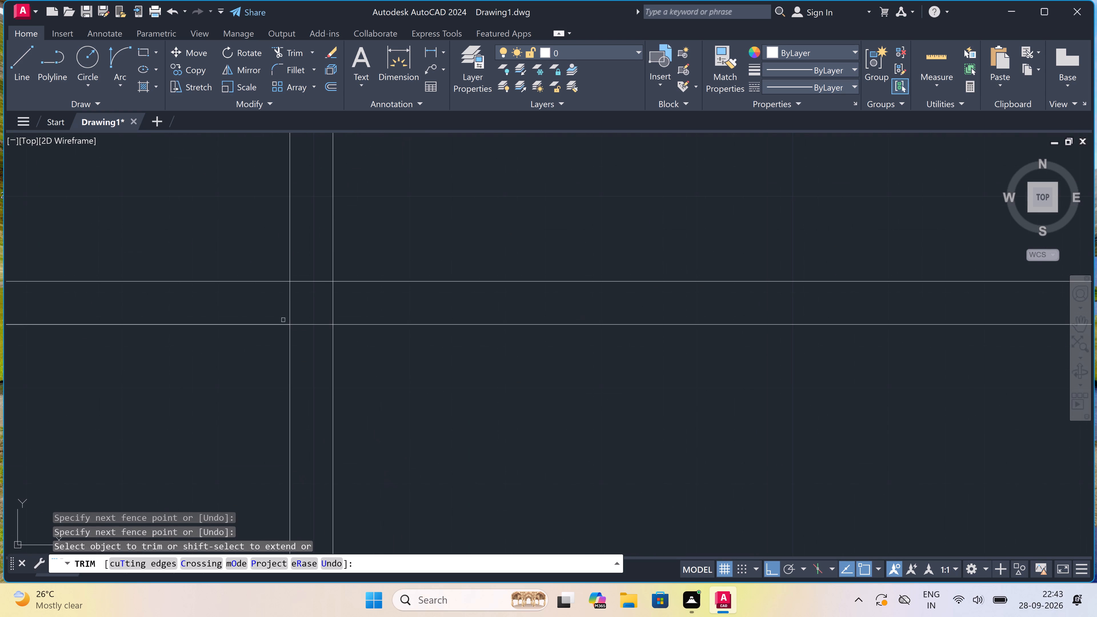
pyautogui.click(298, 277)
pyautogui.click(312, 397)
pyautogui.click(249, 294)
pyautogui.click(403, 300)
# Trim the overlapping lines where the long horizontal middle wall meets the right exterior wall.
pyautogui.scroll(-8, 286, 327)
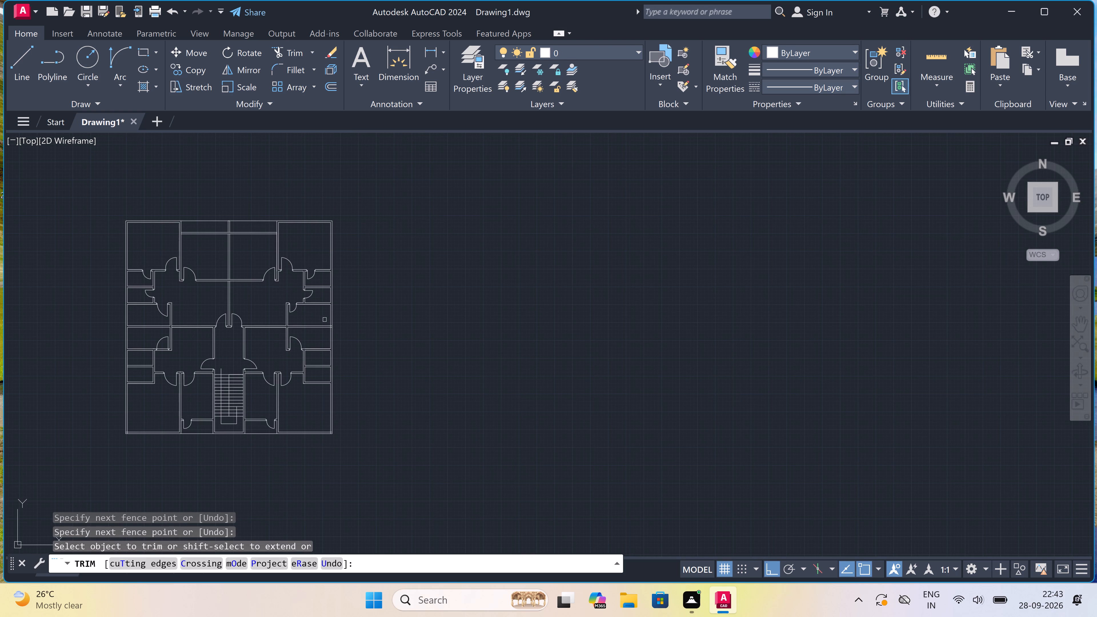
pyautogui.scroll(8, 329, 324)
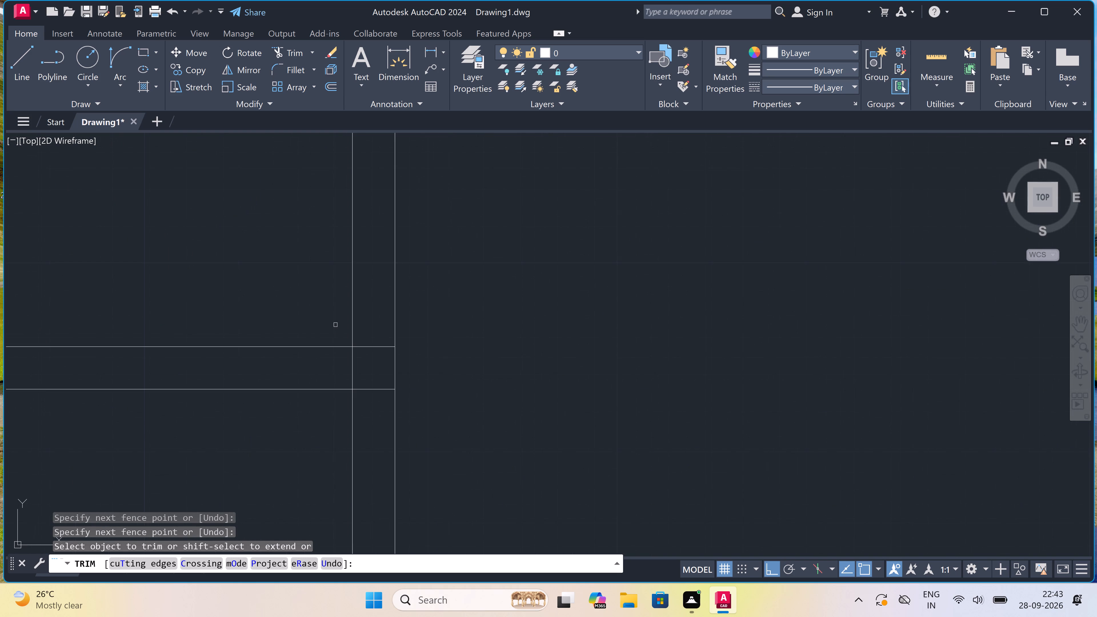
pyautogui.click(372, 326)
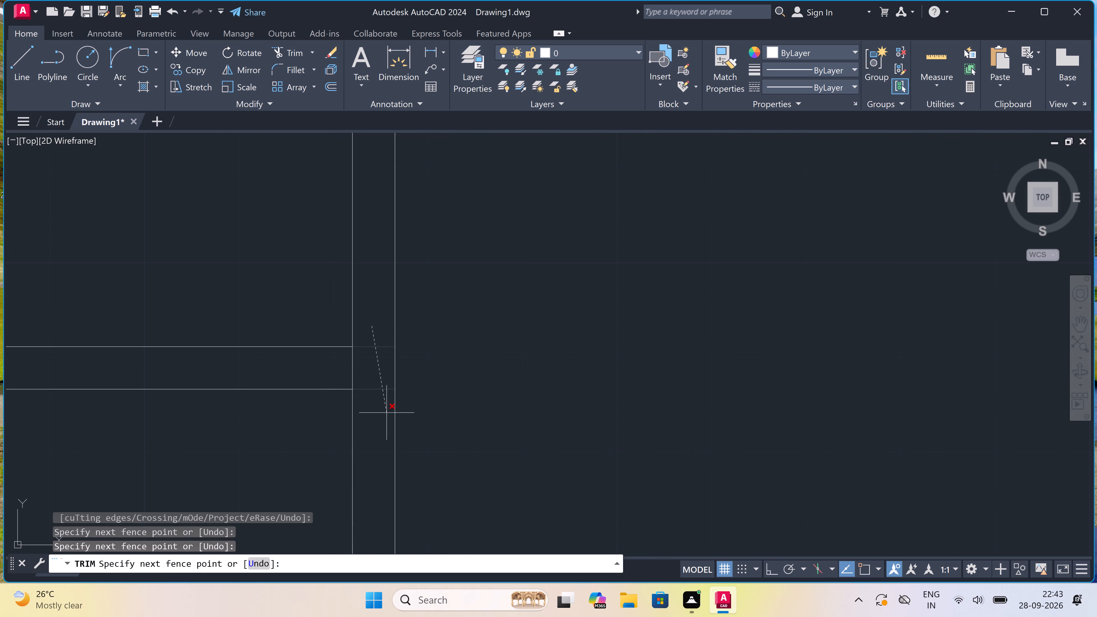
pyautogui.click(387, 413)
pyautogui.click(374, 374)
pyautogui.click(321, 376)
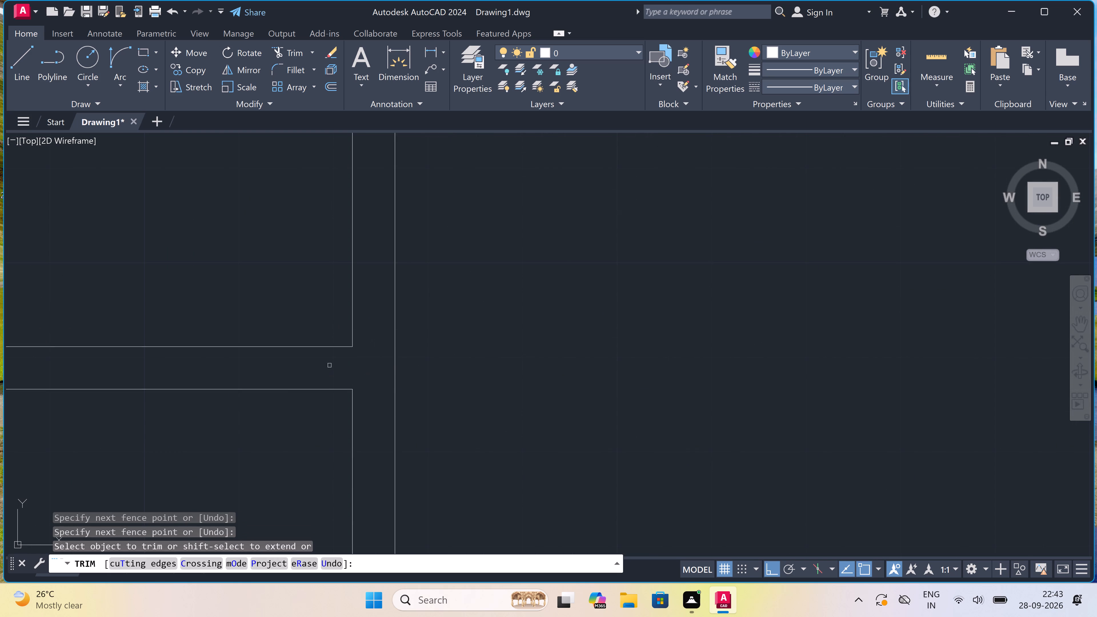
# In the lower small right-side room's bottom wall, draw a jamb line near its left corner, with a 2" midpoint stop and a 2' door leaf upward.
pyautogui.scroll(-8, 329, 365)
pyautogui.scroll(3, 328, 382)
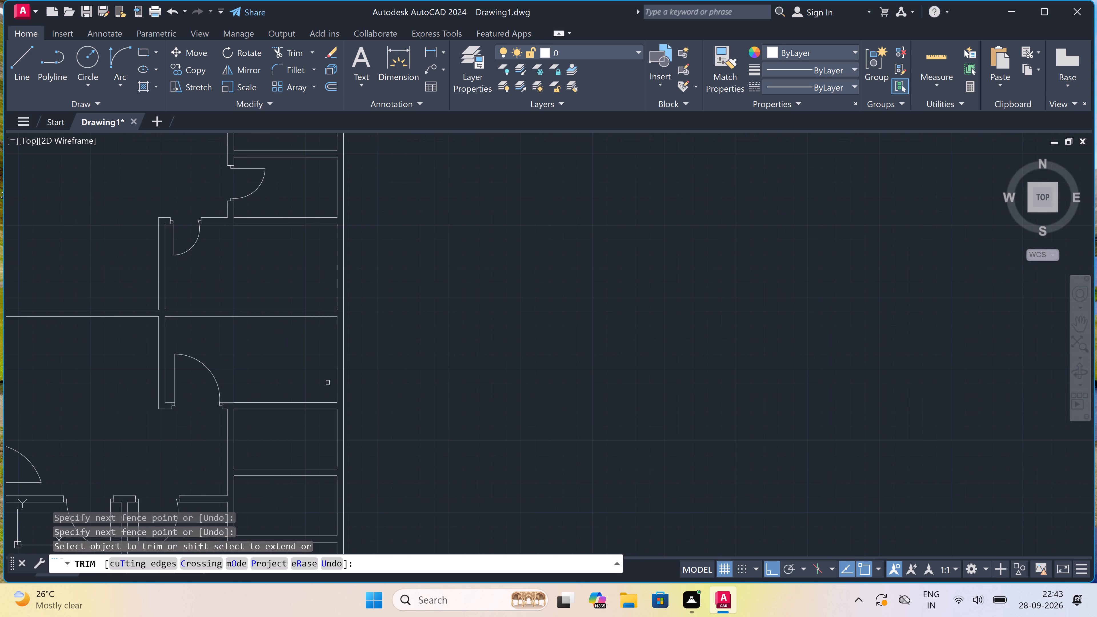
pyautogui.scroll(-3, 328, 382)
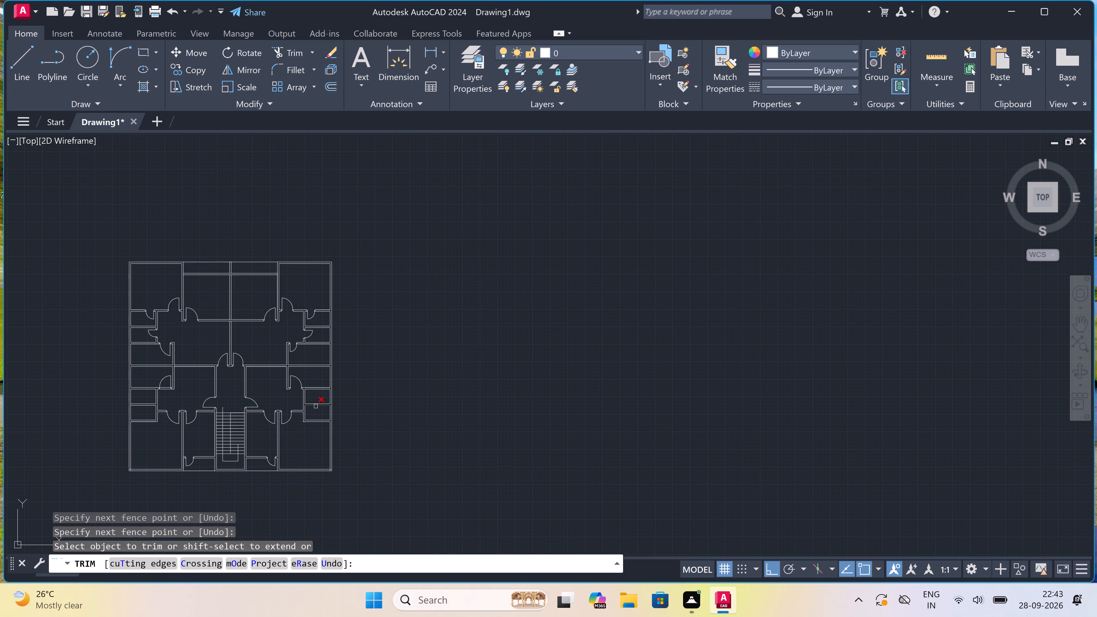
pyautogui.scroll(4, 316, 406)
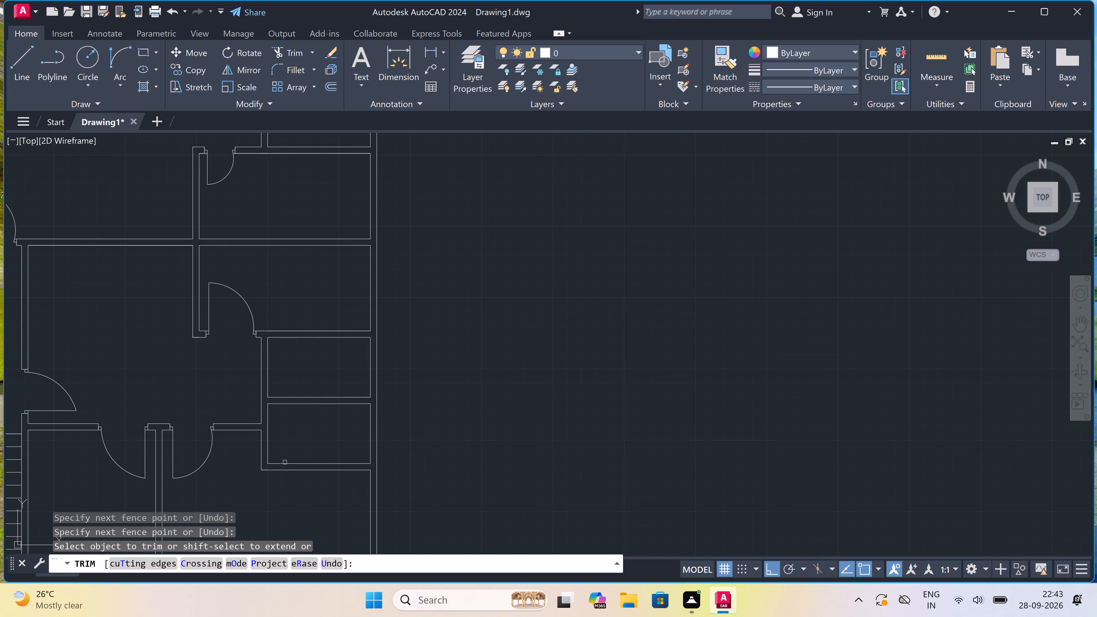
pyautogui.scroll(3, 279, 469)
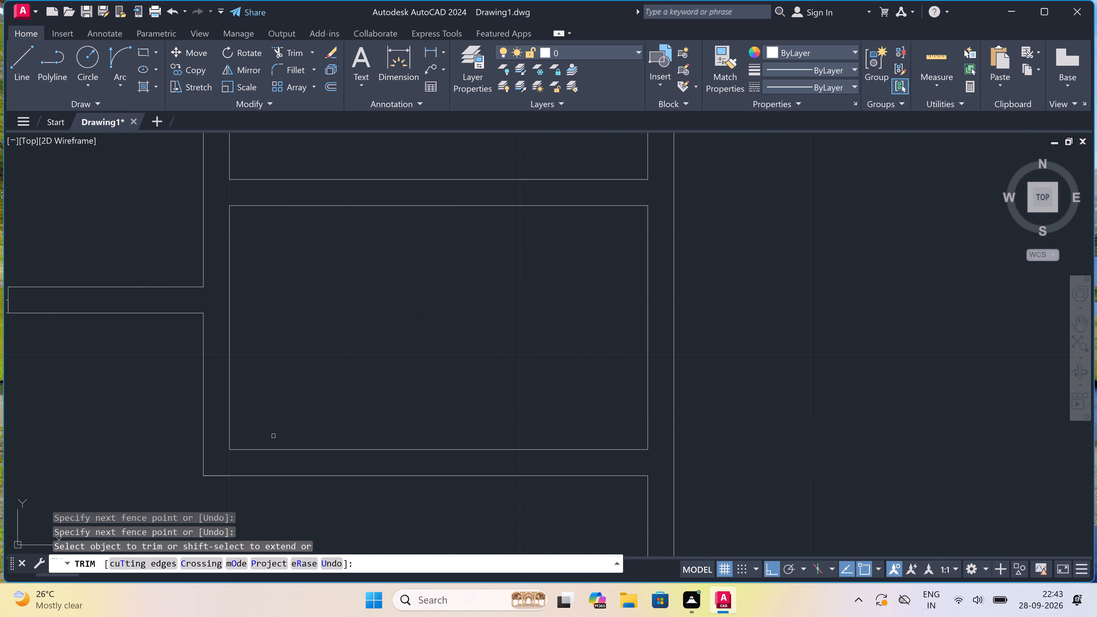
pyautogui.press('Escape')
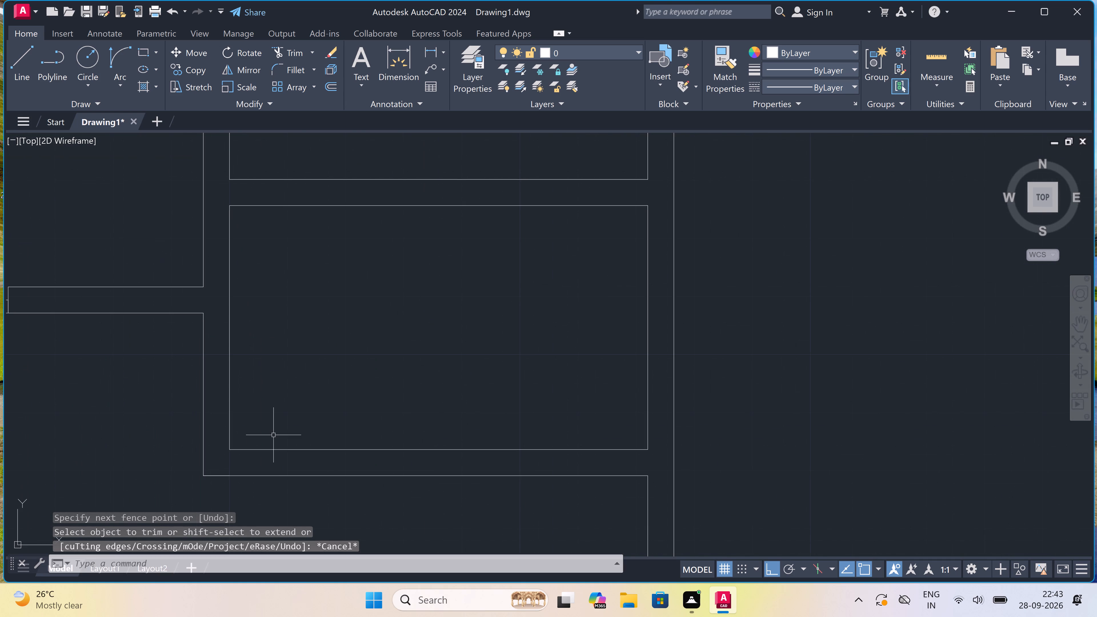
pyautogui.write('l')
pyautogui.press('space')
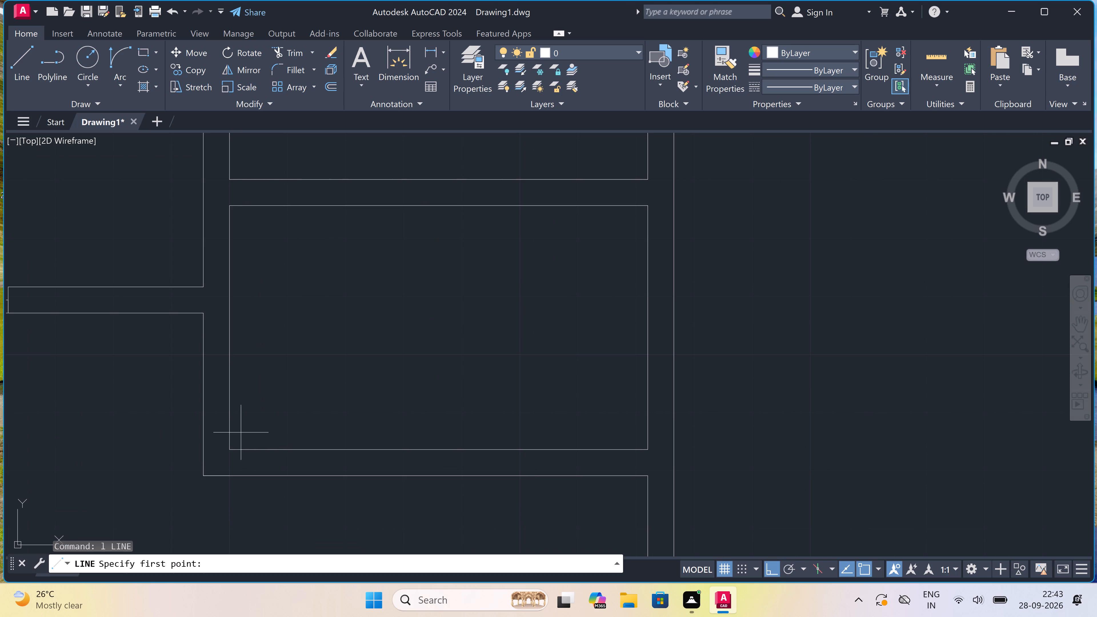
pyautogui.click(256, 449)
pyautogui.click(259, 472)
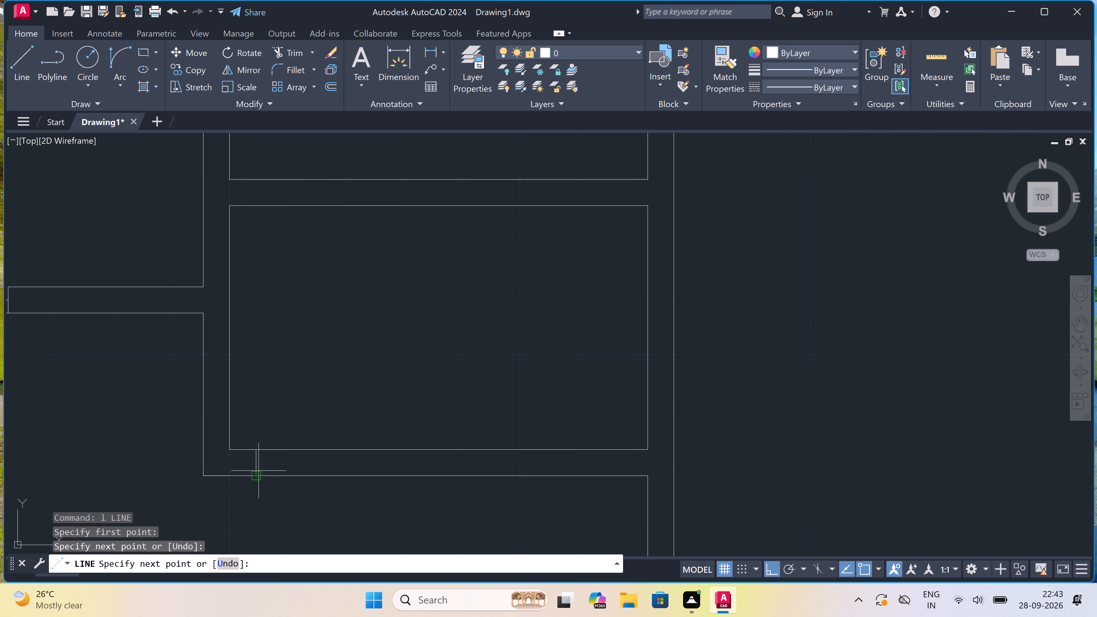
pyautogui.doubleClick(259, 465)
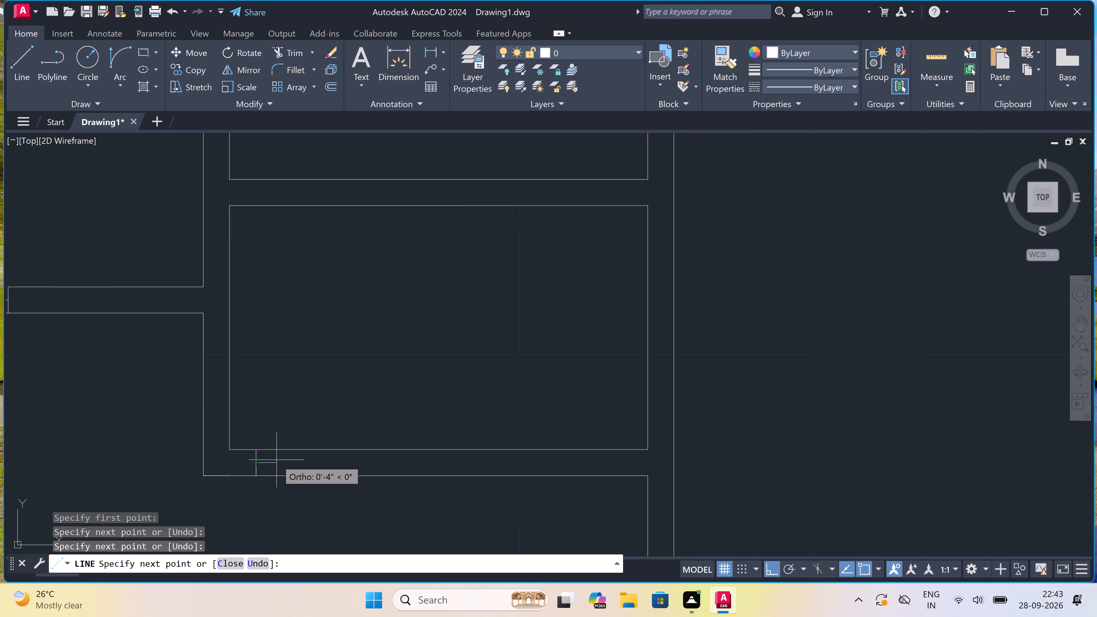
pyautogui.press('2')
pyautogui.hotkey('shift', '"')
pyautogui.press('space')
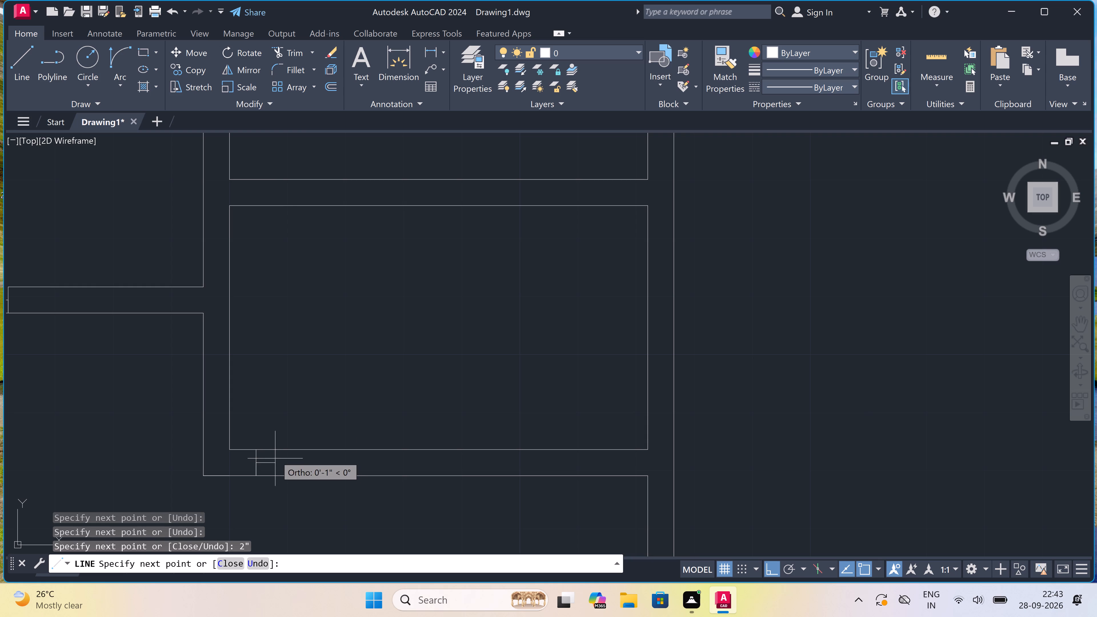
pyautogui.press('2')
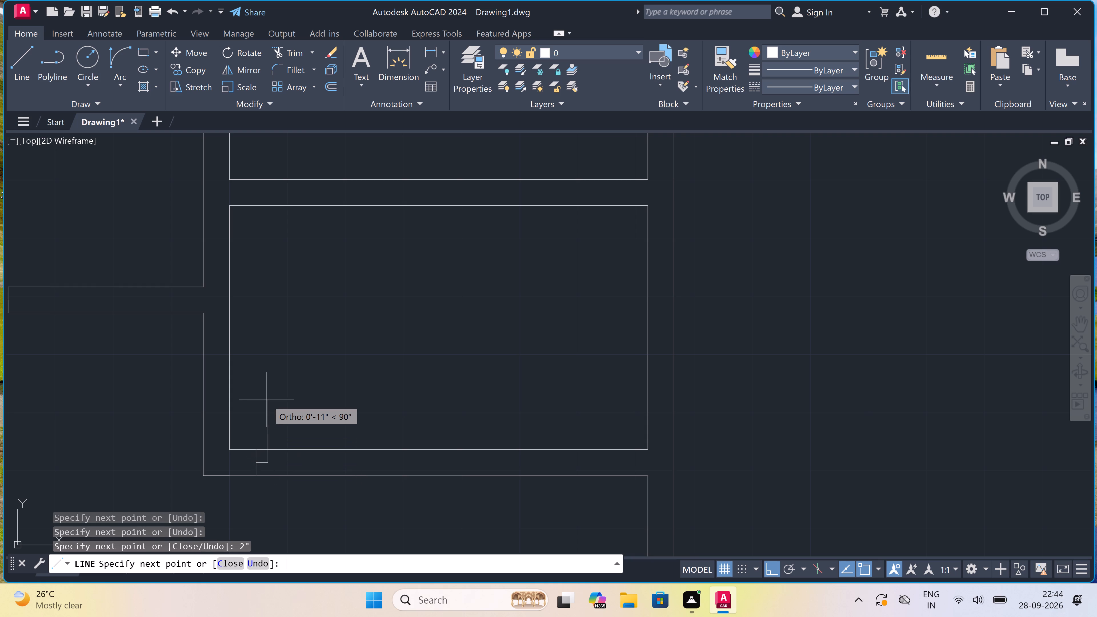
pyautogui.write("'")
pyautogui.press('space')
pyautogui.press('Escape')
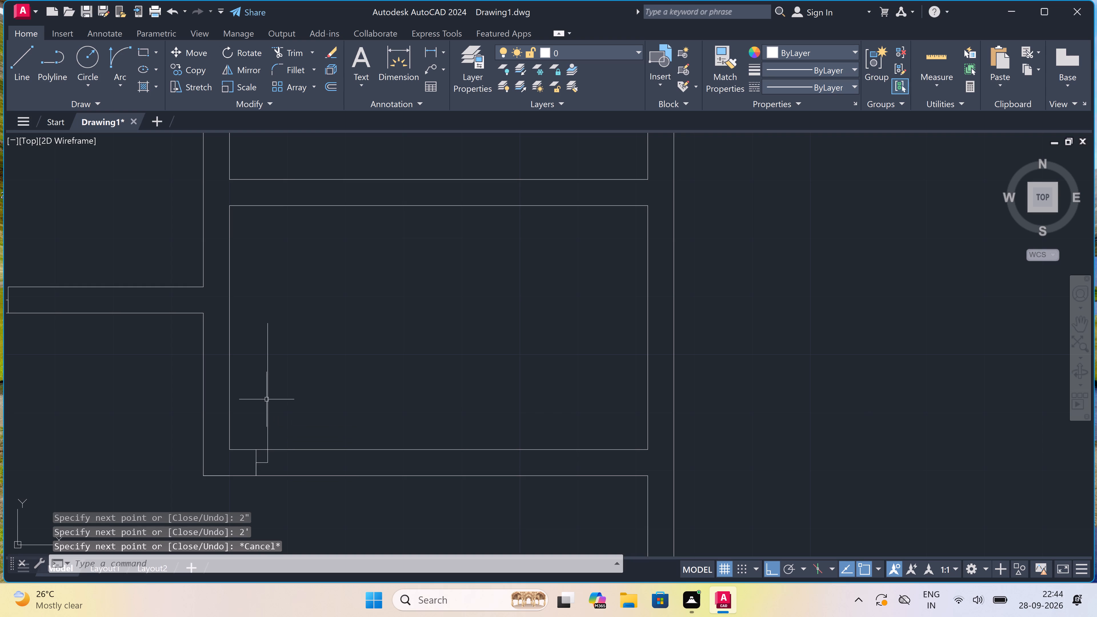
# Draw the opposite jamb line across the same bottom wall, with a 2" stop from its midpoint toward the door leaf.
pyautogui.press('space')
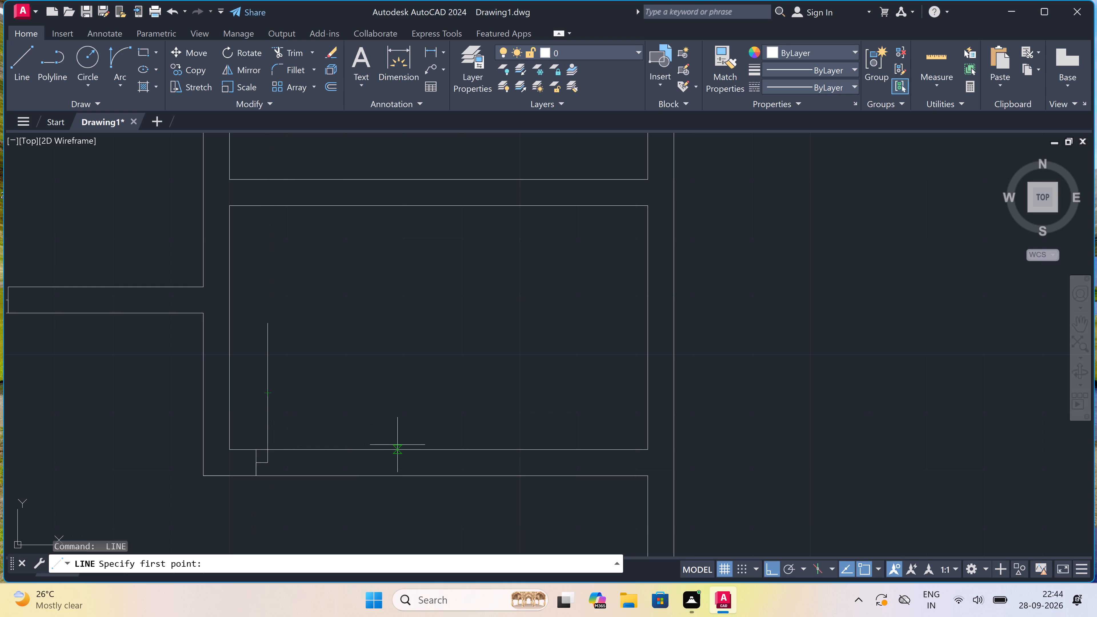
pyautogui.click(390, 449)
pyautogui.click(392, 476)
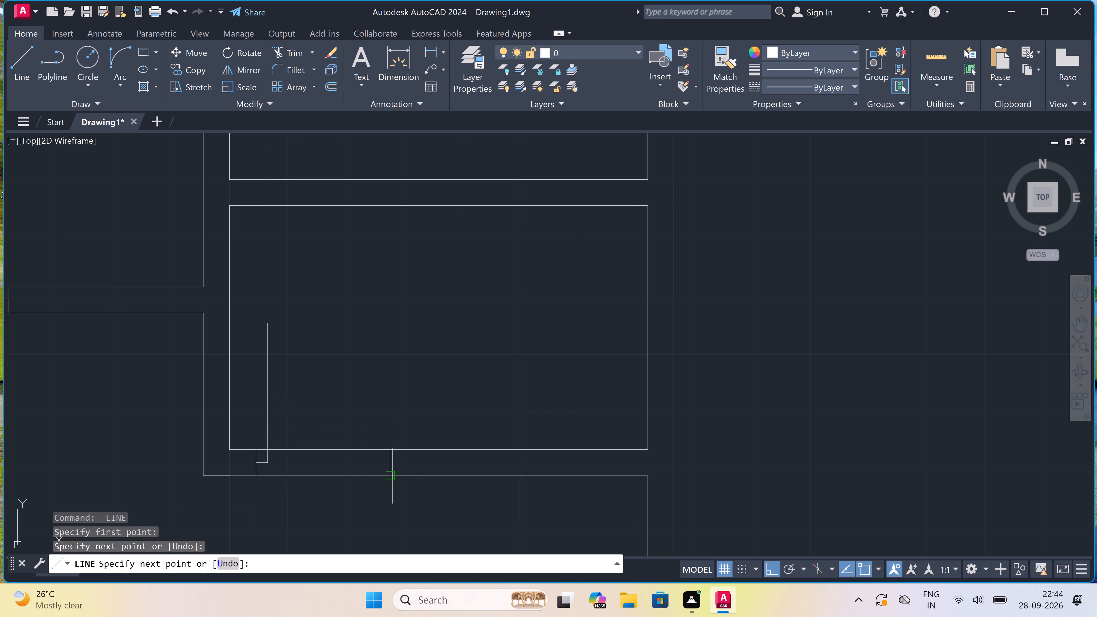
pyautogui.scroll(3, 389, 470)
pyautogui.click(387, 442)
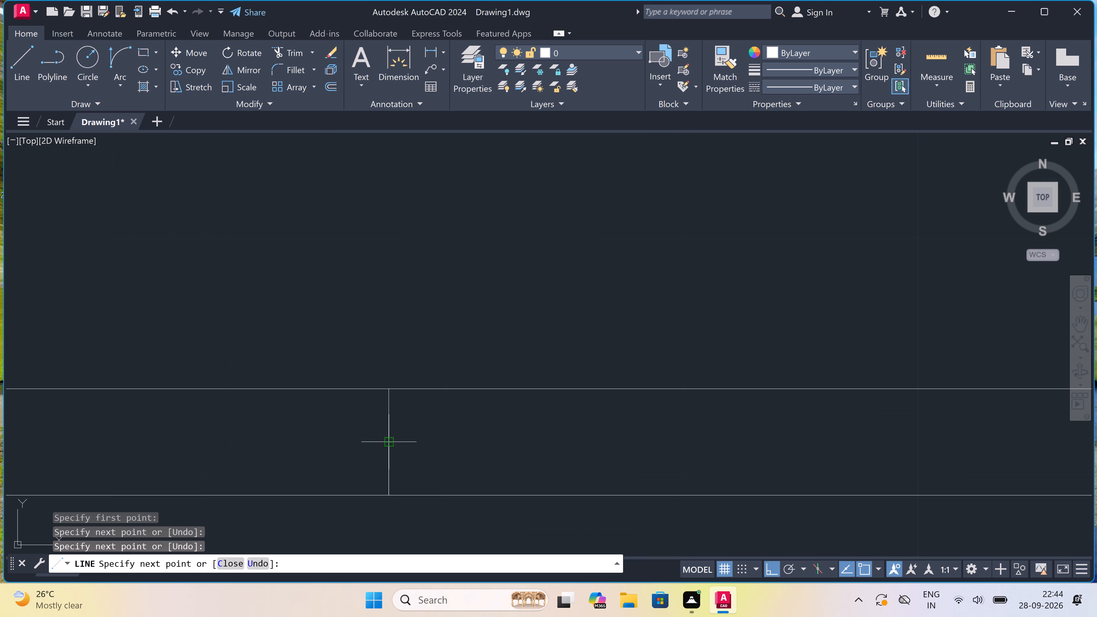
pyautogui.press('2')
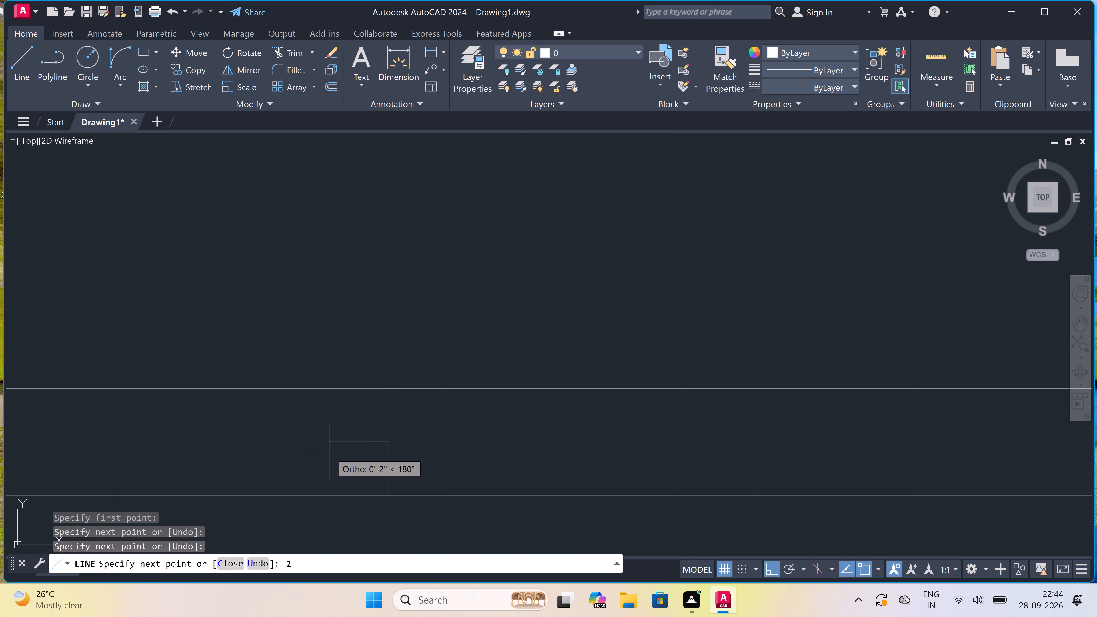
pyautogui.write('"')
pyautogui.press('space')
pyautogui.press('Escape')
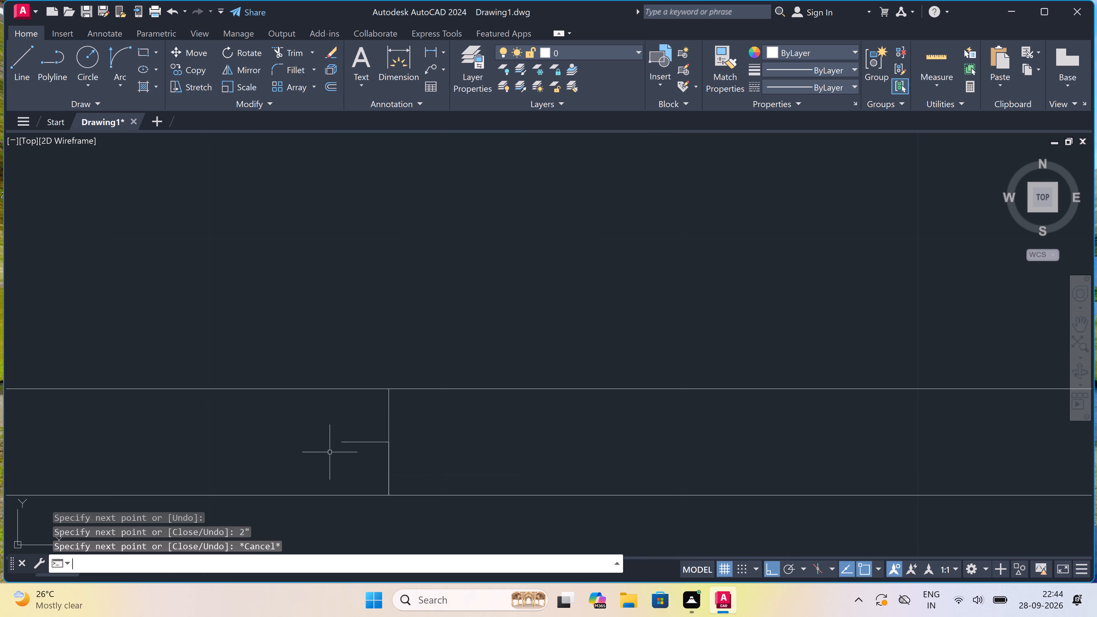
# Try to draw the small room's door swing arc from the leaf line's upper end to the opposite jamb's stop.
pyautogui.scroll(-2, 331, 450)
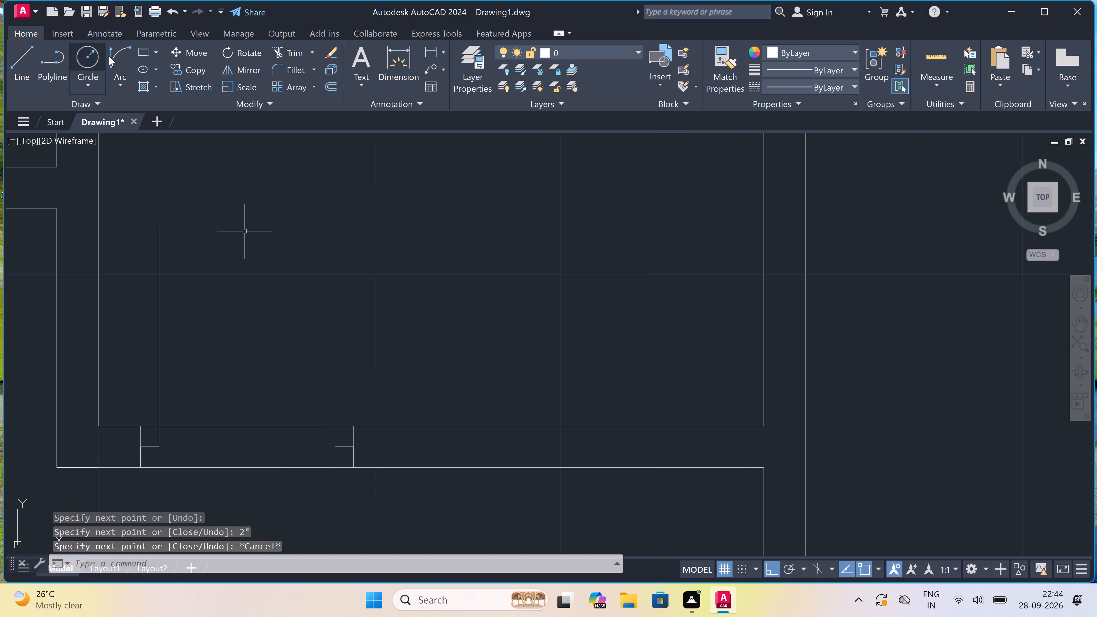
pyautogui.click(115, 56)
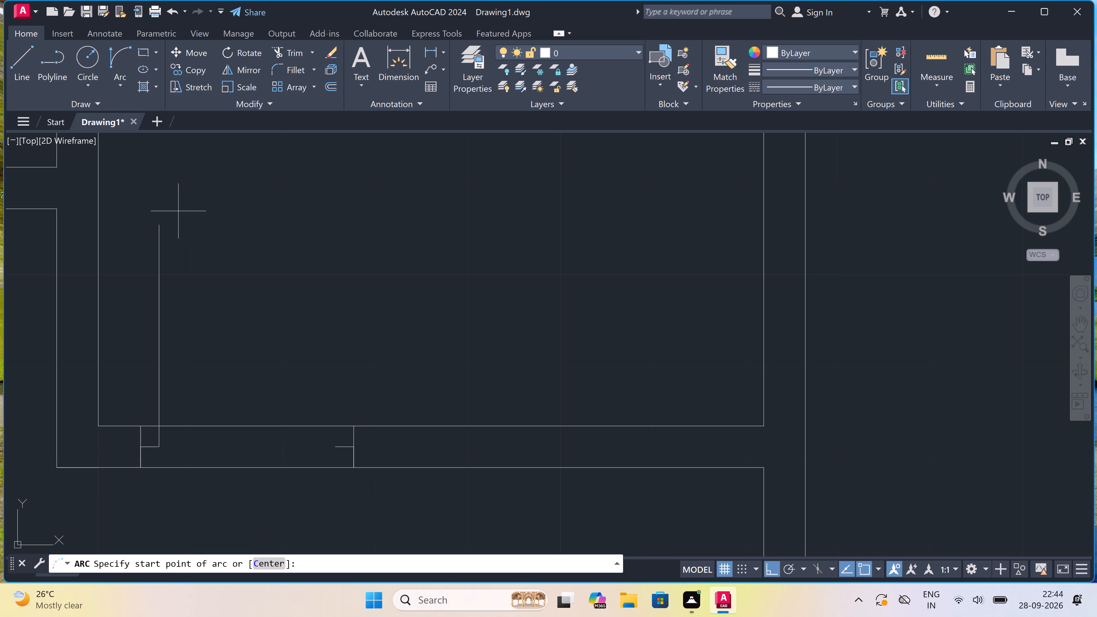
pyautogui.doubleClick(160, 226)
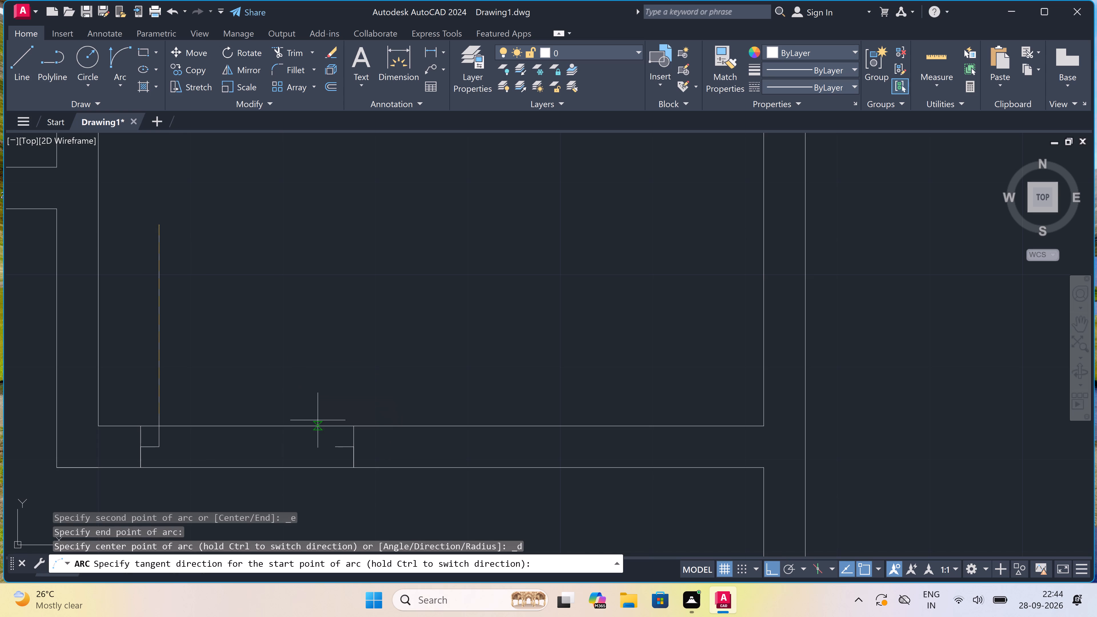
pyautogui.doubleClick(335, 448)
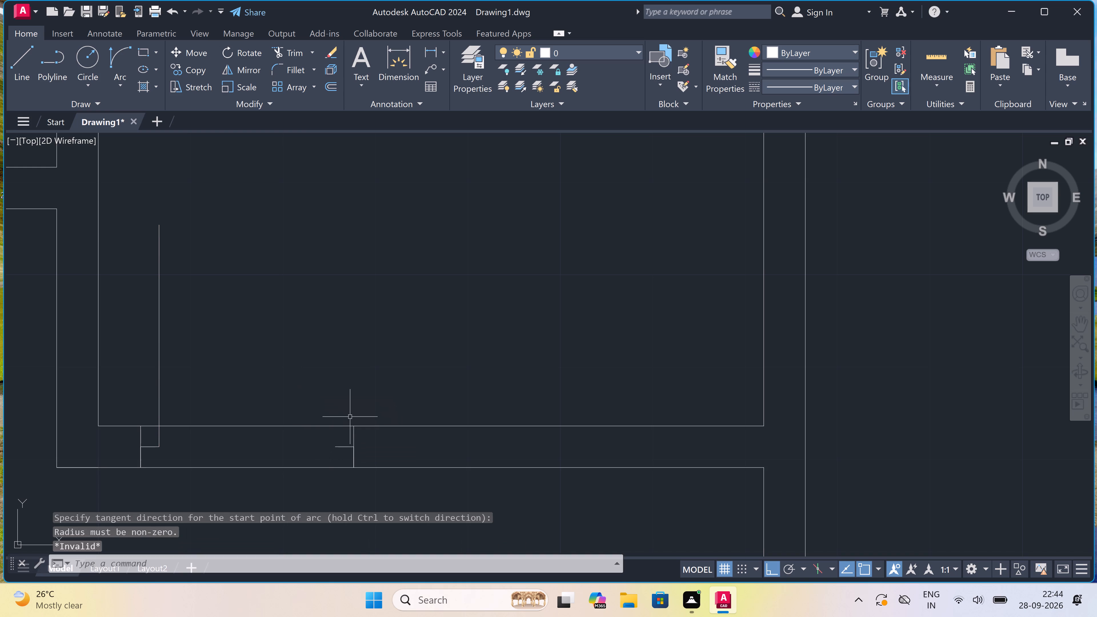
# Draw the door's swing arc from the opposite jamb's stop through the leaf line's upper end, ending slightly beyond the leaf.
pyautogui.press('space')
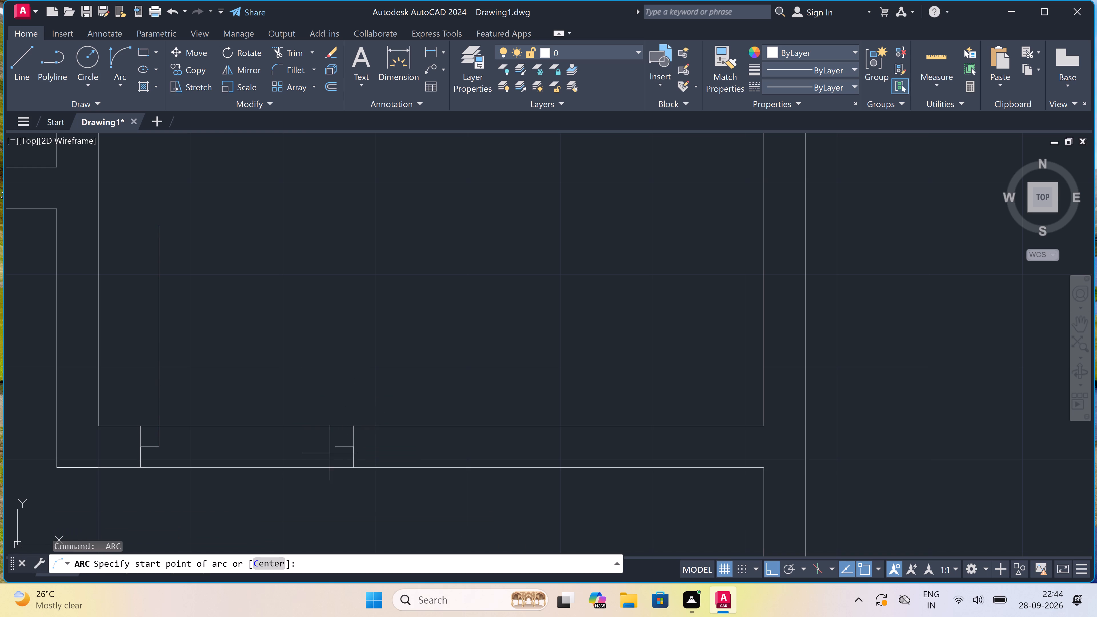
pyautogui.click(333, 447)
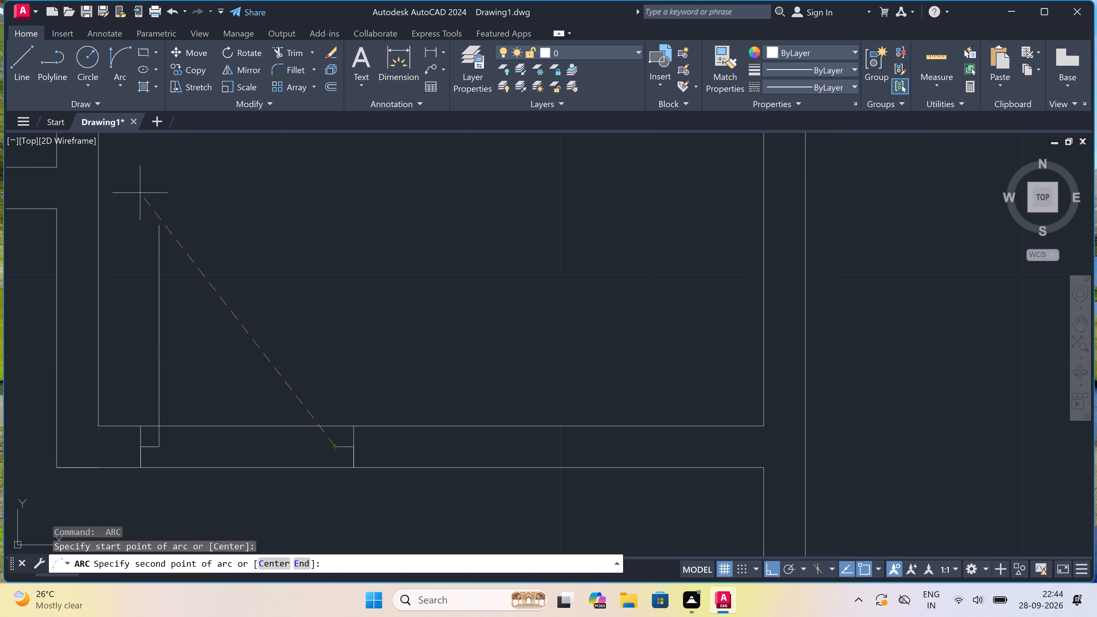
pyautogui.click(162, 220)
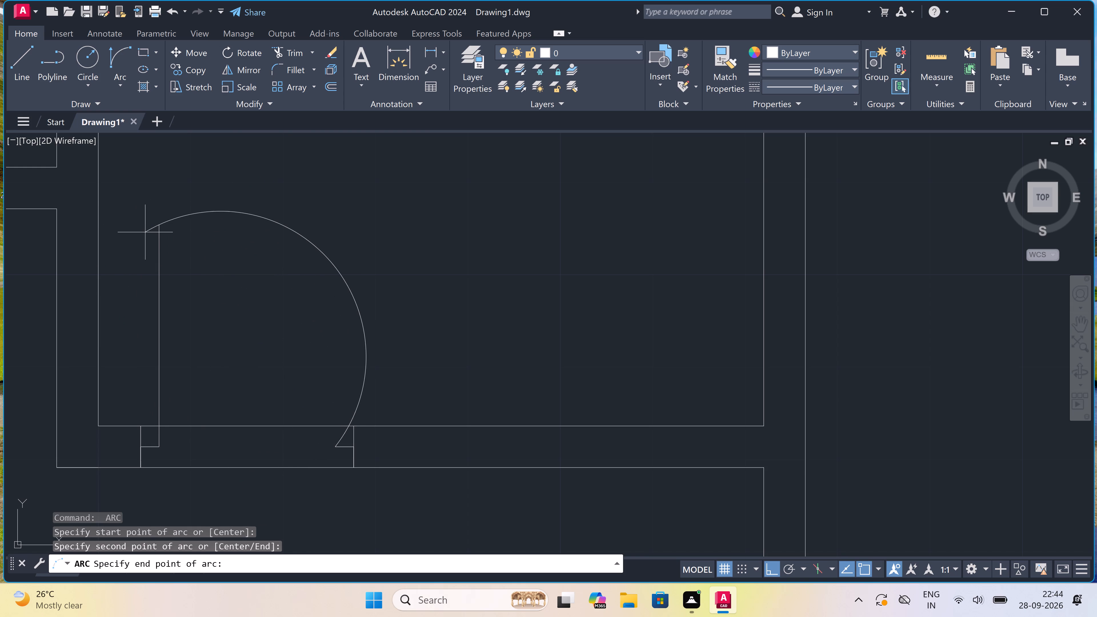
pyautogui.doubleClick(127, 228)
# Trim the part of the swing arc that extends past the door leaf's upper end.
pyautogui.write('tr')
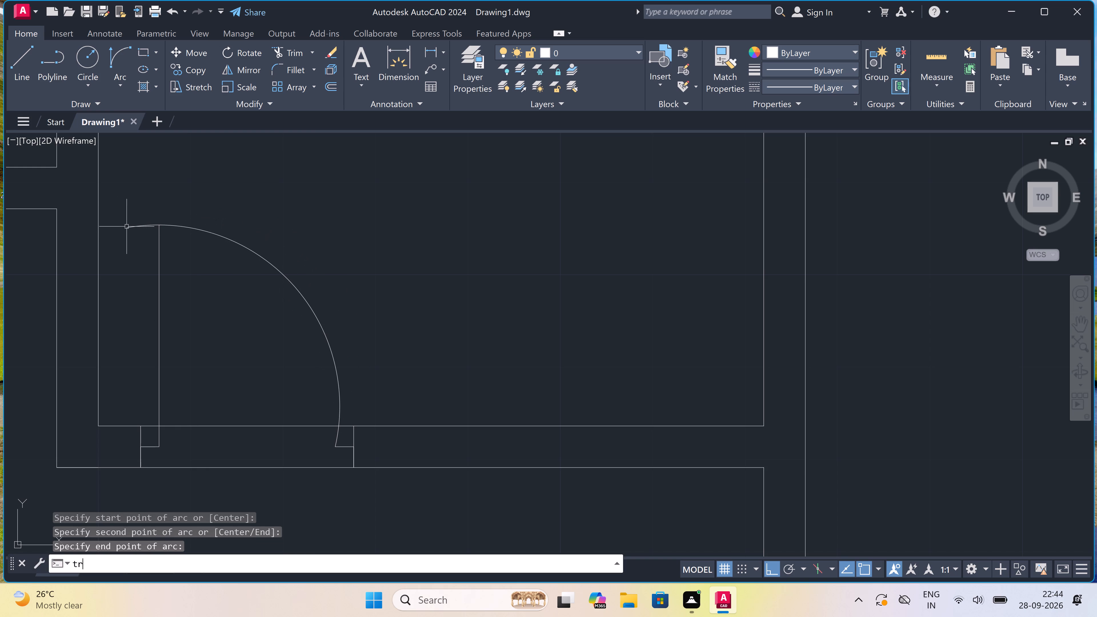
pyautogui.press('space')
pyautogui.scroll(1, 116, 203)
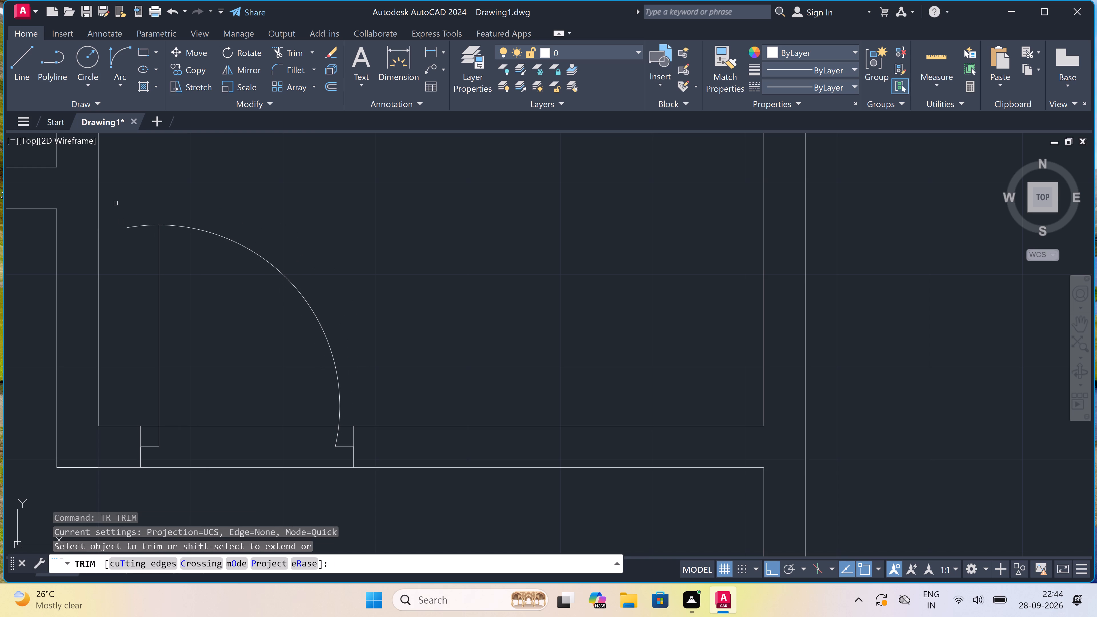
pyautogui.scroll(1, 159, 236)
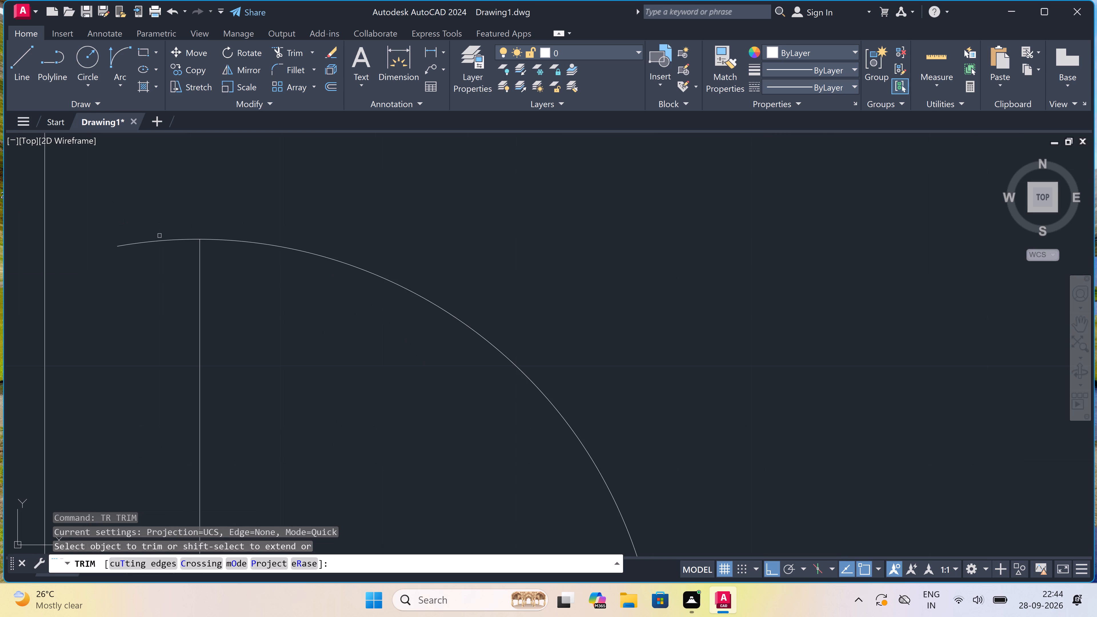
pyautogui.click(162, 234)
pyautogui.click(159, 283)
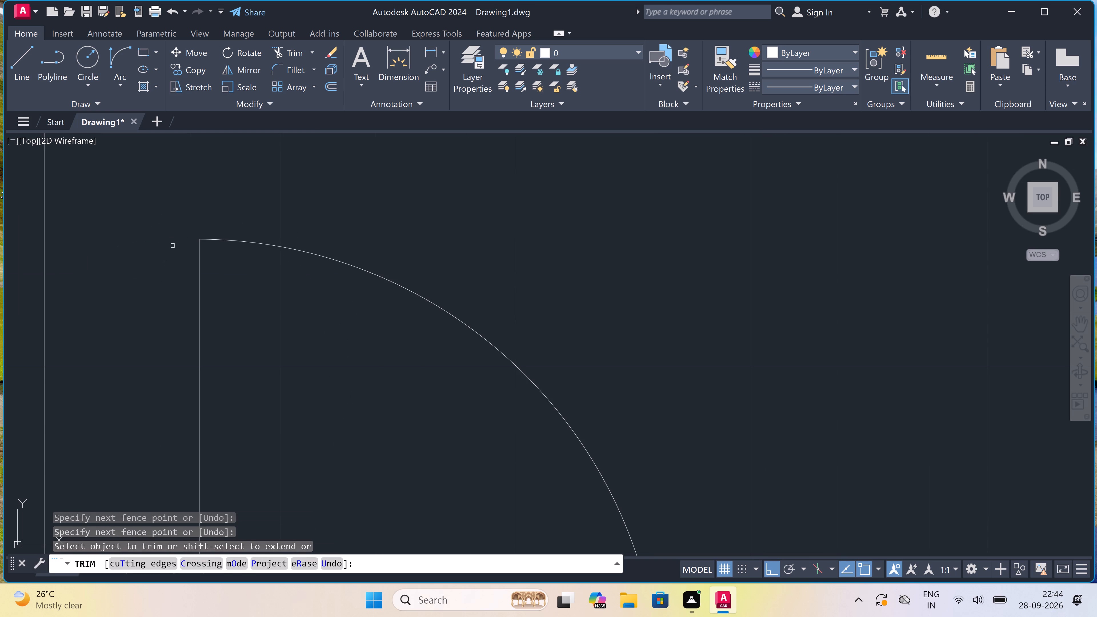
# Trim both wall lines between the jambs in the bottom wall of the lower right-side small room to open its doorway.
pyautogui.press('Escape')
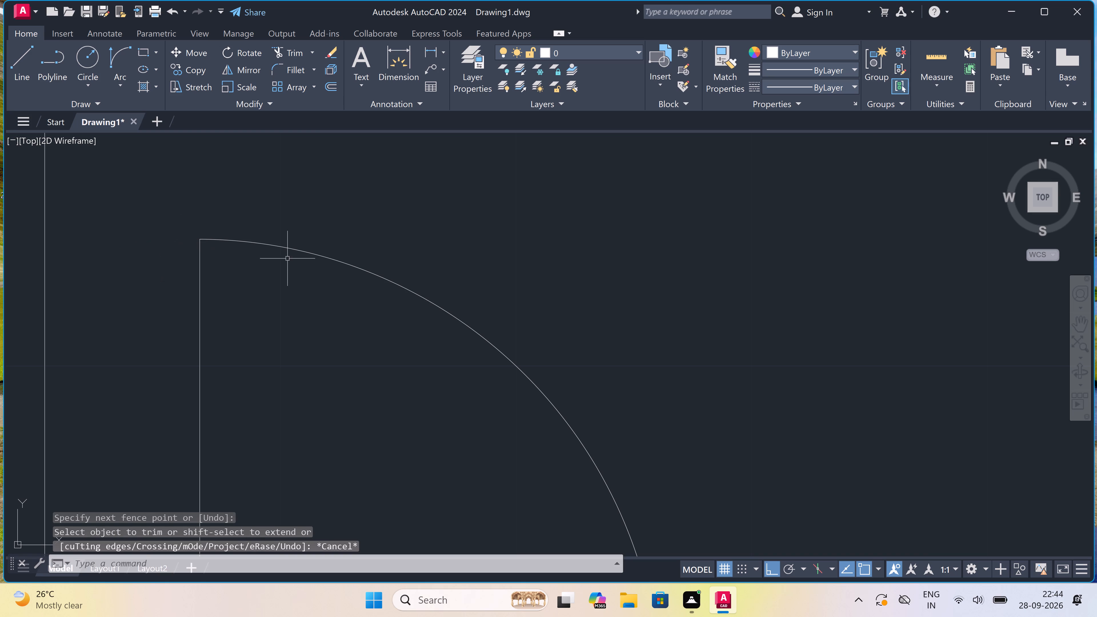
pyautogui.scroll(-4, 315, 257)
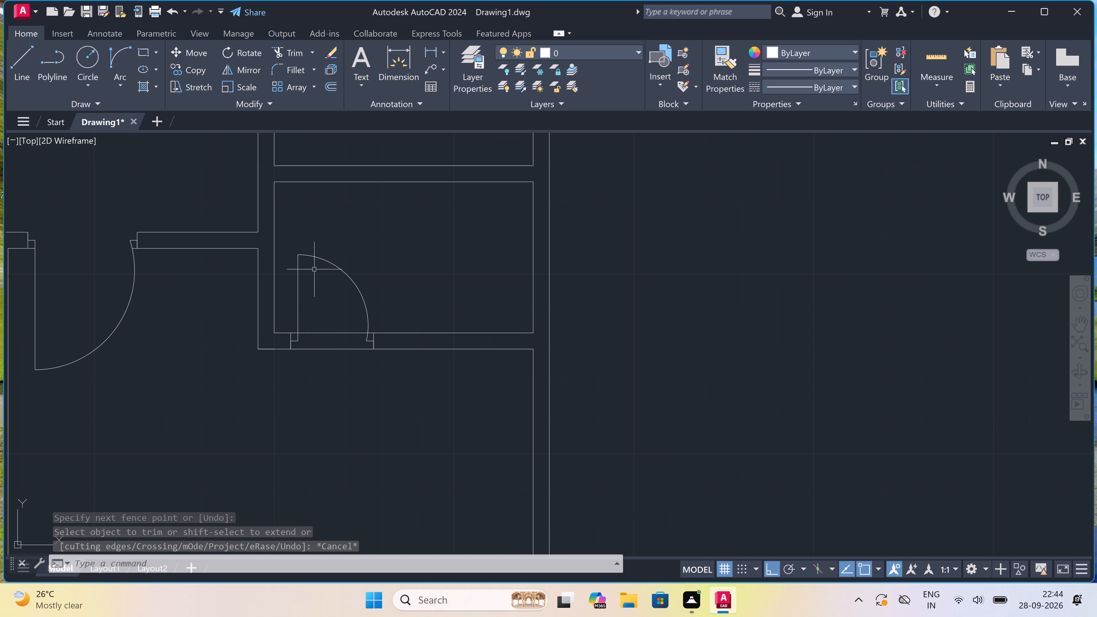
pyautogui.scroll(2, 315, 302)
pyautogui.press('space')
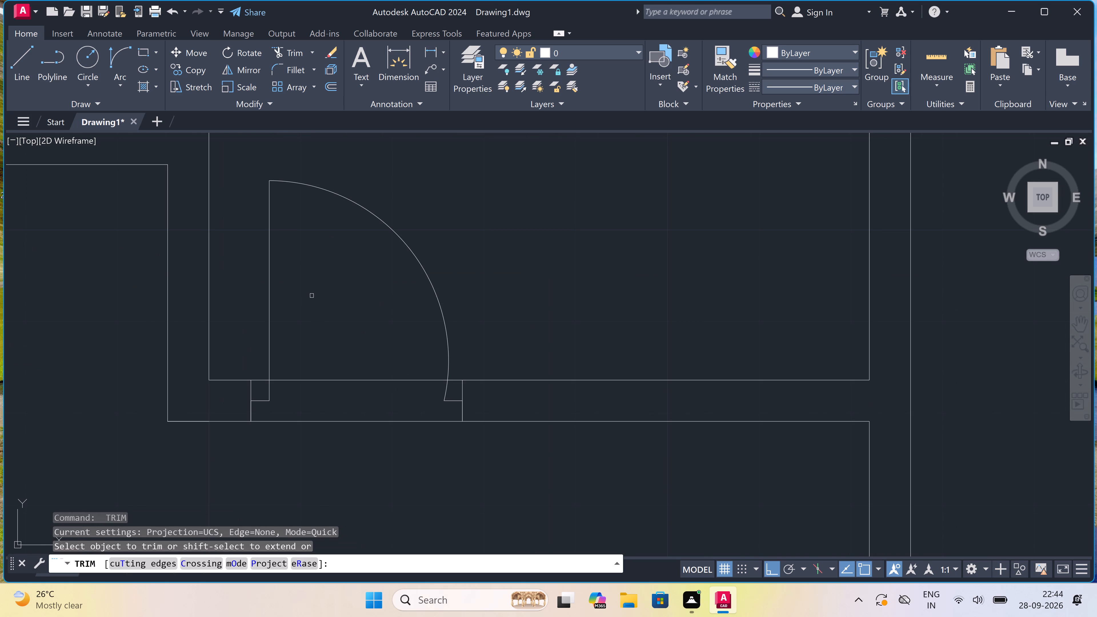
pyautogui.click(314, 295)
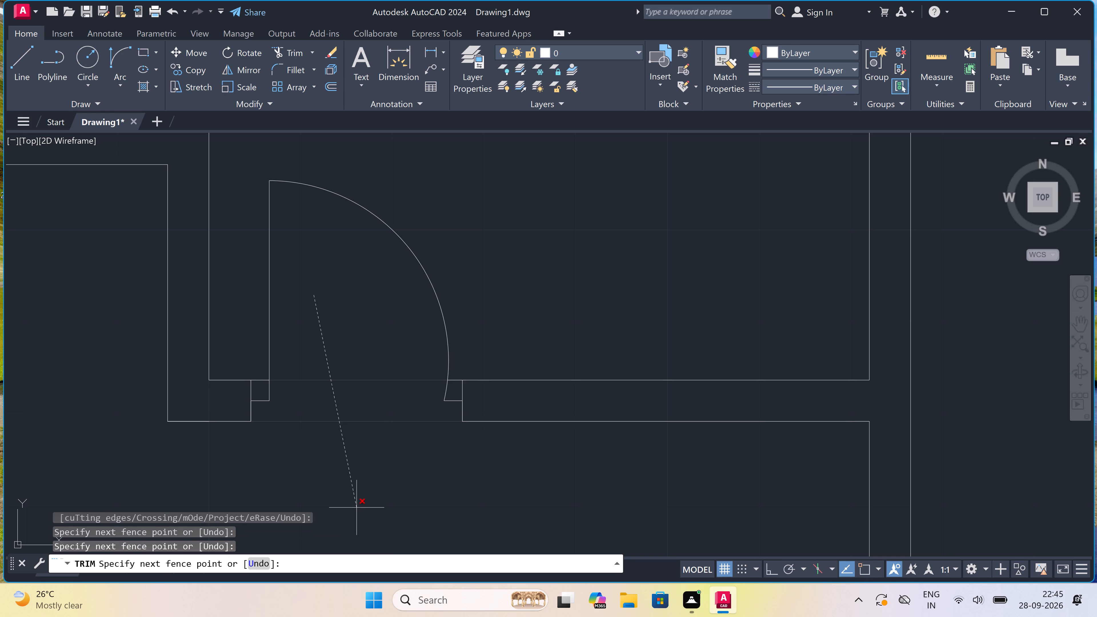
pyautogui.click(357, 506)
pyautogui.scroll(-5, 353, 423)
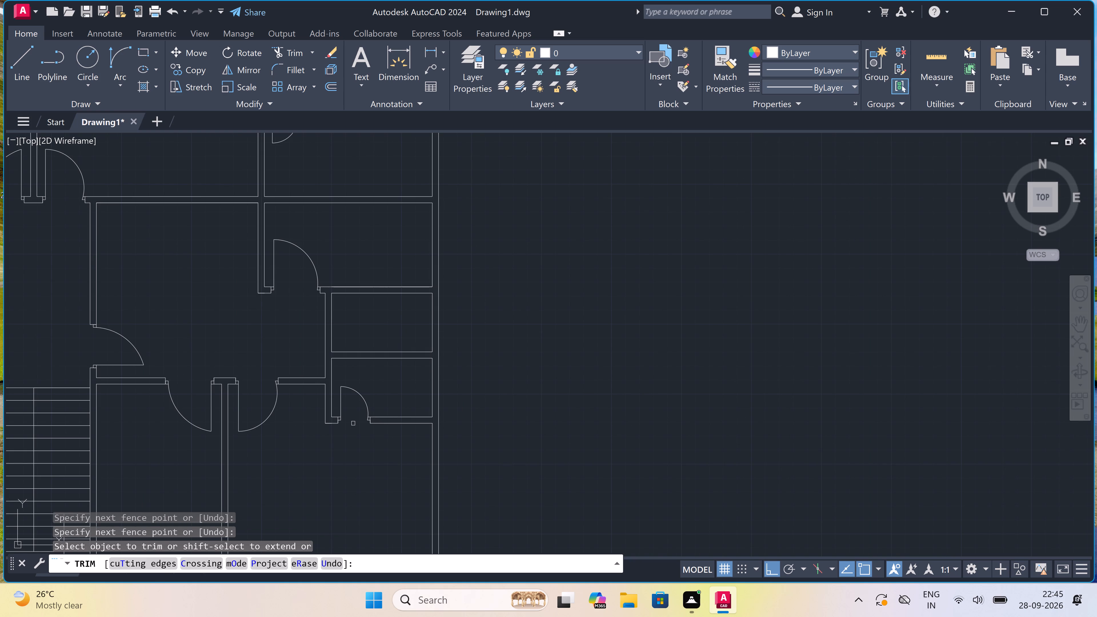
pyautogui.press('Escape')
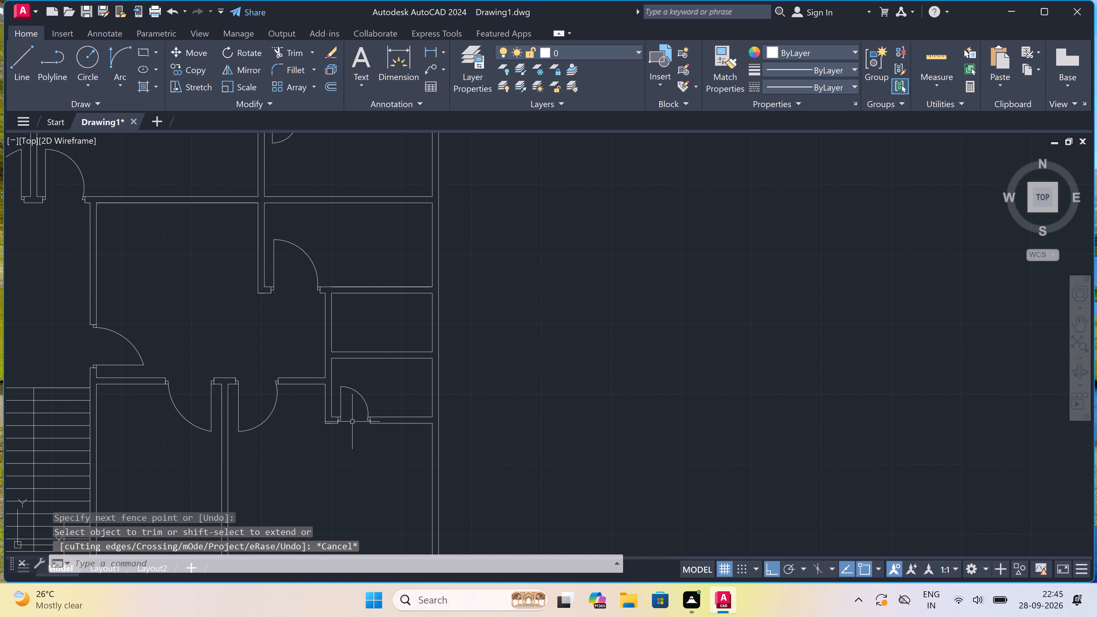
# In the left wall of the upper right-side small room, draw the lower jamb line, a 2" stop upward from its midpoint and a 2' door leaf into the room.
pyautogui.scroll(2, 341, 297)
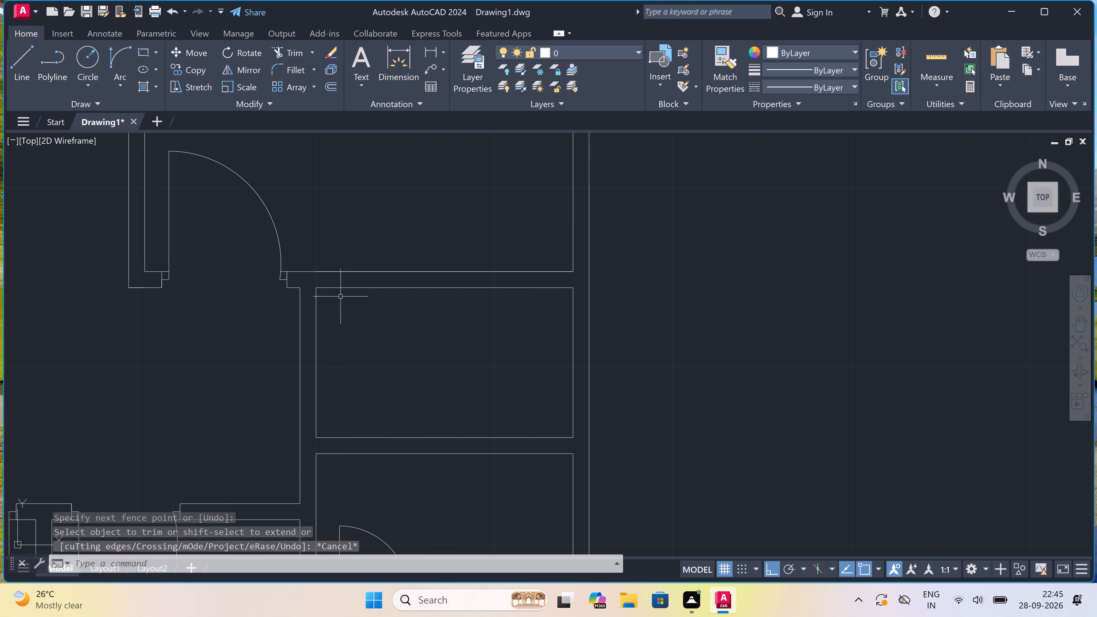
pyautogui.scroll(2, 285, 474)
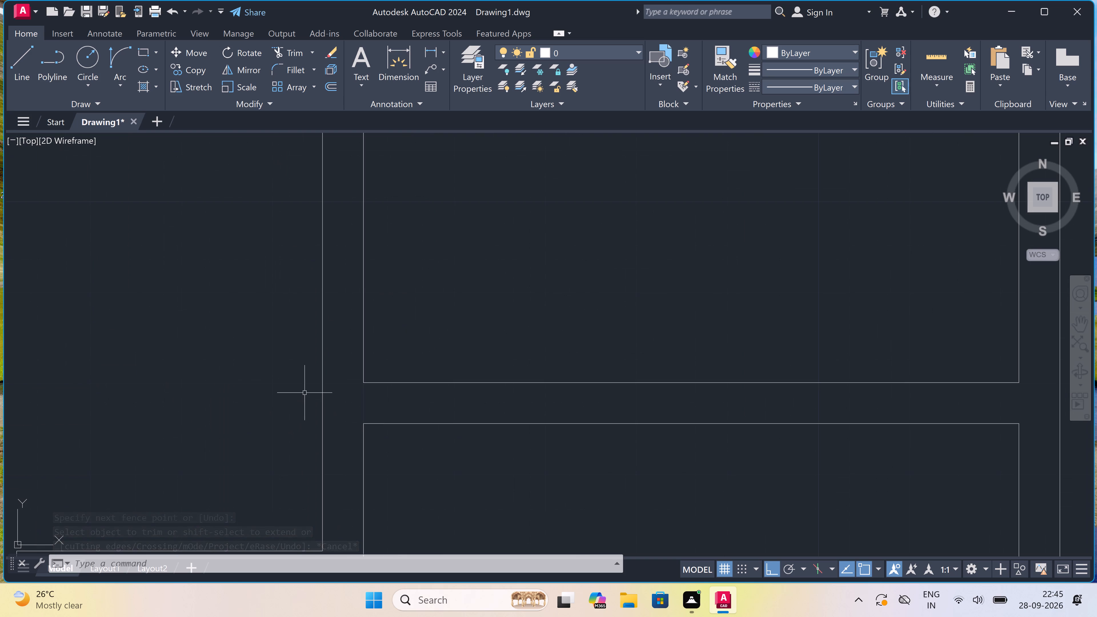
pyautogui.write('l')
pyautogui.press('space')
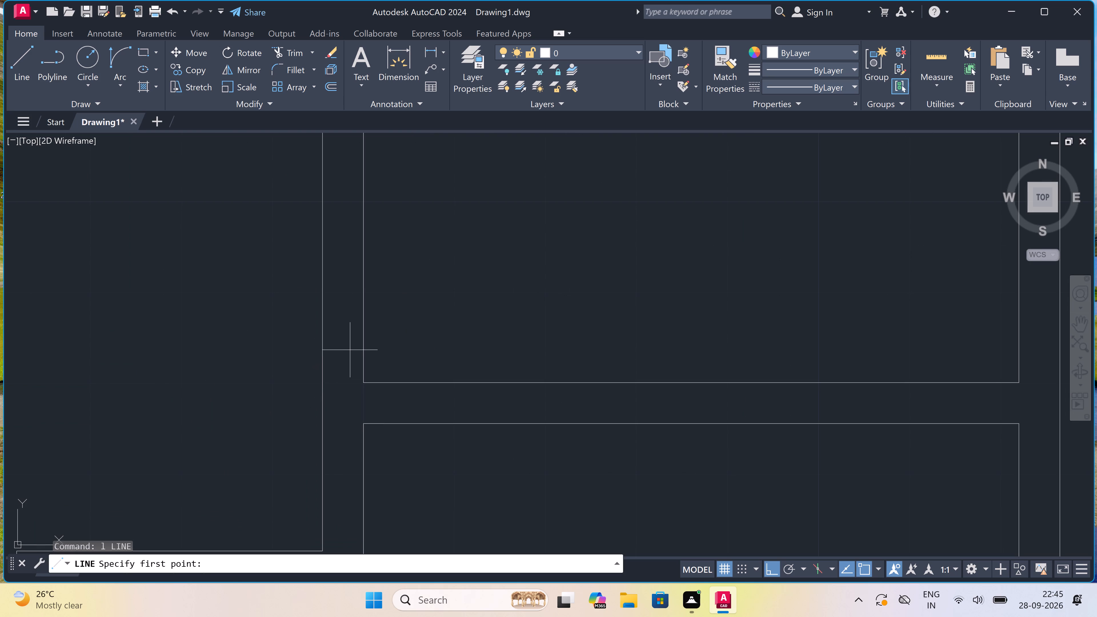
pyautogui.click(360, 343)
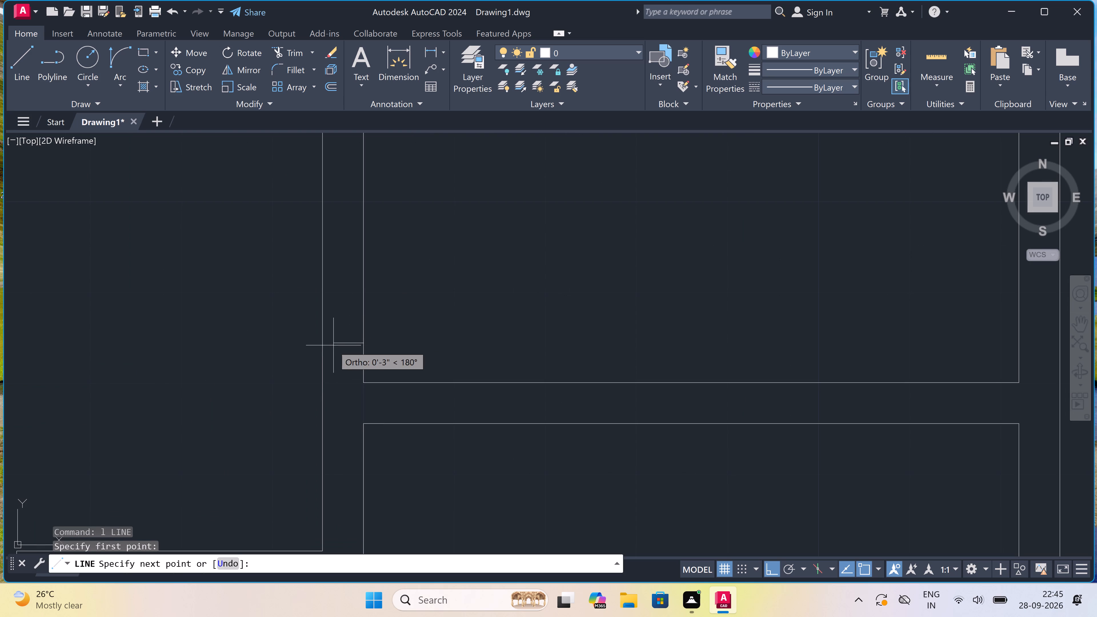
pyautogui.click(325, 342)
pyautogui.click(341, 338)
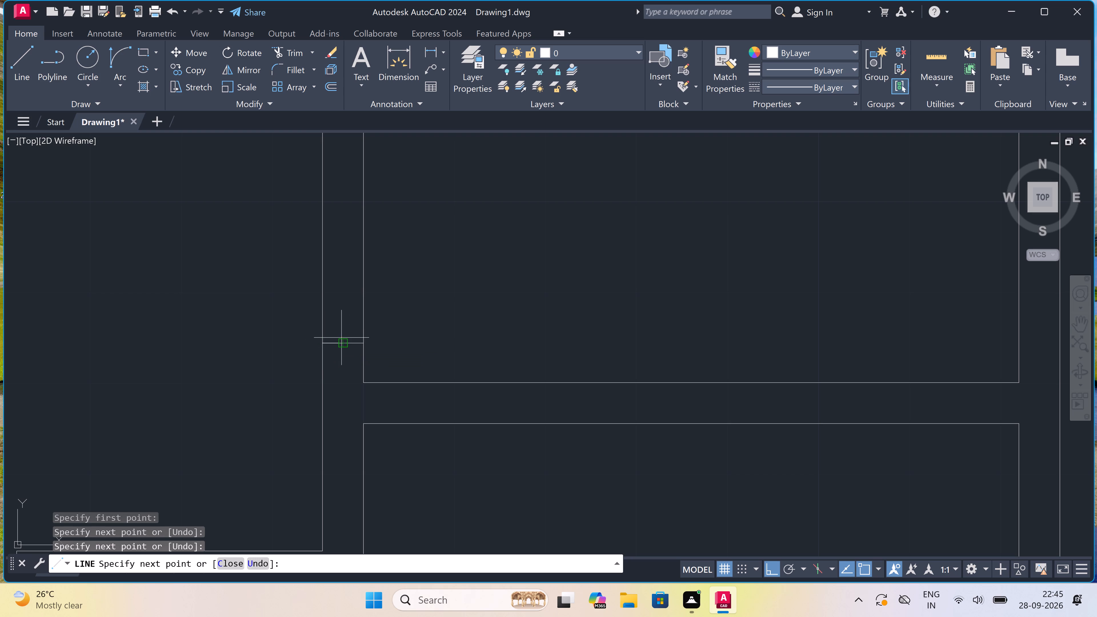
pyautogui.press('2')
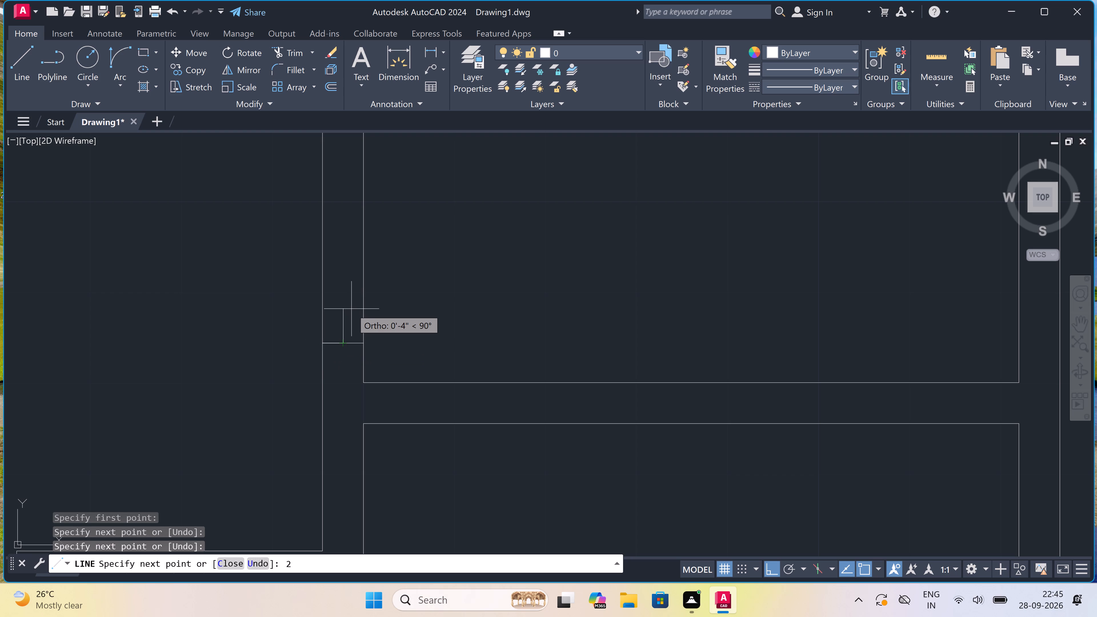
pyautogui.write('"')
pyautogui.press('space')
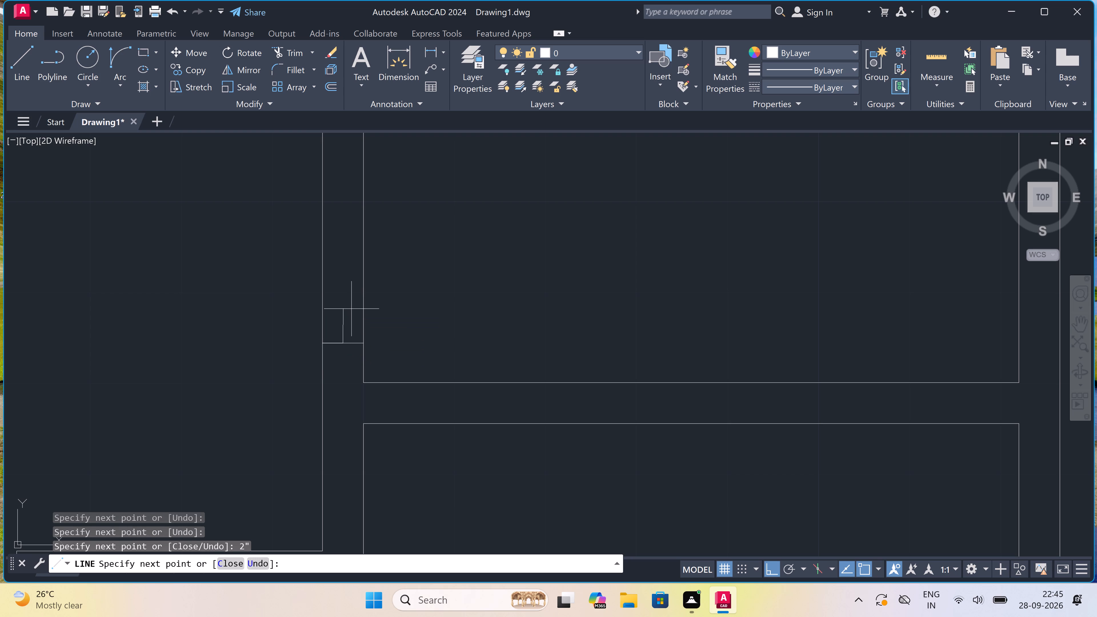
pyautogui.write("2'")
pyautogui.press('space')
pyautogui.press('Escape')
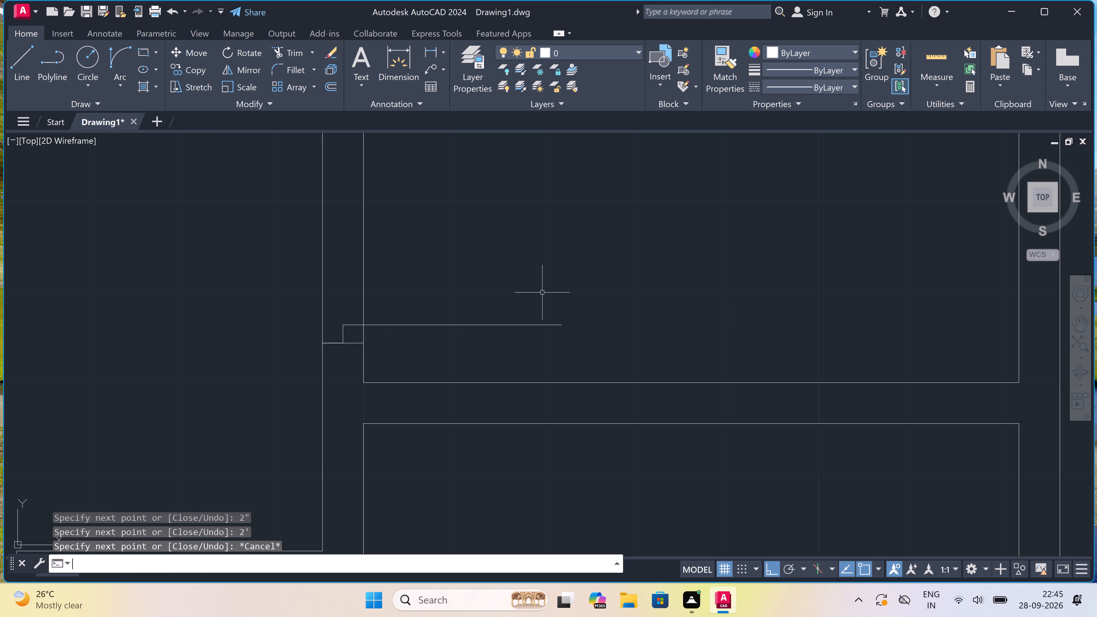
# Draw the opposite jamb line higher across the same left wall, with a 2" stop from its midpoint down toward the door leaf.
pyautogui.press('space')
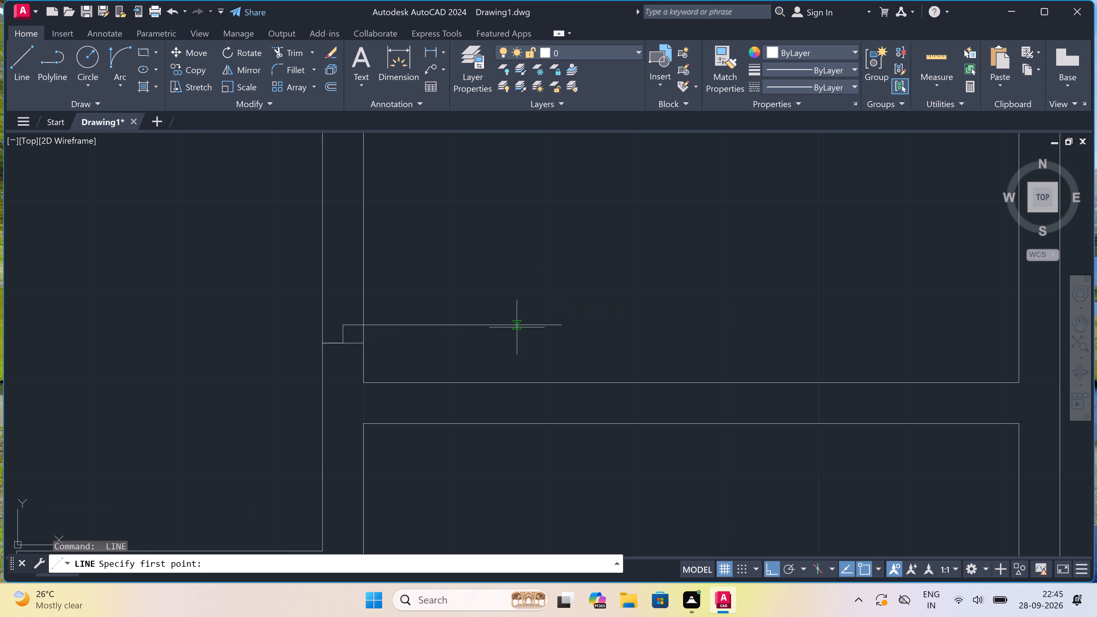
pyautogui.scroll(-3, 517, 327)
pyautogui.scroll(1, 482, 276)
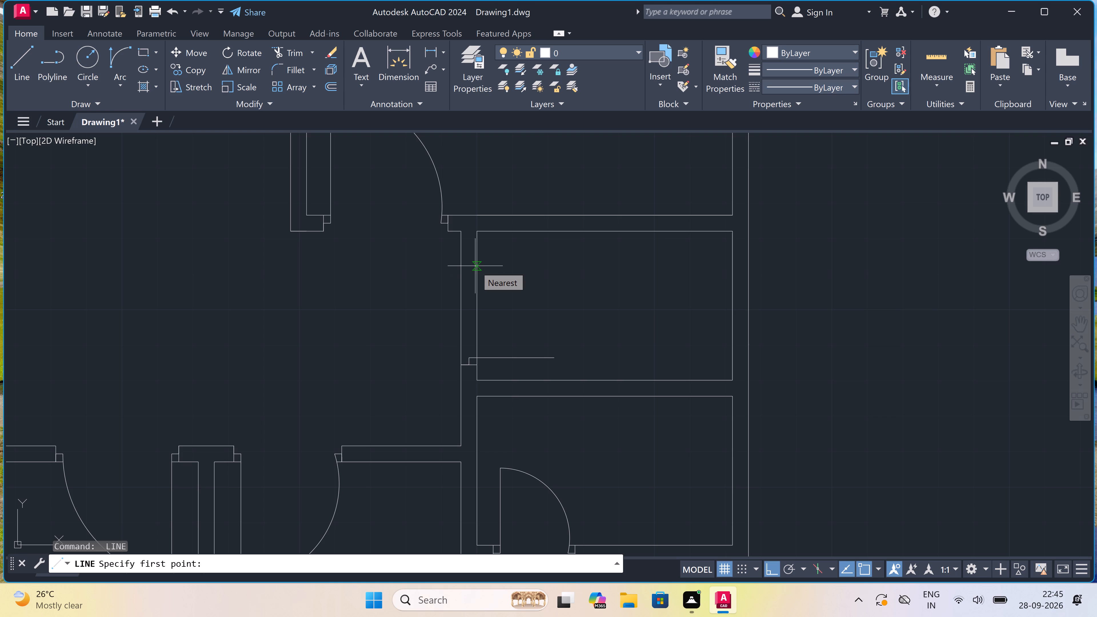
pyautogui.scroll(1, 475, 266)
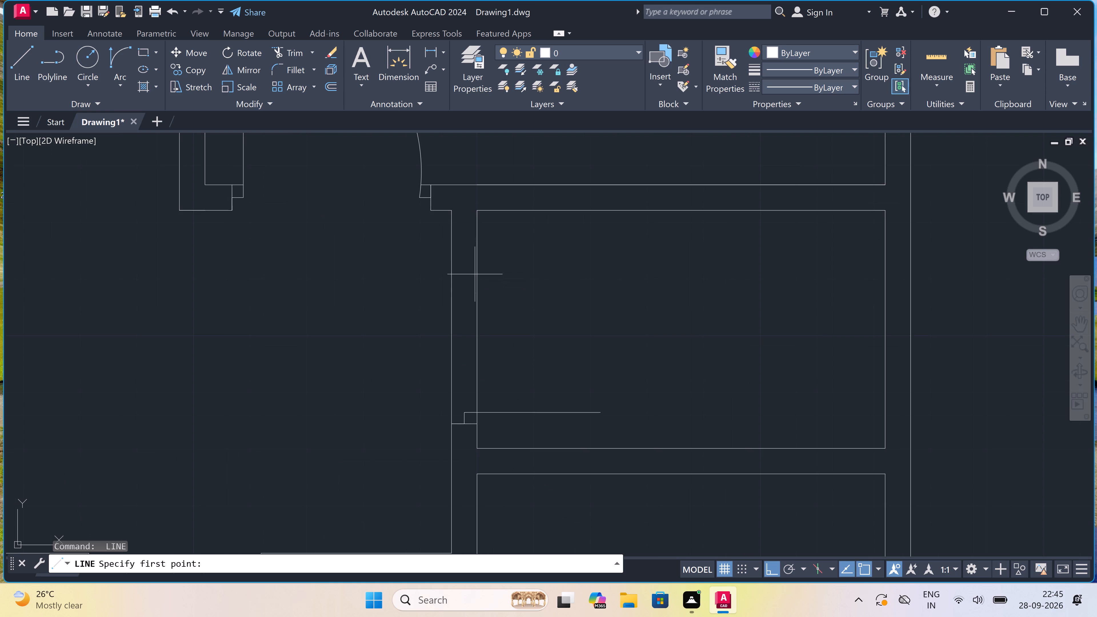
pyautogui.click(477, 305)
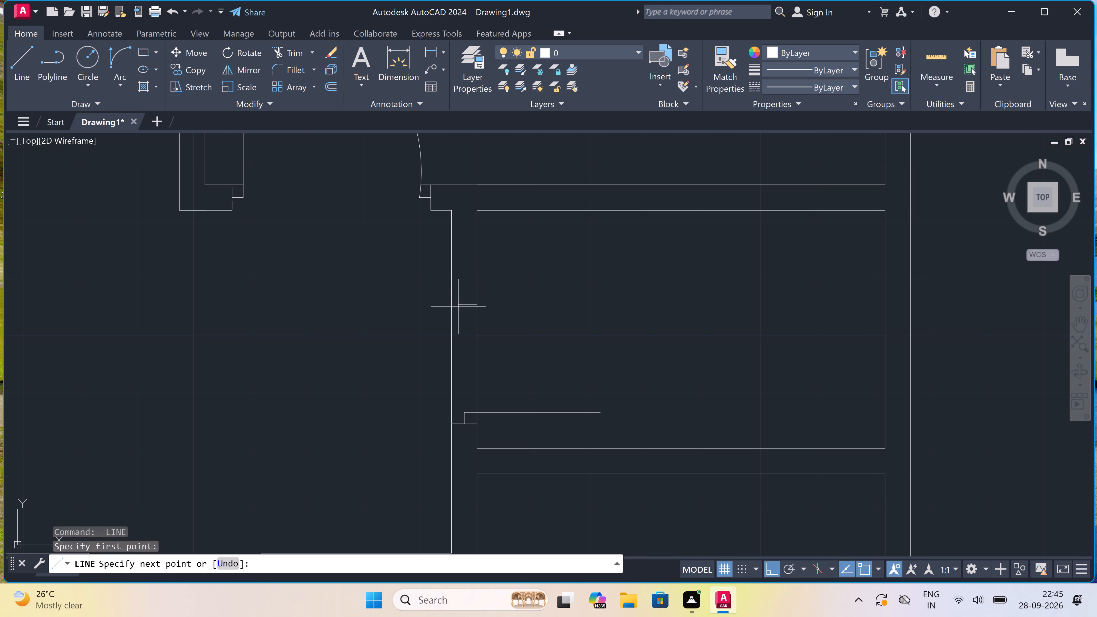
pyautogui.click(447, 307)
pyautogui.scroll(2, 452, 308)
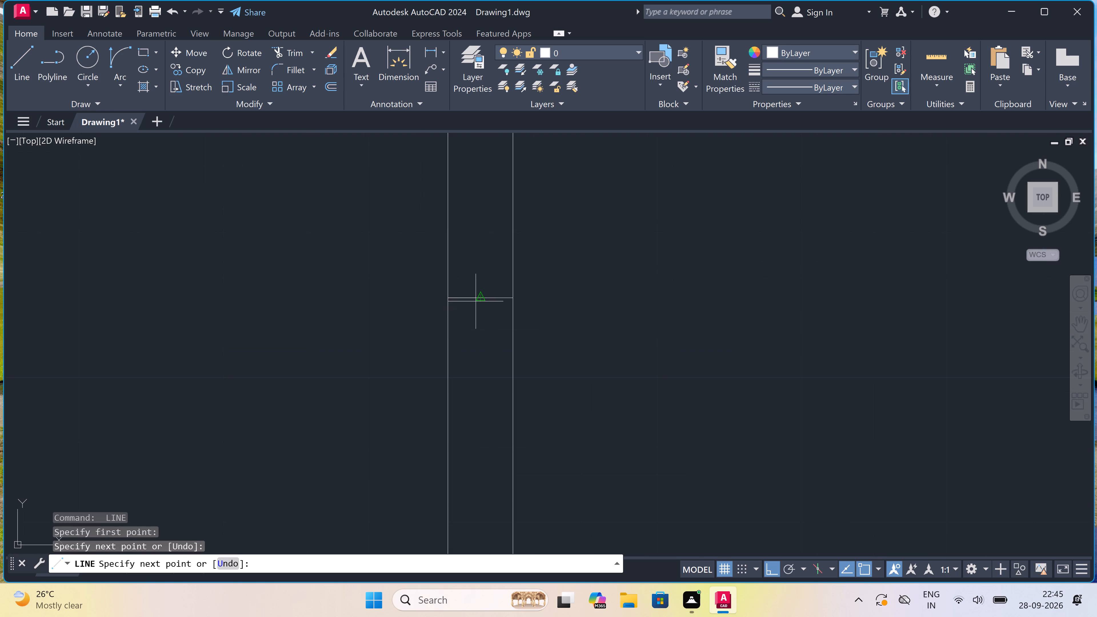
pyautogui.click(478, 298)
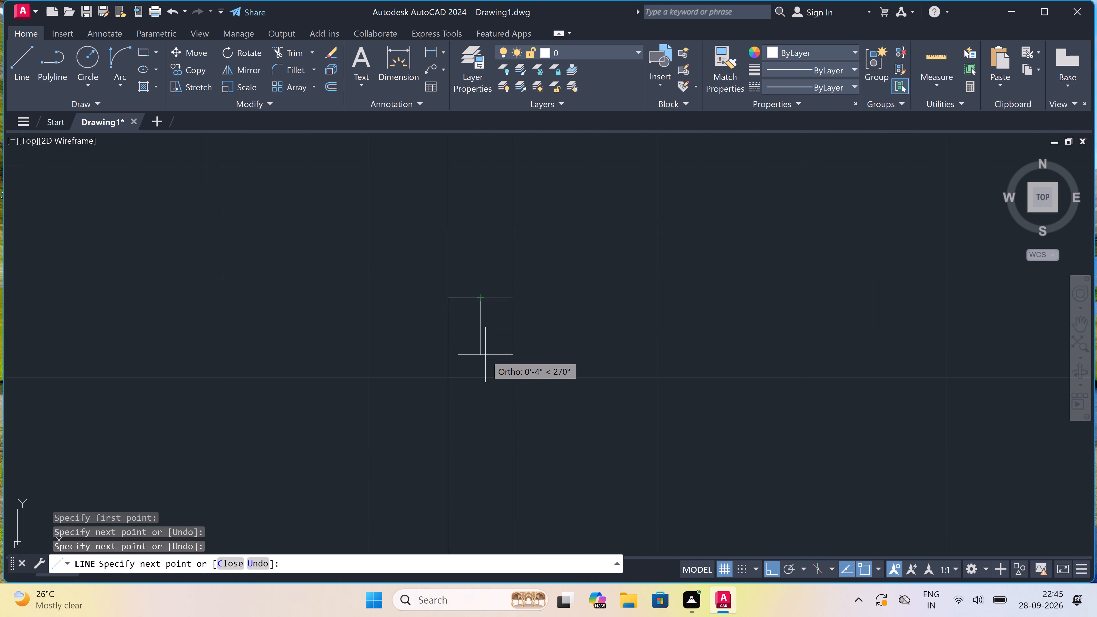
pyautogui.press('2')
pyautogui.write('"')
pyautogui.press('space')
pyautogui.press('Escape')
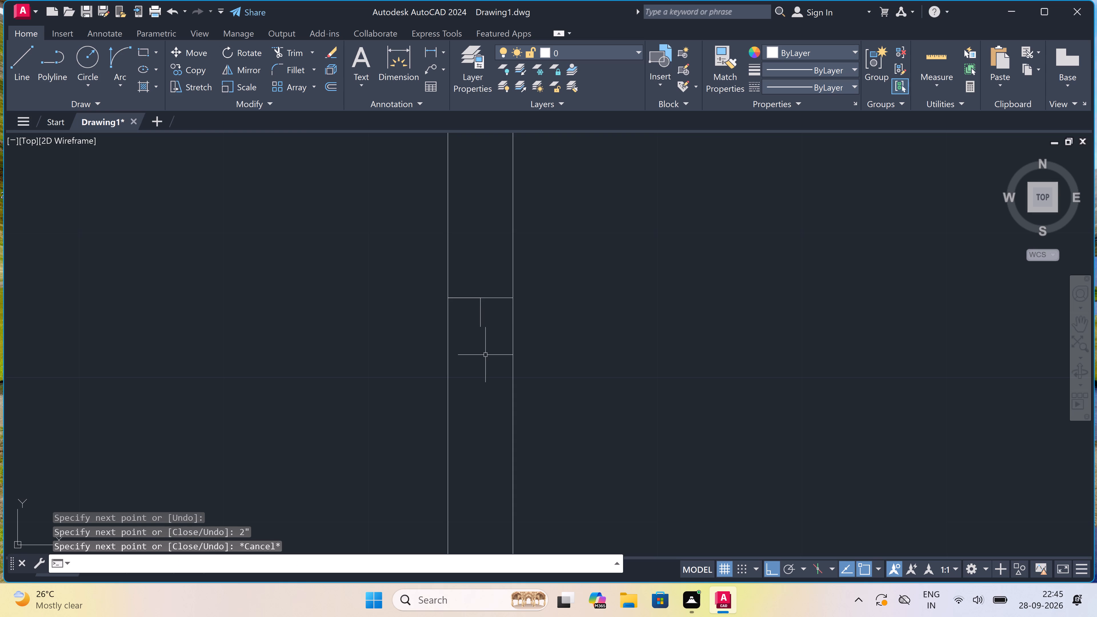
# Draw the door's swing arc from the leaf's free end to the upper jamb's stop, with an upward start direction.
pyautogui.scroll(-1, 486, 355)
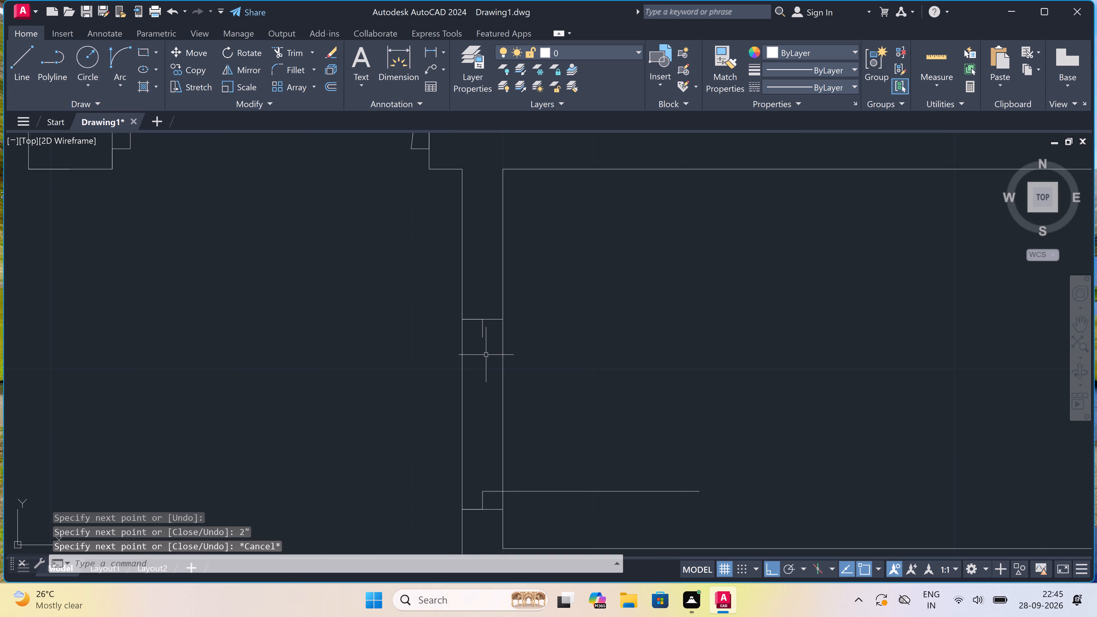
pyautogui.click(120, 60)
pyautogui.scroll(-2, 538, 400)
pyautogui.scroll(2, 565, 414)
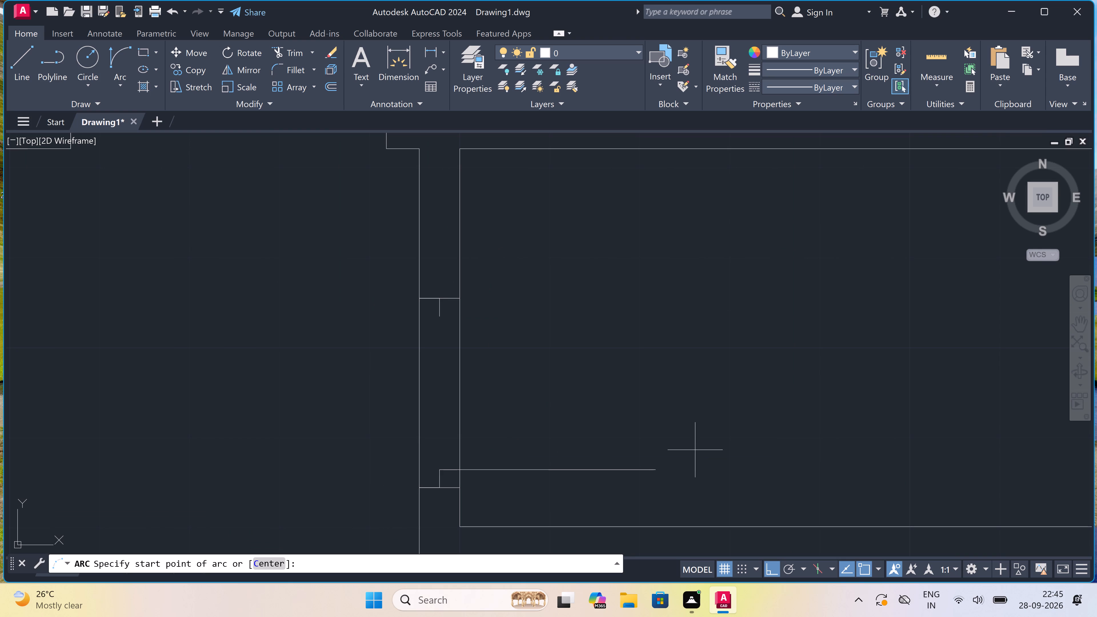
pyautogui.click(657, 468)
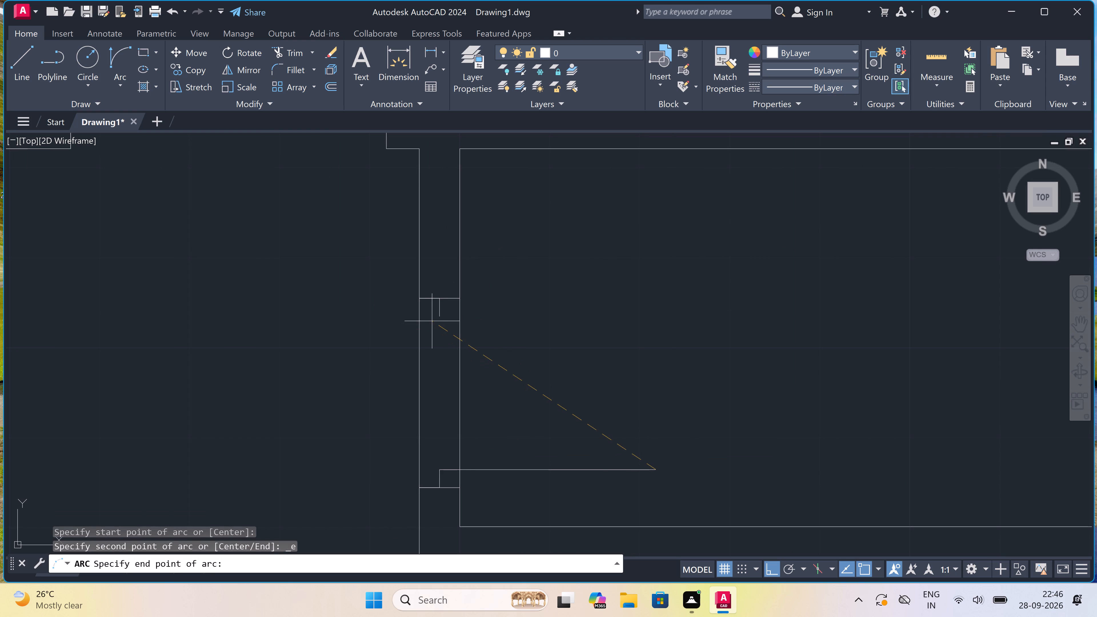
pyautogui.doubleClick(439, 313)
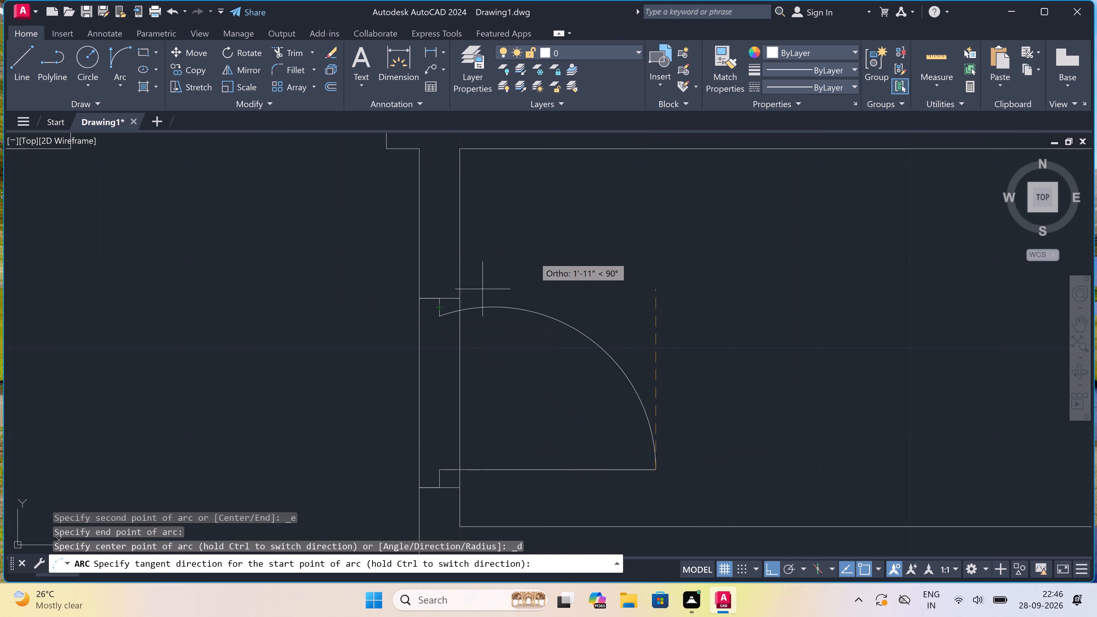
pyautogui.doubleClick(550, 244)
# Trim both wall lines between the new jambs to open the upper small room's doorway.
pyautogui.write('tr')
pyautogui.press('space')
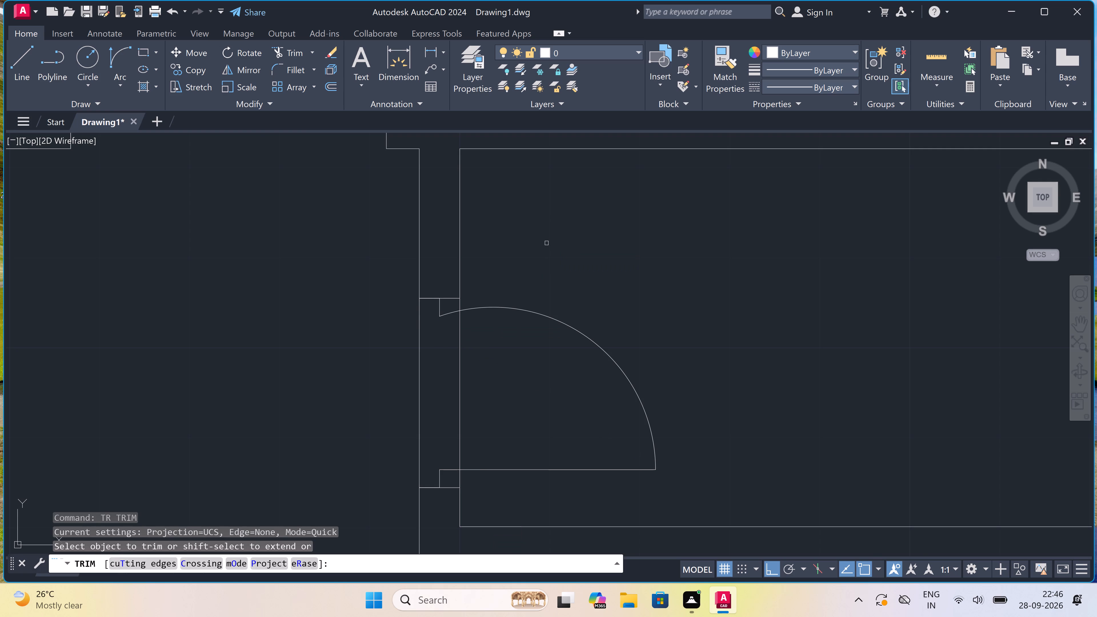
pyautogui.scroll(-2, 547, 243)
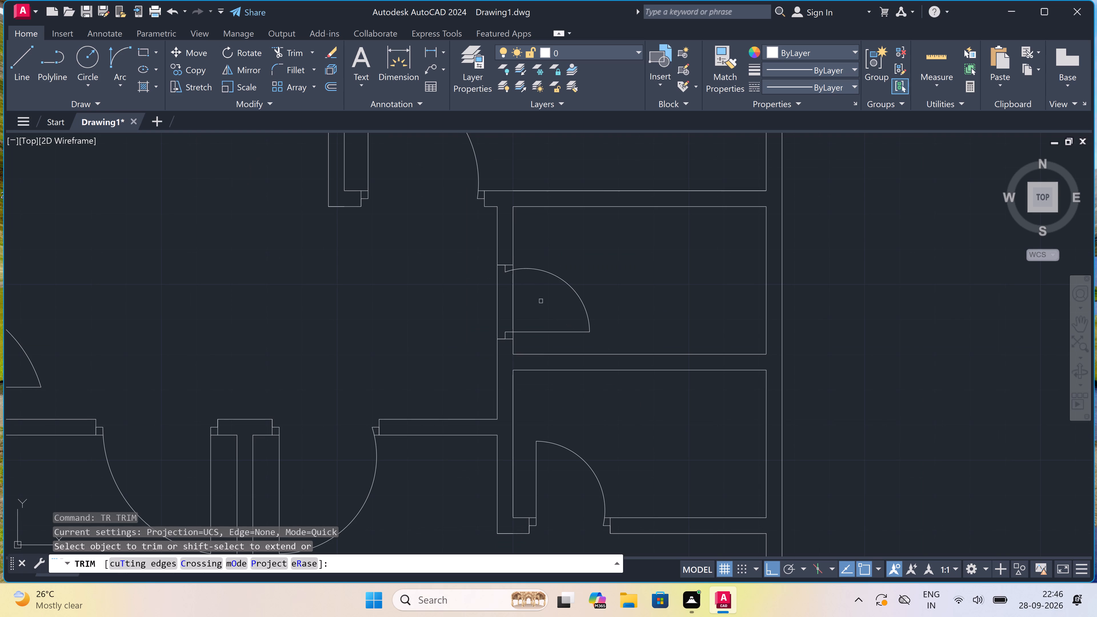
pyautogui.click(537, 310)
pyautogui.doubleClick(431, 318)
pyautogui.scroll(-4, 439, 308)
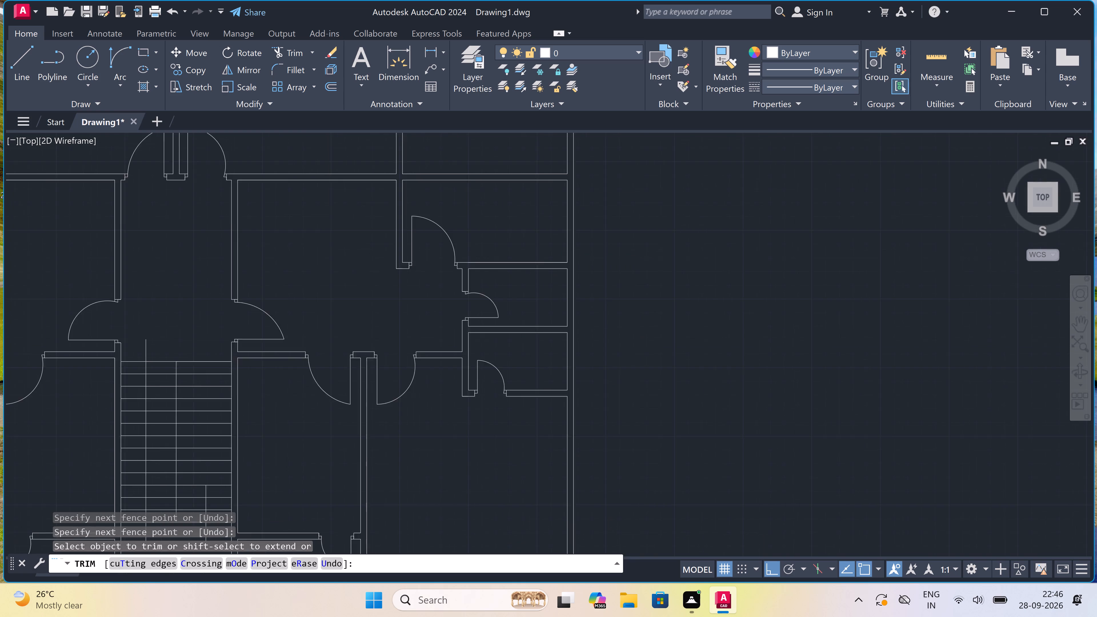
# Trim the wall lines across the door opening directly above the two small rooms on the lower left side of the plan.
pyautogui.scroll(-2, 439, 308)
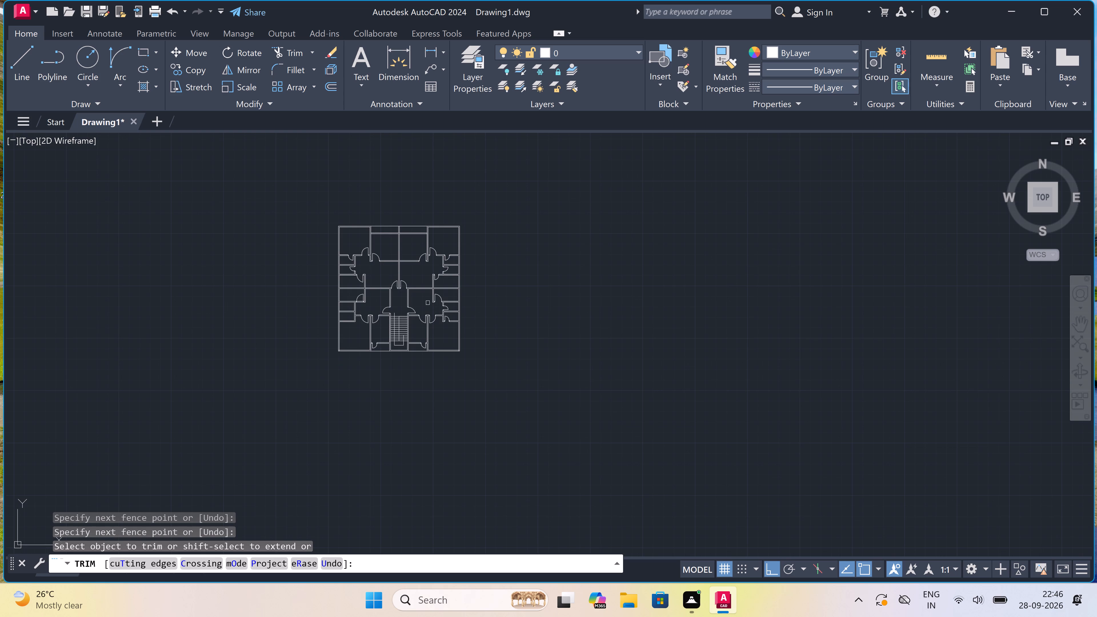
pyautogui.scroll(3, 428, 303)
pyautogui.scroll(-1, 414, 303)
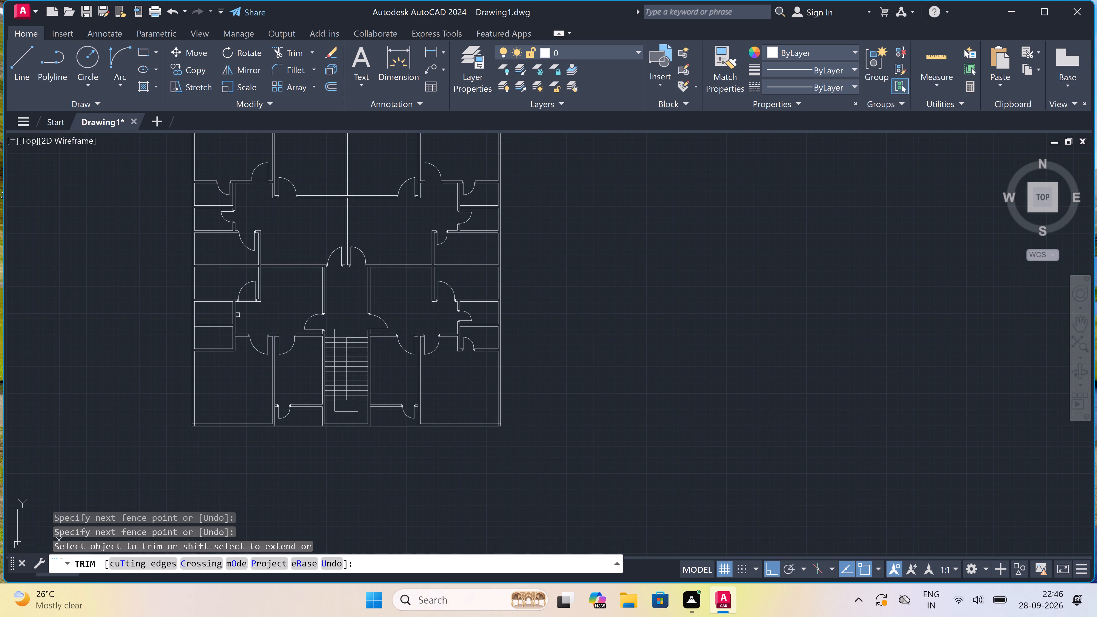
pyautogui.scroll(3, 236, 310)
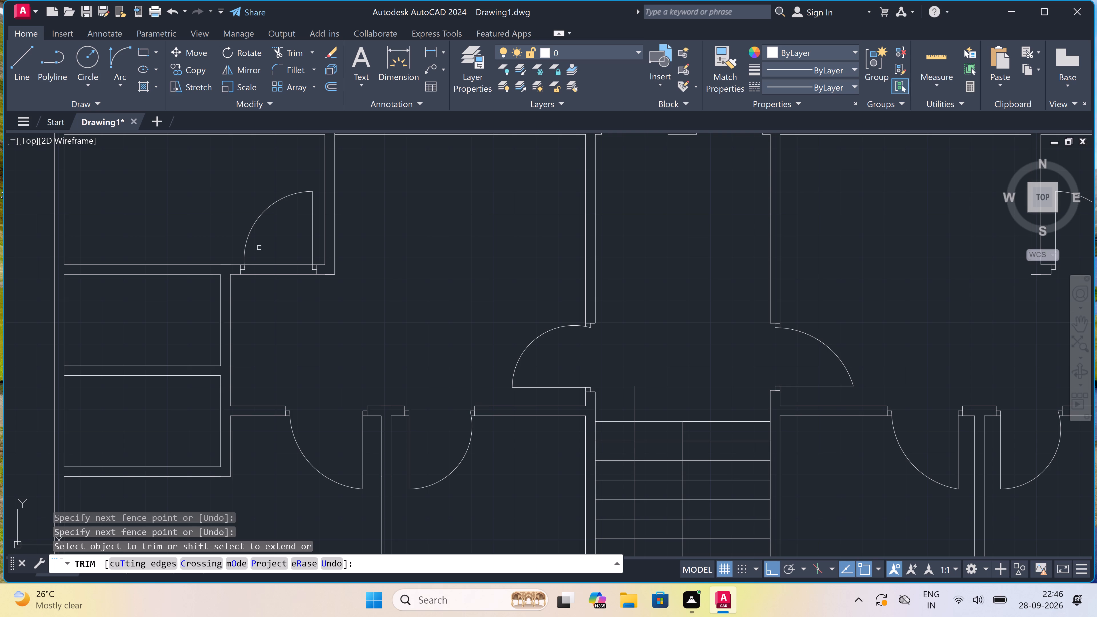
pyautogui.click(260, 249)
pyautogui.click(263, 324)
pyautogui.press('Escape')
# Draw a jamb line across the right wall of the upper lower-left small room, with a 2" stop upward from its midpoint and a 2' leaf into the room.
pyautogui.write('l')
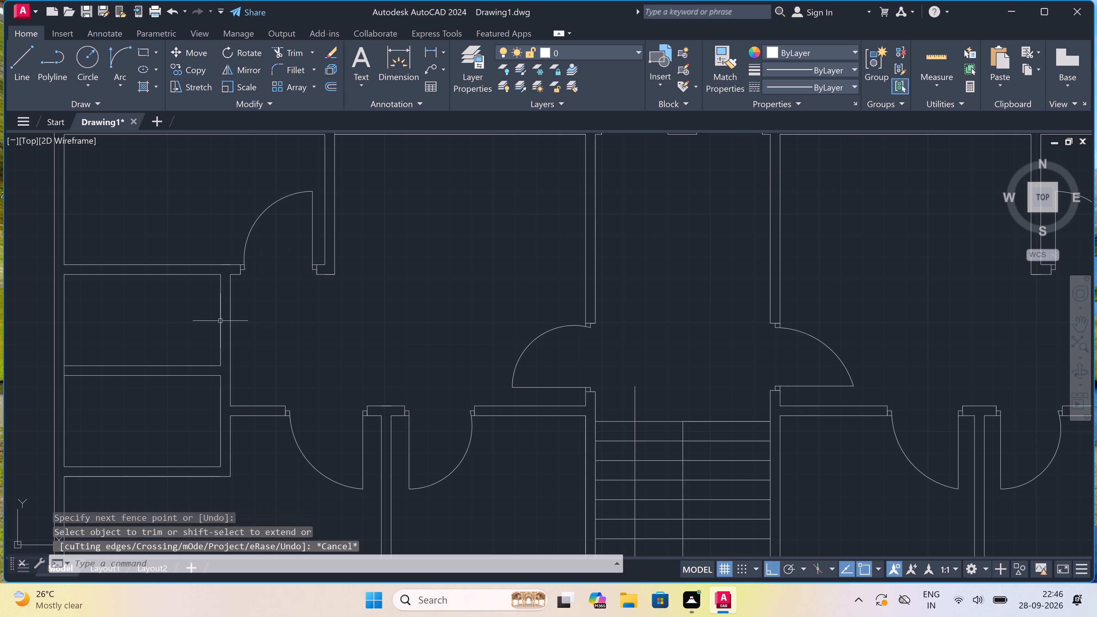
pyautogui.press('space')
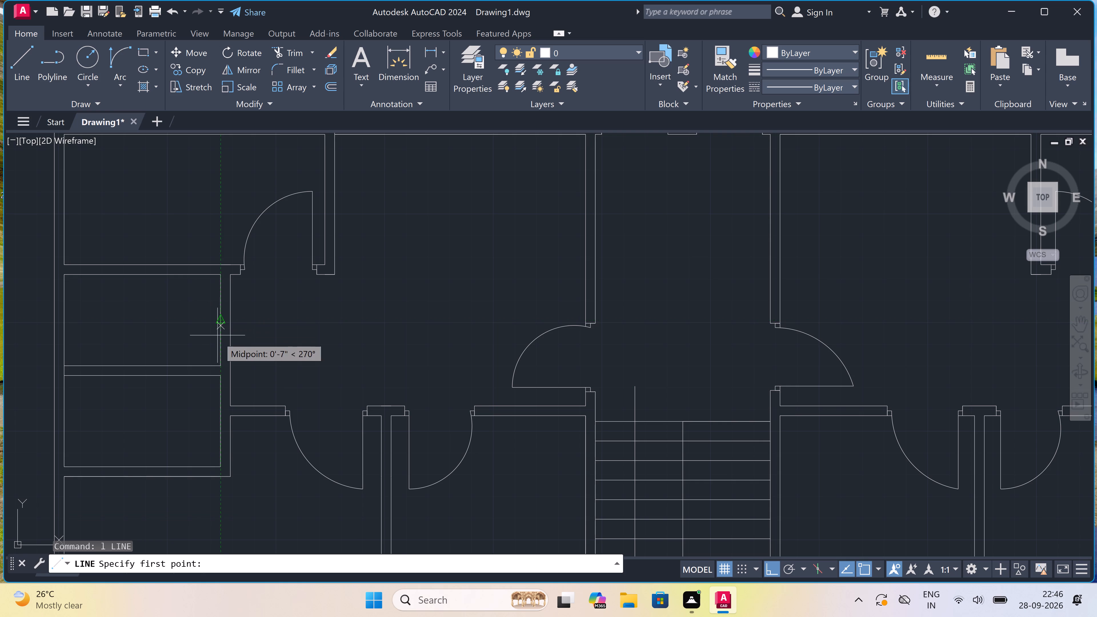
pyautogui.scroll(2, 218, 337)
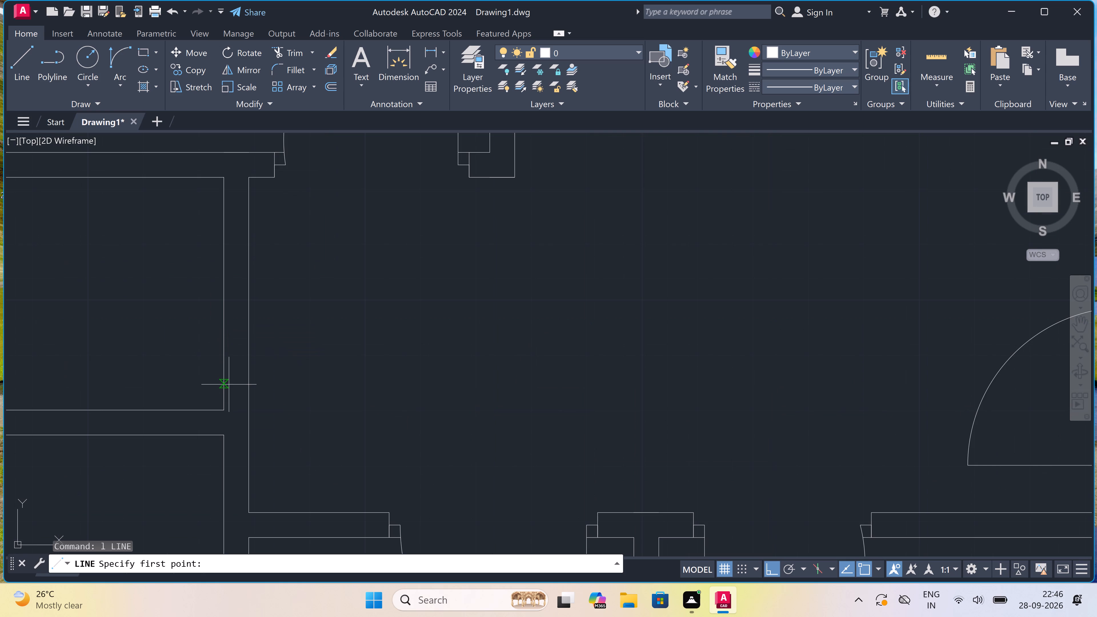
pyautogui.click(222, 382)
pyautogui.click(245, 382)
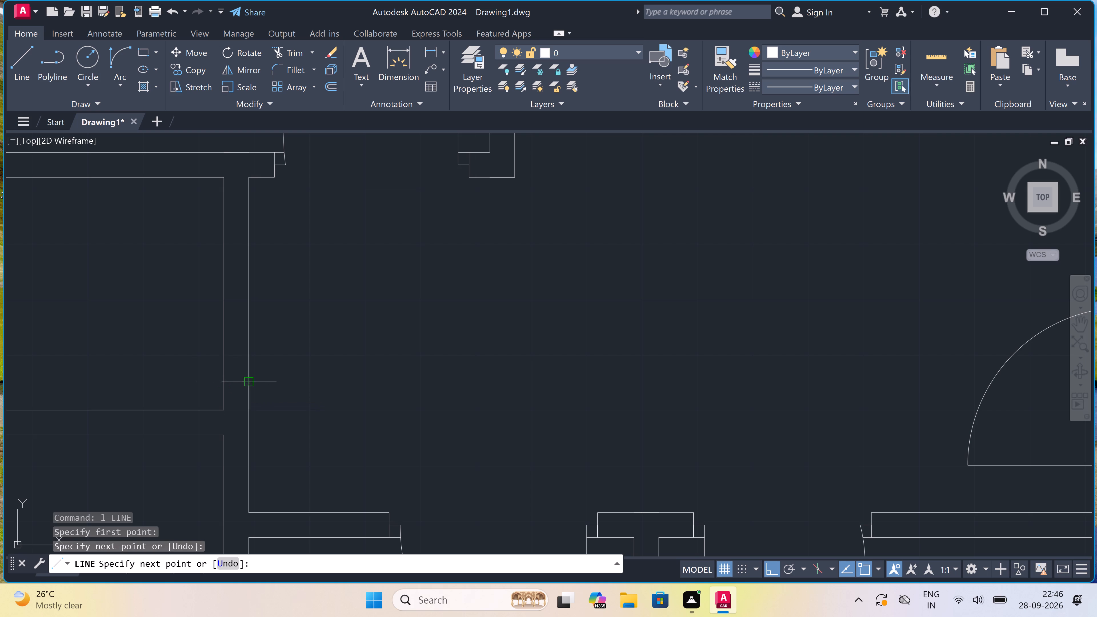
pyautogui.click(238, 380)
pyautogui.press('2')
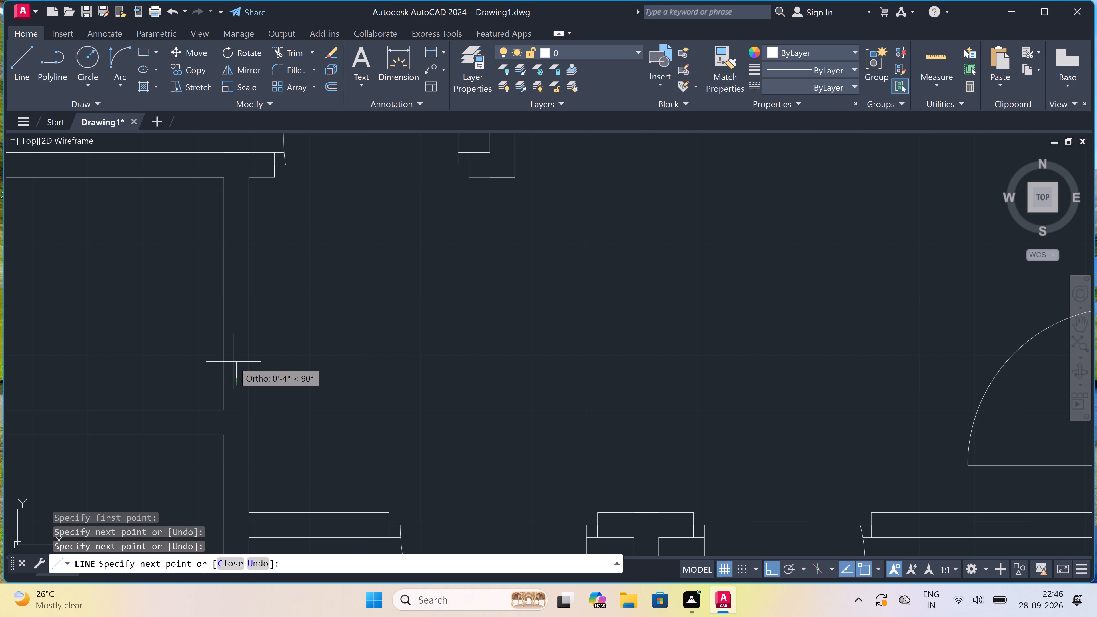
pyautogui.write('"')
pyautogui.press('space')
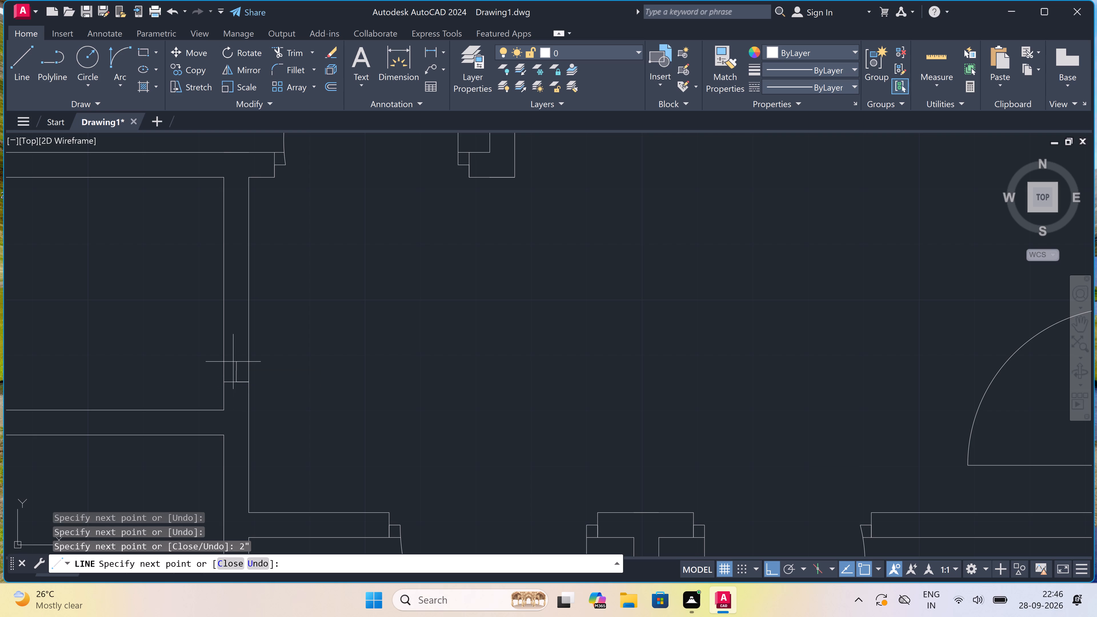
pyautogui.write("2'")
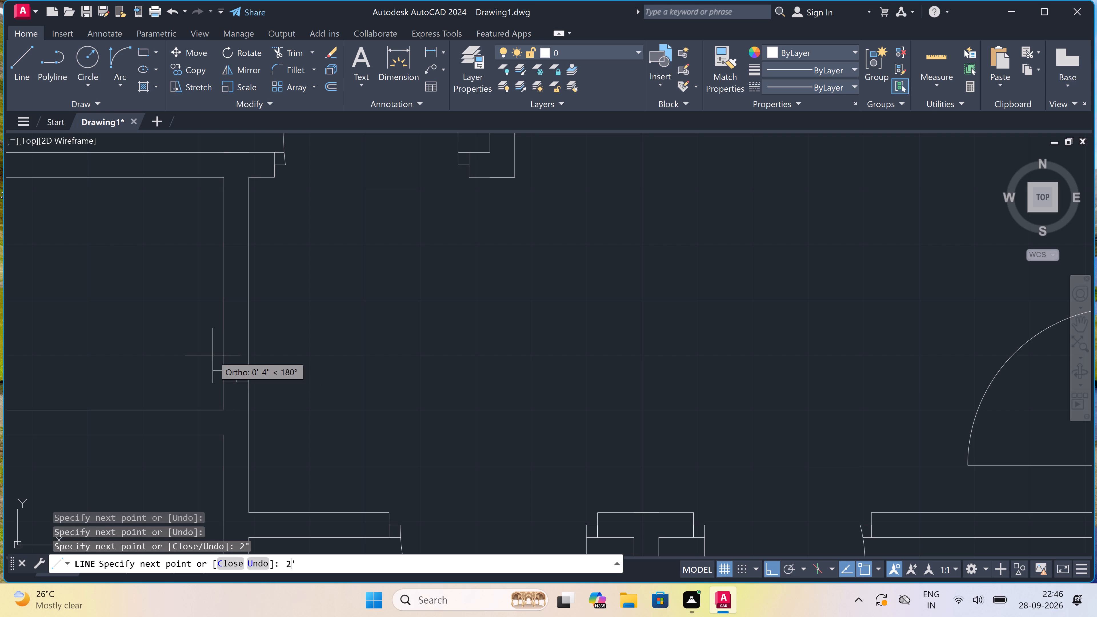
pyautogui.press('space')
pyautogui.press('Escape')
# Draw the opposite jamb line higher across the same wall, with a 2" stop from its midpoint down toward the door leaf.
pyautogui.press('space')
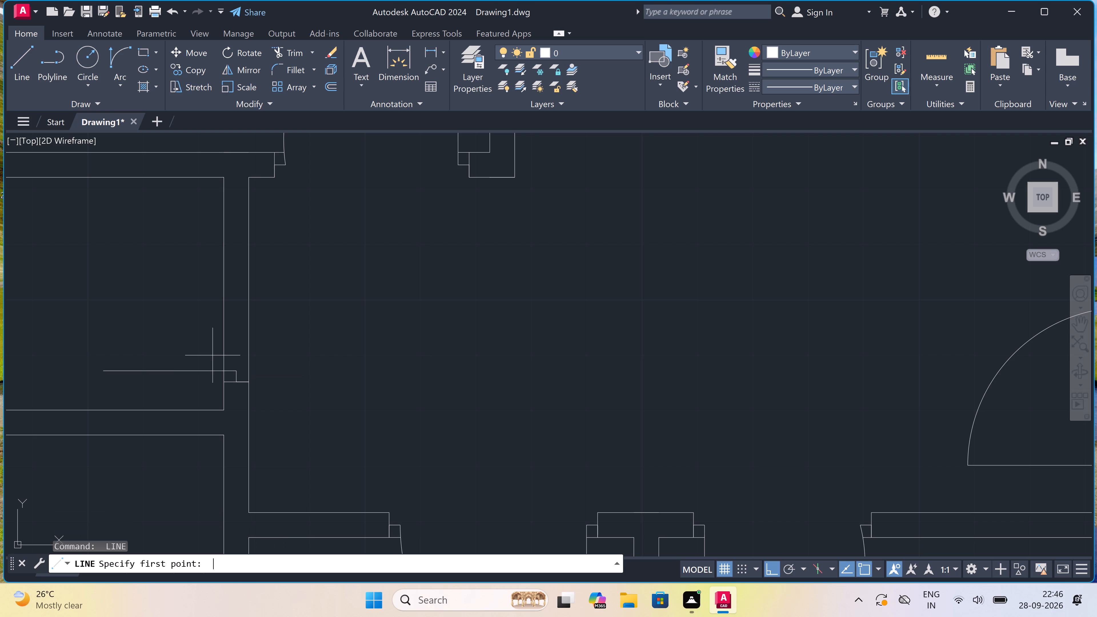
pyautogui.click(224, 270)
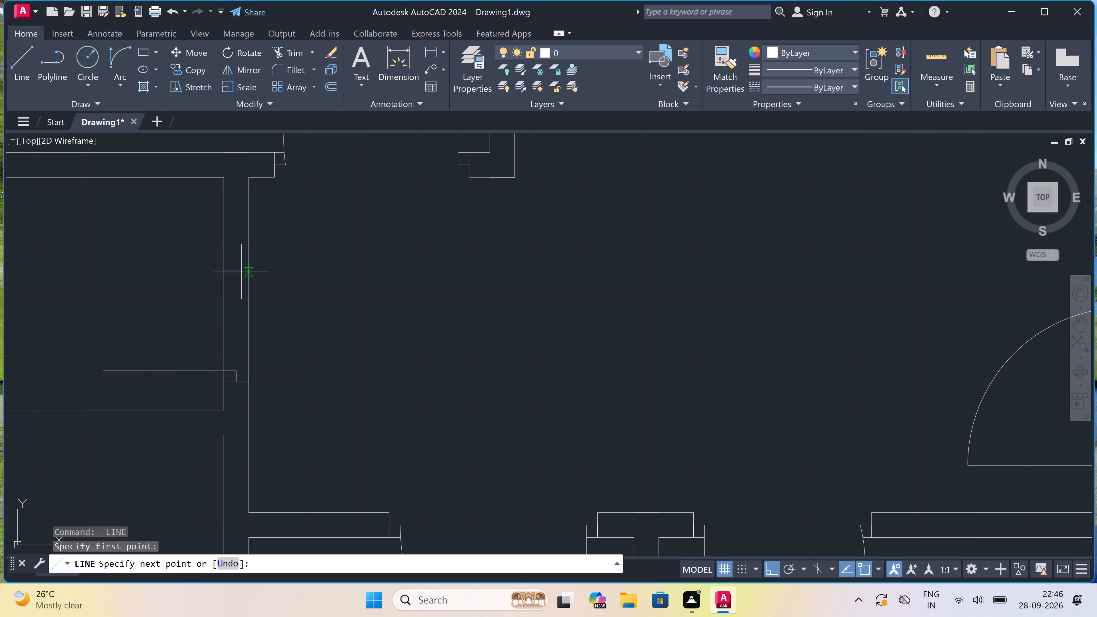
pyautogui.click(244, 270)
pyautogui.click(239, 269)
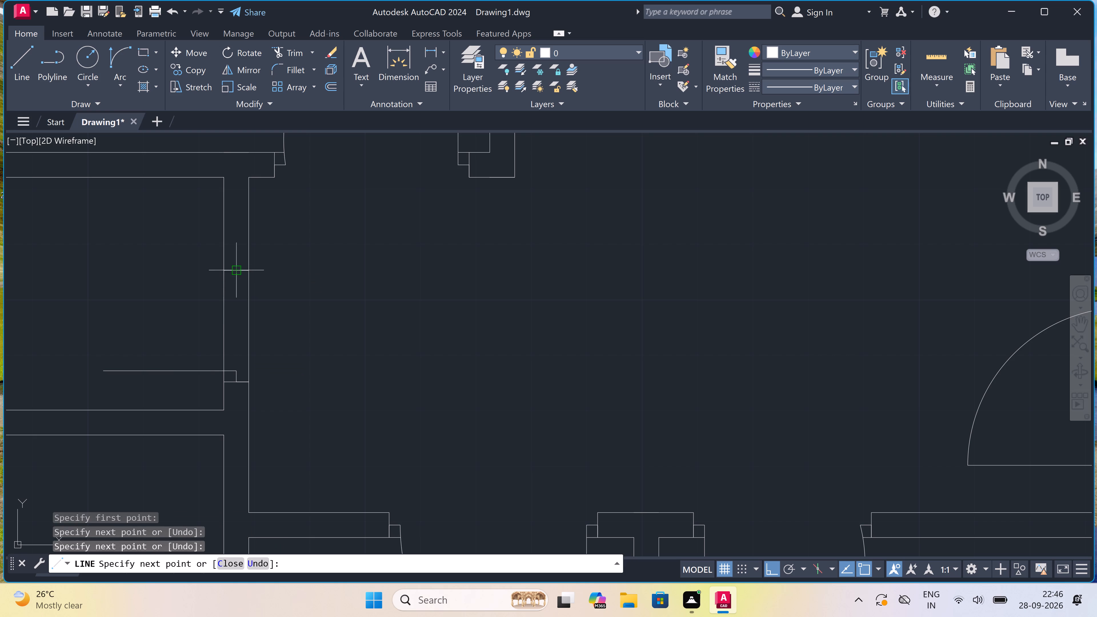
pyautogui.press('2')
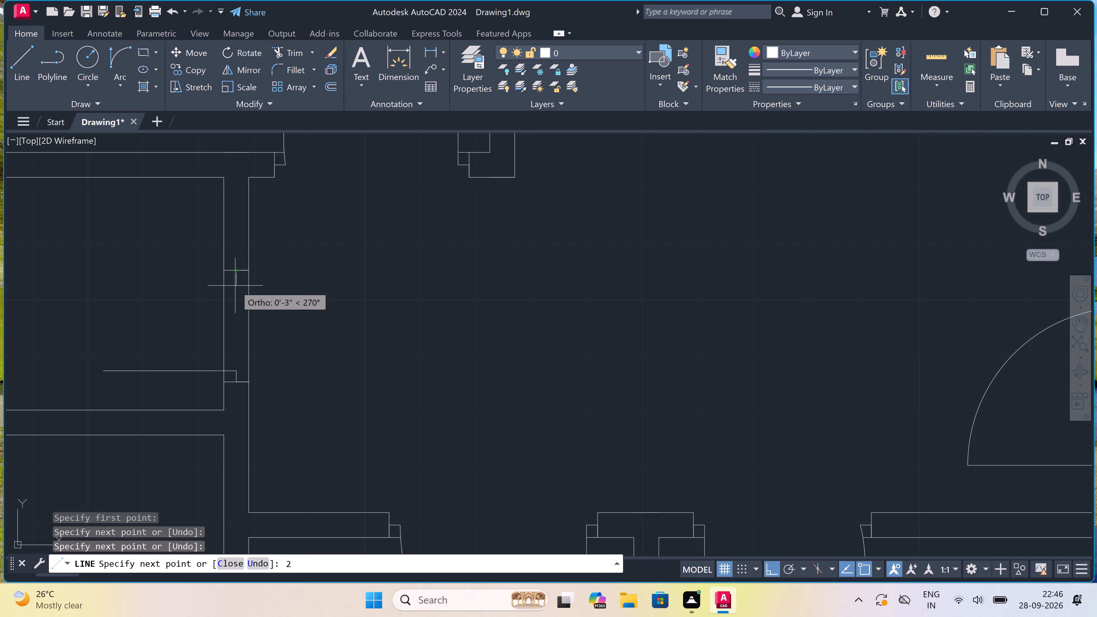
pyautogui.write('"')
pyautogui.press('space')
pyautogui.press('Escape')
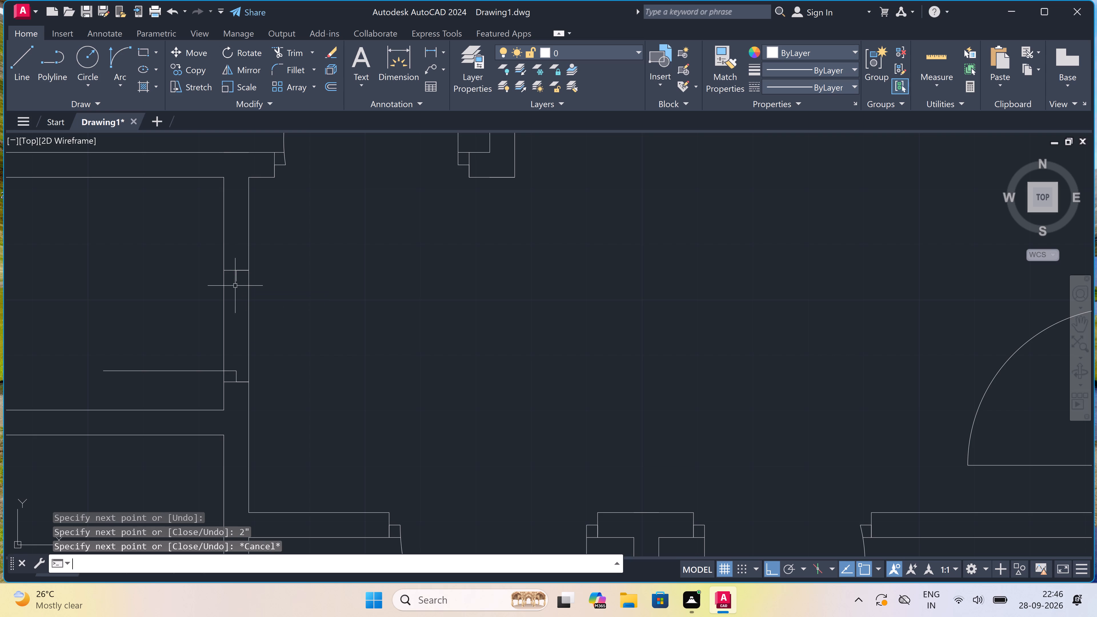
# Draw the door's swing arc from the leaf's free end to the upper jamb's stop, with an upward start direction.
pyautogui.click(122, 62)
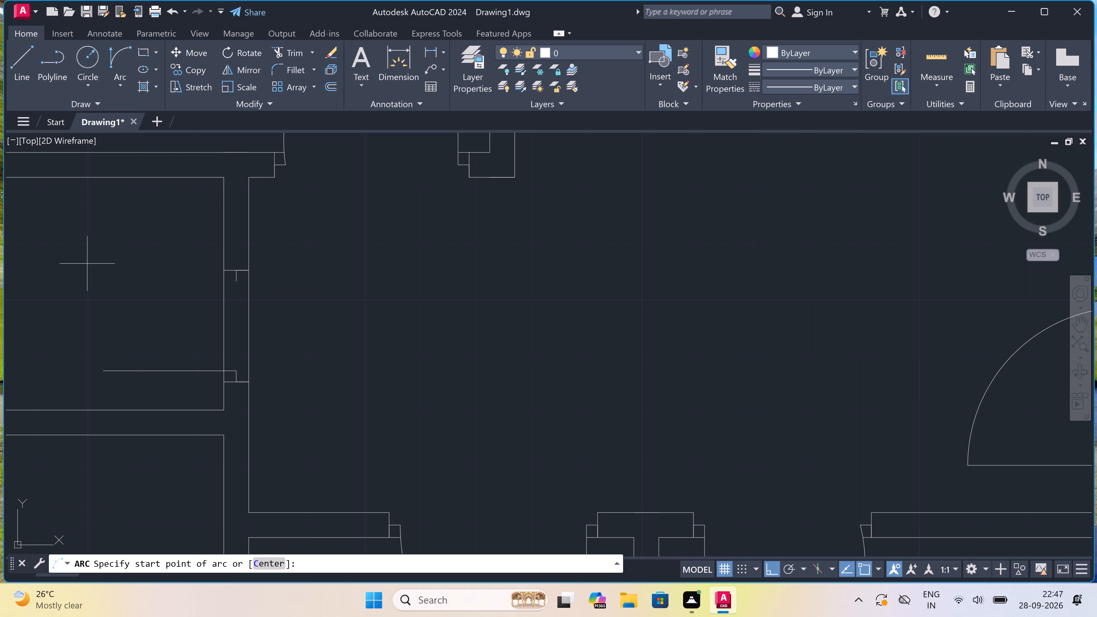
pyautogui.click(102, 370)
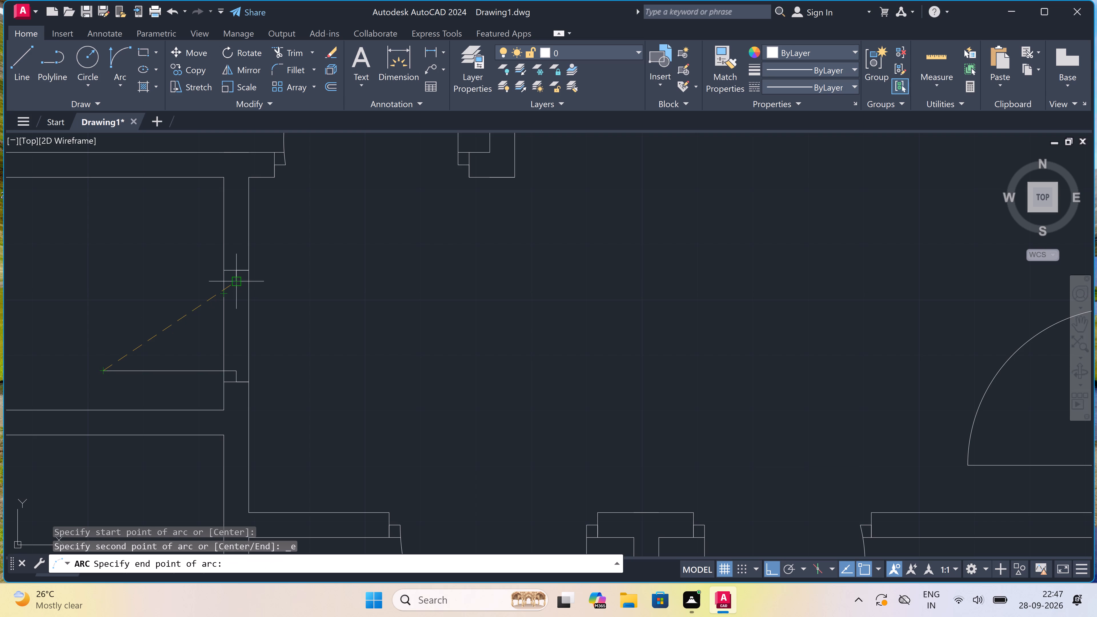
pyautogui.doubleClick(235, 281)
pyautogui.click(163, 243)
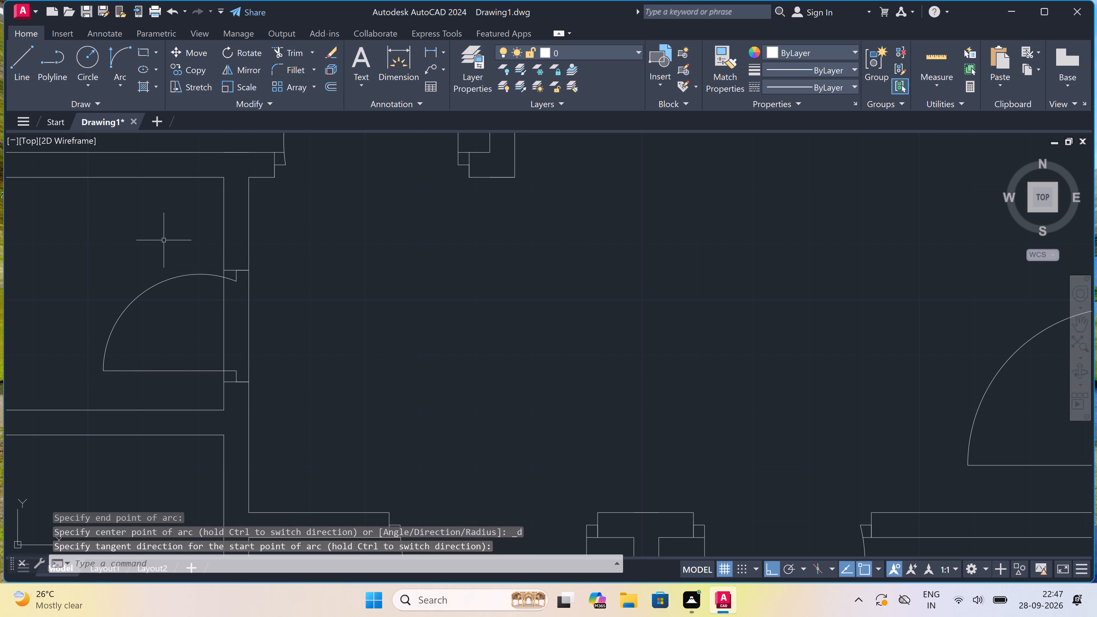
# Trim both wall lines between the new jambs to open the small room's doorway.
pyautogui.write('tr')
pyautogui.press('space')
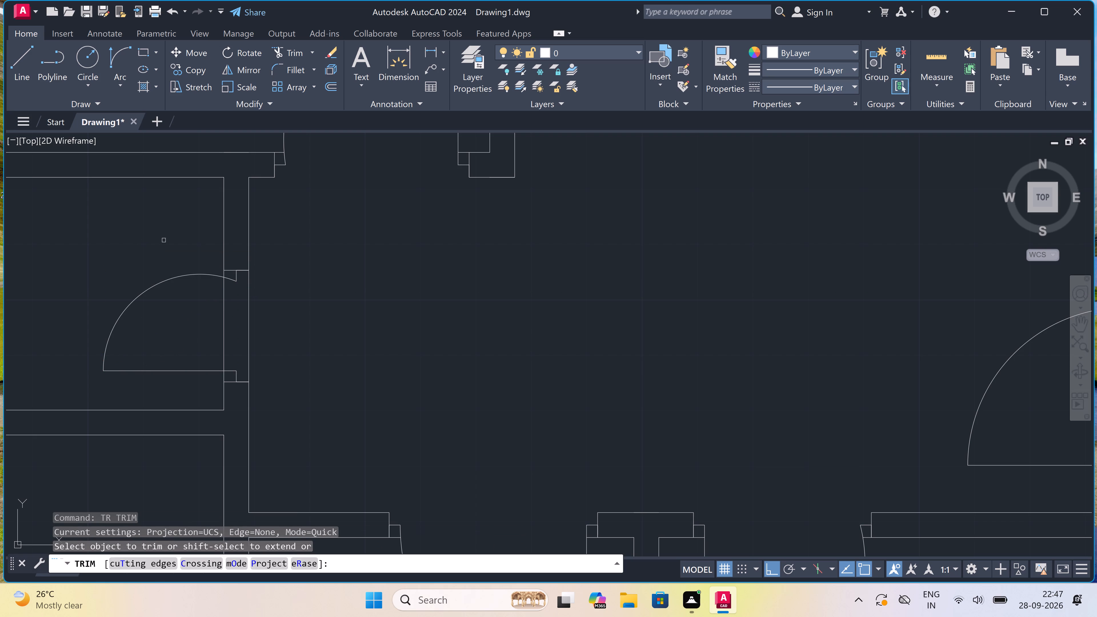
pyautogui.click(180, 345)
pyautogui.click(273, 326)
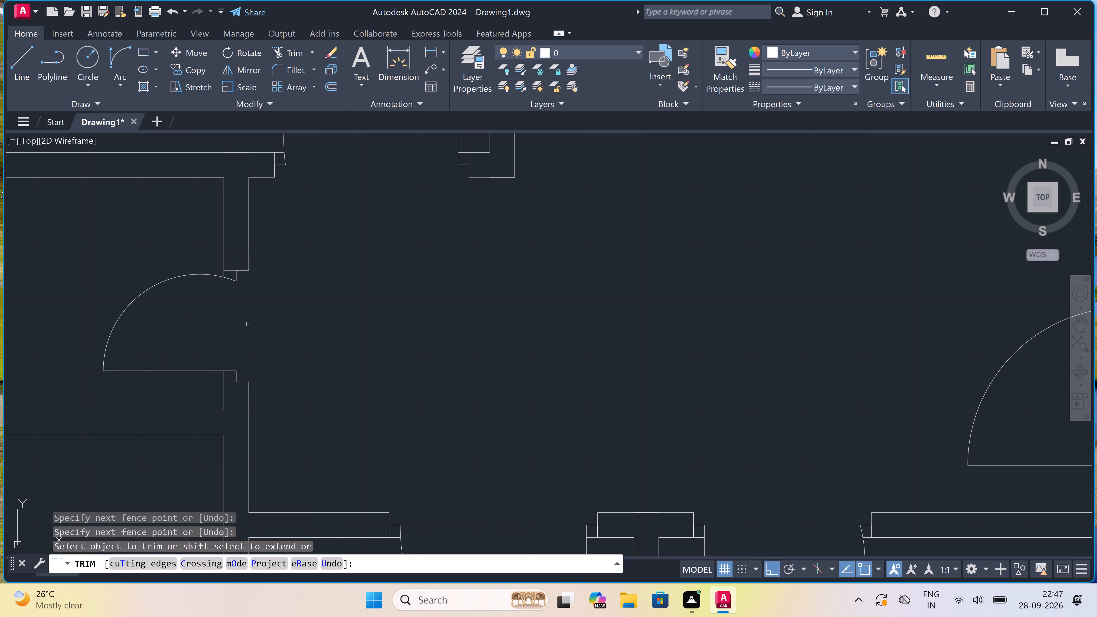
pyautogui.scroll(-4, 190, 320)
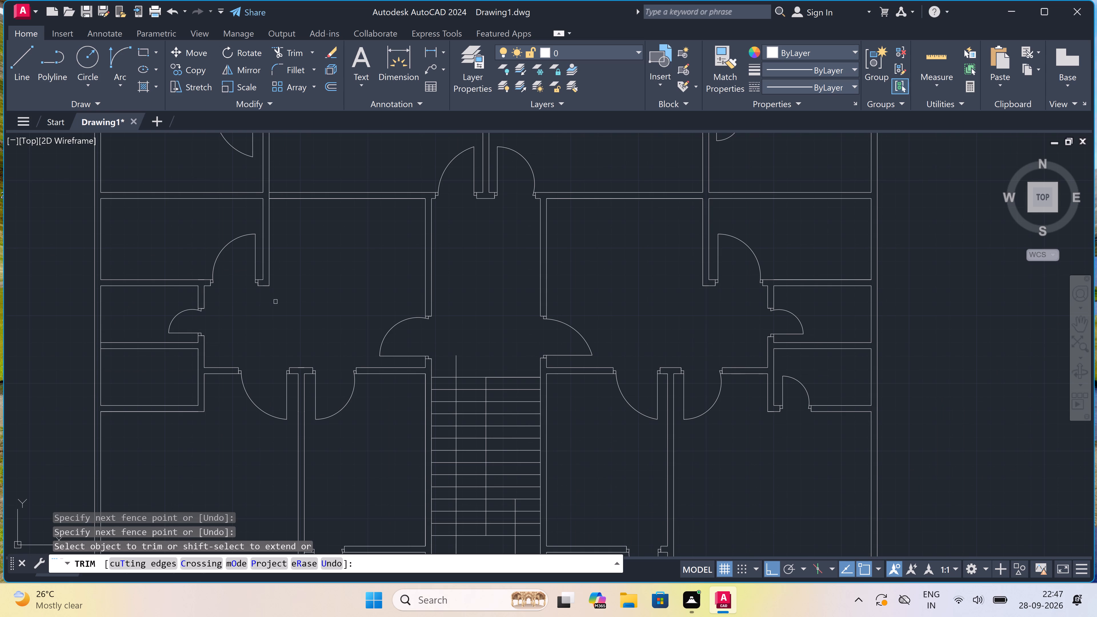
pyautogui.press('Escape')
# Place a multiline text label in the plan's top-left corner room, above its lower wall, with BEDROOM as the first line.
pyautogui.write('mt')
pyautogui.press('space')
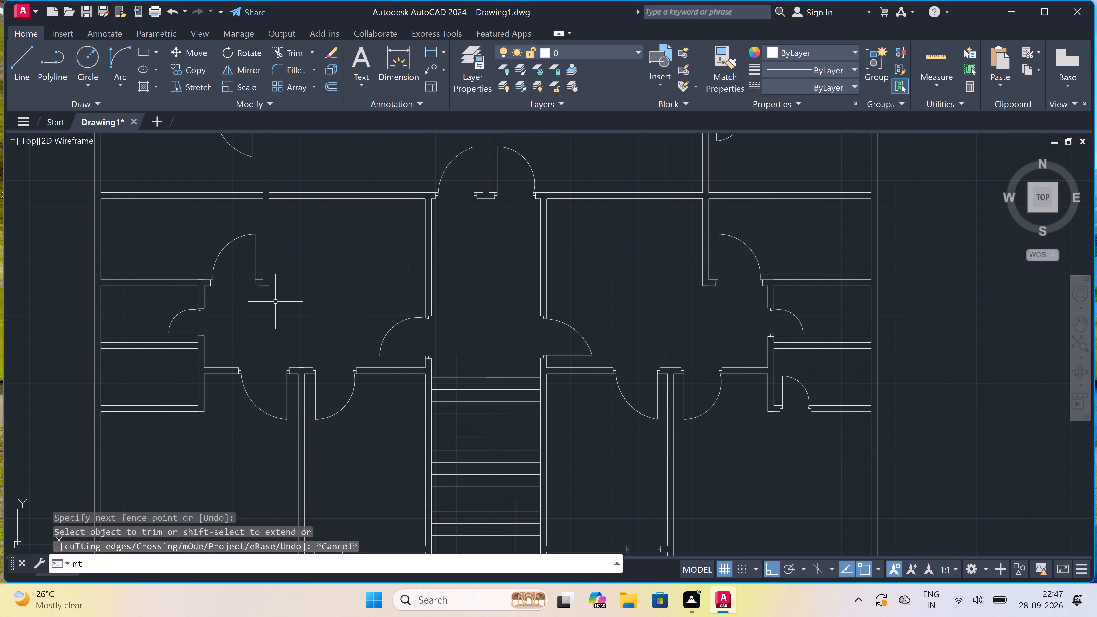
pyautogui.scroll(-4, 273, 302)
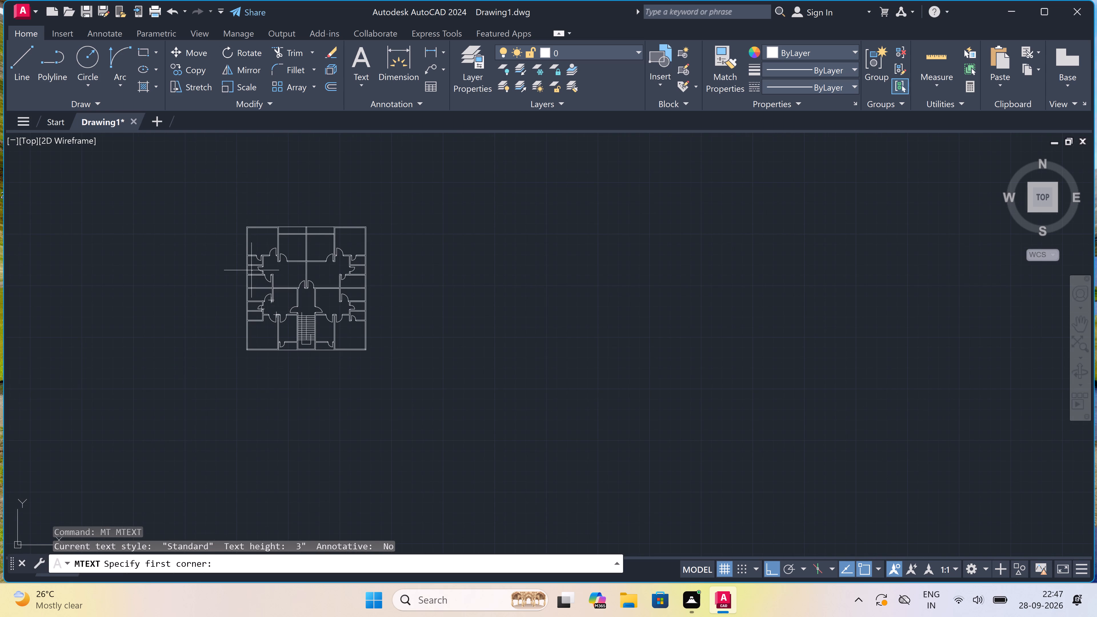
pyautogui.scroll(4, 257, 231)
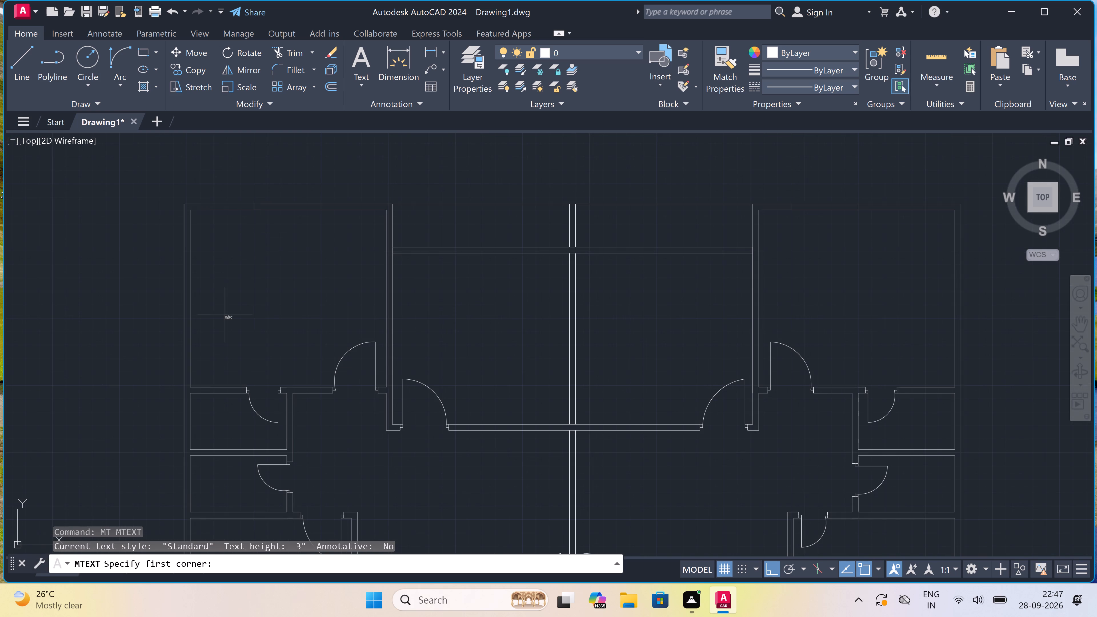
pyautogui.scroll(2, 228, 344)
pyautogui.click(195, 366)
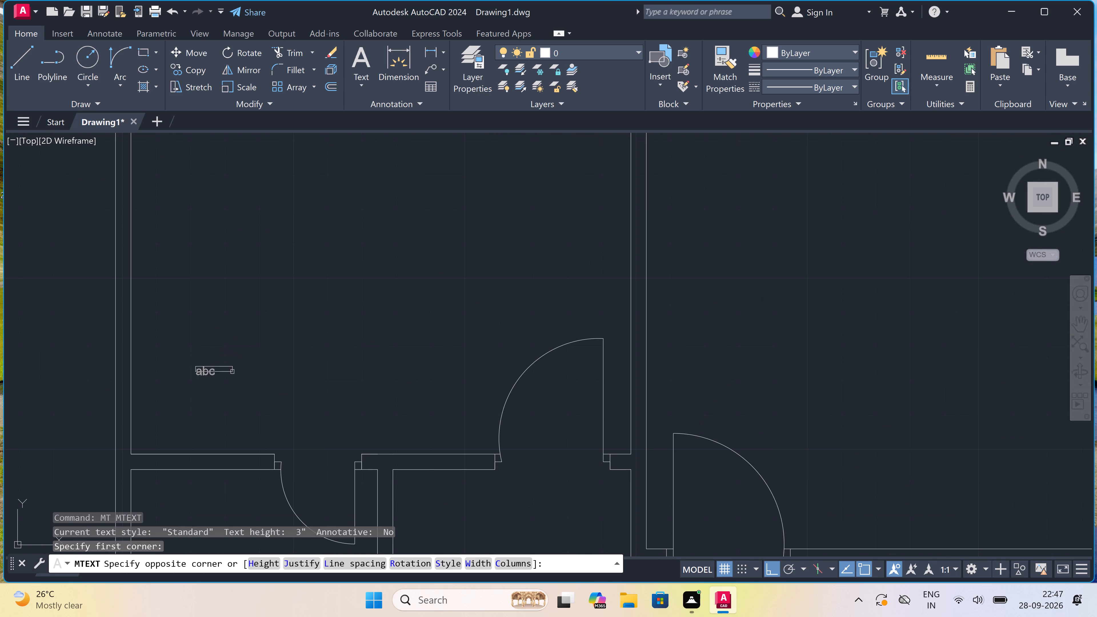
pyautogui.doubleClick(447, 402)
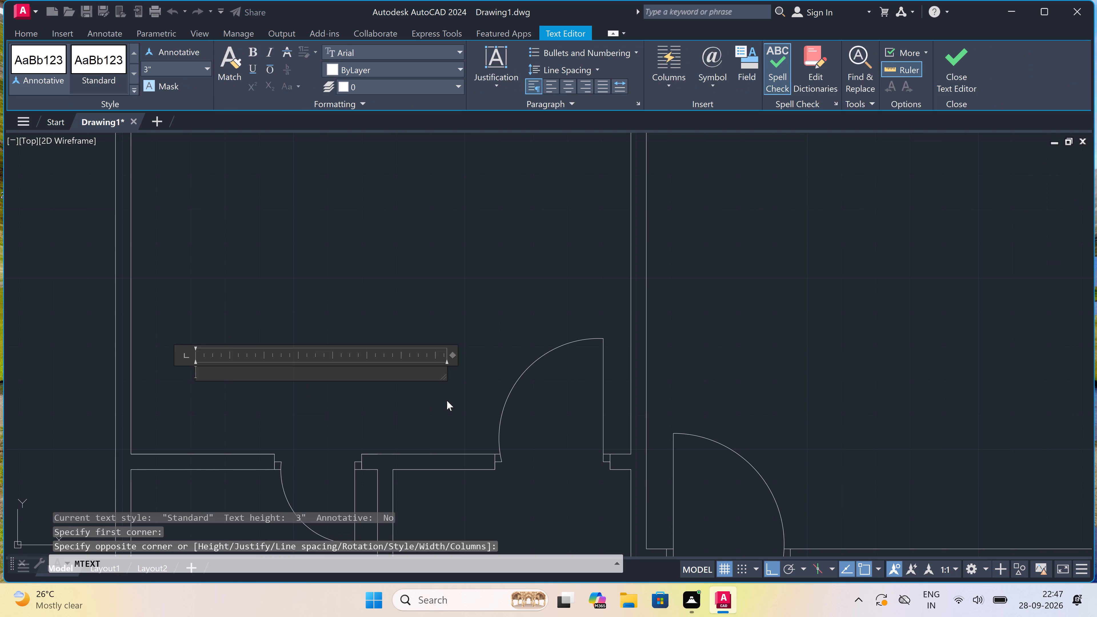
pyautogui.press('b')
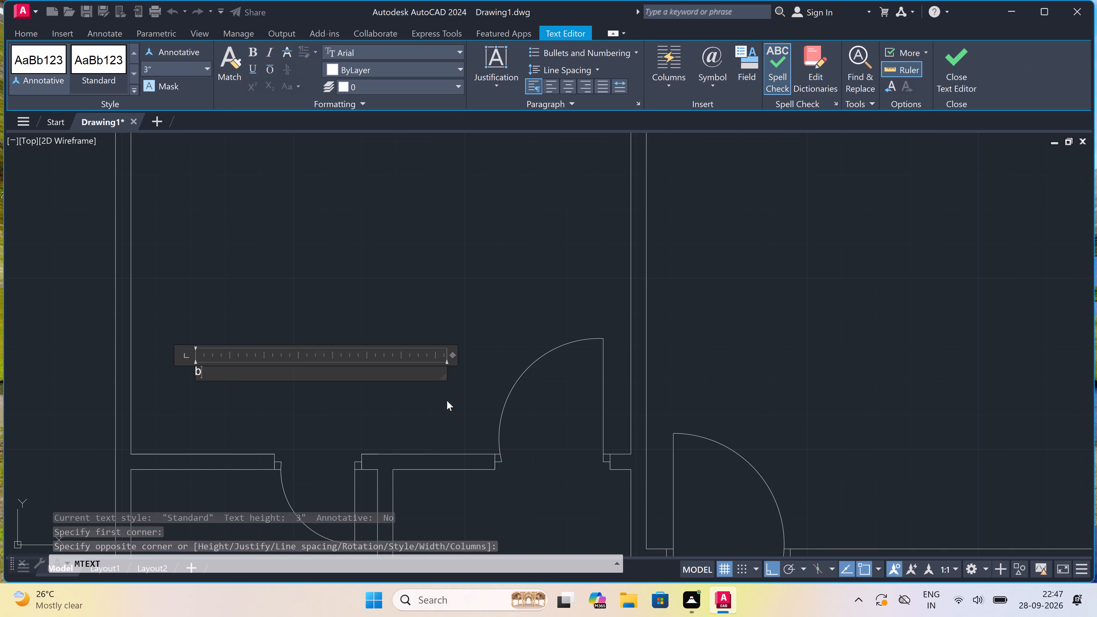
pyautogui.press('BackSpace')
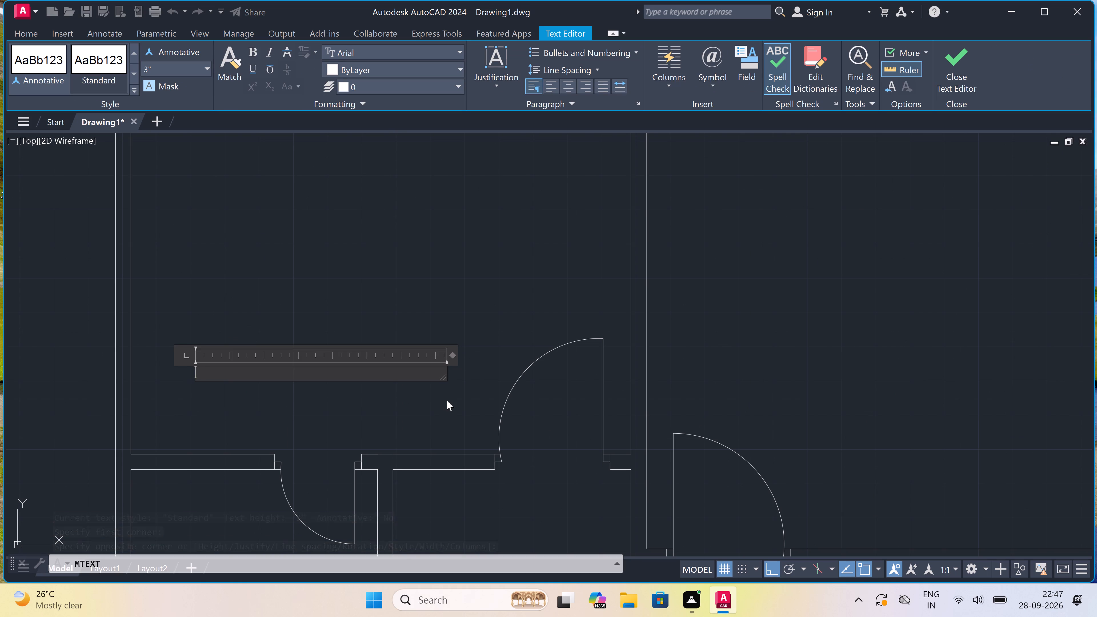
pyautogui.write('BEDROOM')
pyautogui.press('Return')
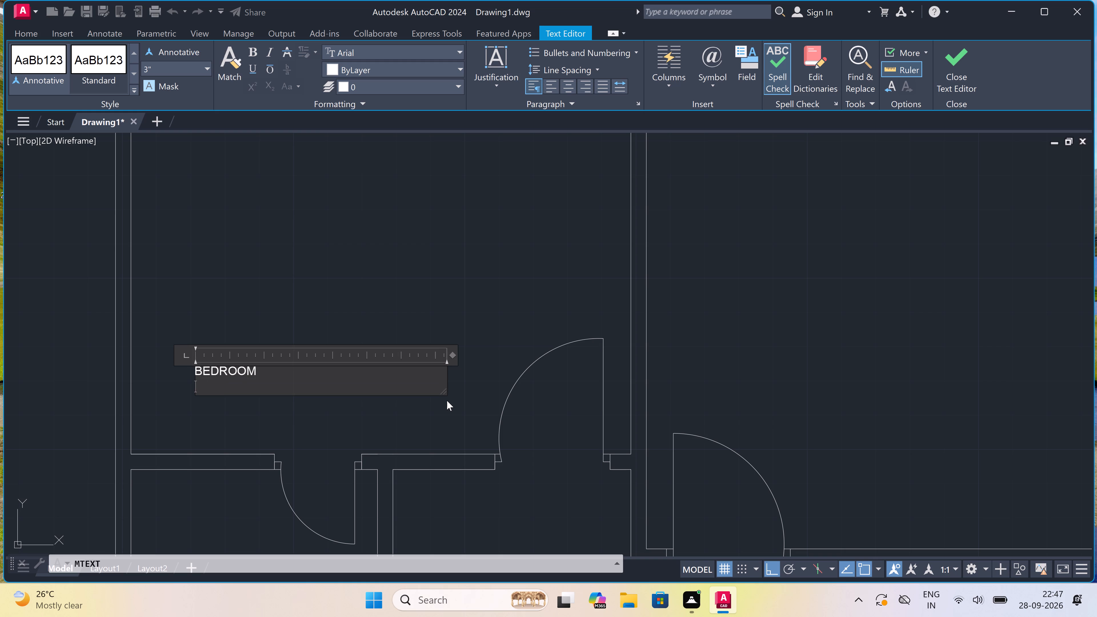
# Add the room size 12'2"X11'0" as the second line of the BEDROOM label and finish the text.
pyautogui.write("12'")
pyautogui.press('2')
pyautogui.write('"X')
pyautogui.write('11')
pyautogui.write("'0")
pyautogui.hotkey('shift', '"')
pyautogui.click(340, 282)
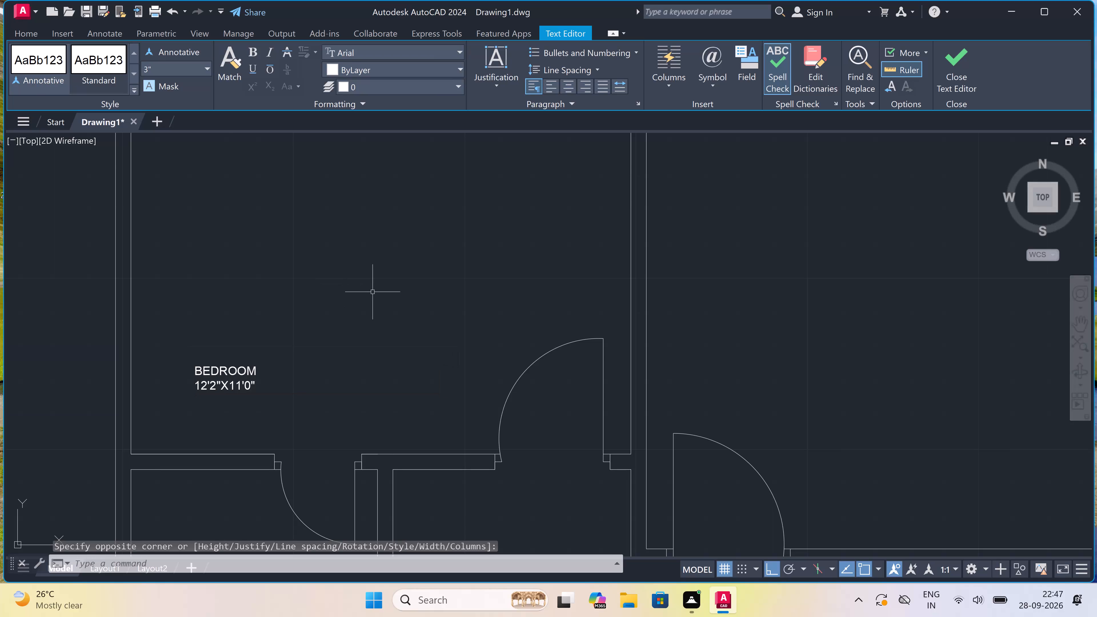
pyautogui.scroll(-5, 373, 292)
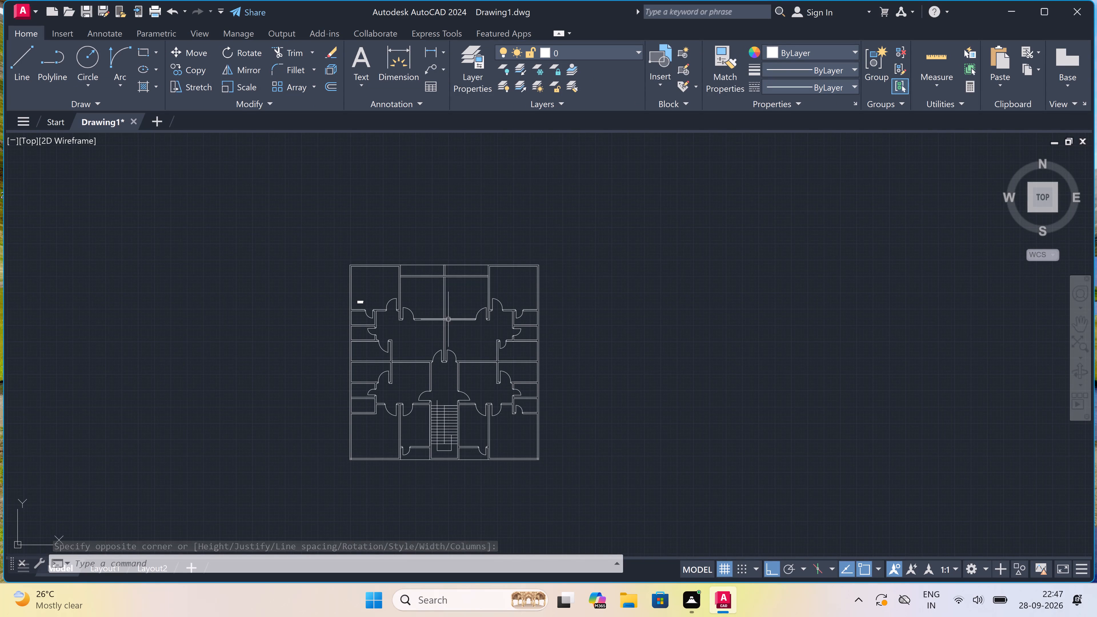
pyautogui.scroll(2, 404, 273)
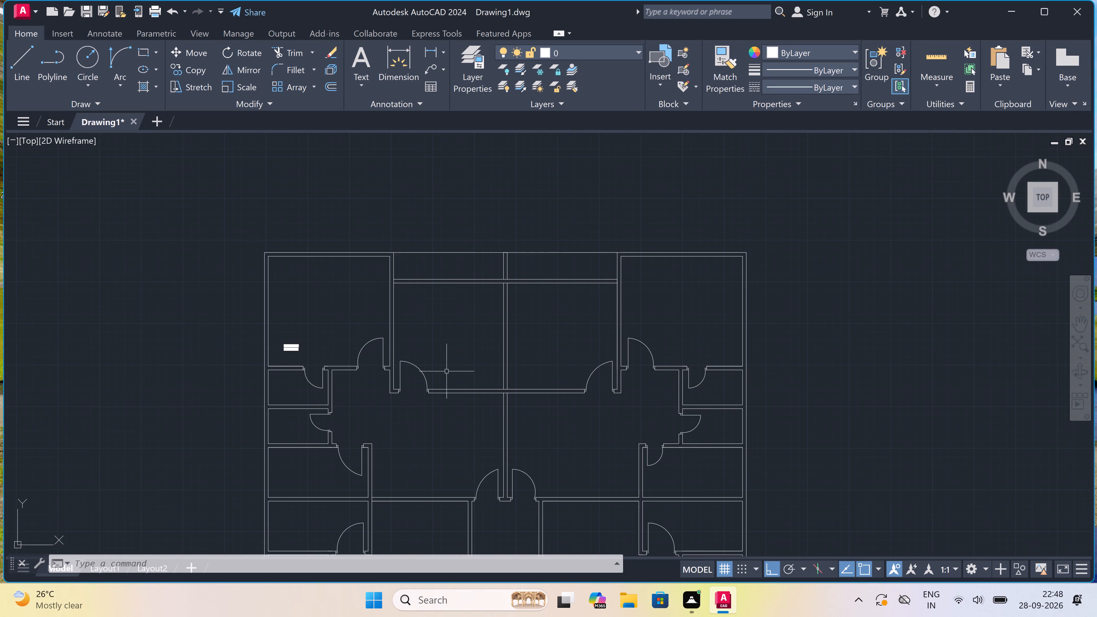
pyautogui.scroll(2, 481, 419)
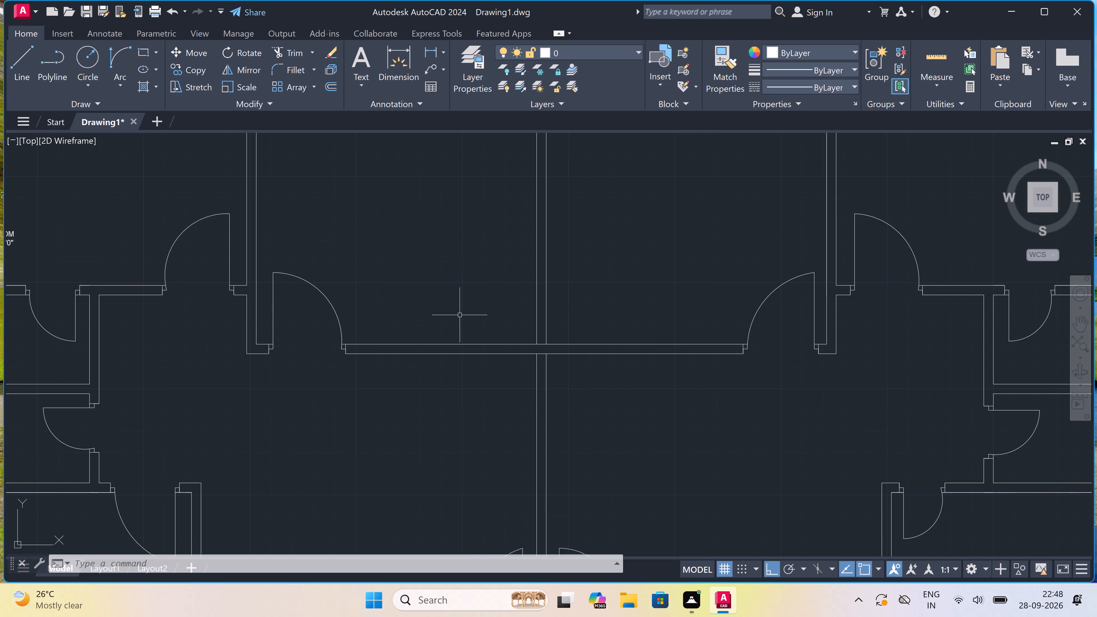
# Place a multiline label reading BEDROOM with 11'0"X11'0" beneath it in the plan's upper middle-left room, above the lower wall.
pyautogui.scroll(1, 441, 309)
pyautogui.press('space')
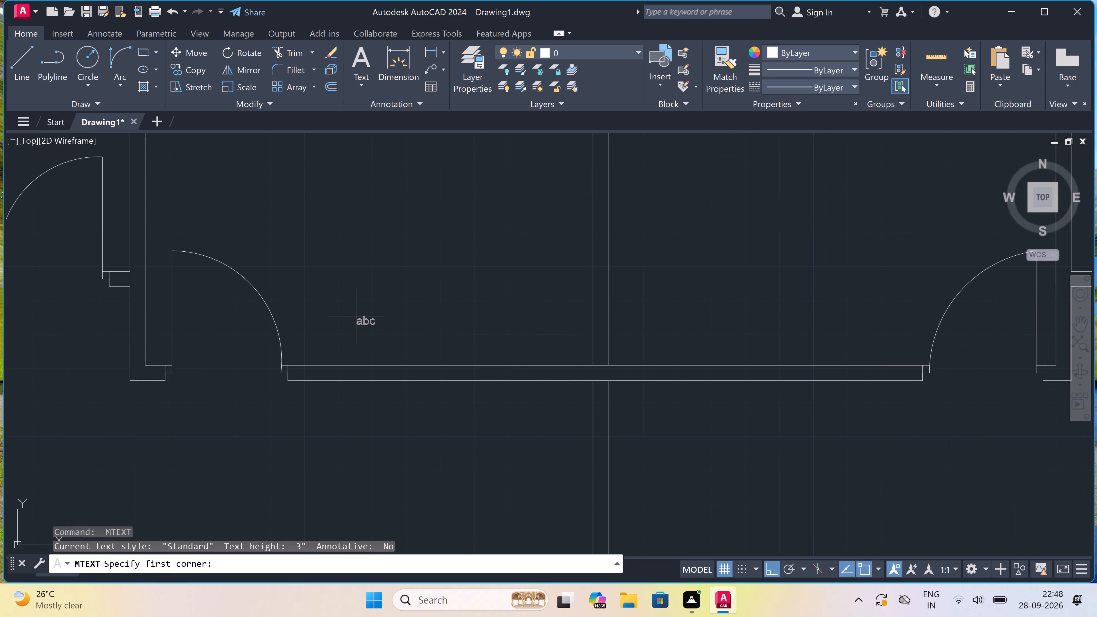
pyautogui.click(345, 315)
pyautogui.click(671, 346)
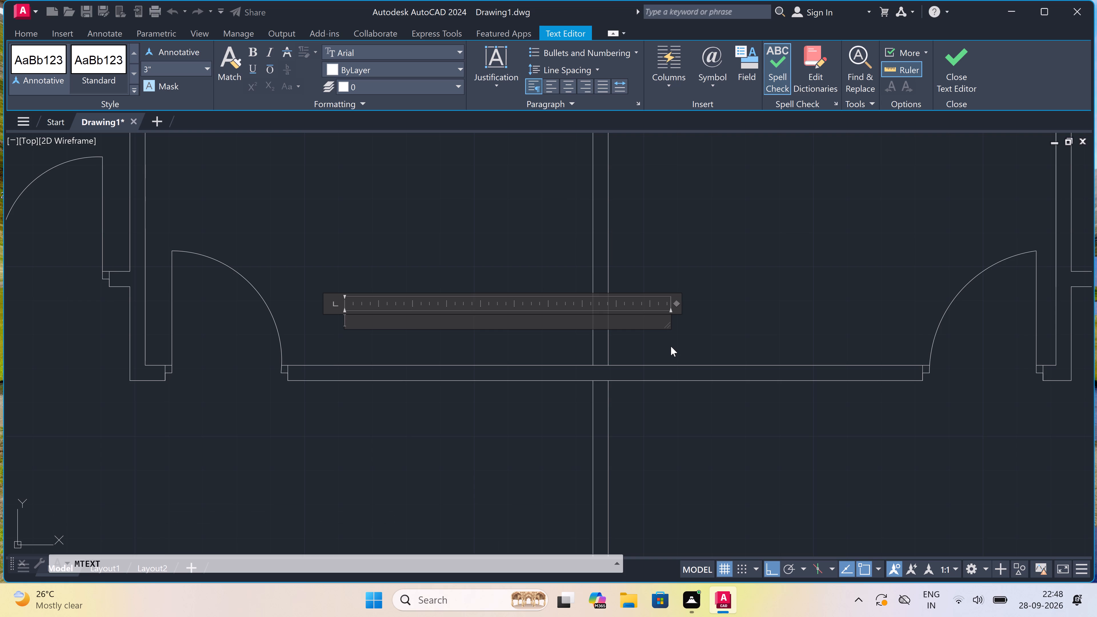
pyautogui.write('BEDR')
pyautogui.write('OOM')
pyautogui.press('Return')
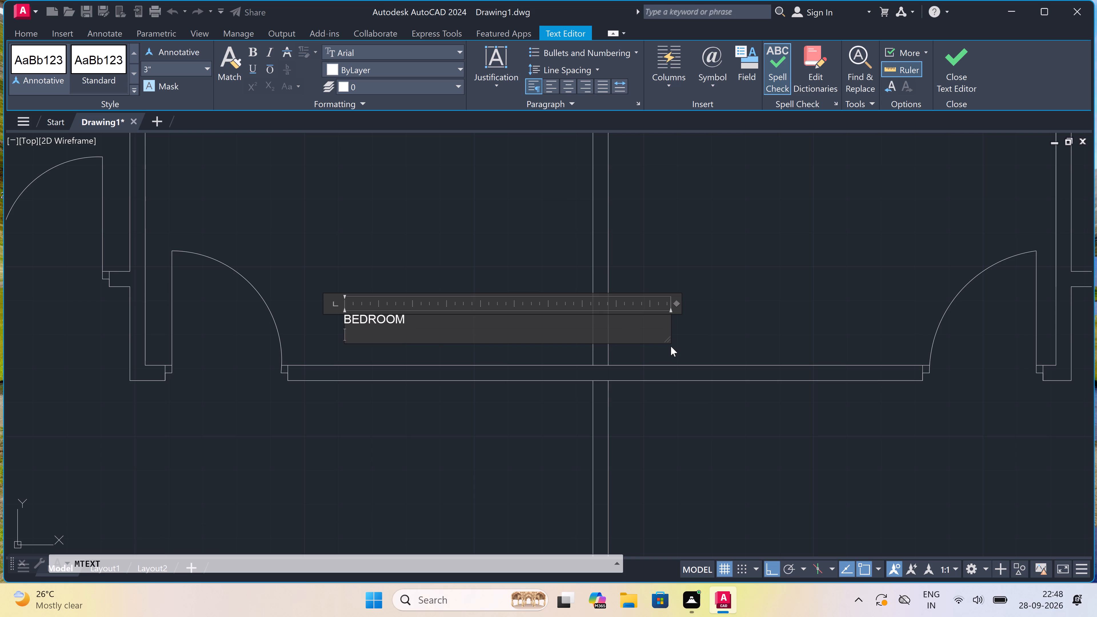
pyautogui.write('11')
pyautogui.write('\'0"X')
pyautogui.write('11')
pyautogui.write('\'0"')
pyautogui.moveTo(436, 275); pyautogui.dragTo(433, 275)
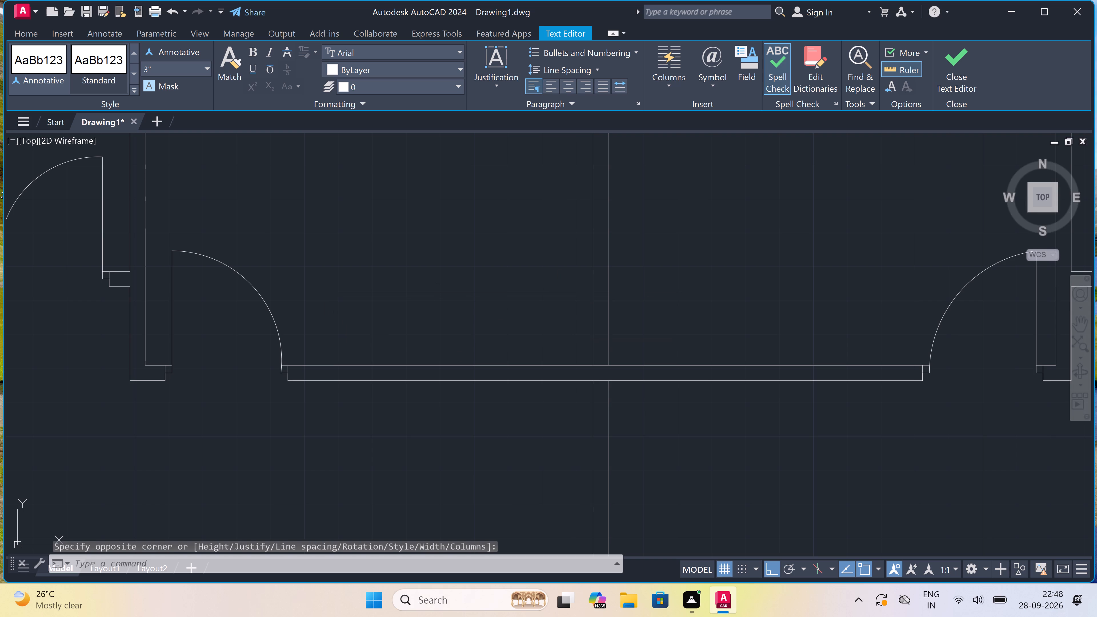
# Place a multiline text label in the plan's upper middle-right room, above its lower wall, with BEDROOM as the first line.
pyautogui.scroll(-4, 431, 275)
pyautogui.scroll(3, 470, 269)
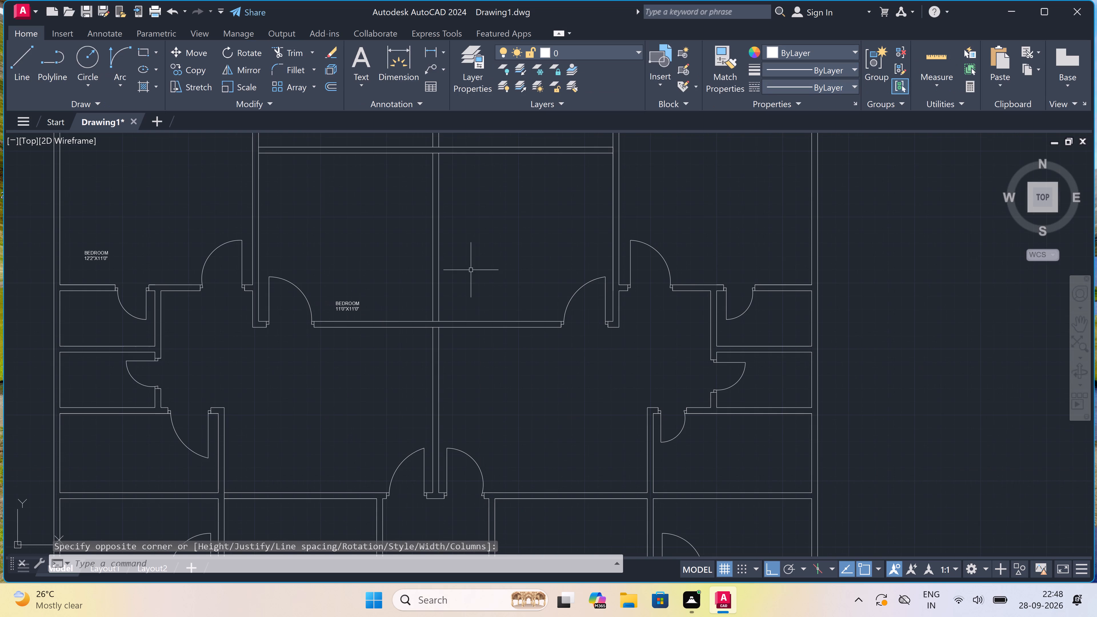
pyautogui.scroll(2, 498, 294)
pyautogui.press('space')
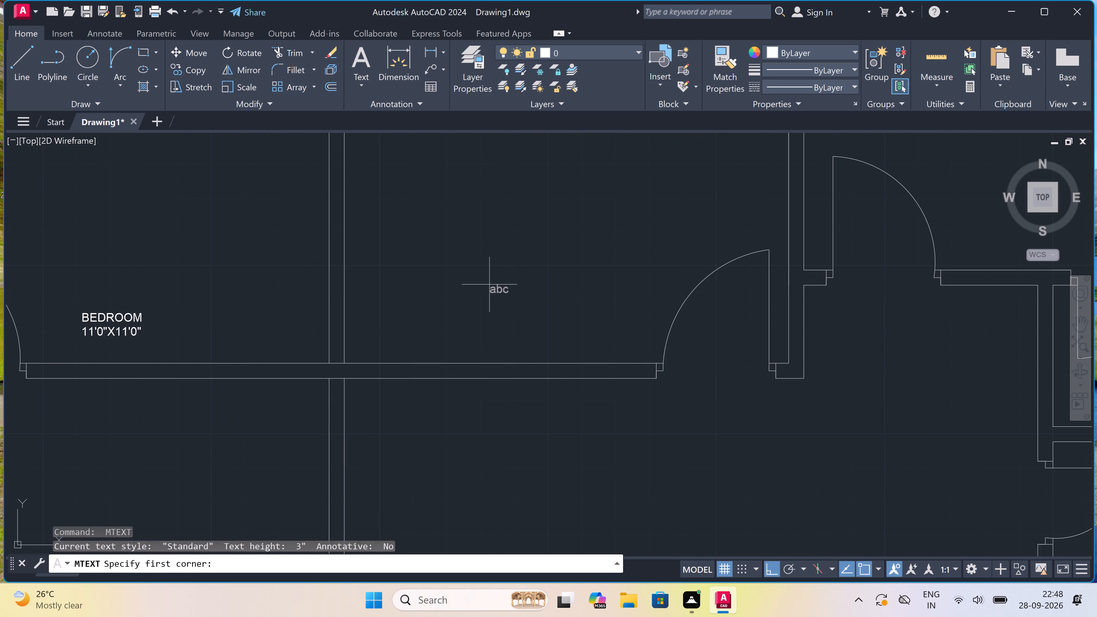
pyautogui.click(387, 304)
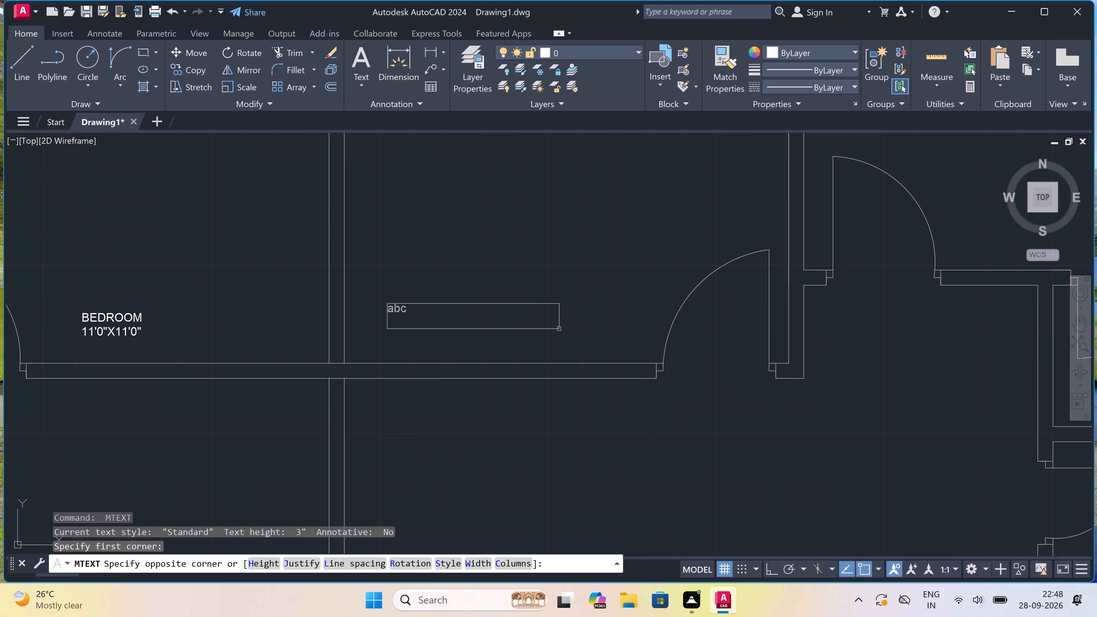
pyautogui.click(578, 333)
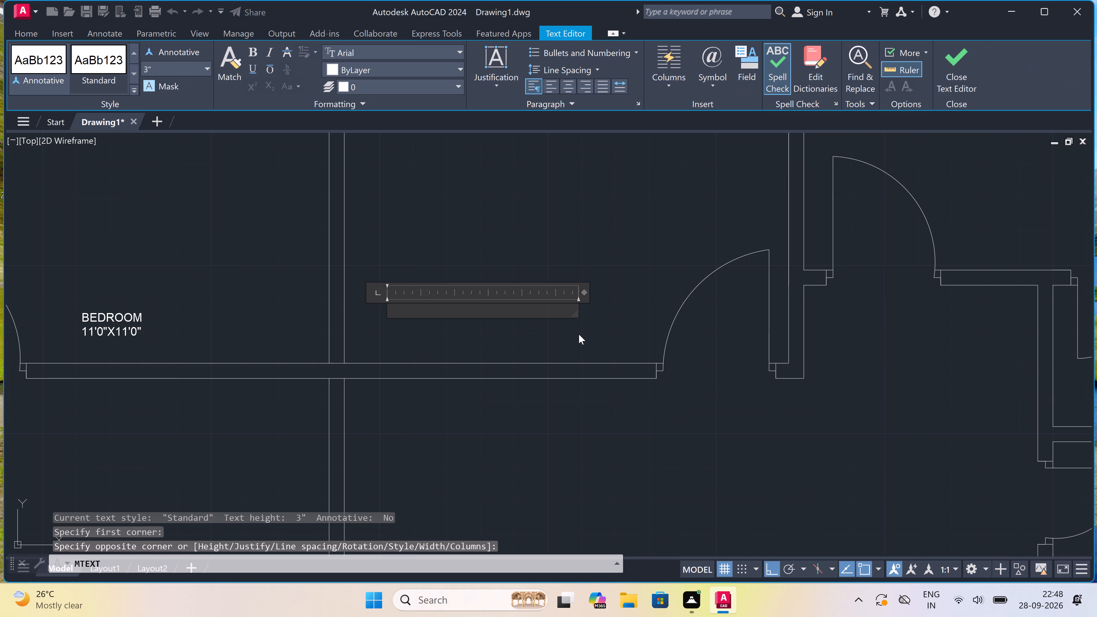
pyautogui.press('b')
pyautogui.press('e')
pyautogui.press('d')
pyautogui.write('RO')
pyautogui.write('OM')
pyautogui.press('Return')
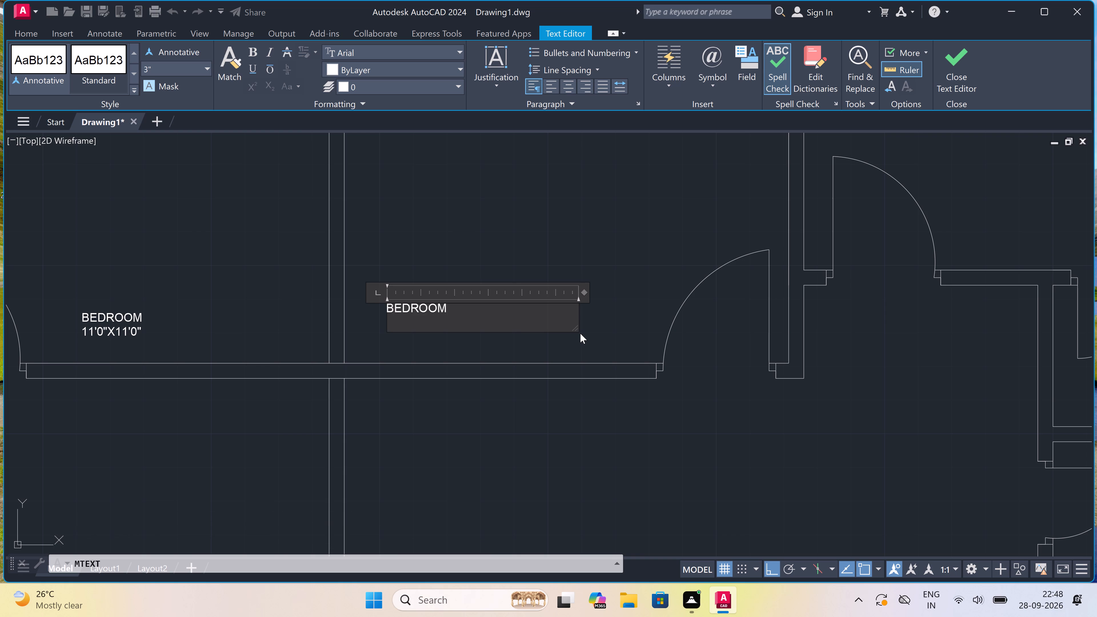
# Add the room size 11'0"X11'0" as the second line of the middle-right BEDROOM label and finish the text.
pyautogui.press('1')
pyautogui.press('1')
pyautogui.press("'")
pyautogui.write('0"')
pyautogui.press('x')
pyautogui.write('11')
pyautogui.write('\'0"')
pyautogui.click(448, 237)
# Place a multiline text label in the plan's top-right corner room, below its upper wall, with BEDROOM as the first line.
pyautogui.scroll(-5, 460, 261)
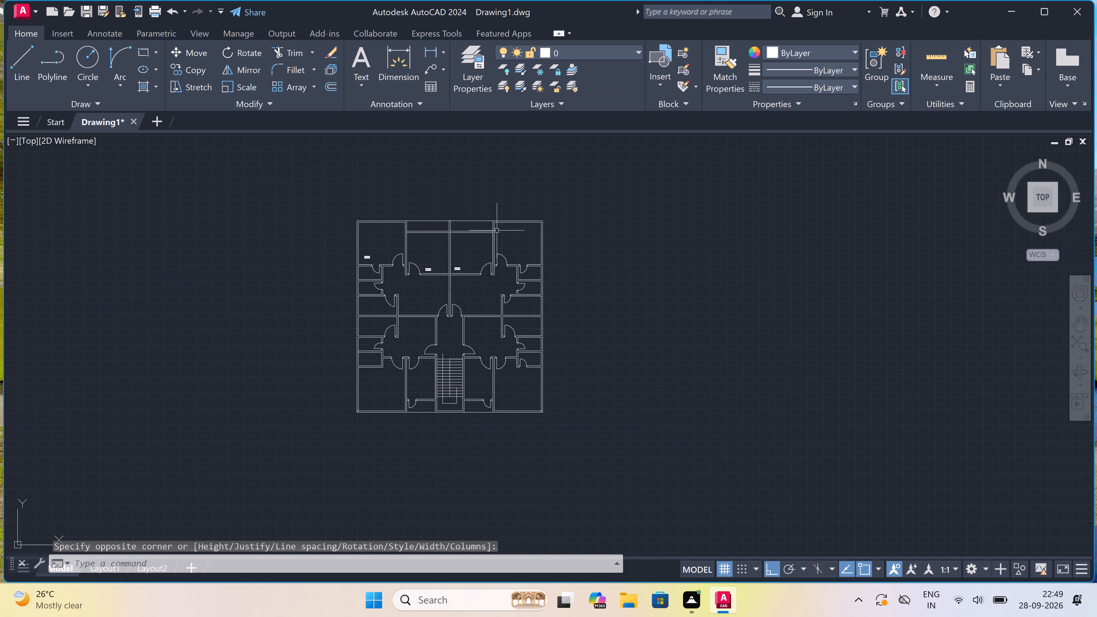
pyautogui.scroll(2, 509, 225)
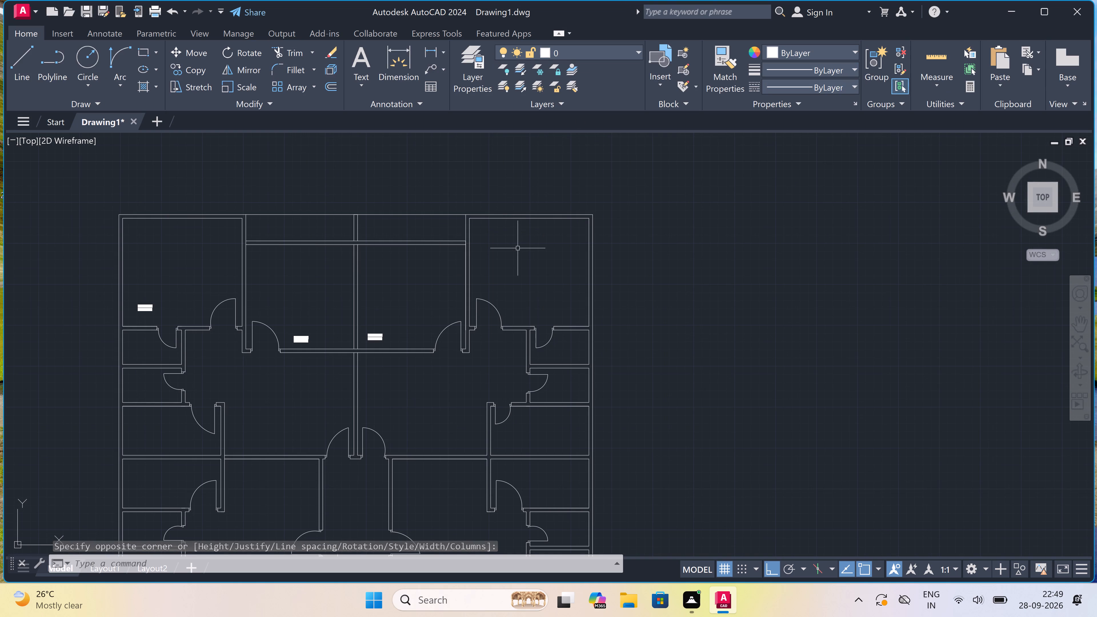
pyautogui.scroll(3, 511, 244)
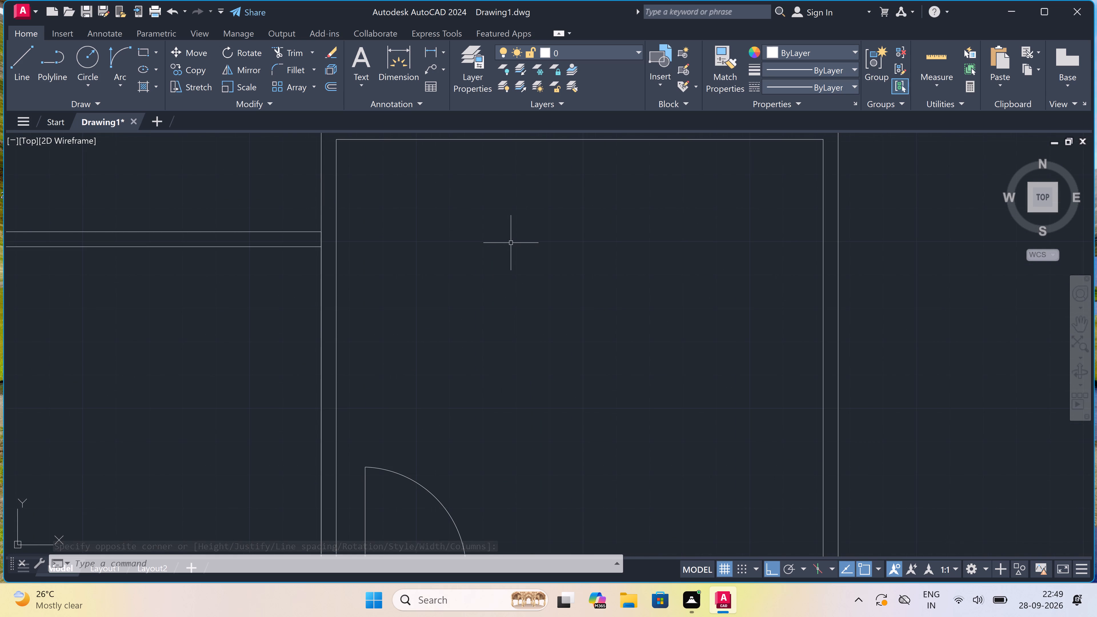
pyautogui.press('space')
pyautogui.scroll(-2, 512, 243)
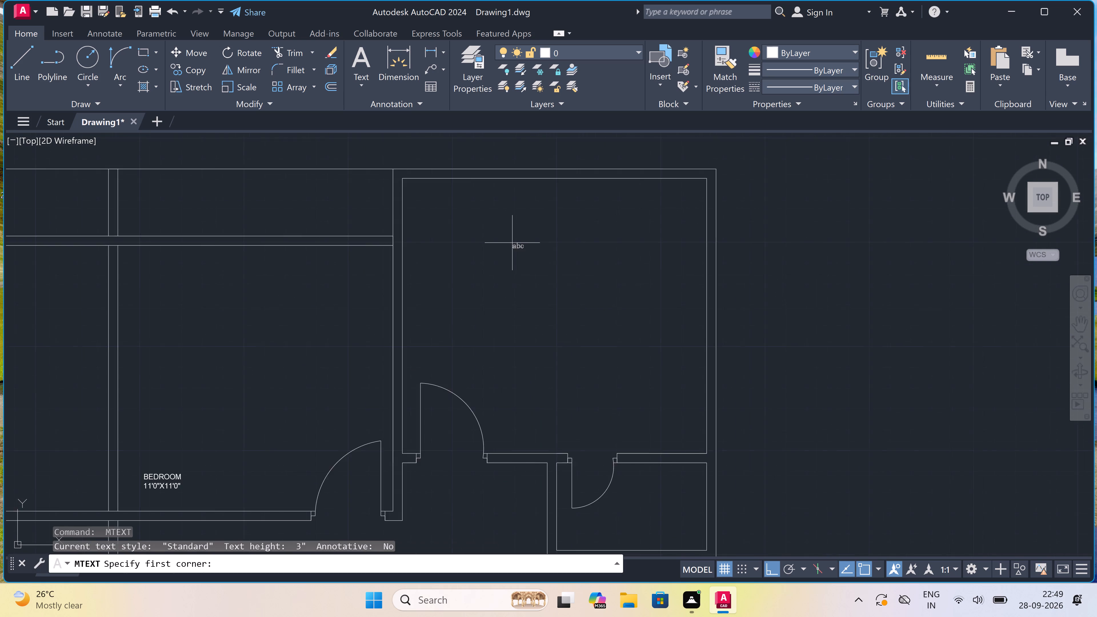
pyautogui.scroll(2, 494, 226)
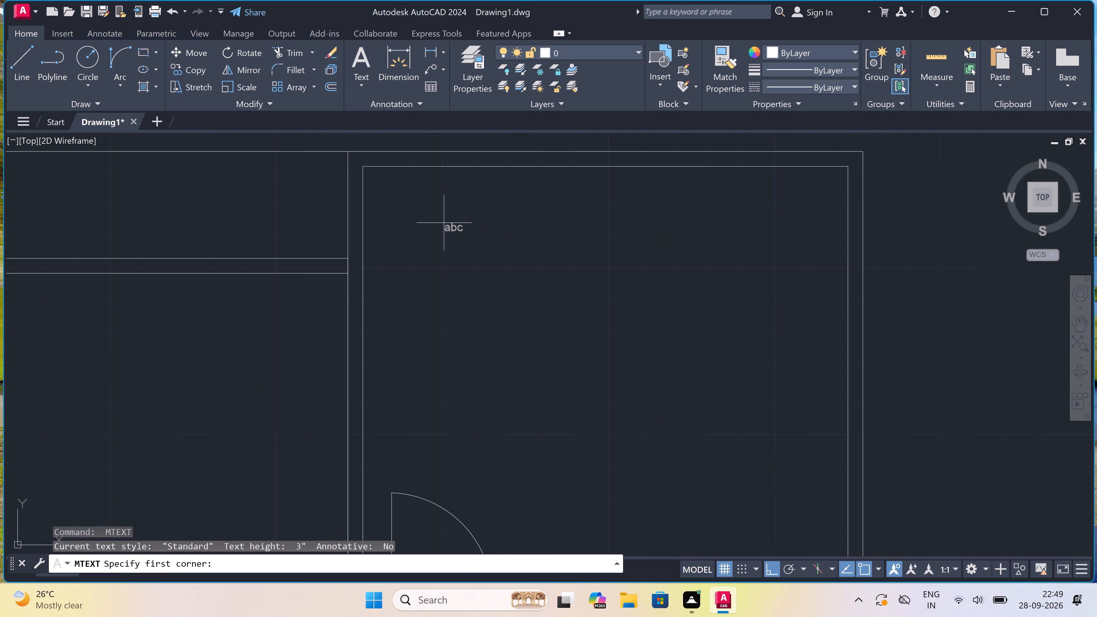
pyautogui.scroll(-1, 430, 235)
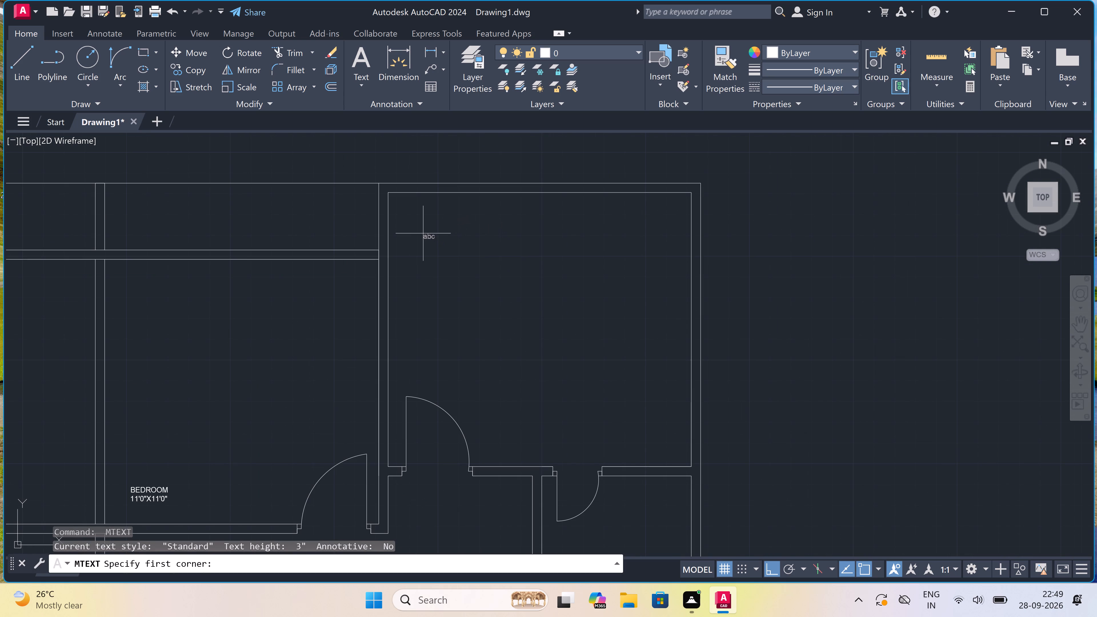
pyautogui.click(420, 231)
pyautogui.click(636, 261)
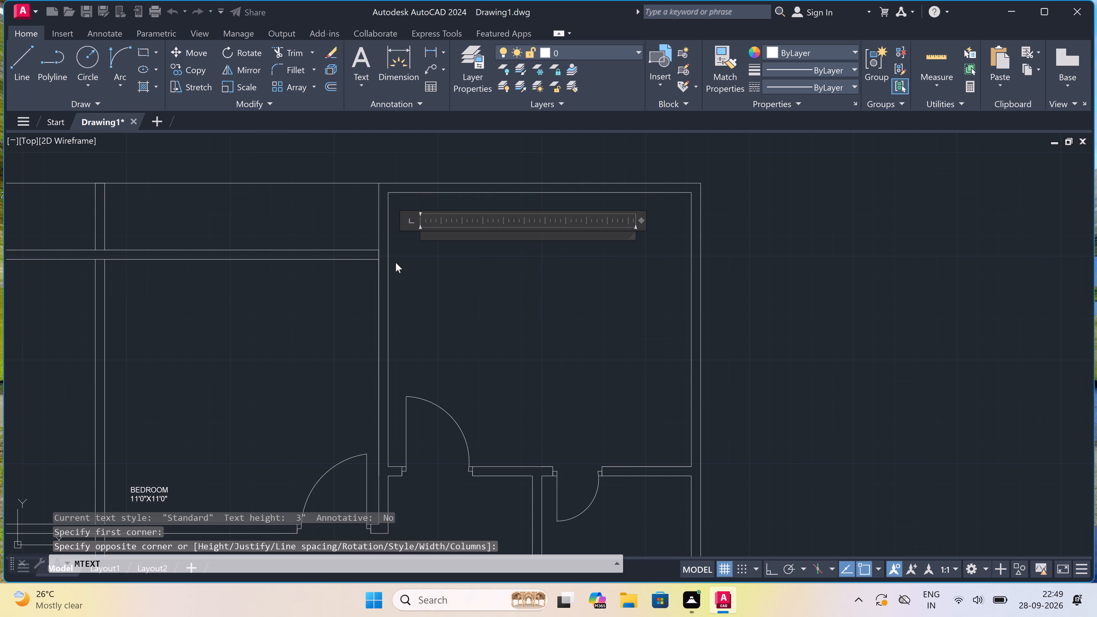
pyautogui.scroll(1, 396, 263)
pyautogui.write('BEDROOM')
pyautogui.press('Return')
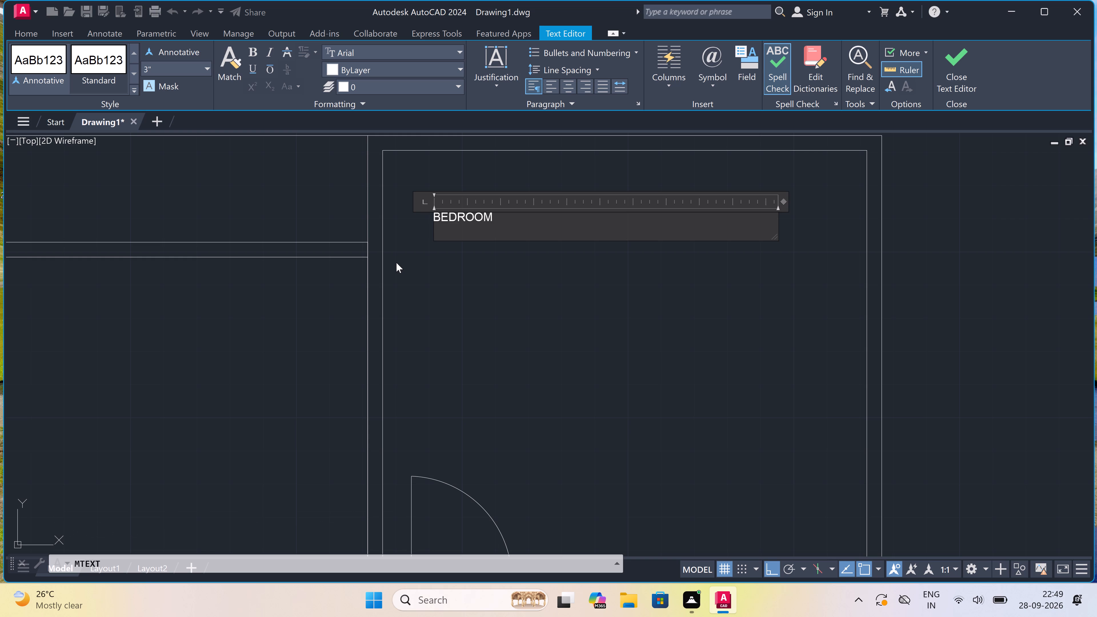
# Add the room size 12'2"X11'0" as the second line of the top-right BEDROOM label and finish the text.
pyautogui.write("12'")
pyautogui.press('2')
pyautogui.hotkey('shift', '"')
pyautogui.press('x')
pyautogui.write('11')
pyautogui.write('\'0"')
pyautogui.click(534, 309)
# In the wall above the upper middle-left bedroom, near its left end, draw a door jamb line across the wall, a 2" stop and a 2' leaf upward.
pyautogui.scroll(-2, 545, 291)
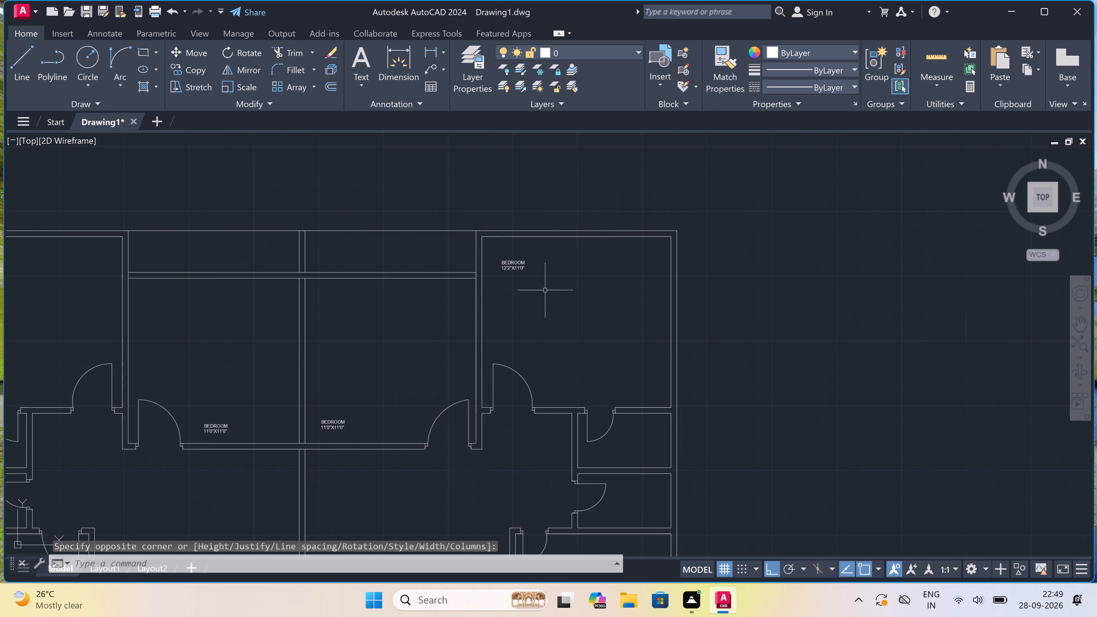
pyautogui.scroll(-4, 545, 290)
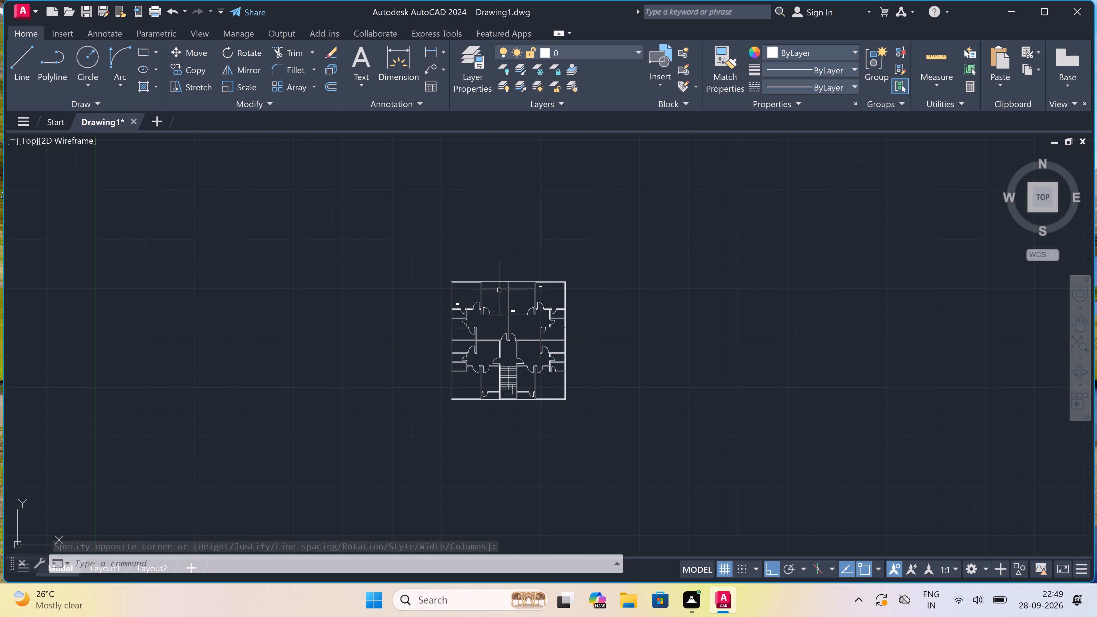
pyautogui.scroll(4, 497, 284)
pyautogui.scroll(-2, 490, 285)
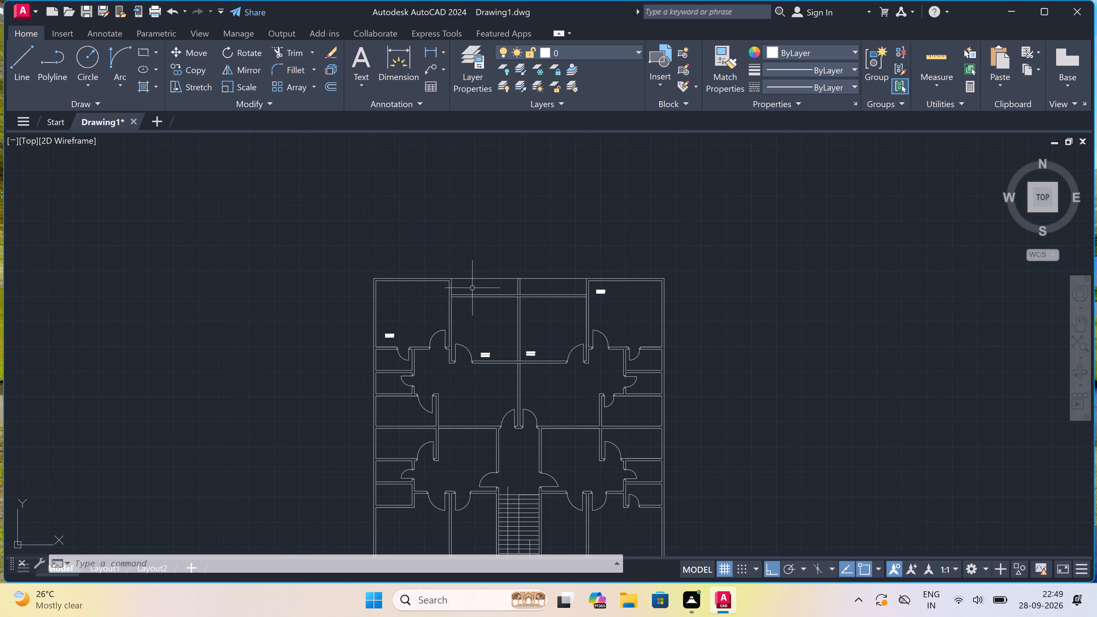
pyautogui.scroll(3, 439, 288)
pyautogui.scroll(2, 517, 298)
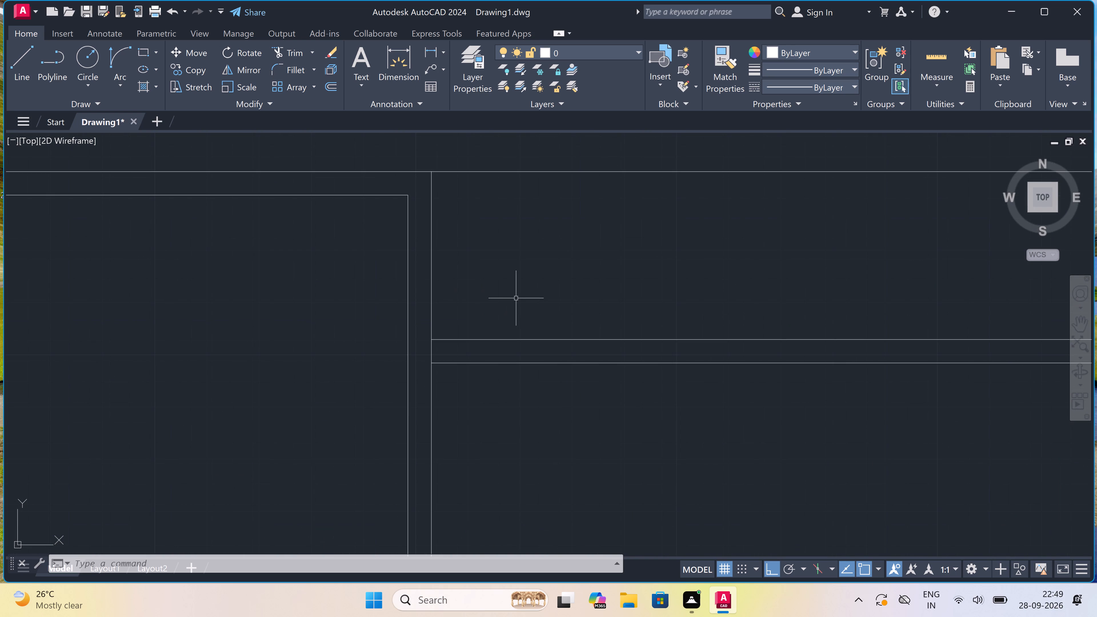
pyautogui.write('L')
pyautogui.press('space')
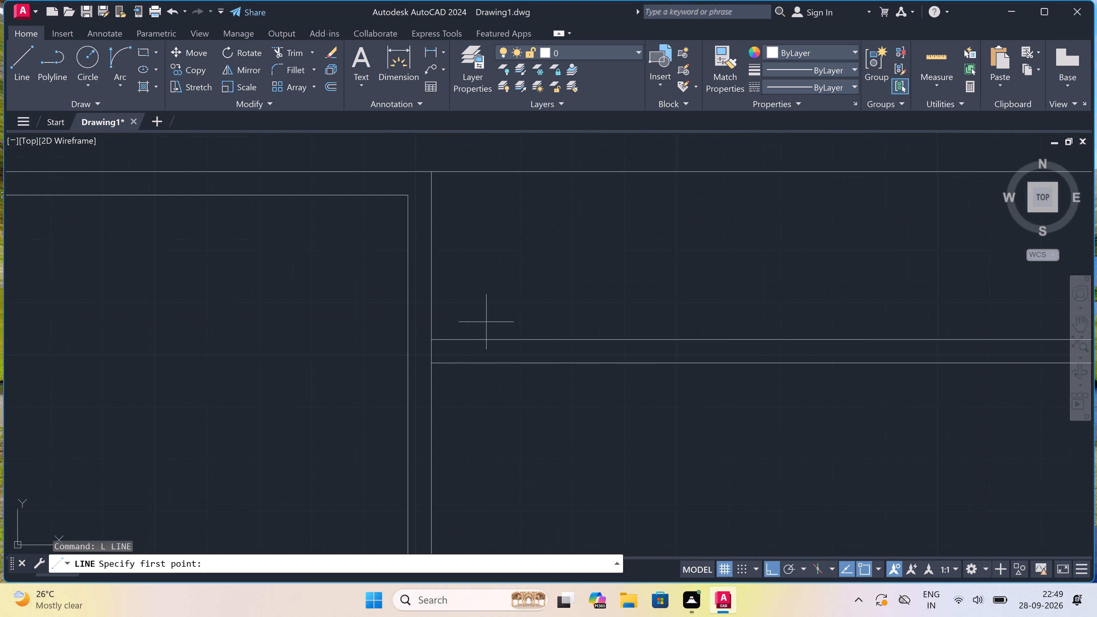
pyautogui.click(457, 339)
pyautogui.click(459, 364)
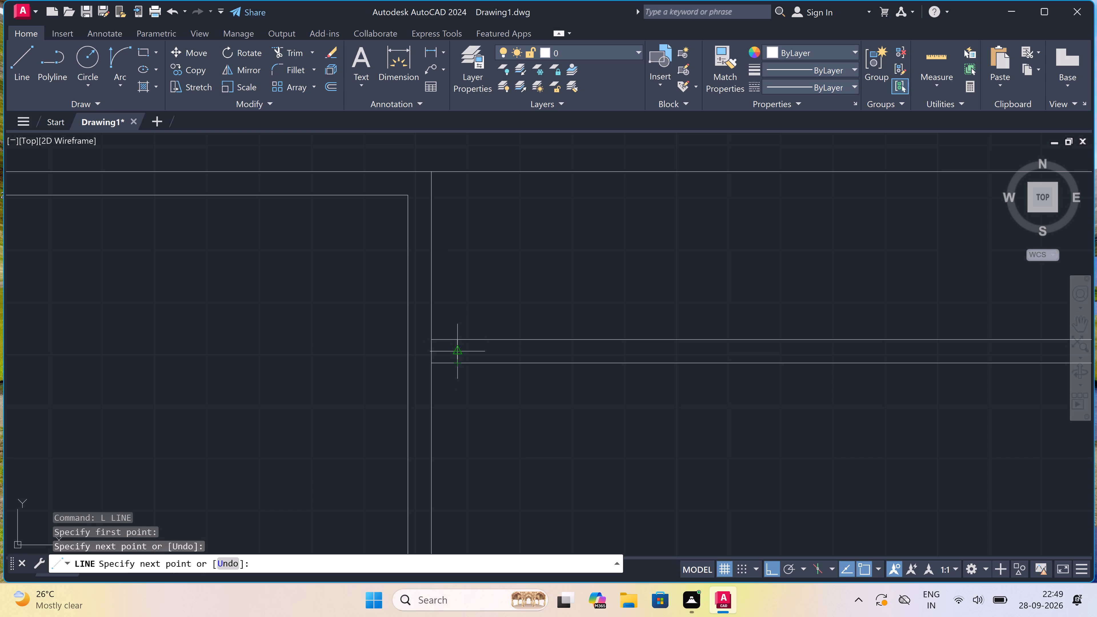
pyautogui.doubleClick(461, 352)
pyautogui.write('2"')
pyautogui.press('space')
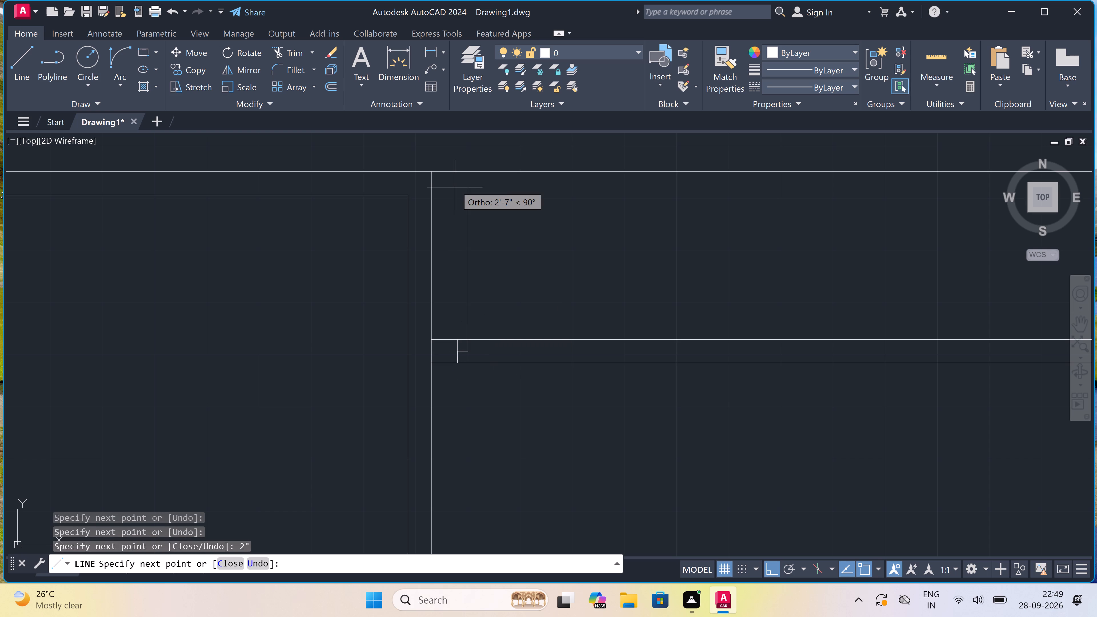
pyautogui.write("2'")
pyautogui.press('space')
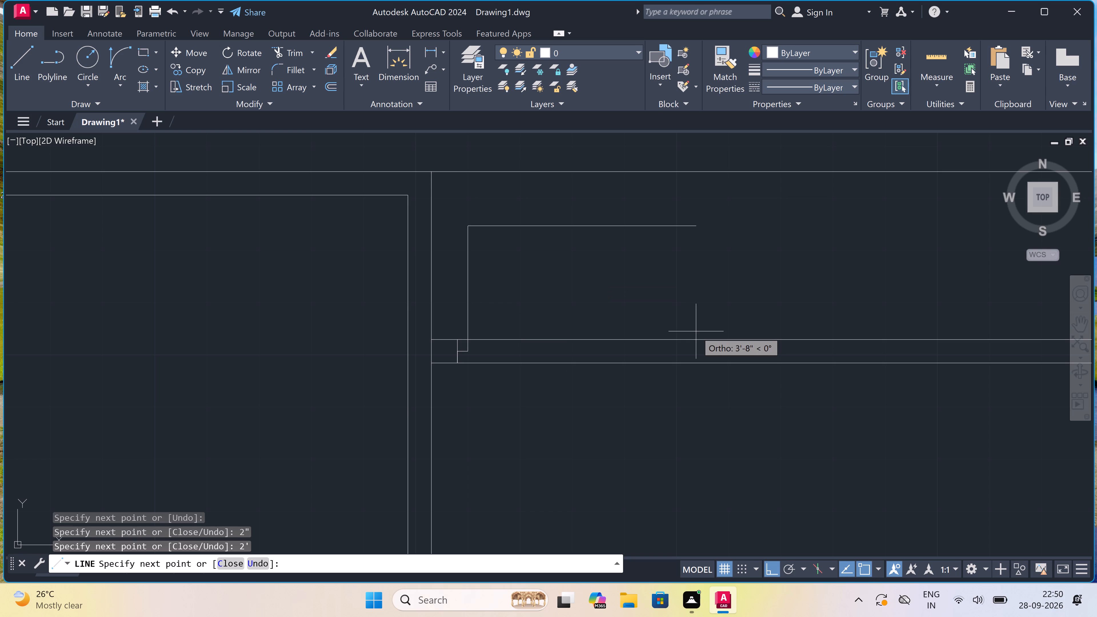
pyautogui.press('Escape')
# Draw the opposite jamb line across the same wall, with a 2" stop from its midpoint toward the door leaf.
pyautogui.press('space')
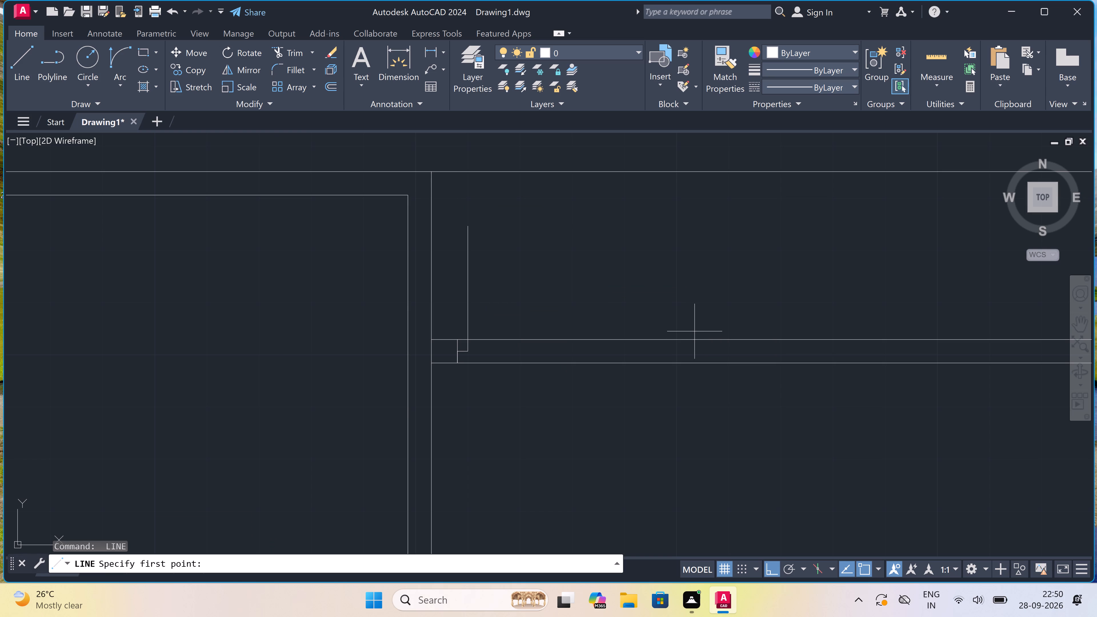
pyautogui.click(604, 340)
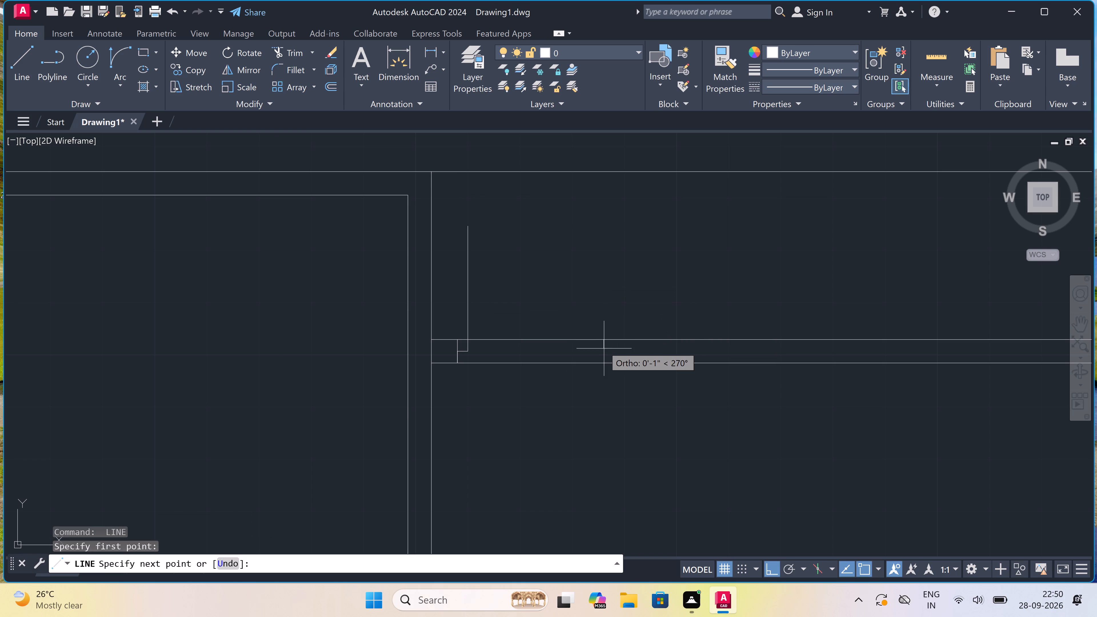
pyautogui.click(604, 358)
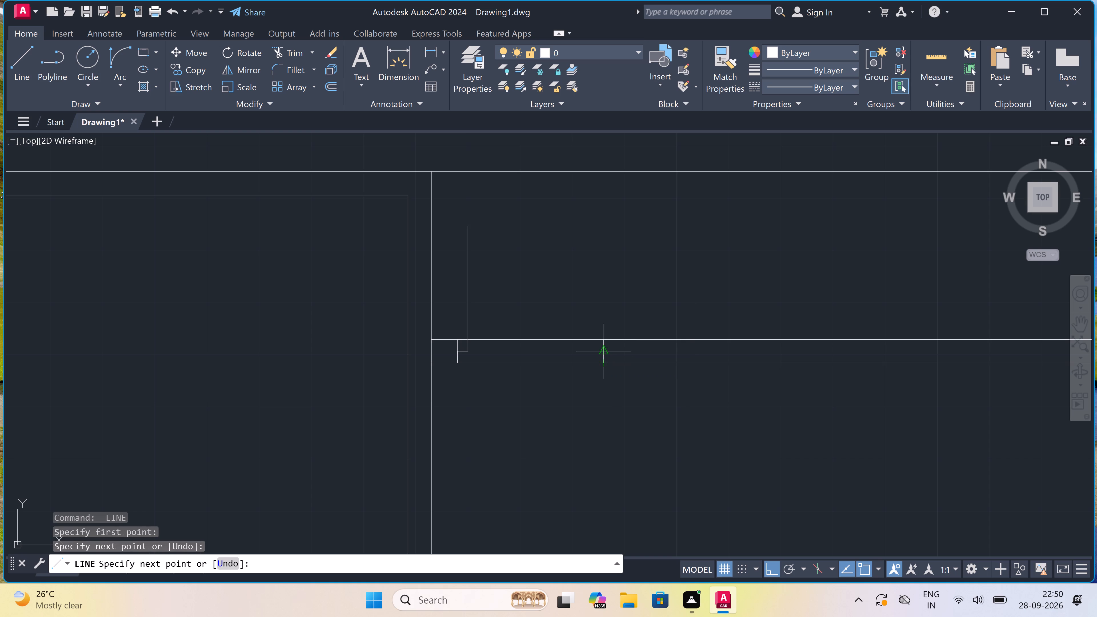
pyautogui.scroll(1, 605, 354)
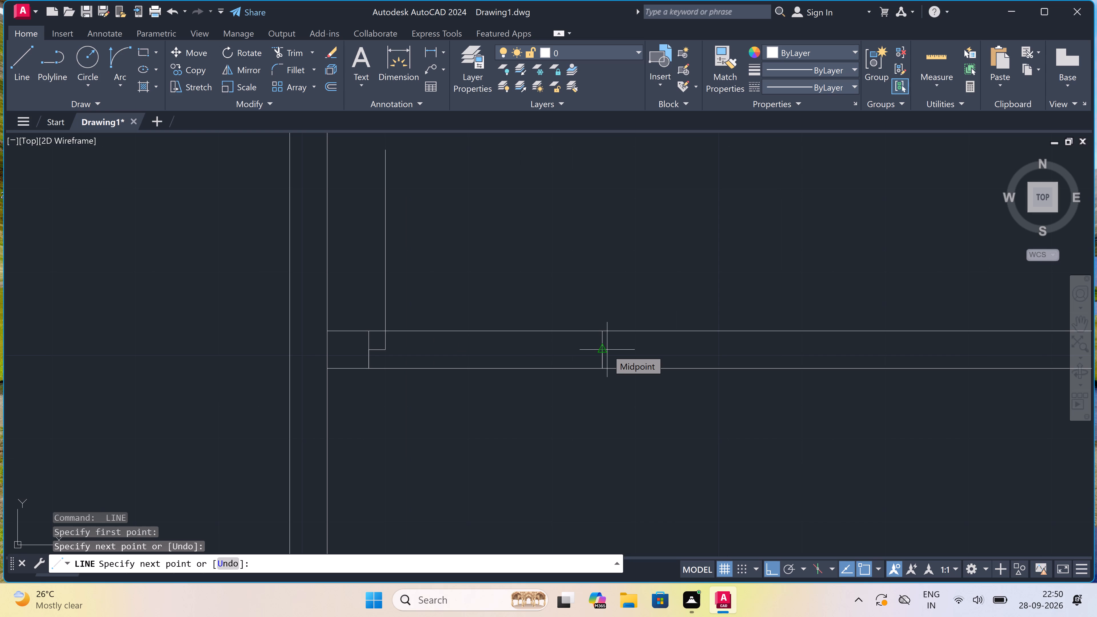
pyautogui.click(606, 349)
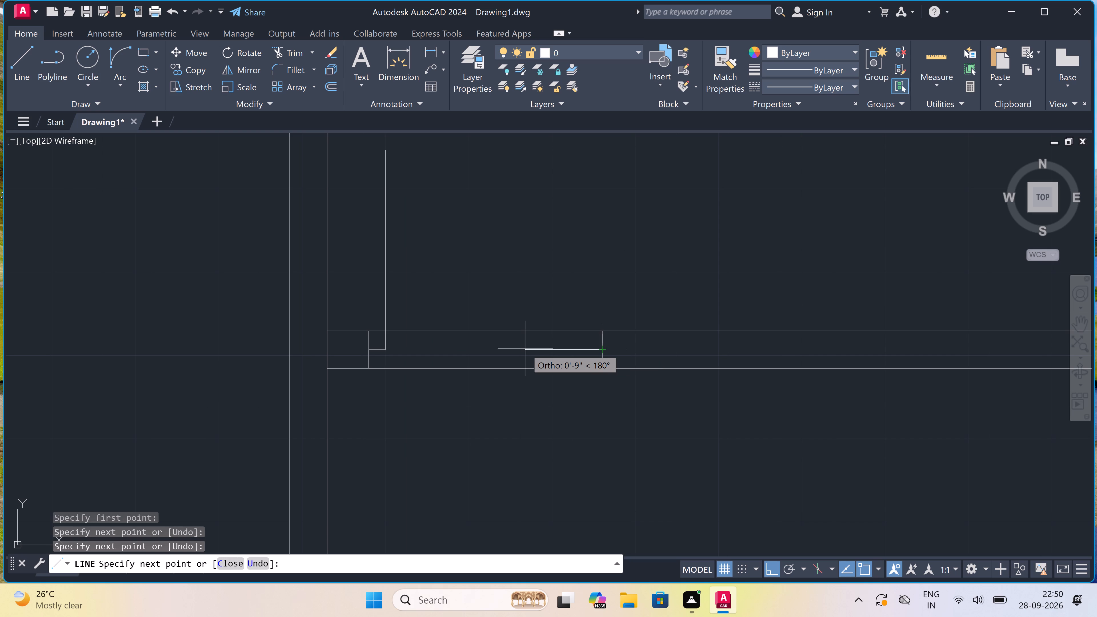
pyautogui.press('2')
pyautogui.write('"')
pyautogui.press('space')
pyautogui.press('Escape')
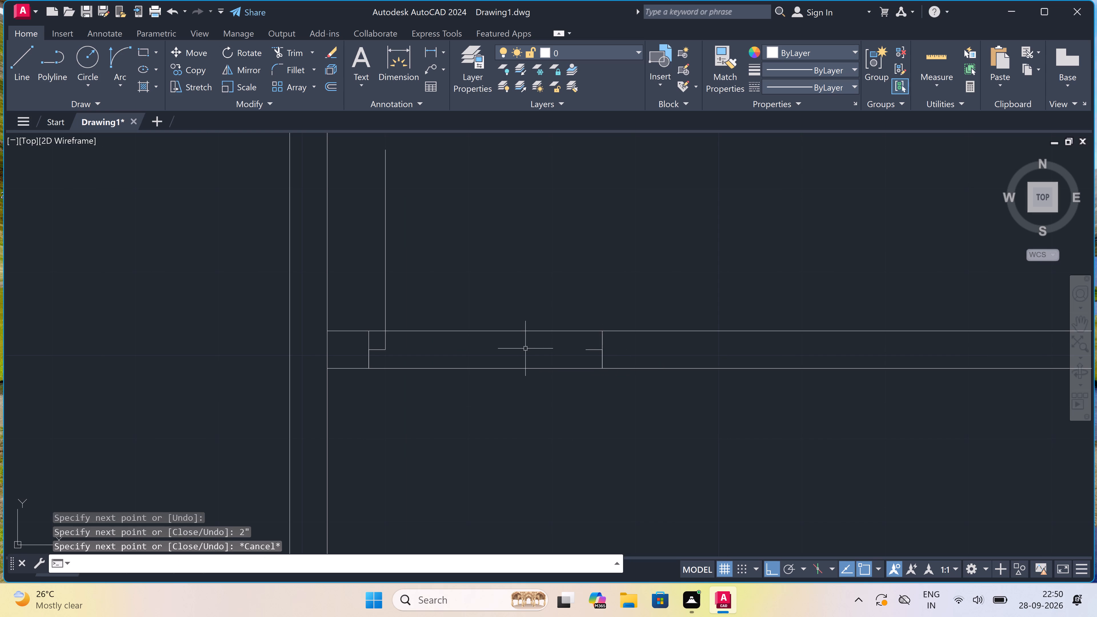
# Draw the door swing arc from the top of the 2' leaf to the end of the opposite 2" stop.
pyautogui.scroll(-2, 525, 350)
pyautogui.scroll(2, 534, 316)
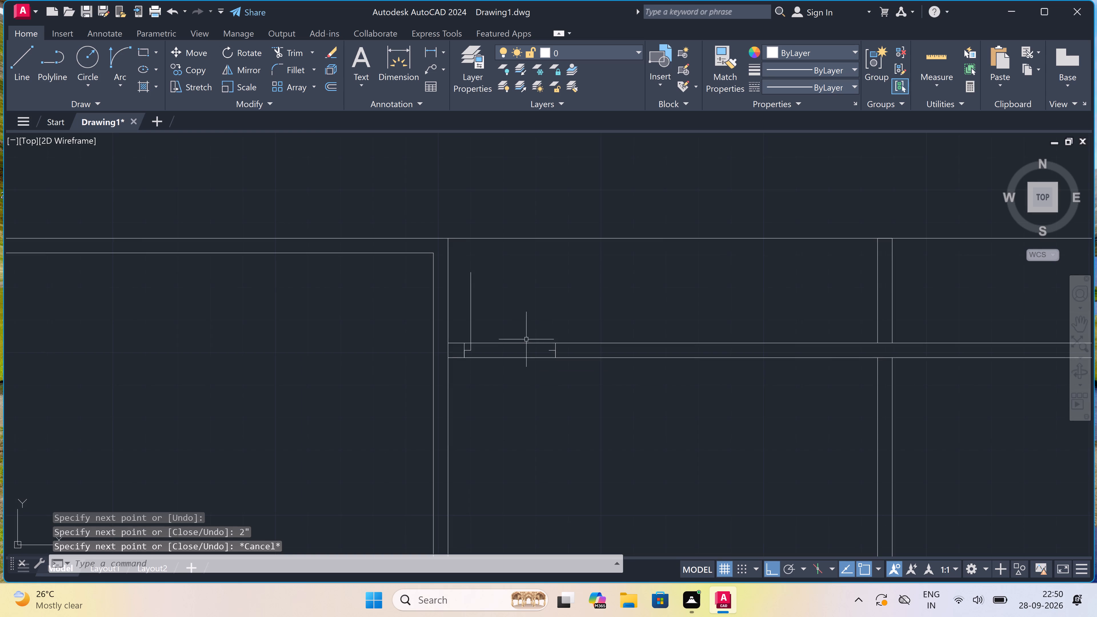
pyautogui.click(115, 53)
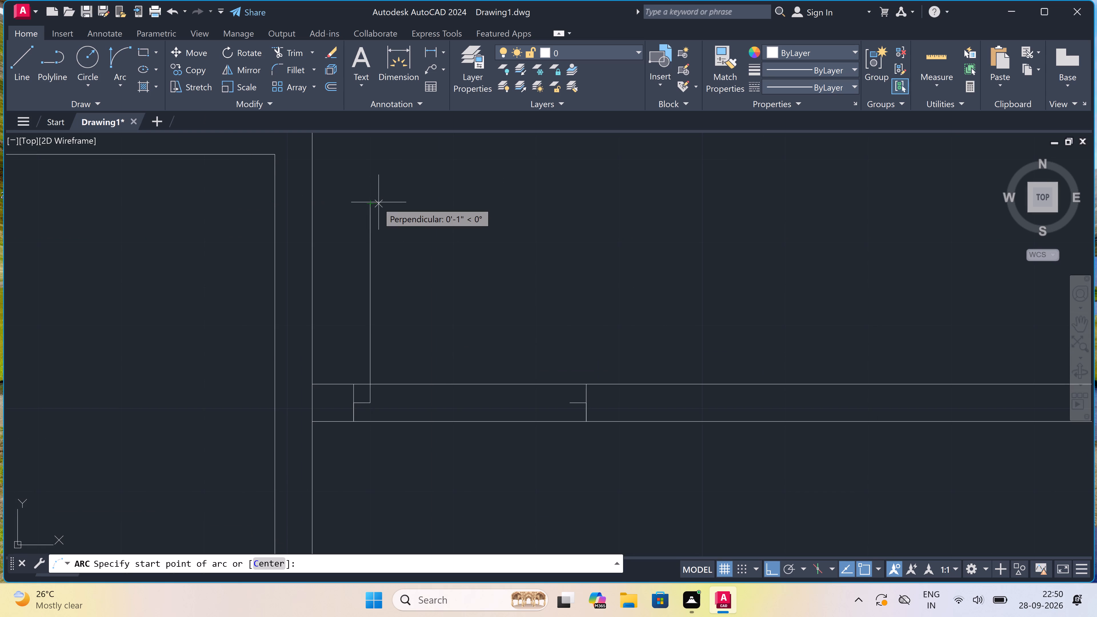
pyautogui.click(367, 200)
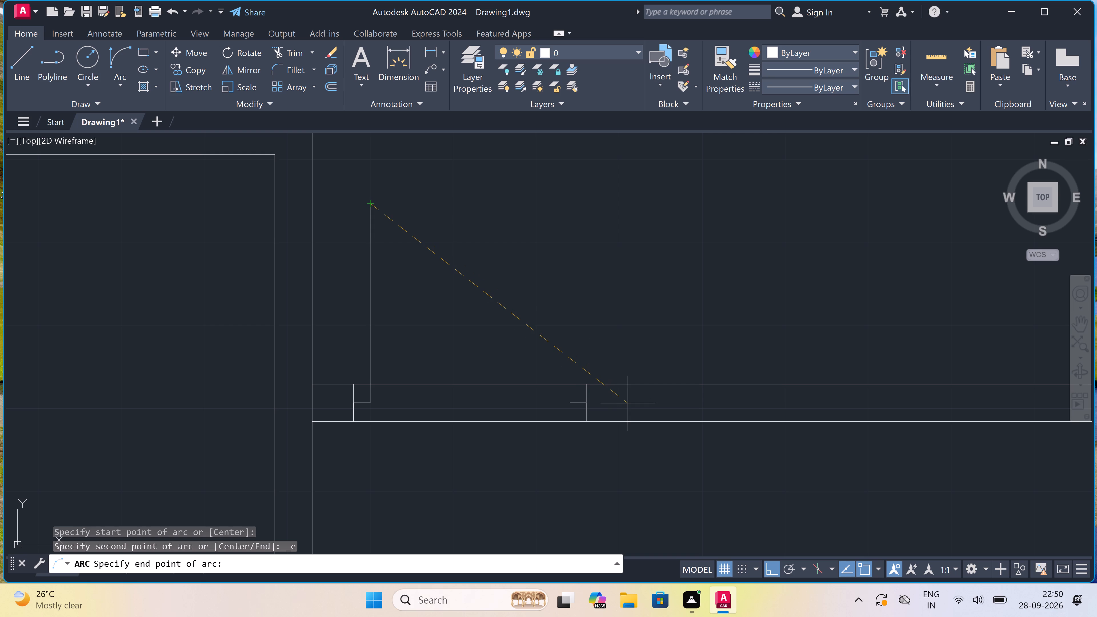
pyautogui.click(570, 403)
pyautogui.click(626, 331)
# In the wall above the upper middle-right bedroom, near its right end, draw a door jamb line across the wall, a 2" stop and a 2' leaf upward.
pyautogui.scroll(-3, 543, 320)
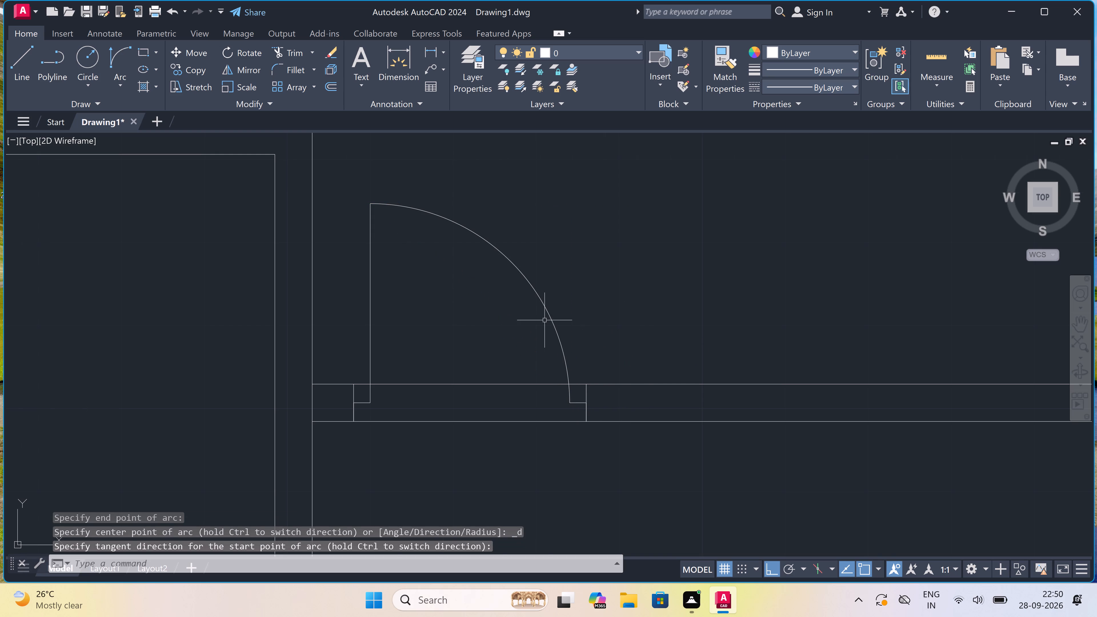
pyautogui.scroll(-4, 542, 320)
pyautogui.scroll(3, 617, 325)
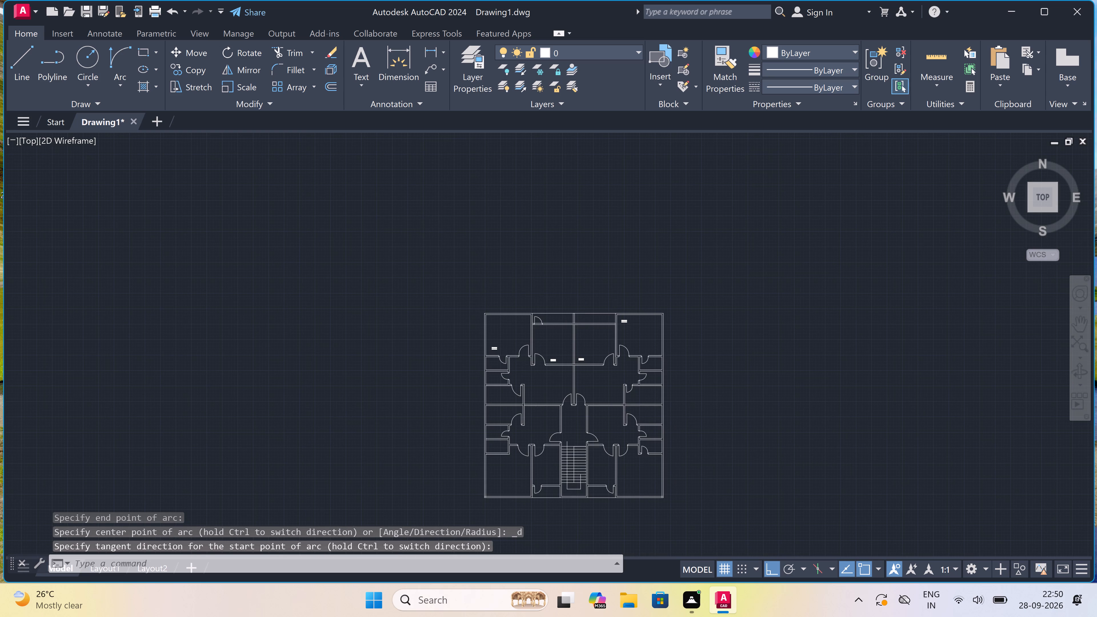
pyautogui.scroll(1, 617, 325)
pyautogui.scroll(2, 590, 278)
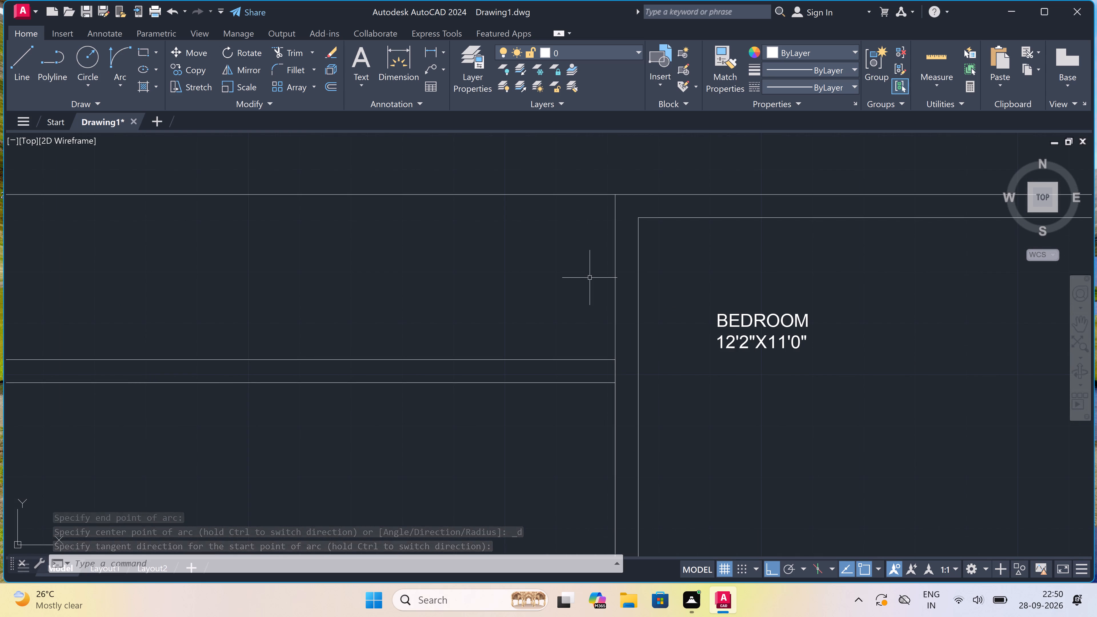
pyautogui.write('L')
pyautogui.press('space')
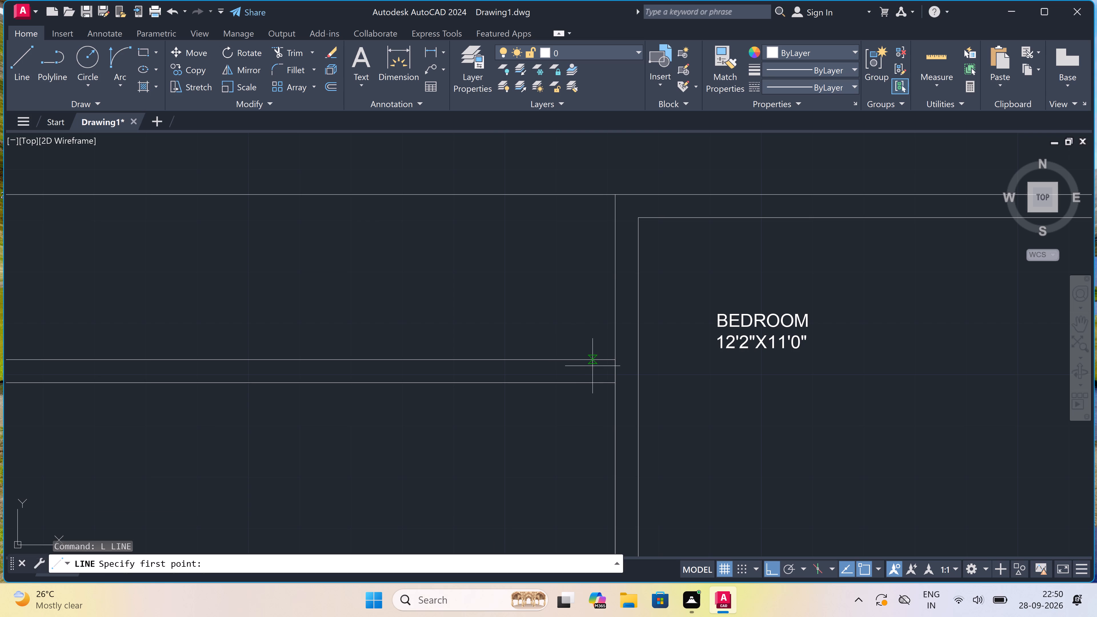
pyautogui.click(589, 358)
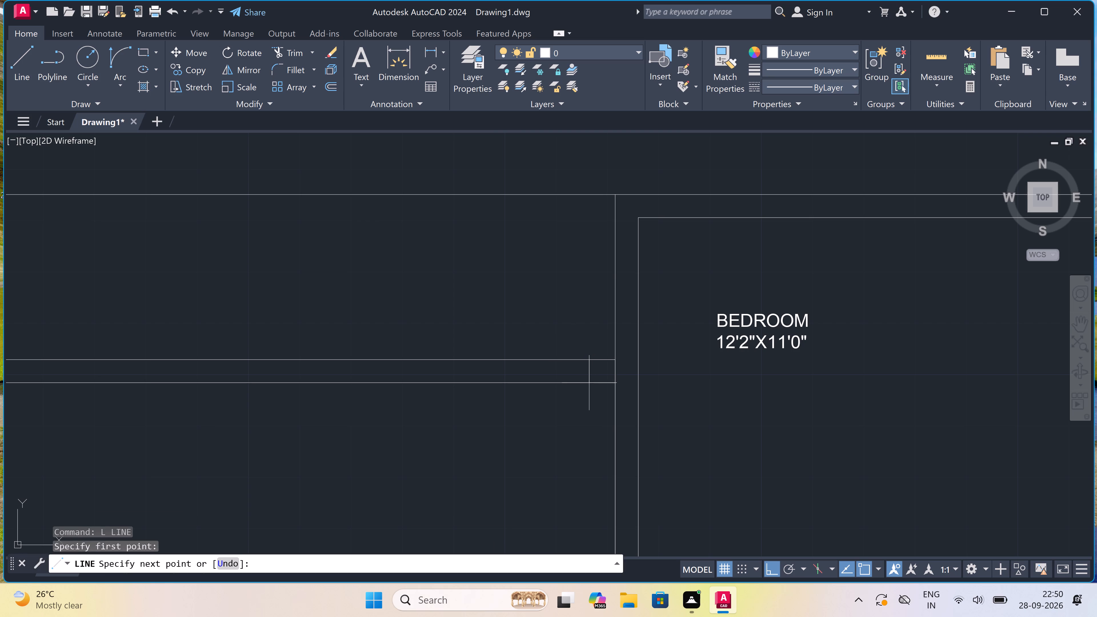
pyautogui.moveTo(590, 376); pyautogui.dragTo(586, 375)
pyautogui.click(586, 374)
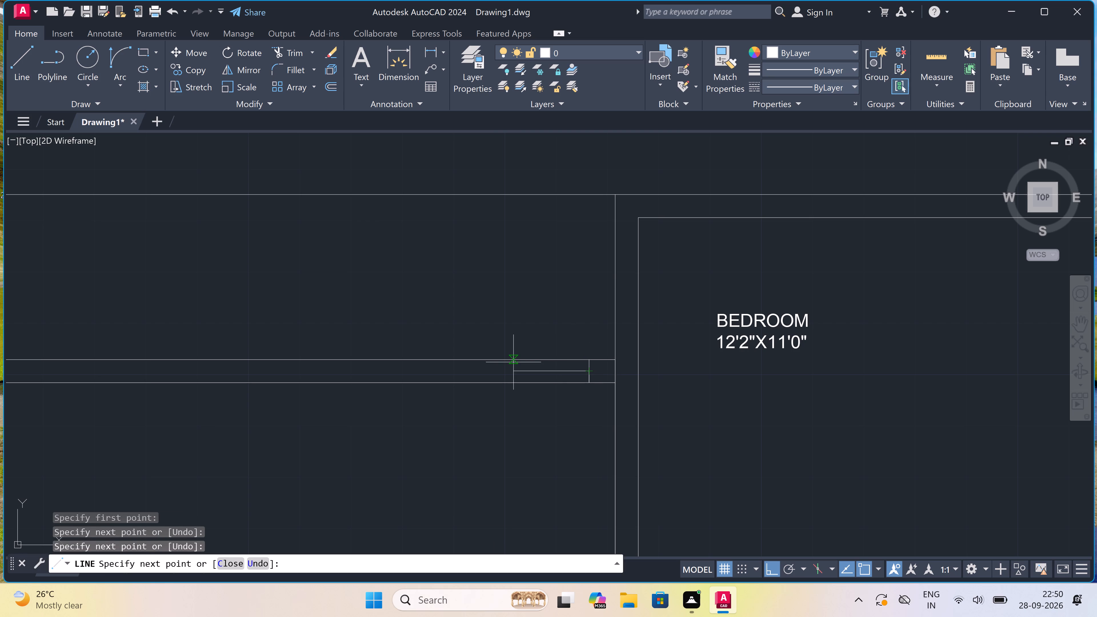
pyautogui.press('2')
pyautogui.write('"')
pyautogui.press('space')
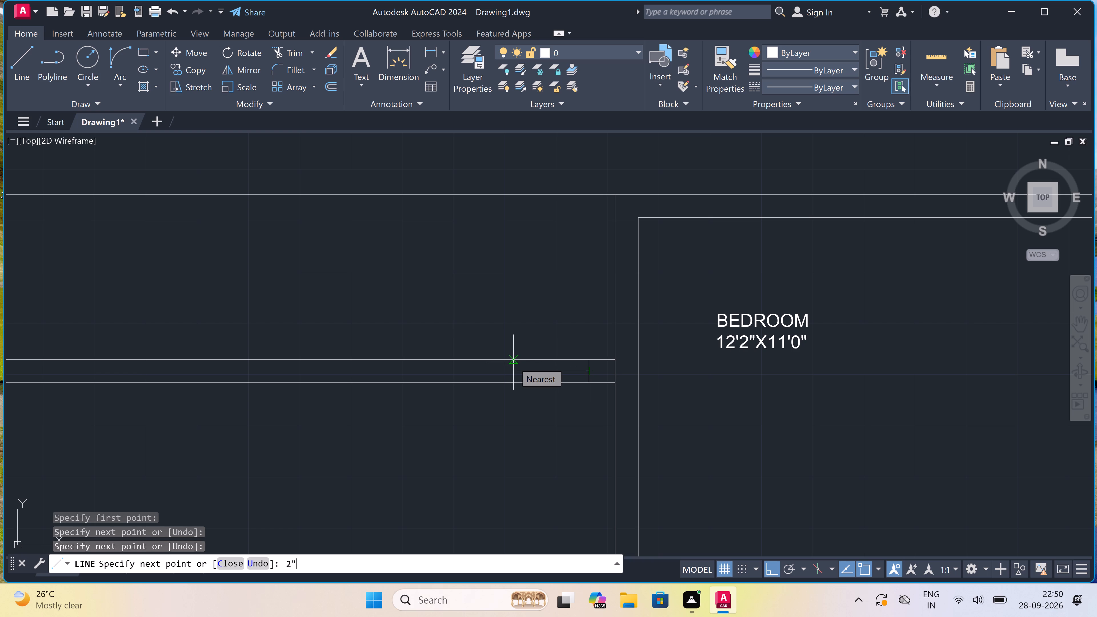
pyautogui.scroll(1, 513, 362)
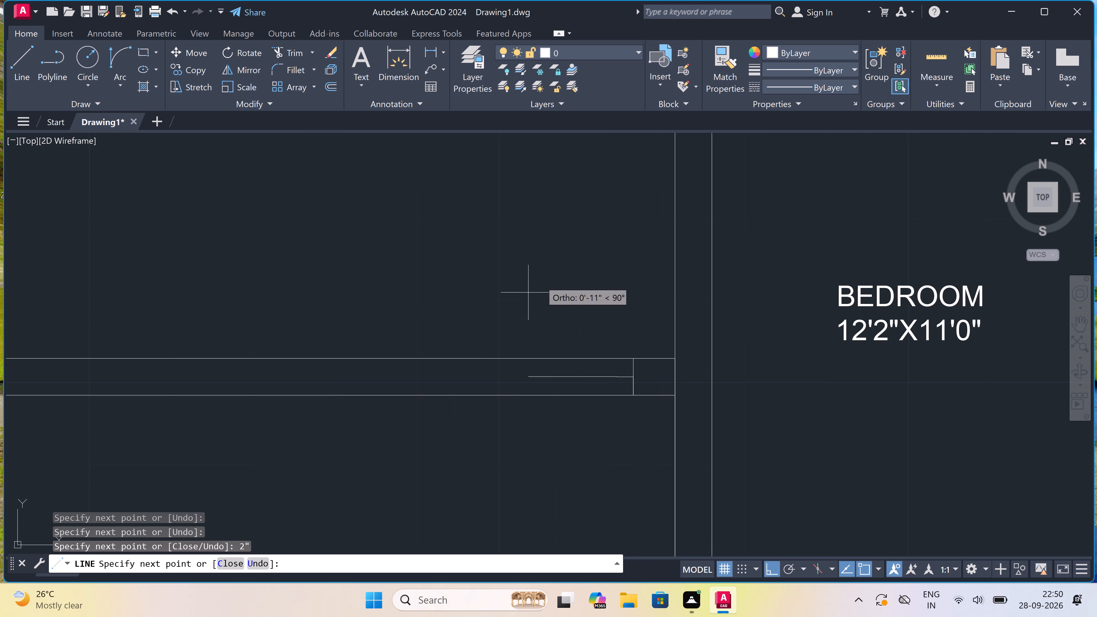
pyautogui.write("2'")
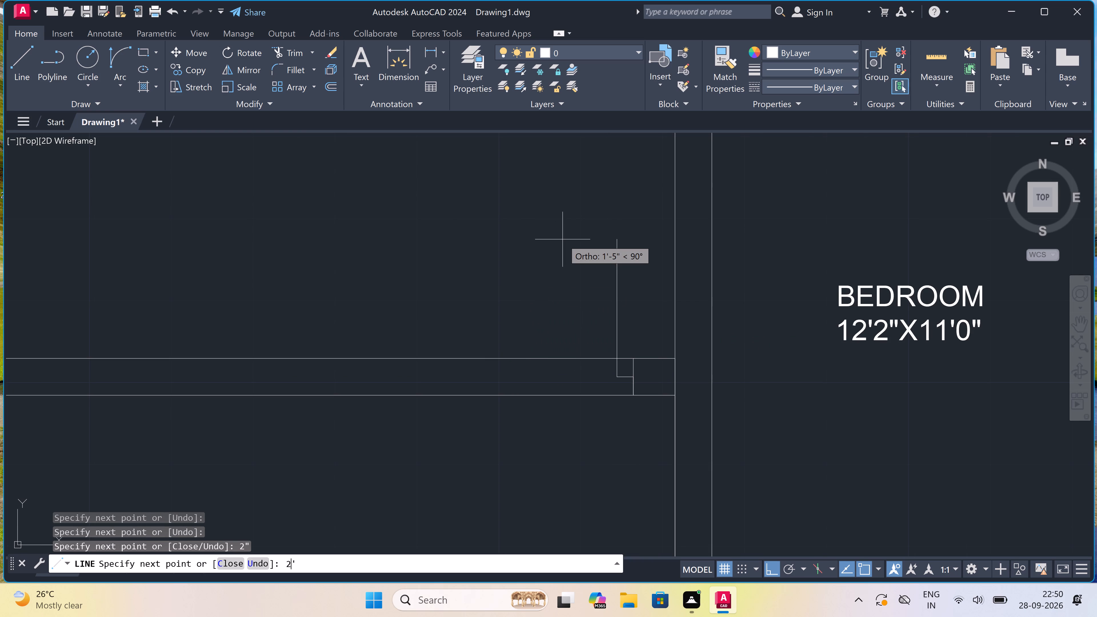
pyautogui.press('space')
pyautogui.press('Escape')
# Draw this door's opposite jamb line across the wall, with a 2" stop from its midpoint toward the leaf.
pyautogui.press('space')
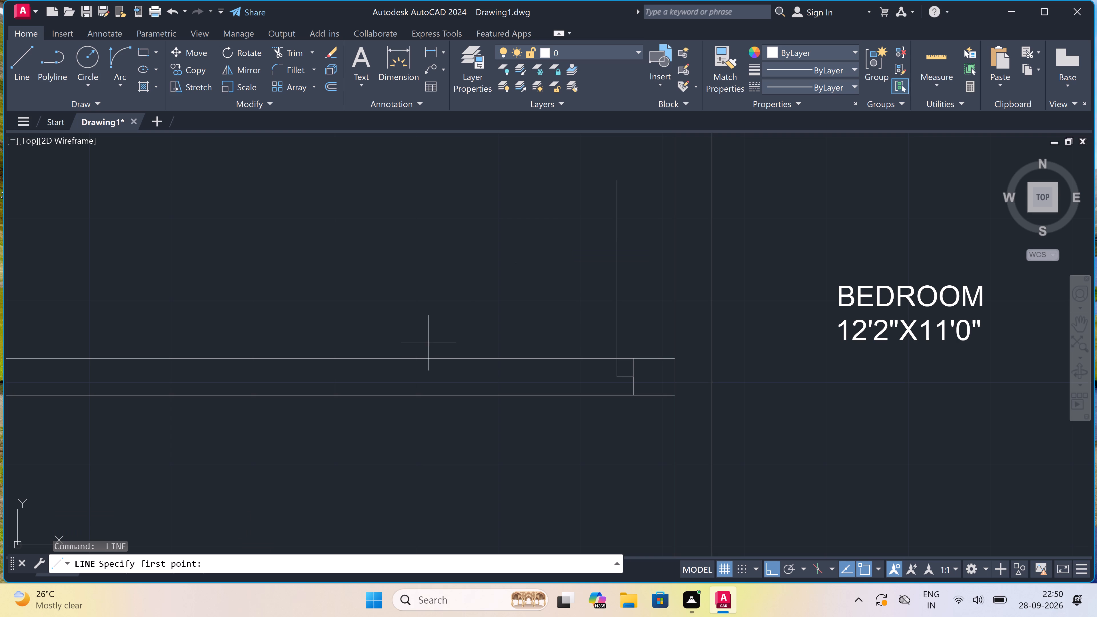
pyautogui.click(424, 359)
pyautogui.click(423, 392)
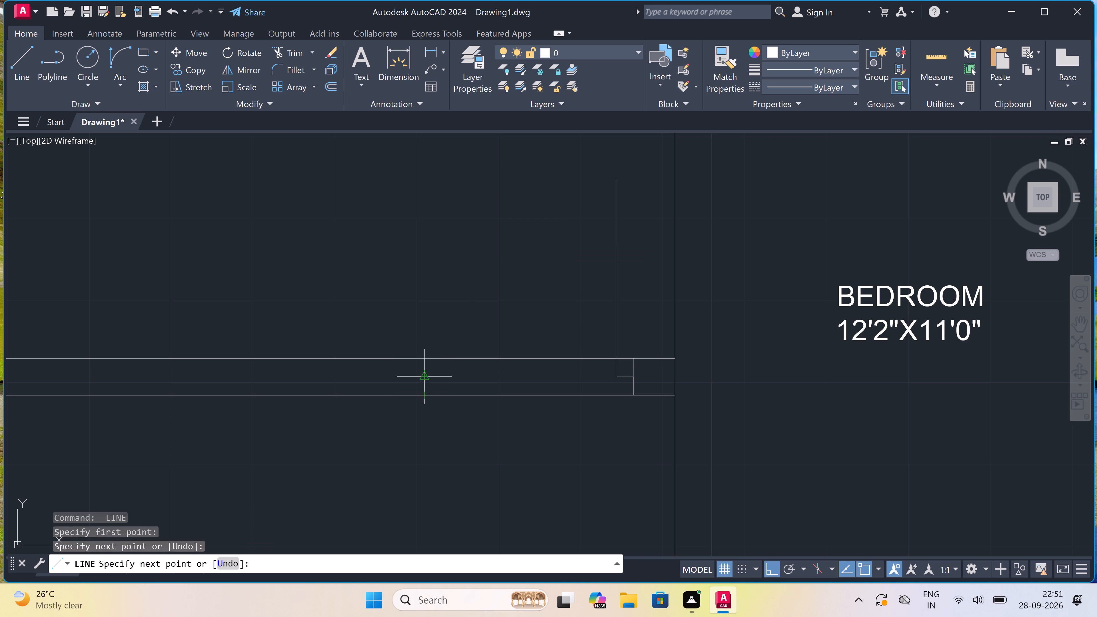
pyautogui.click(423, 380)
pyautogui.press('2')
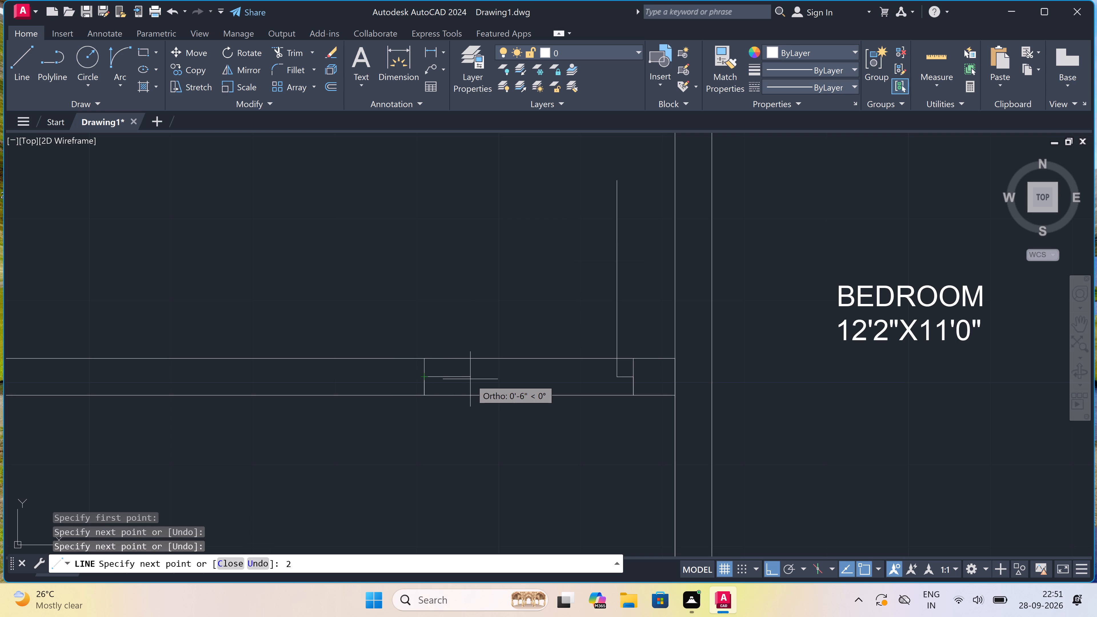
pyautogui.write('"')
pyautogui.press('space')
pyautogui.press('Escape')
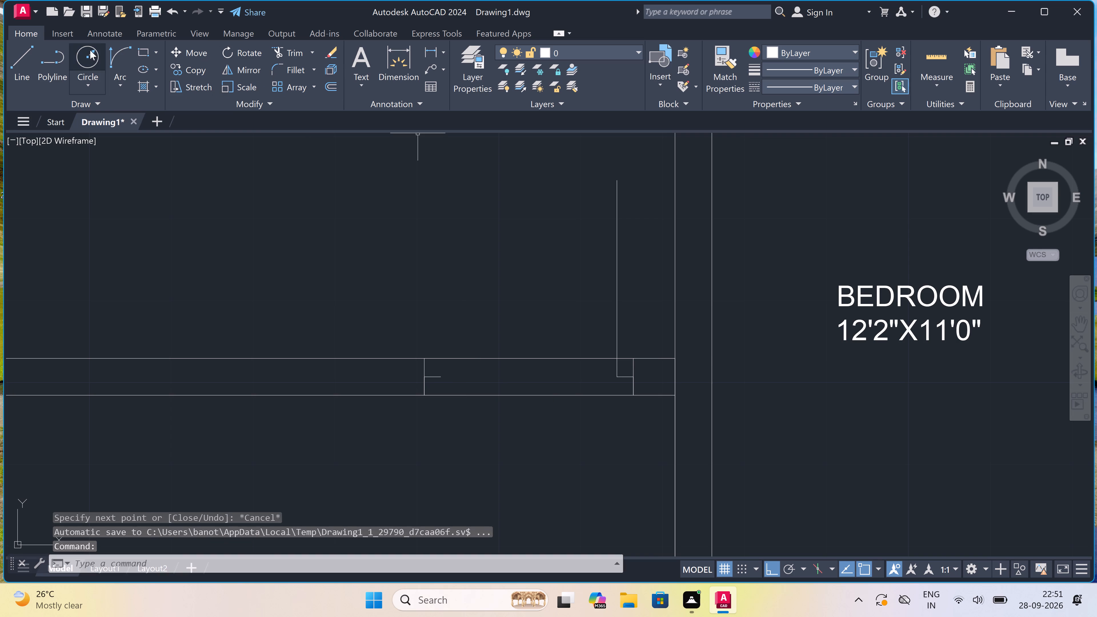
# Draw the door swing arc from the end of the opposite 2" stop to the top of the 2' leaf.
pyautogui.click(125, 50)
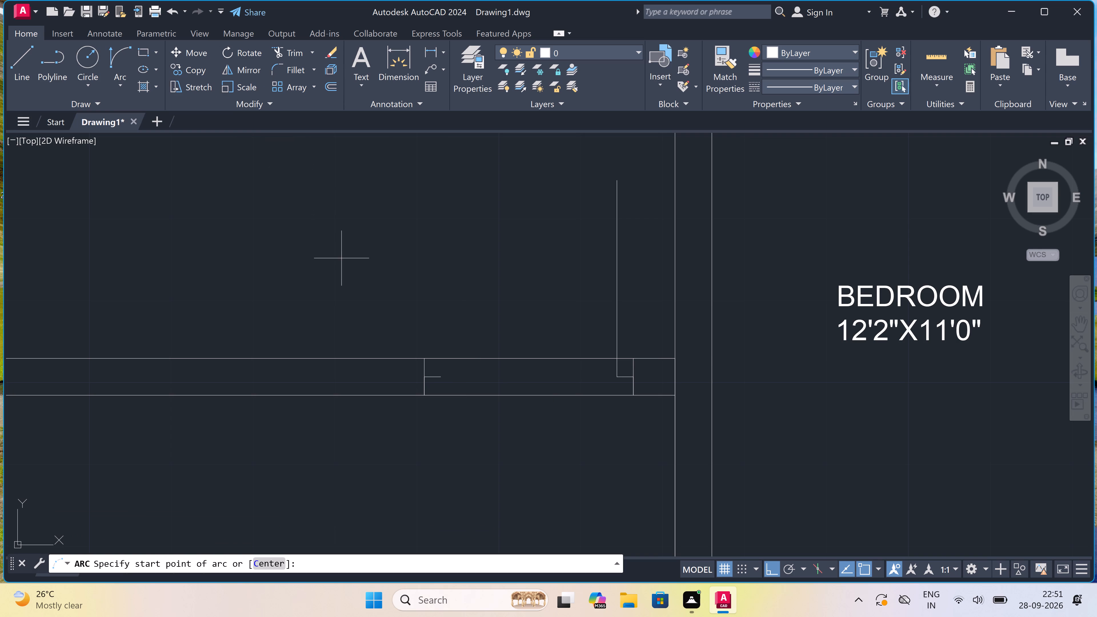
pyautogui.click(444, 374)
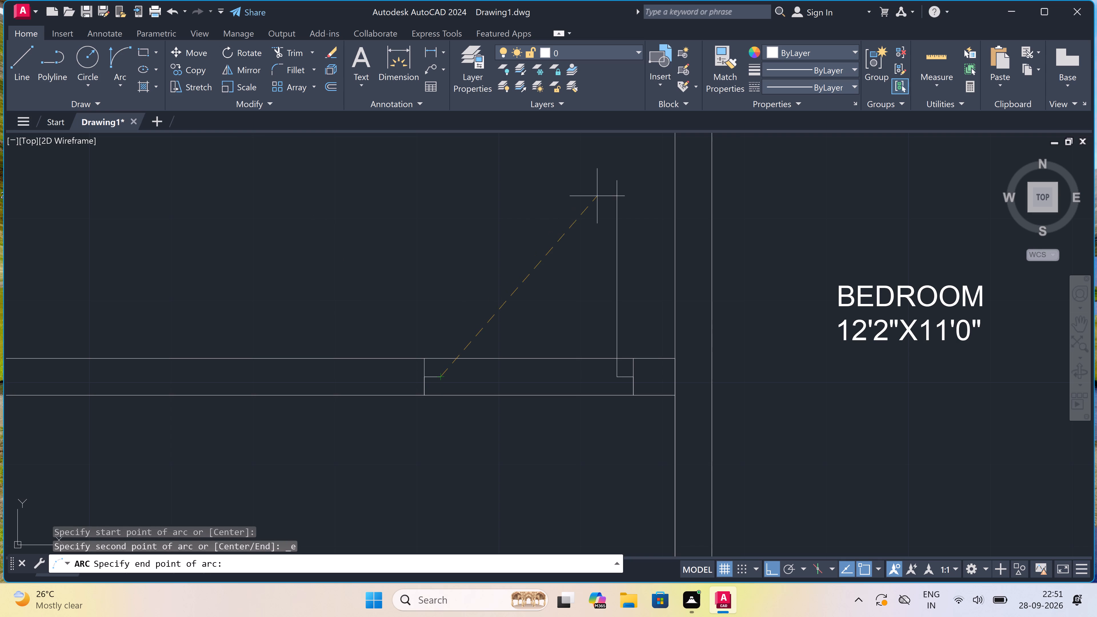
pyautogui.click(617, 179)
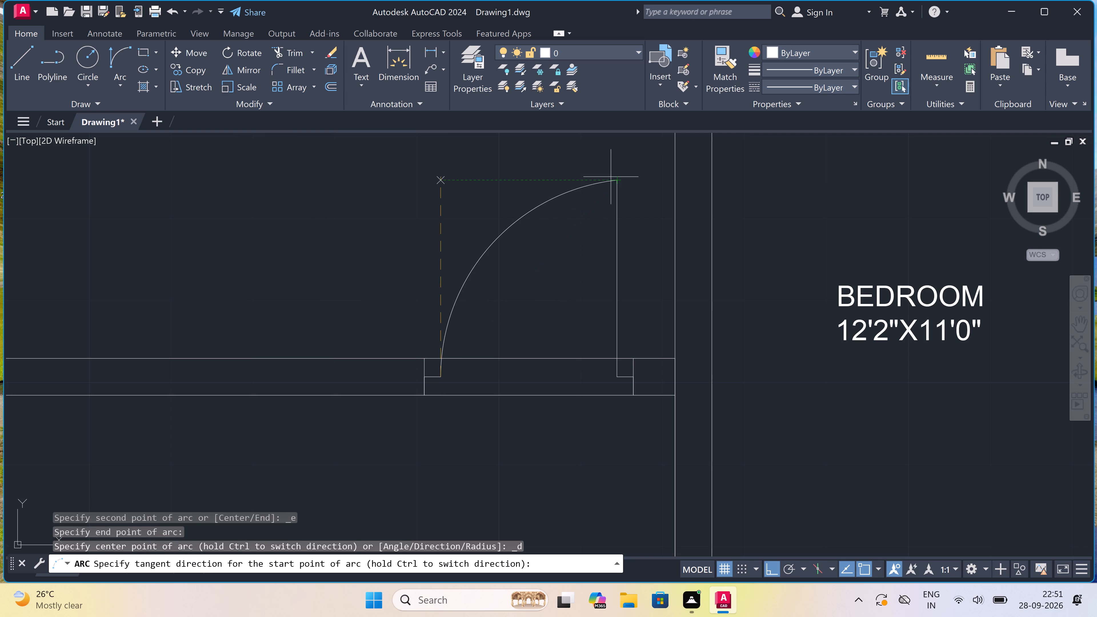
pyautogui.click(556, 182)
# Trim the wall lines across this door's opening and the side wall line closing the short wall stub beside it.
pyautogui.write('TR')
pyautogui.press('space')
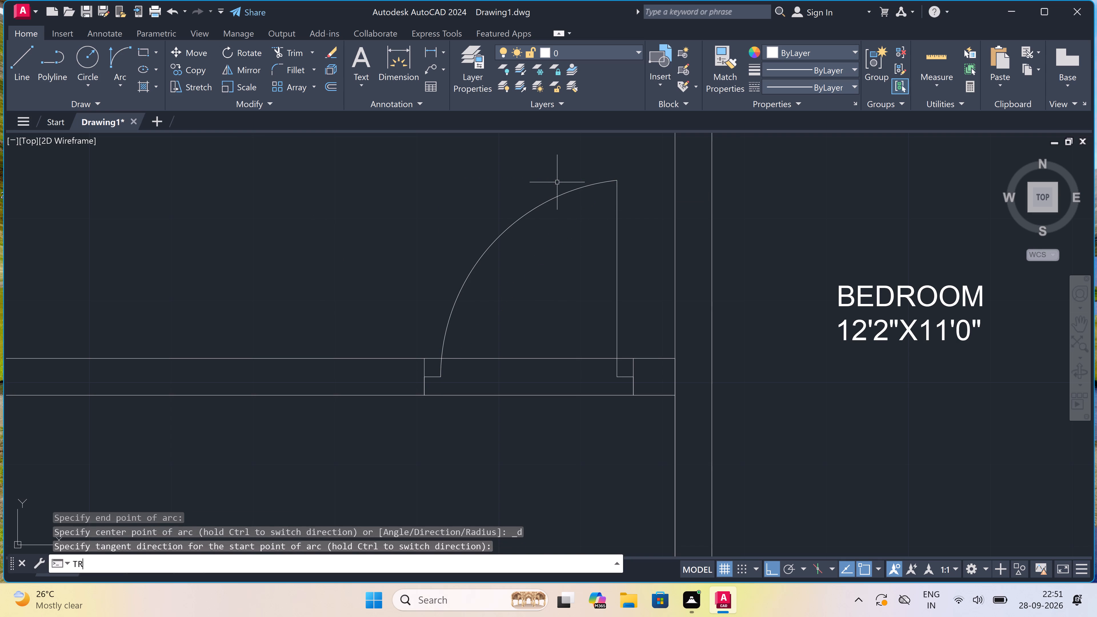
pyautogui.scroll(-1, 558, 182)
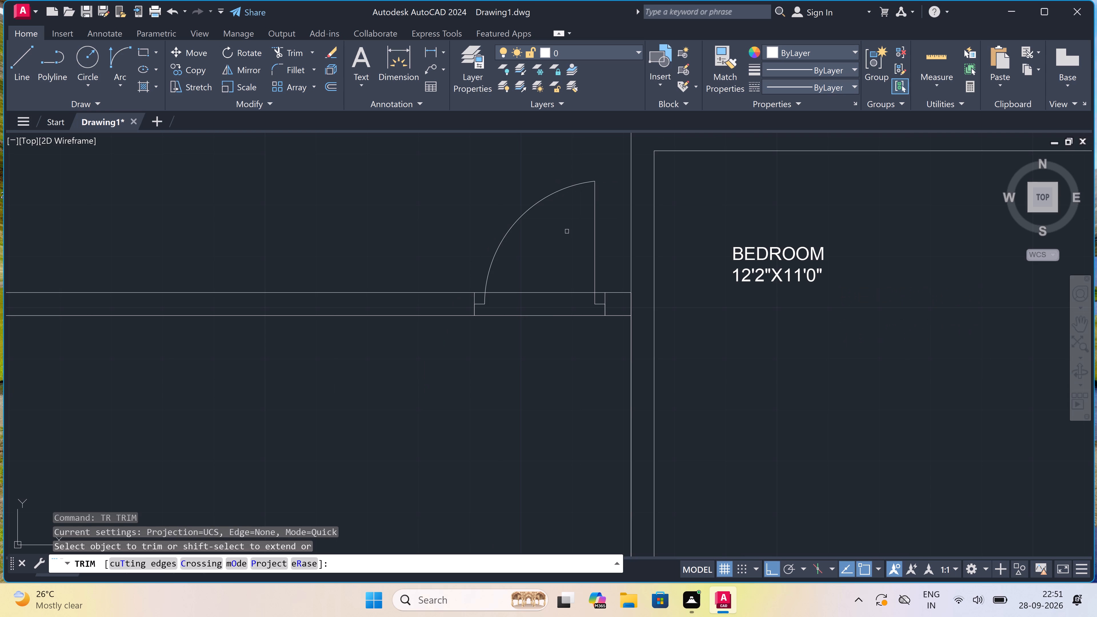
pyautogui.click(565, 236)
pyautogui.click(541, 392)
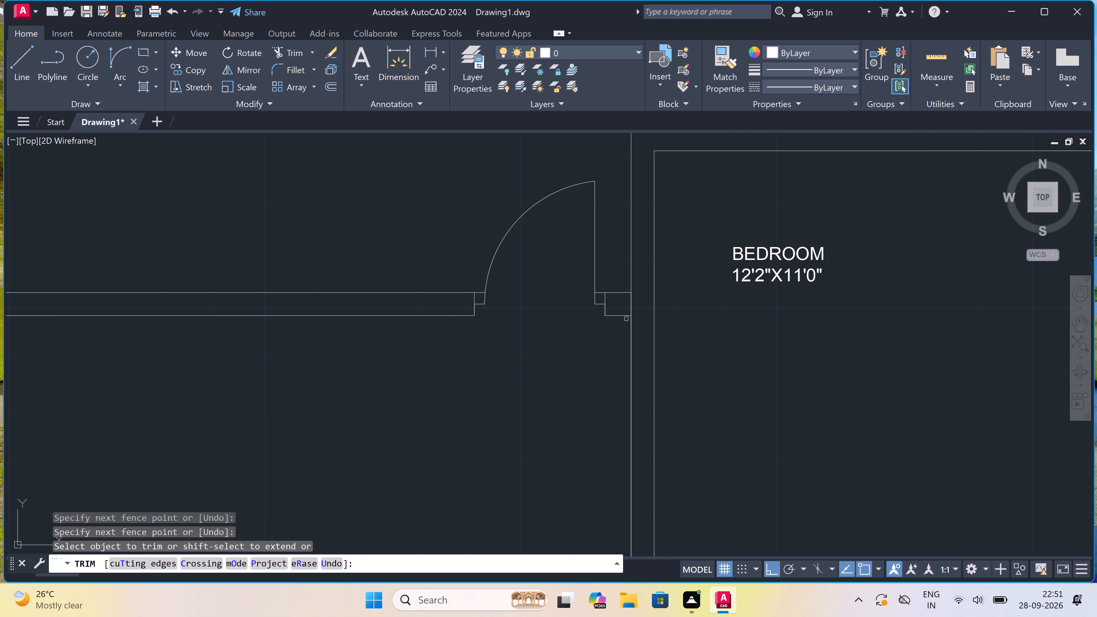
pyautogui.scroll(2, 626, 319)
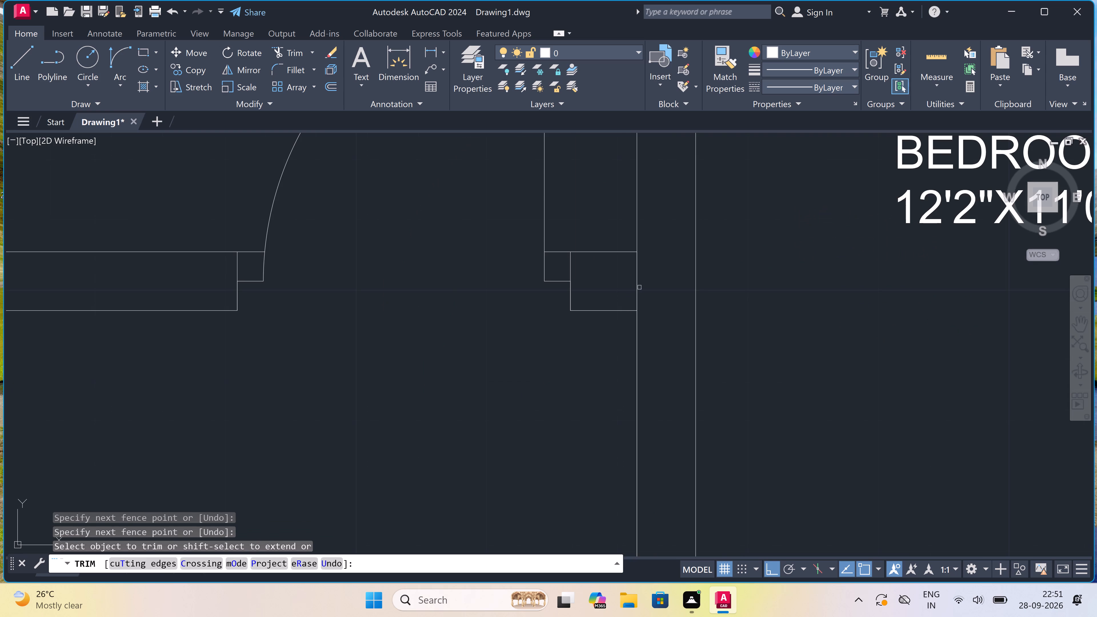
pyautogui.click(643, 283)
pyautogui.click(619, 285)
# Trim the horizontal wall lines crossing the central partition between the two upper middle bedrooms to open the junction.
pyautogui.scroll(-5, 619, 285)
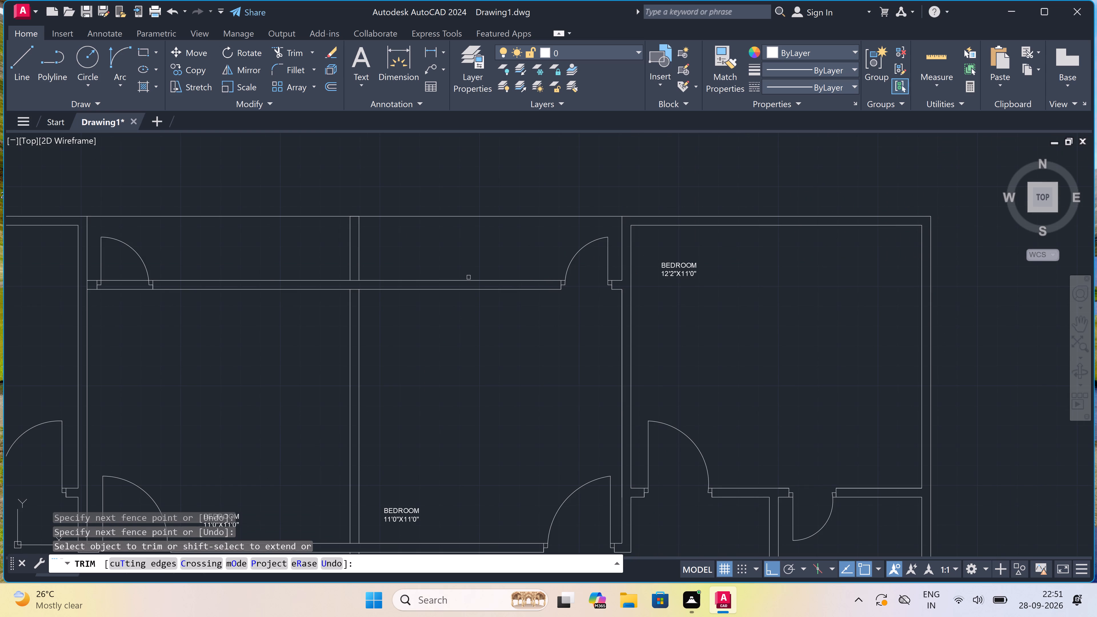
pyautogui.scroll(-1, 469, 277)
pyautogui.scroll(3, 402, 276)
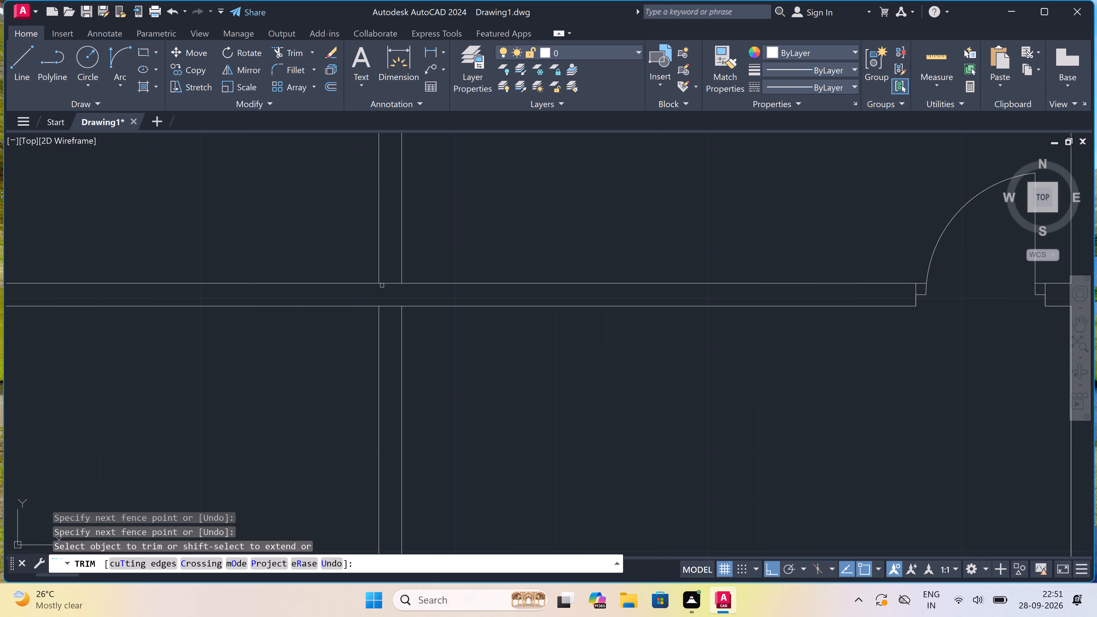
pyautogui.click(390, 273)
pyautogui.click(385, 360)
# Trim the wall lines across the door opening above the upper middle-left bedroom and the side wall line closing its adjacent stub.
pyautogui.scroll(-4, 534, 358)
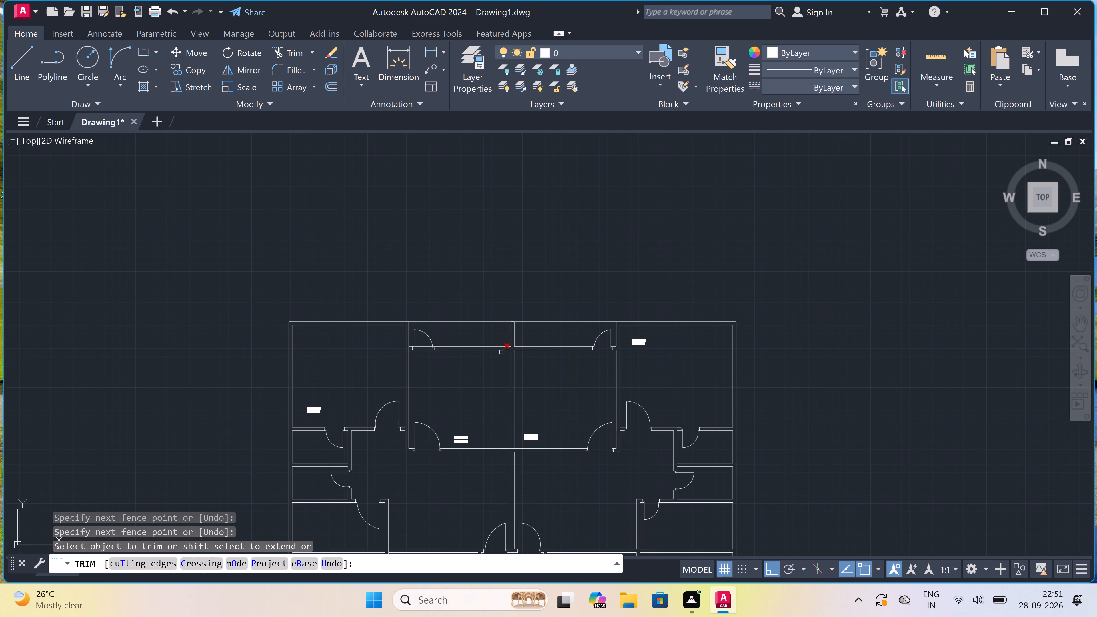
pyautogui.scroll(4, 414, 341)
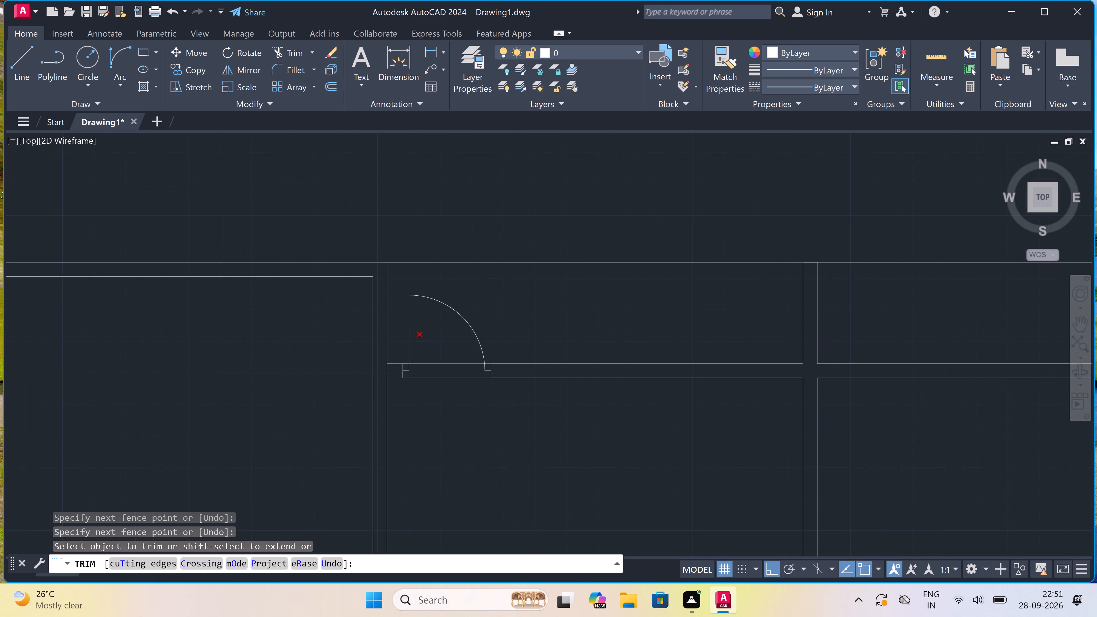
pyautogui.click(425, 343)
pyautogui.click(447, 440)
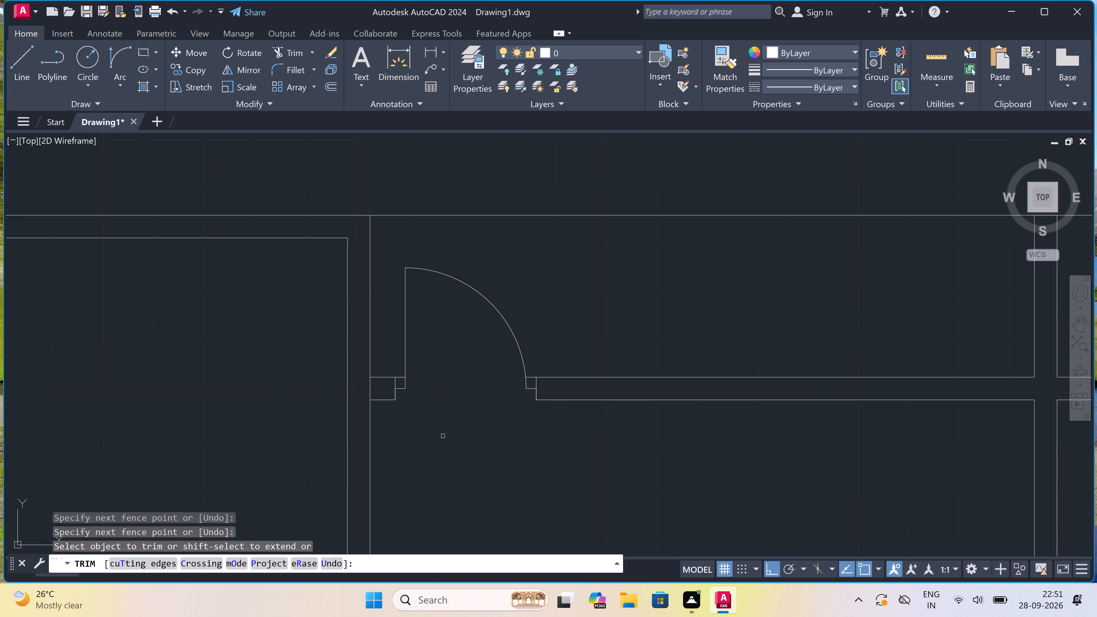
pyautogui.click(367, 386)
pyautogui.click(373, 387)
pyautogui.scroll(-3, 459, 365)
pyautogui.scroll(-2, 536, 348)
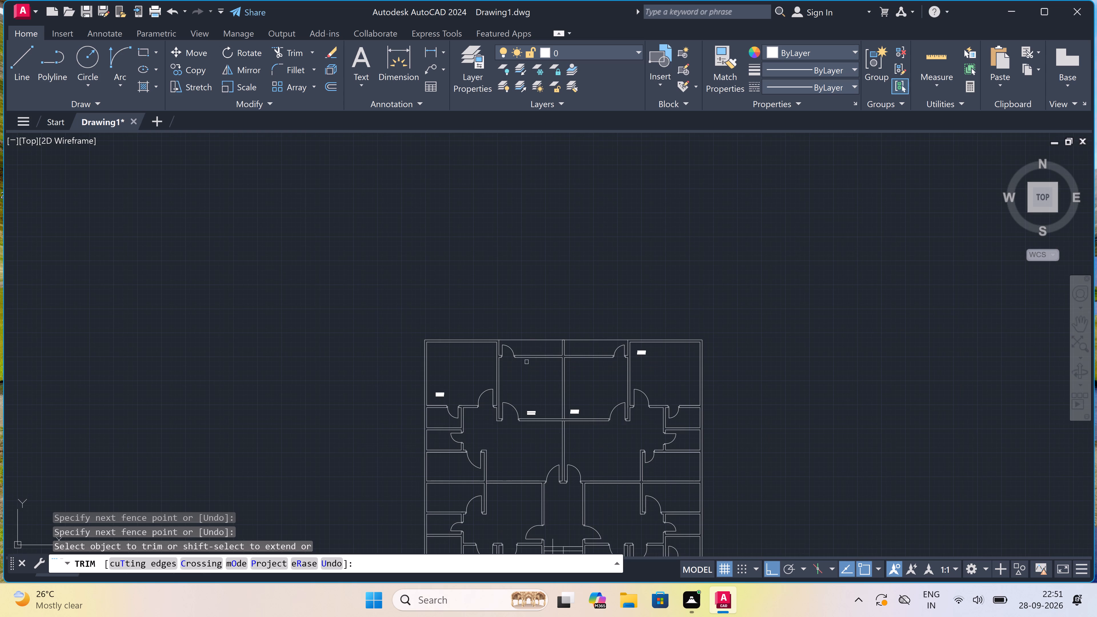
pyautogui.scroll(2, 526, 367)
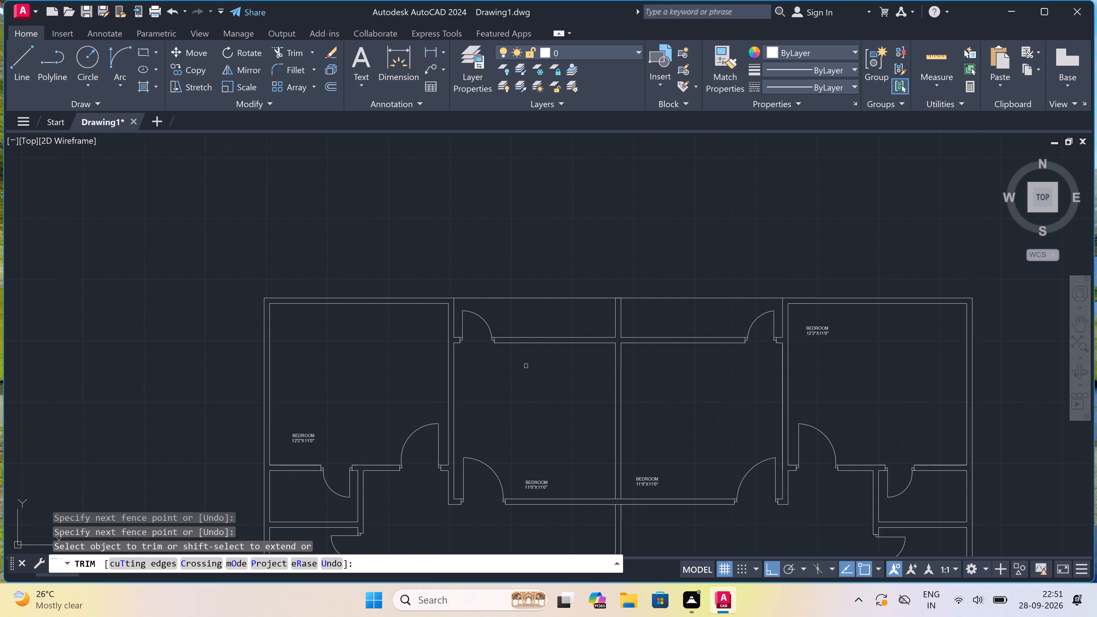
pyautogui.press('Escape')
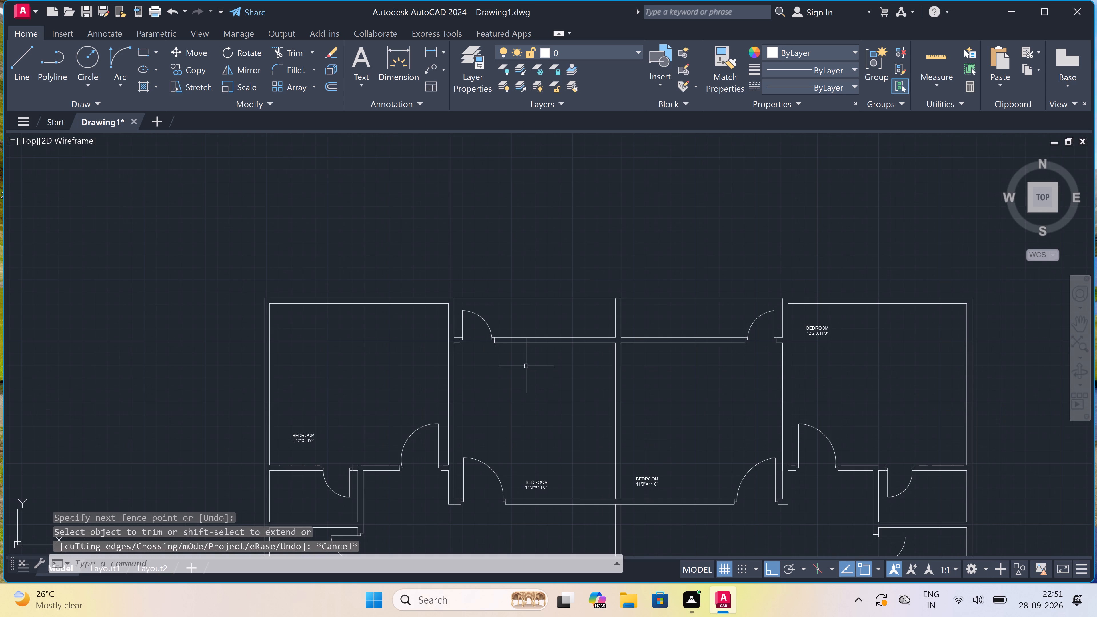
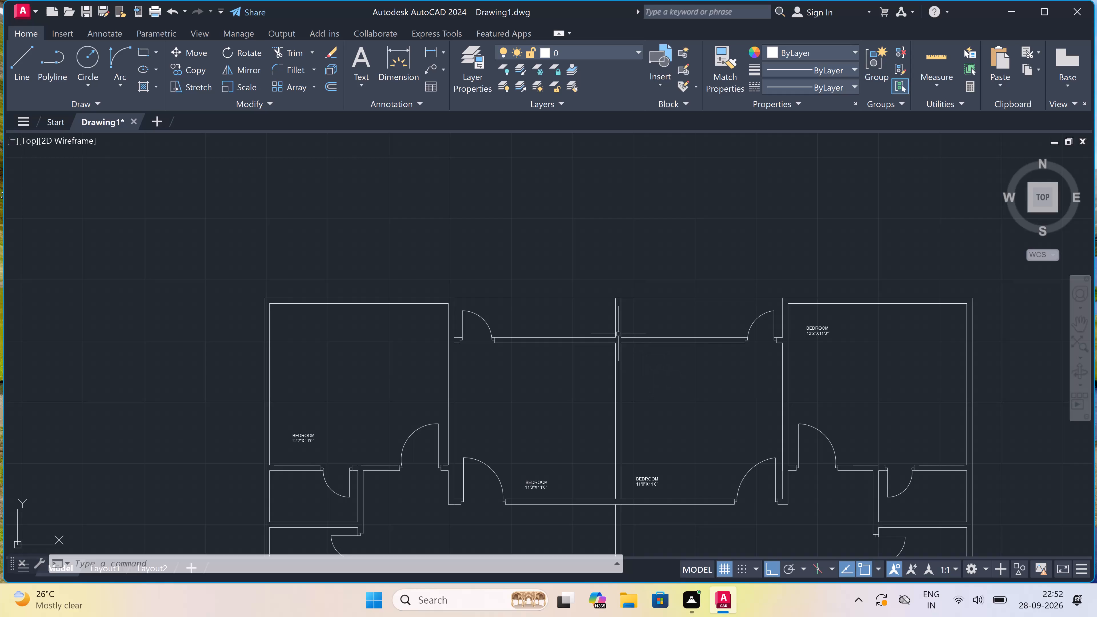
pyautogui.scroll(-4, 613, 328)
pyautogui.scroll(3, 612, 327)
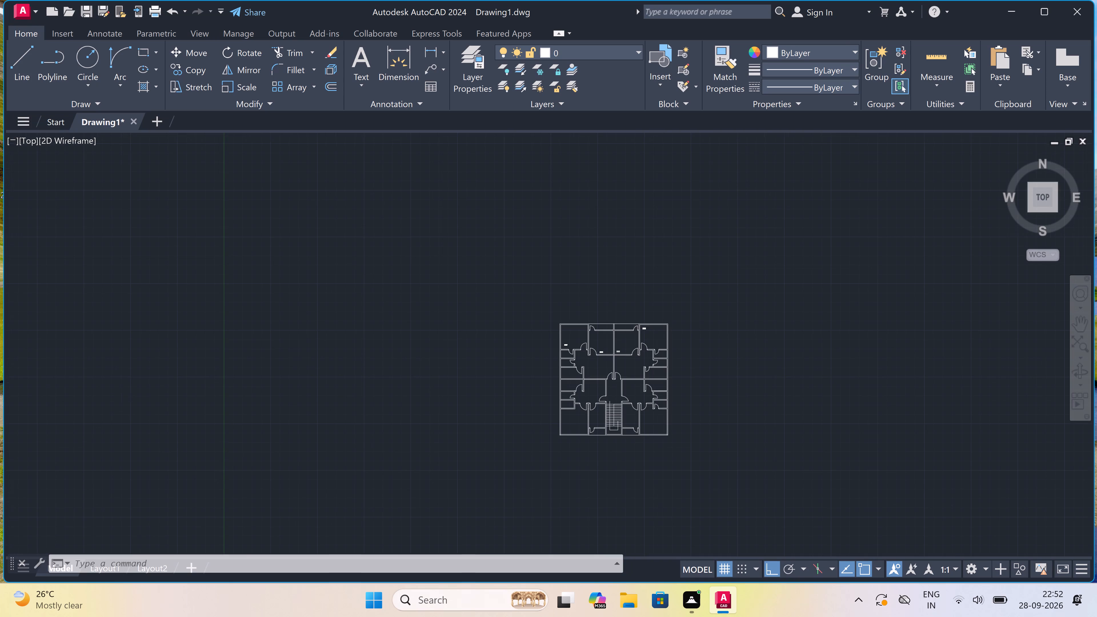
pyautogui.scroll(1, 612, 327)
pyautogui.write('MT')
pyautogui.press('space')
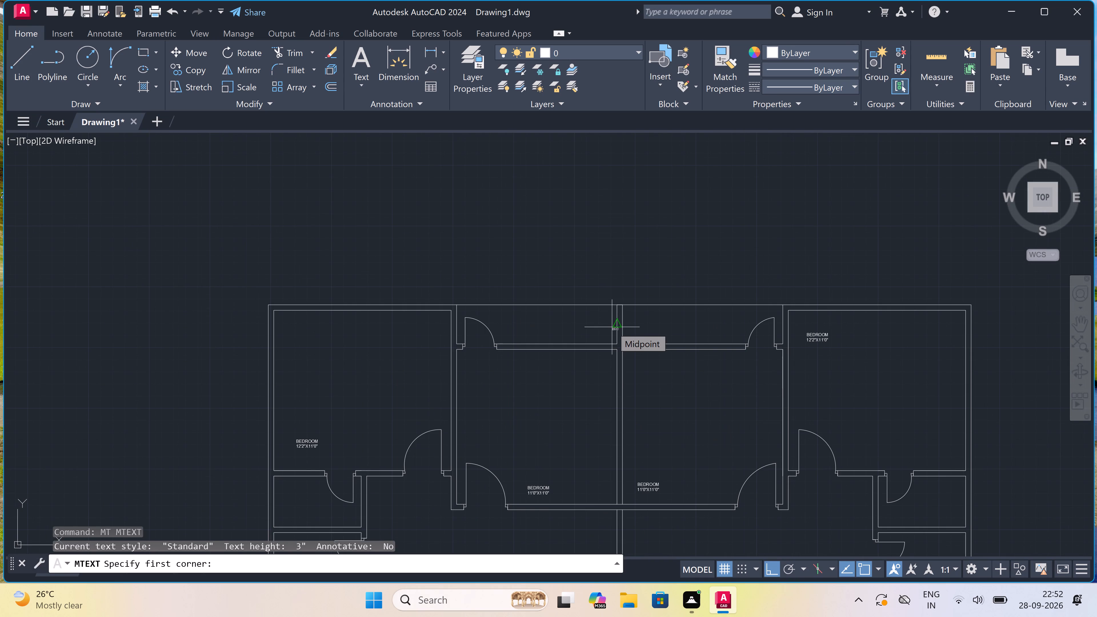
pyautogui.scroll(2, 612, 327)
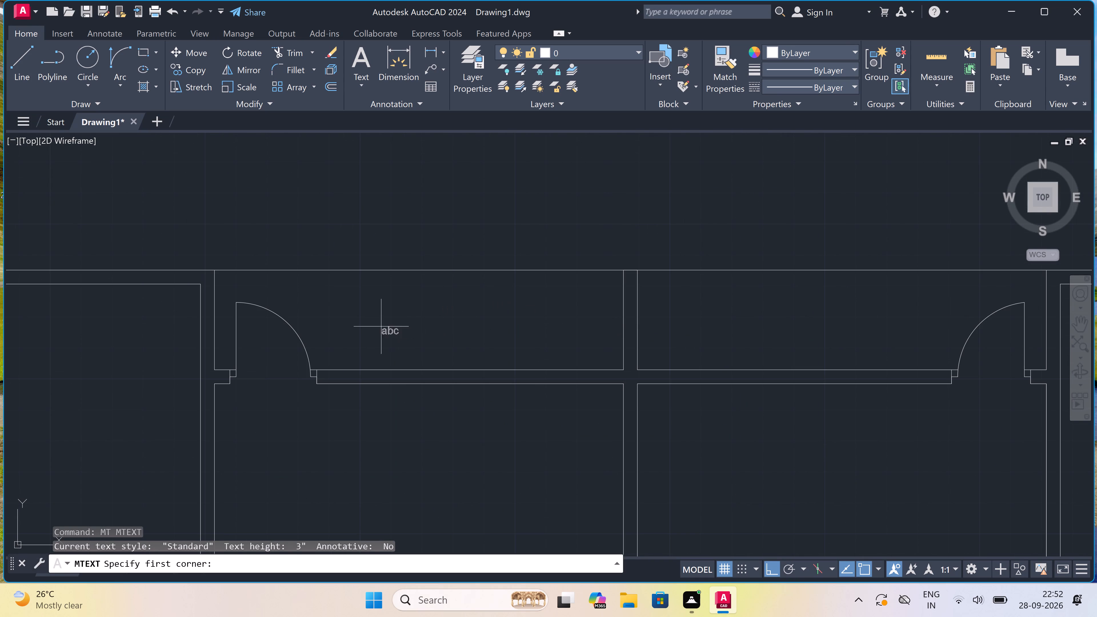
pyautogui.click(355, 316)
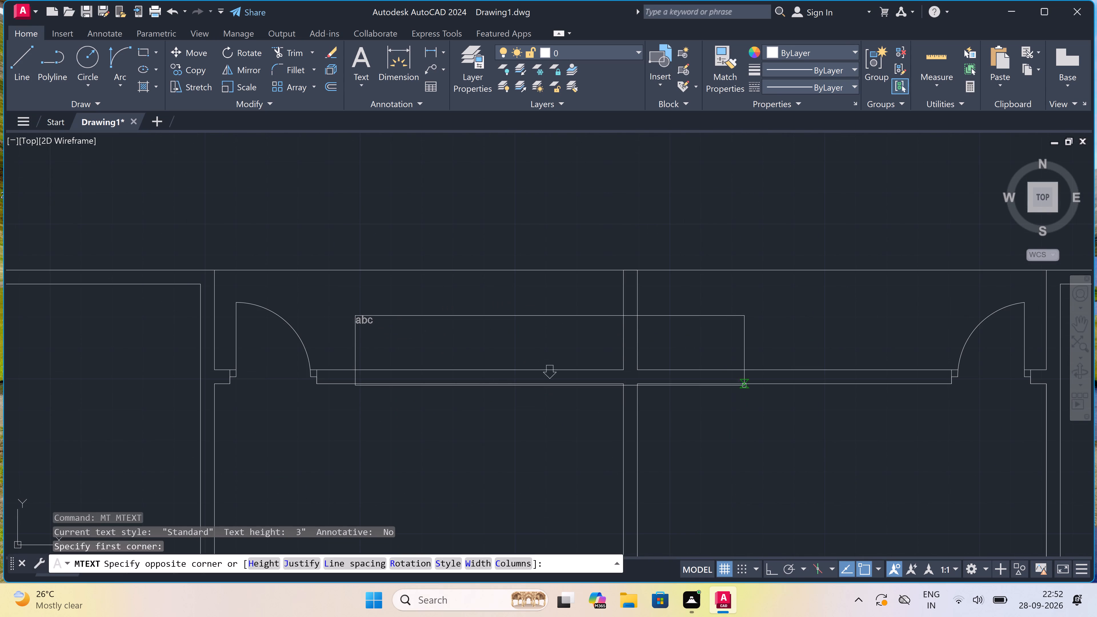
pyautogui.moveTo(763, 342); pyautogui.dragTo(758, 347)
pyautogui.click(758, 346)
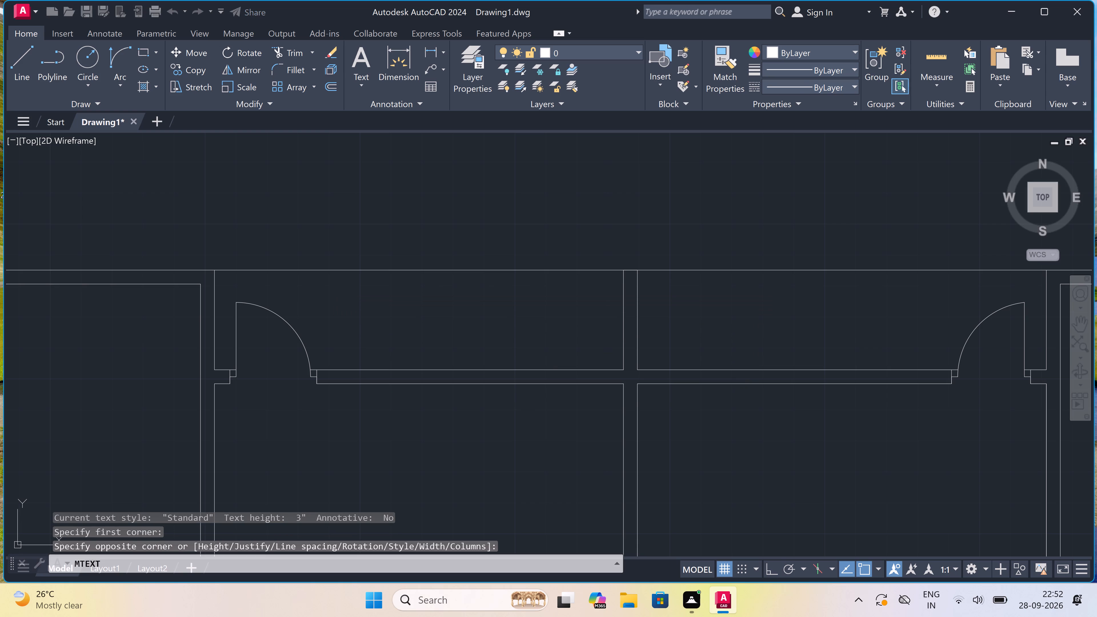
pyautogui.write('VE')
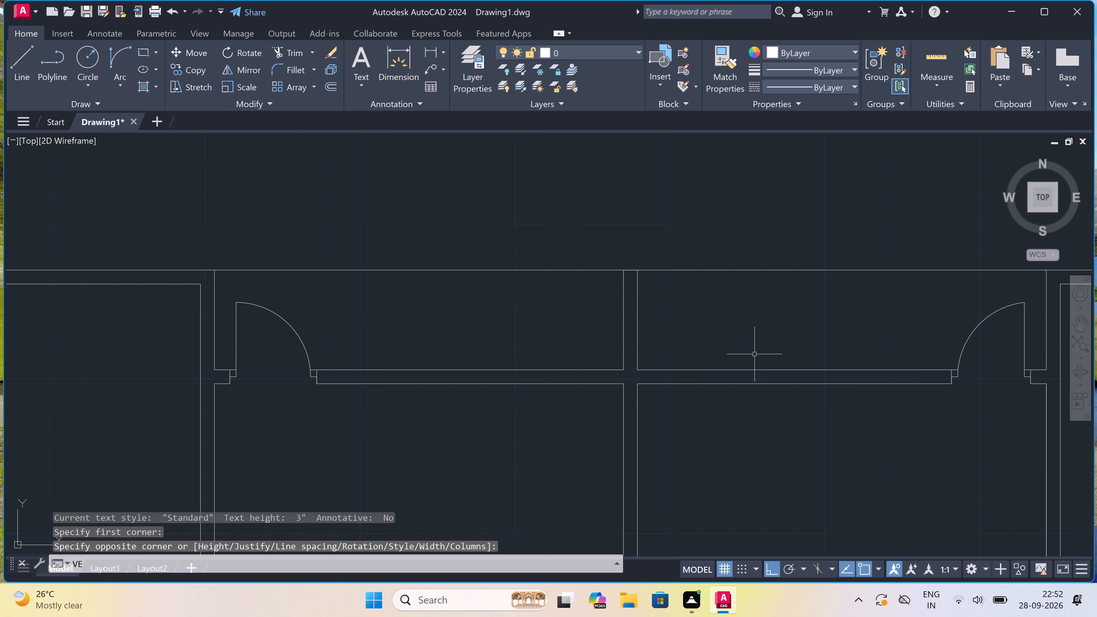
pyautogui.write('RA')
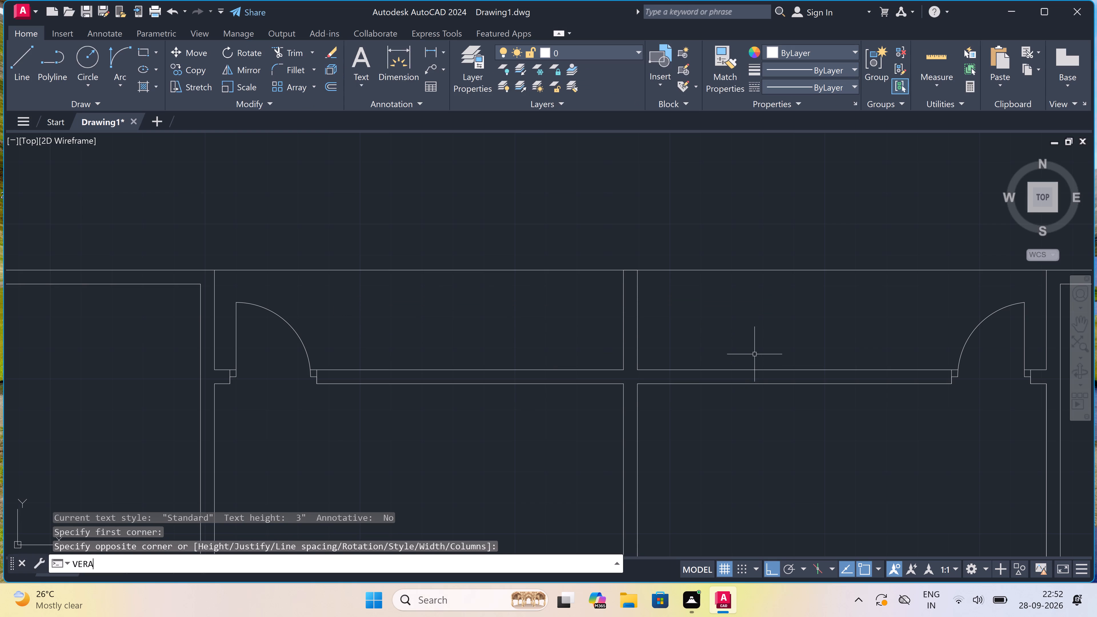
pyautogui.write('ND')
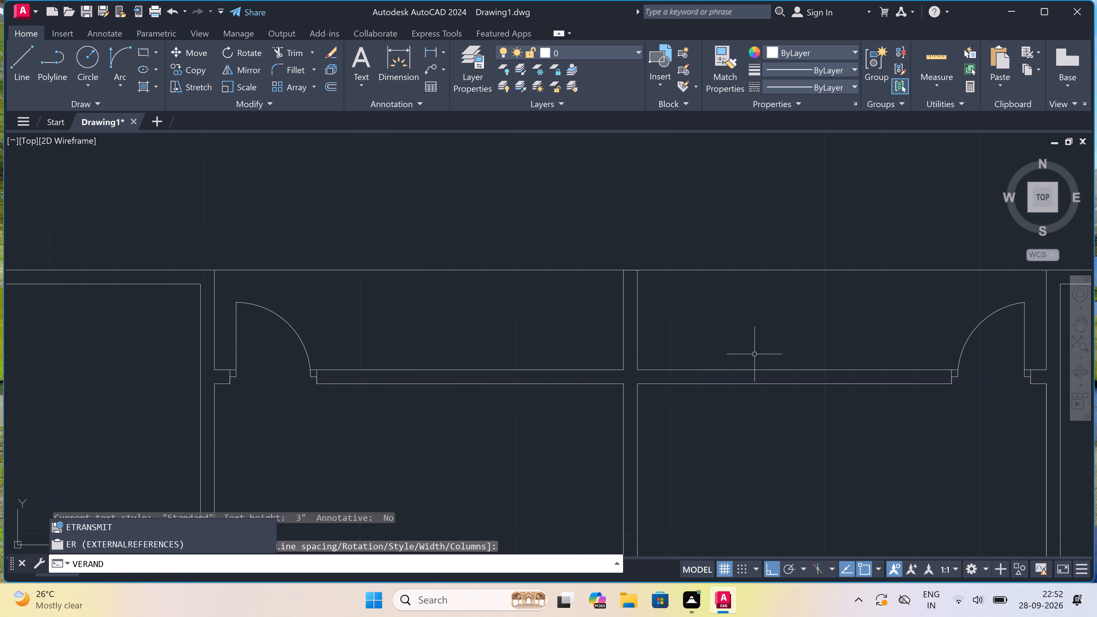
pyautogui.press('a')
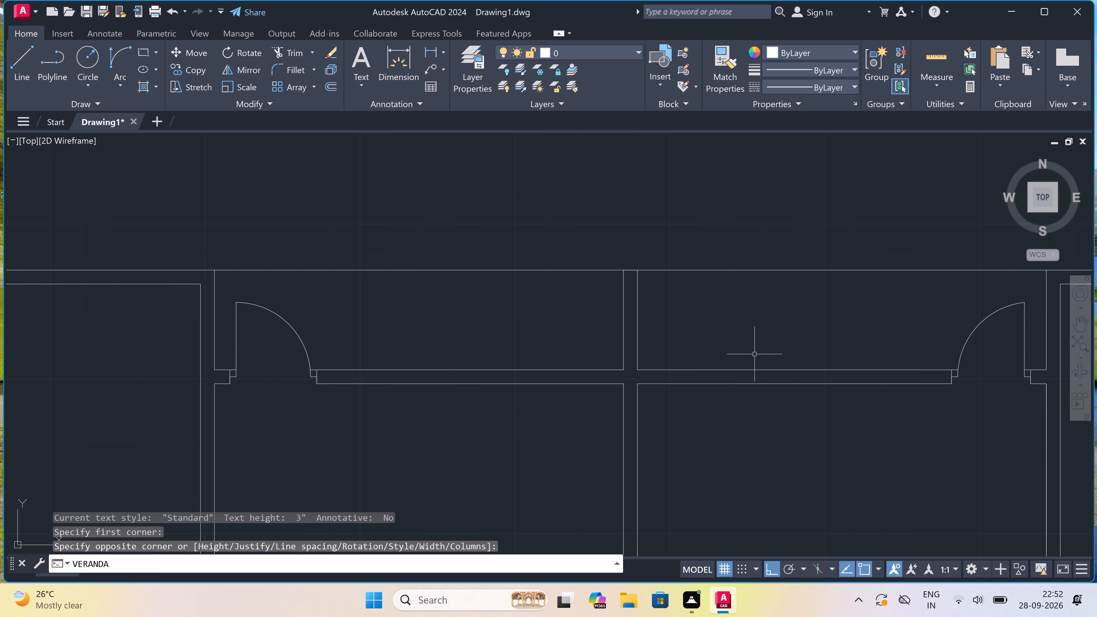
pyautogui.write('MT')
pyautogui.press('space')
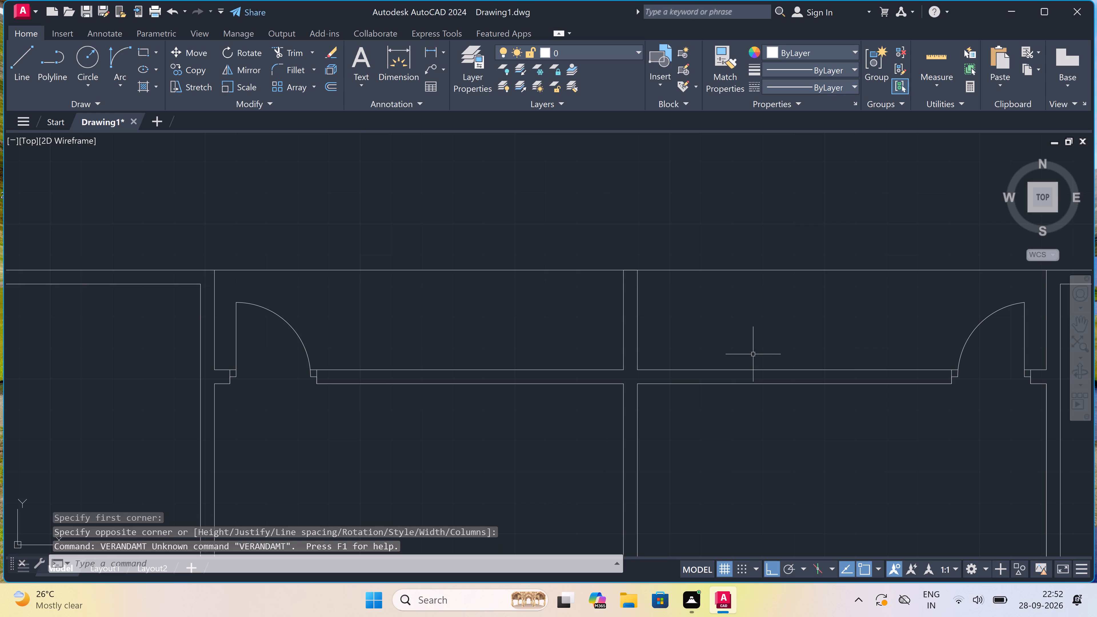
# Add the multiline text label VERANDHA in the narrow strip above the upper middle-left bedroom.
pyautogui.write('MT')
pyautogui.press('space')
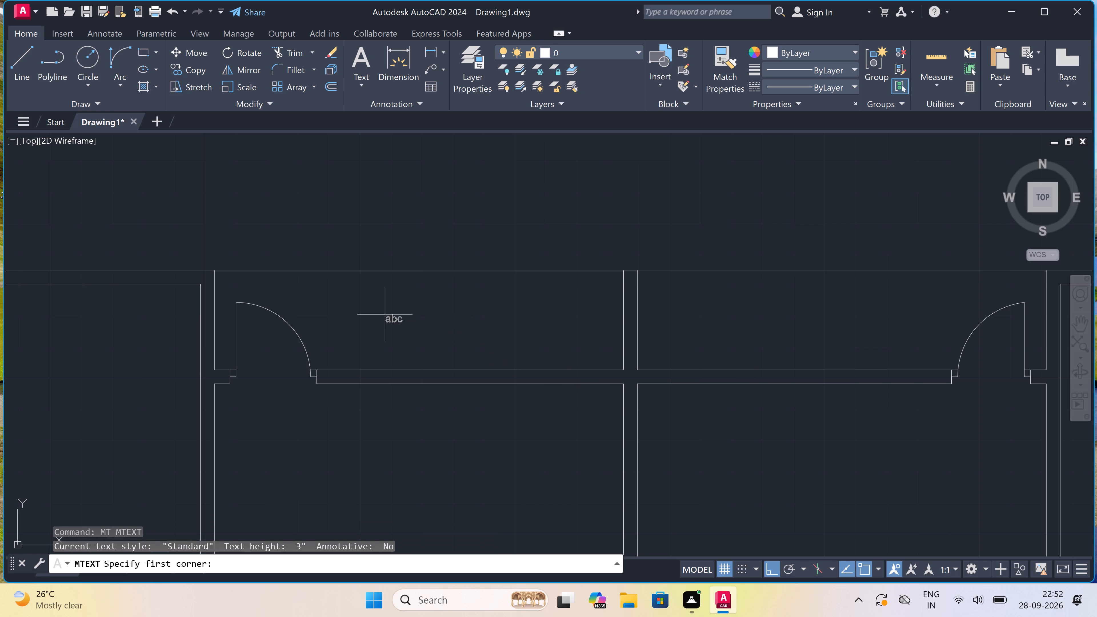
pyautogui.moveTo(369, 320); pyautogui.dragTo(376, 320)
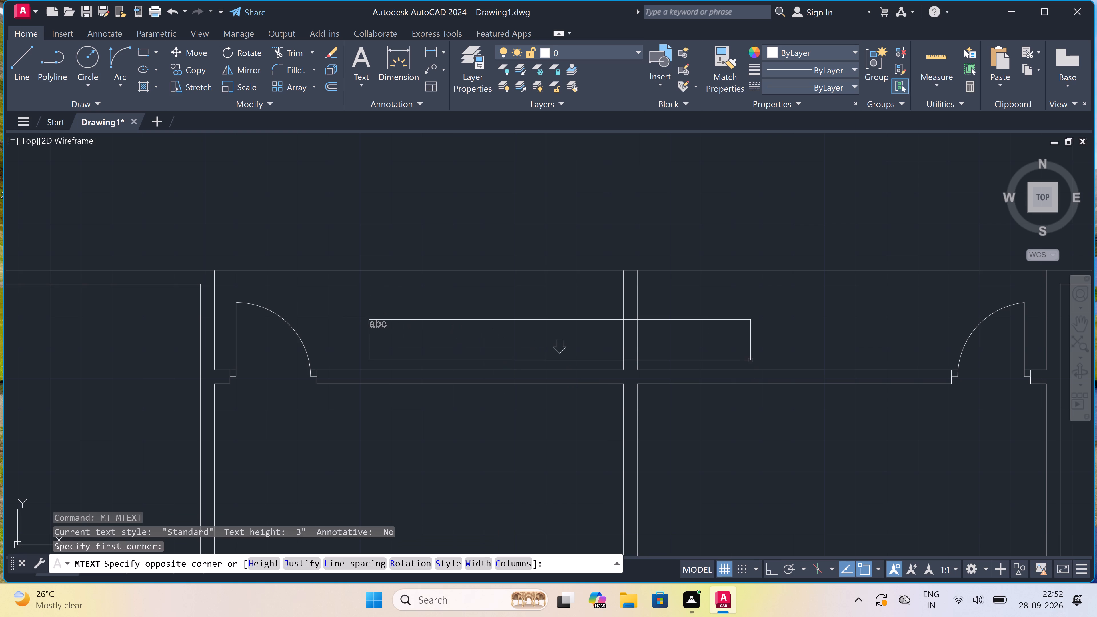
pyautogui.click(755, 351)
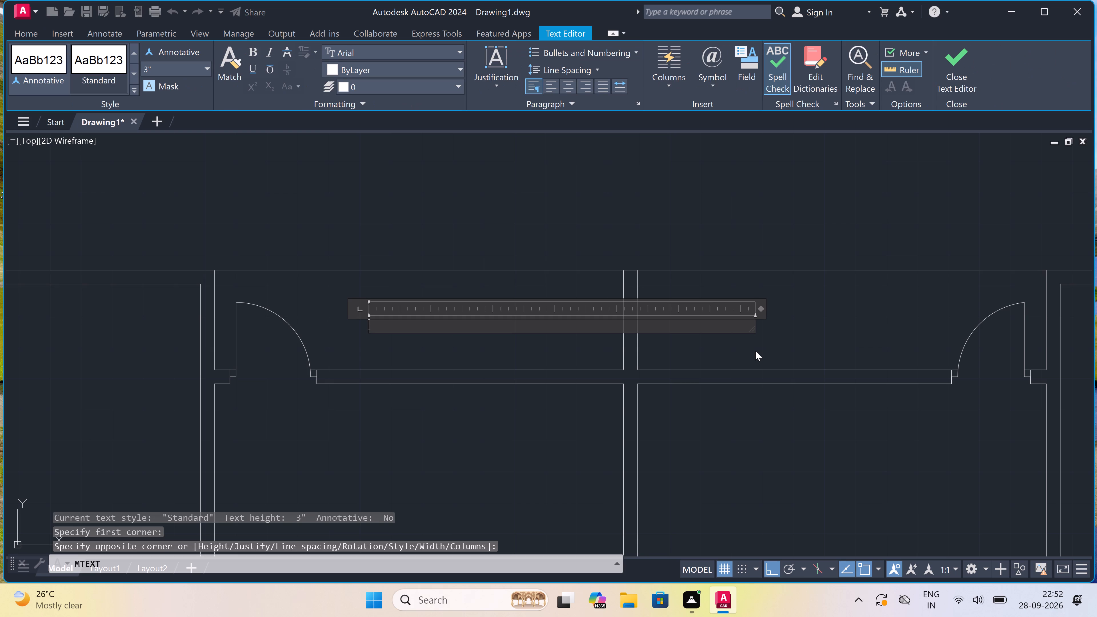
pyautogui.write('VERAN')
pyautogui.write('DHA')
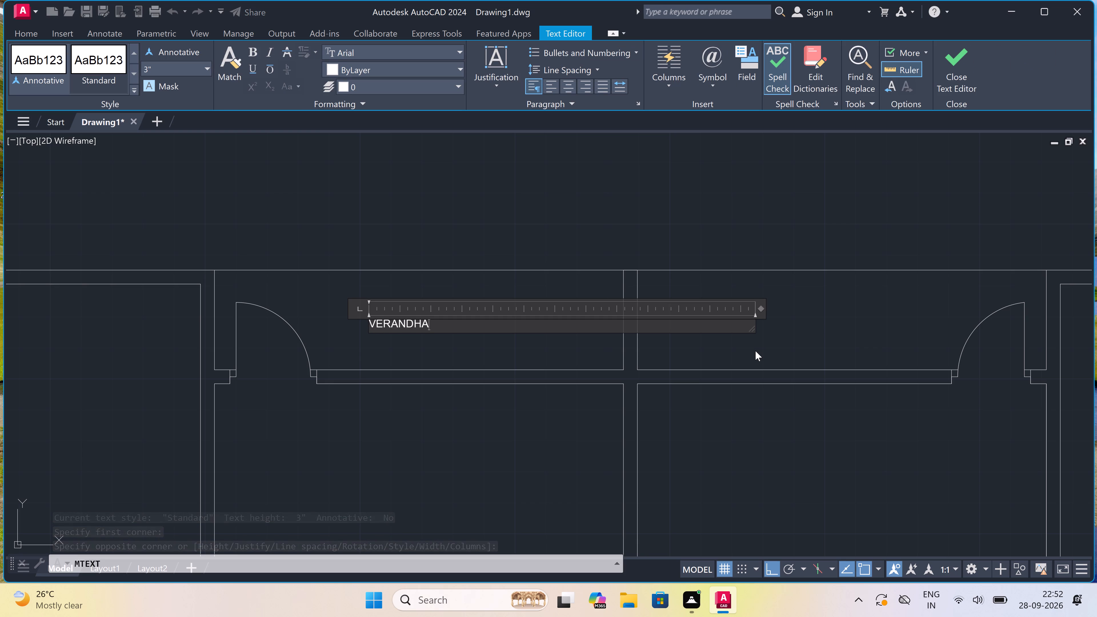
pyautogui.click(460, 336)
# Copy the VERANDHA label horizontally about 10'-8" into the matching strip across the central partition.
pyautogui.click(403, 327)
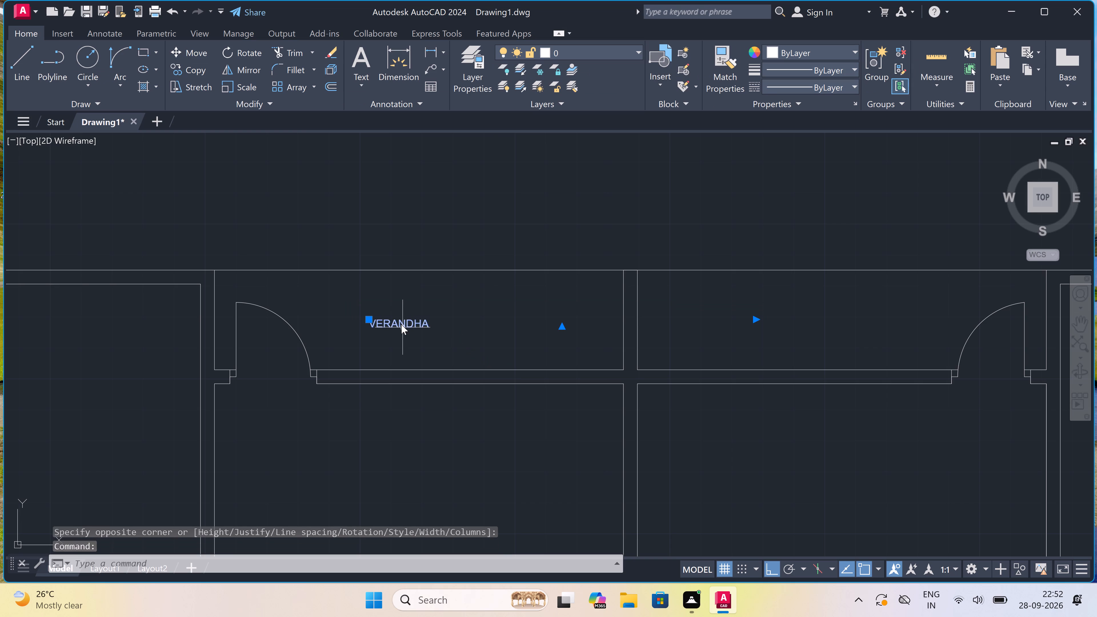
pyautogui.click(195, 67)
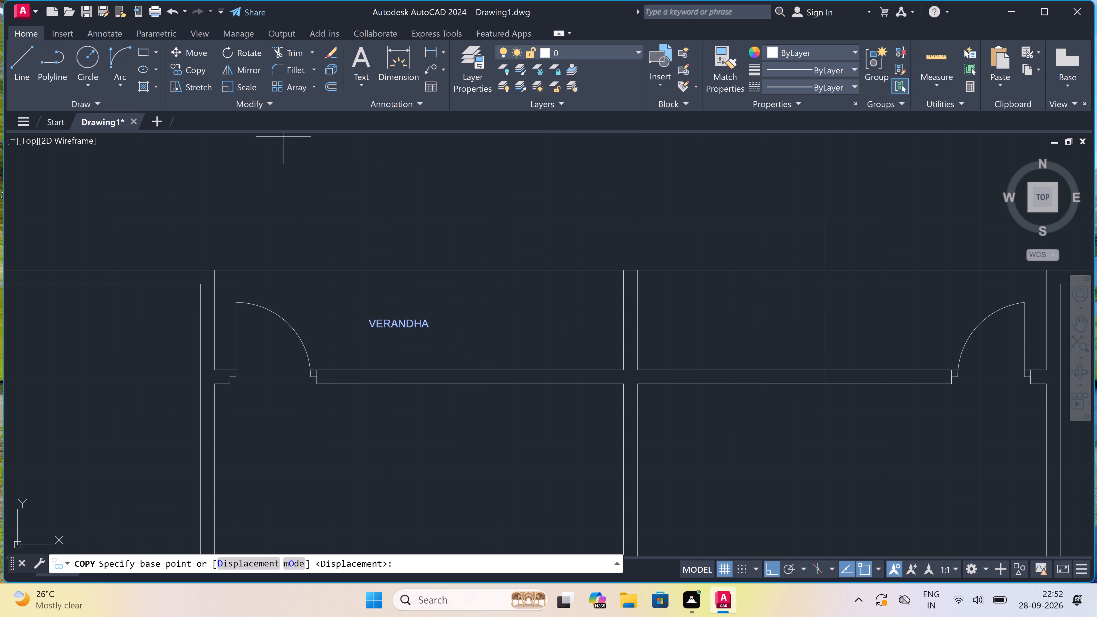
pyautogui.click(394, 326)
pyautogui.click(791, 351)
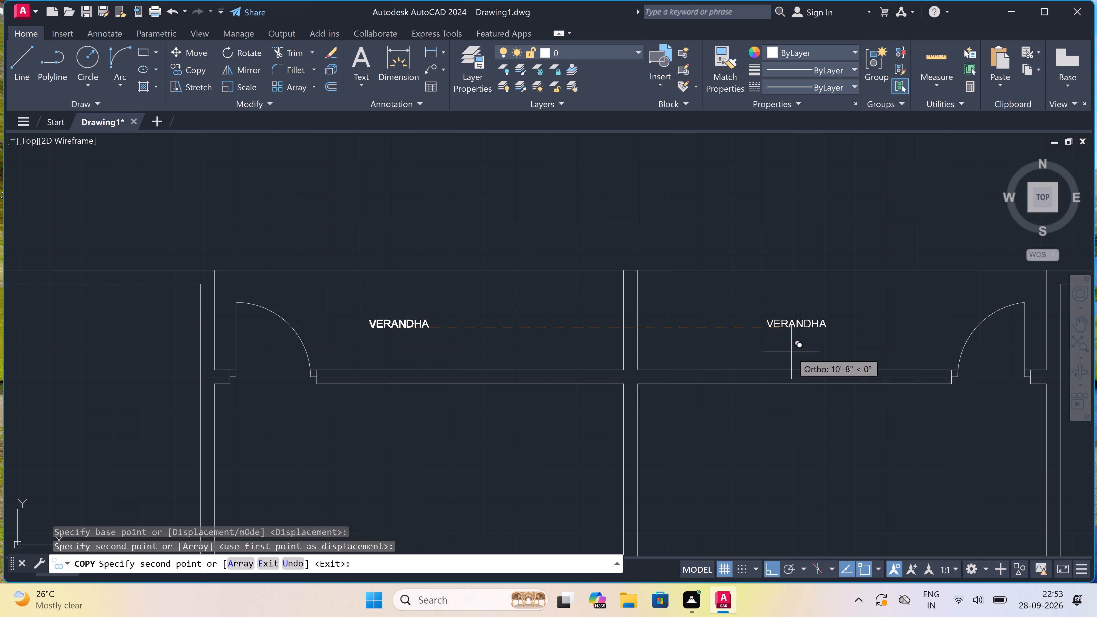
pyautogui.press('Escape')
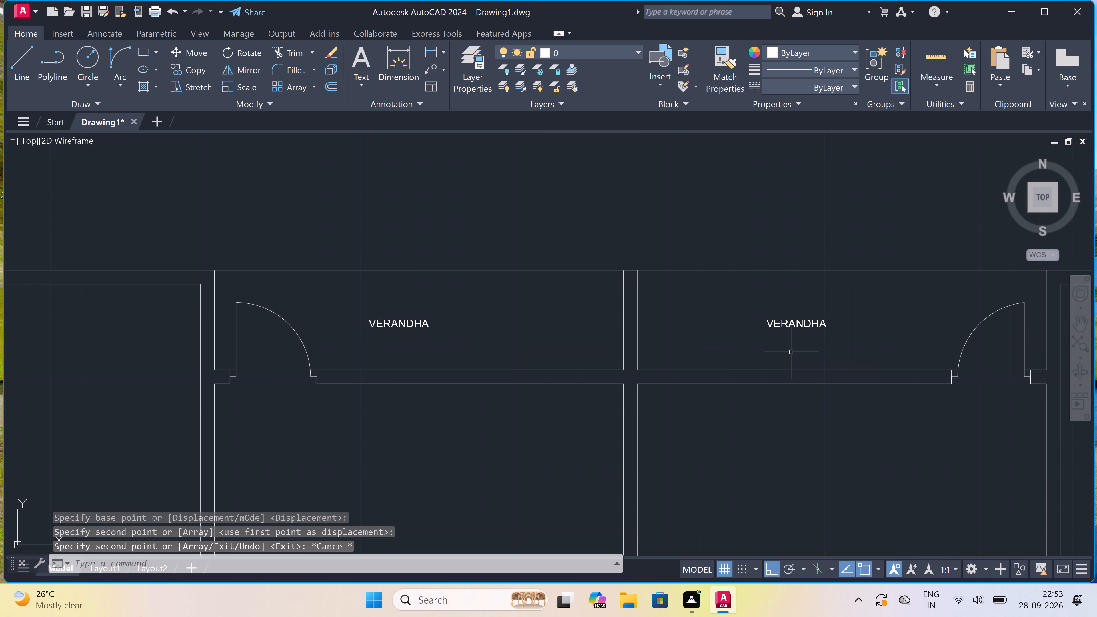
# Place a multiline text box below the door swing in the small room directly beneath the upper-right 12'2"X11'0" bedroom.
pyautogui.scroll(-5, 641, 310)
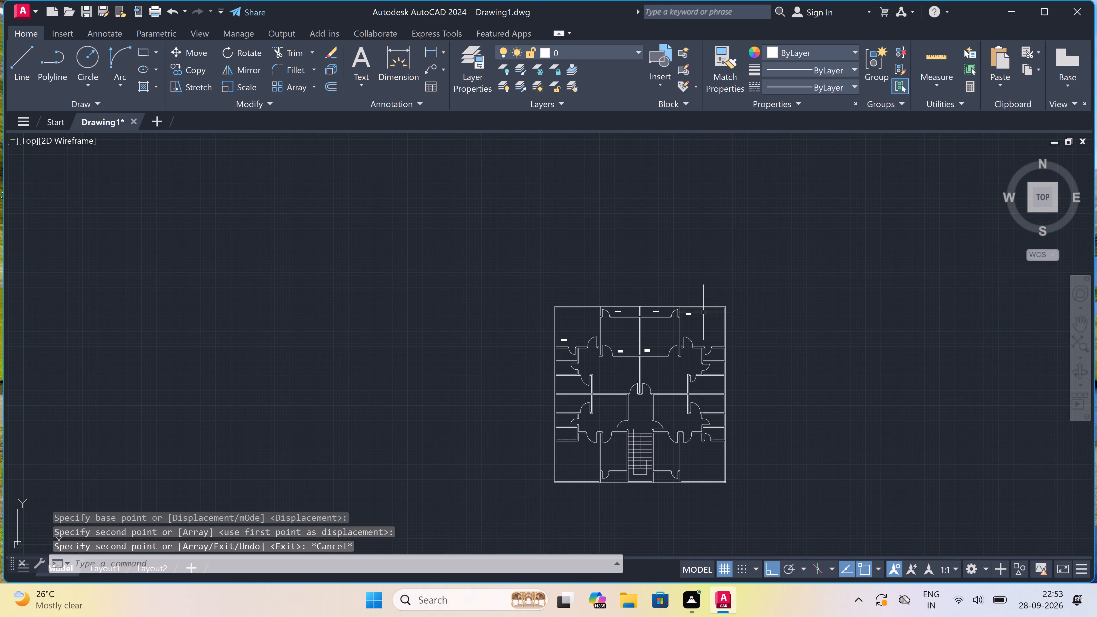
pyautogui.scroll(4, 730, 343)
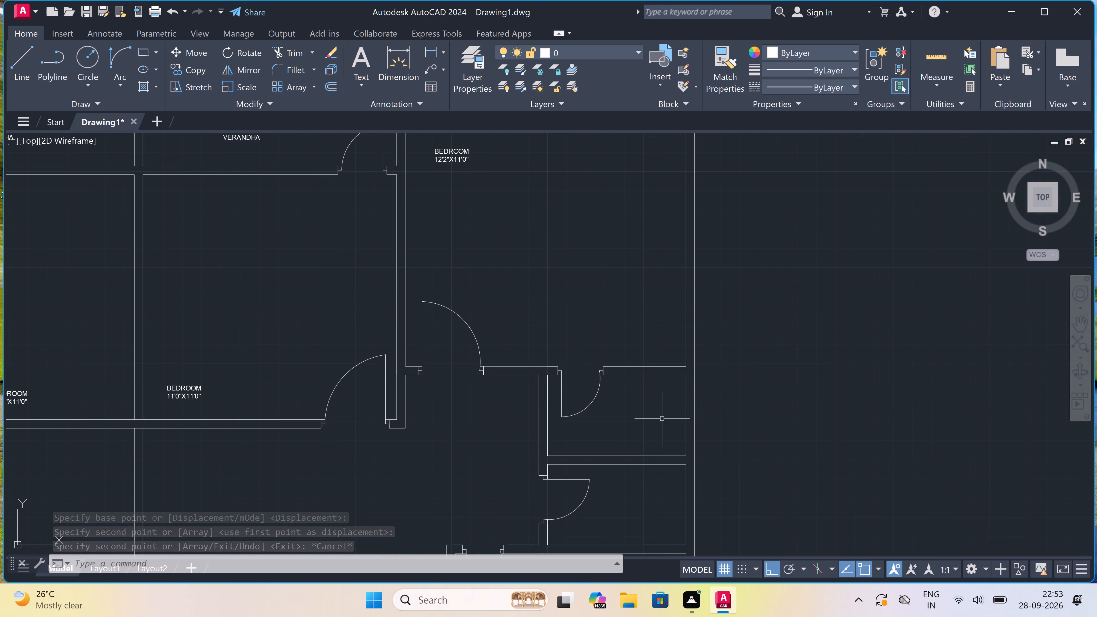
pyautogui.scroll(1, 655, 416)
pyautogui.write('MT')
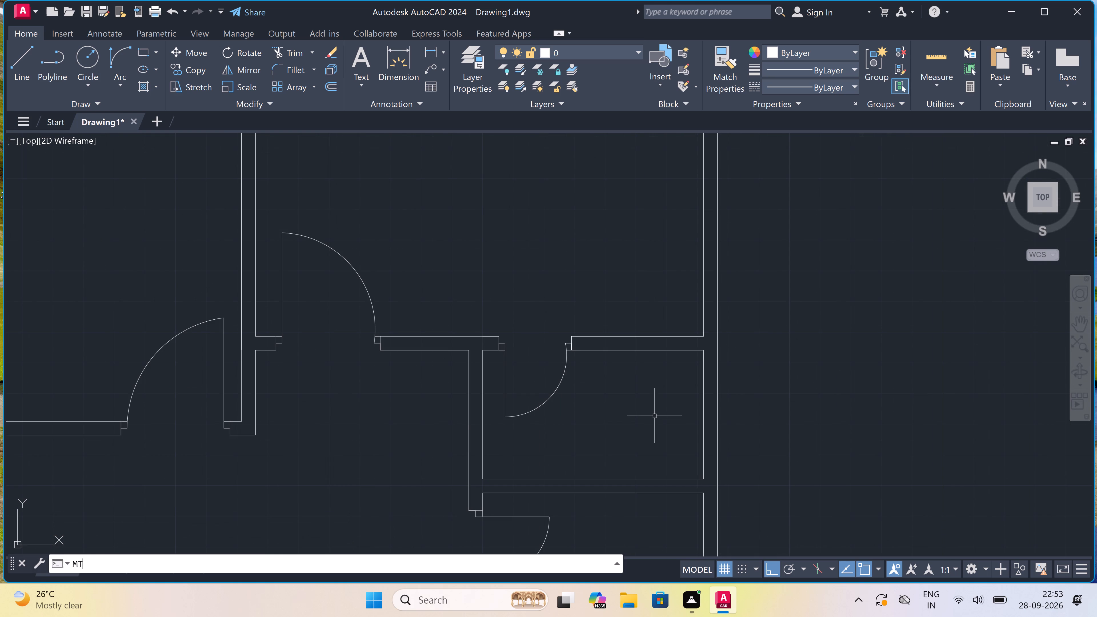
pyautogui.press('space')
pyautogui.scroll(-1, 649, 408)
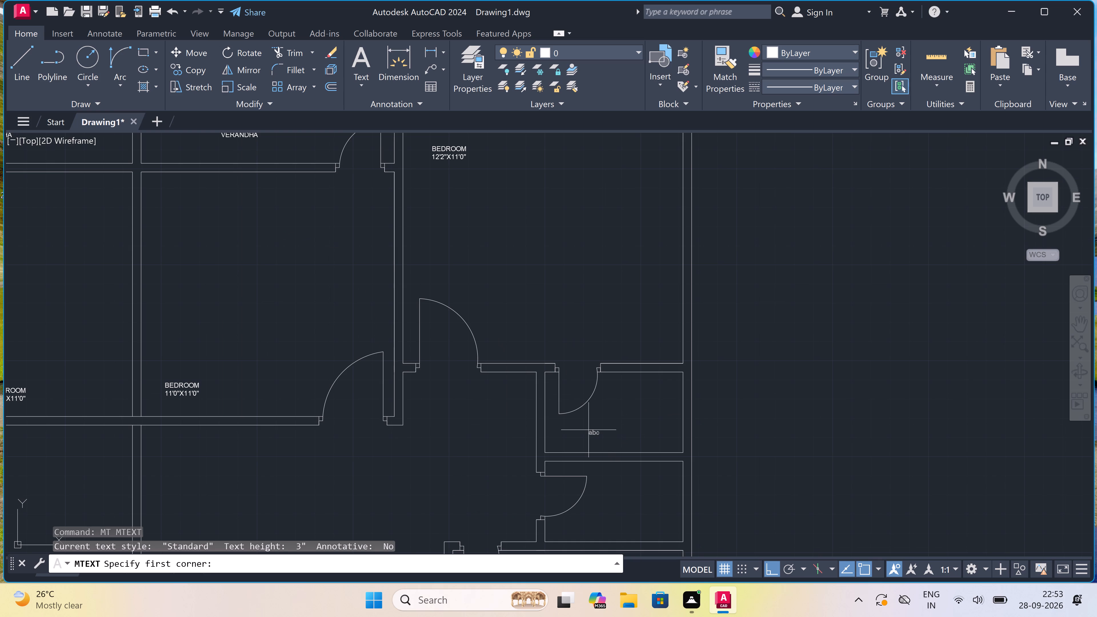
pyautogui.scroll(1, 603, 436)
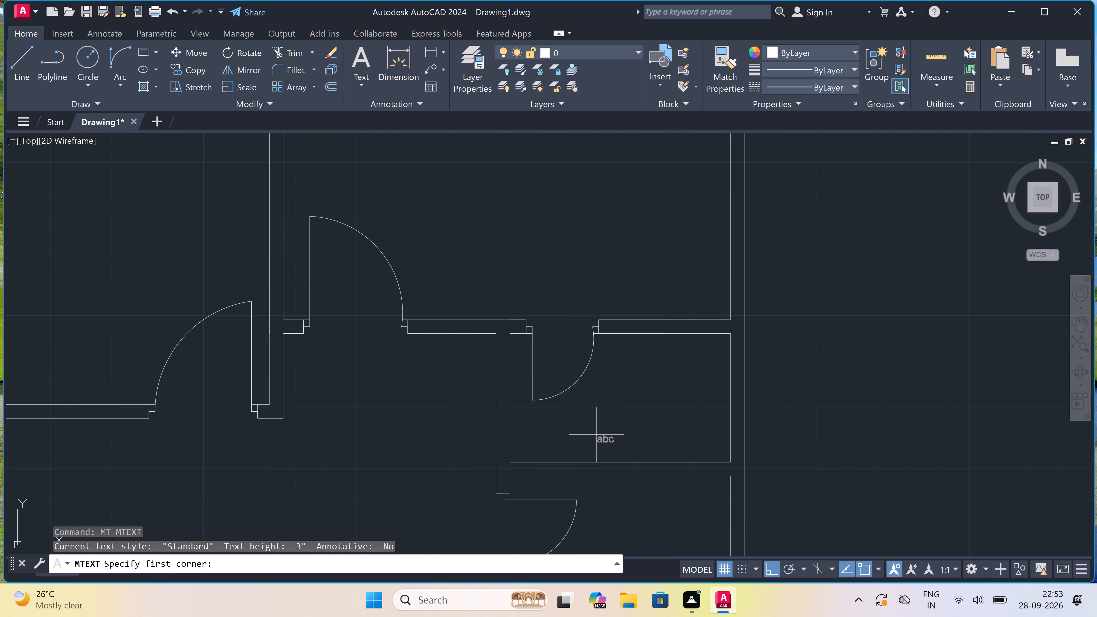
pyautogui.click(545, 433)
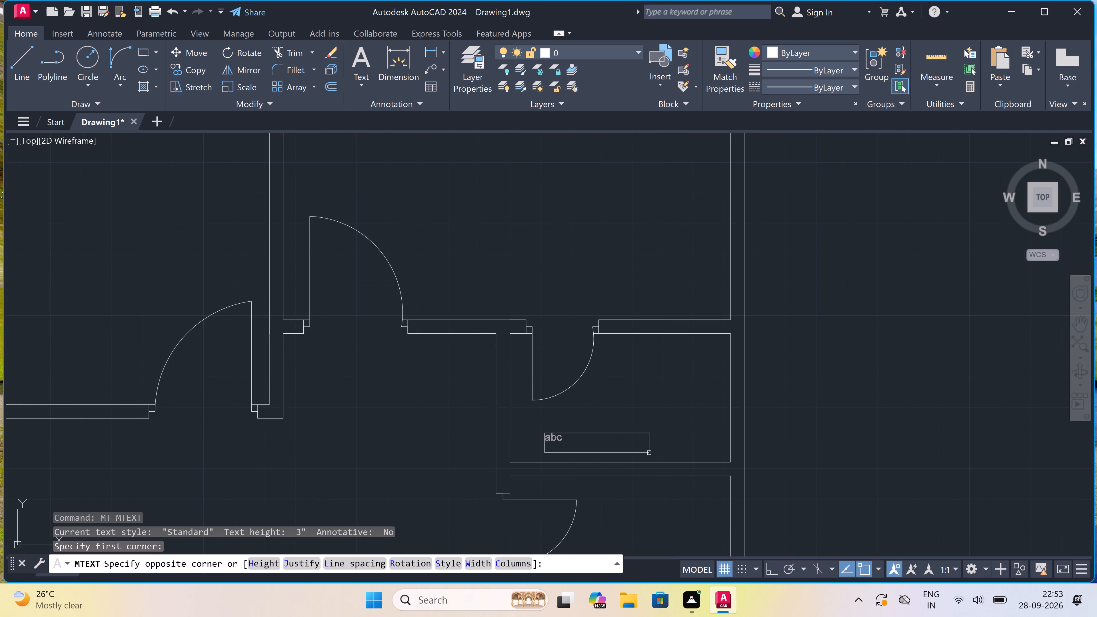
pyautogui.click(840, 450)
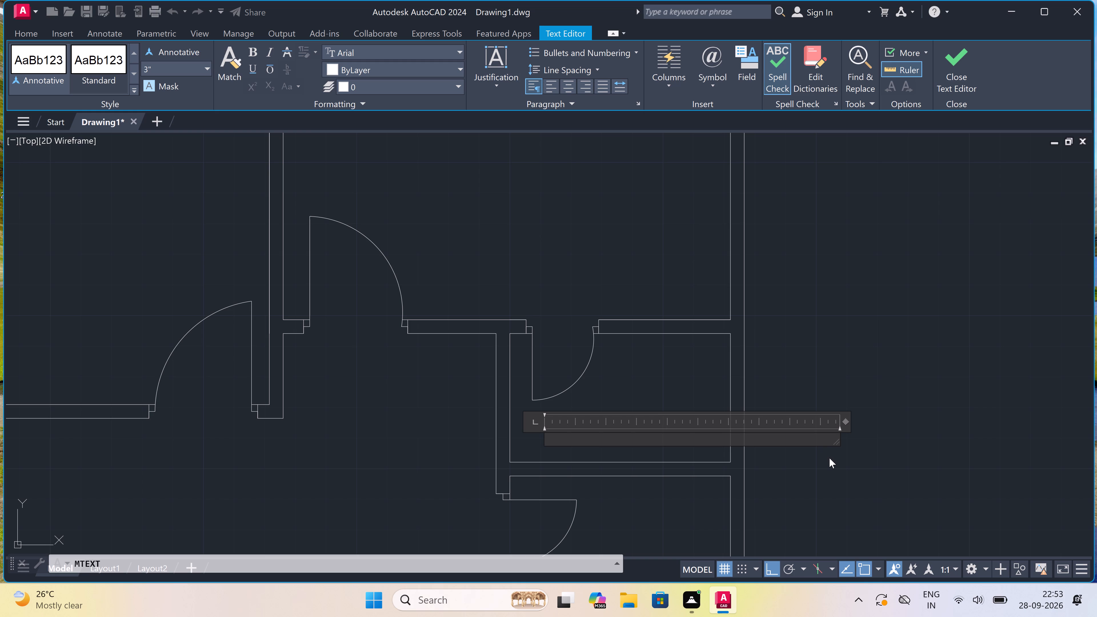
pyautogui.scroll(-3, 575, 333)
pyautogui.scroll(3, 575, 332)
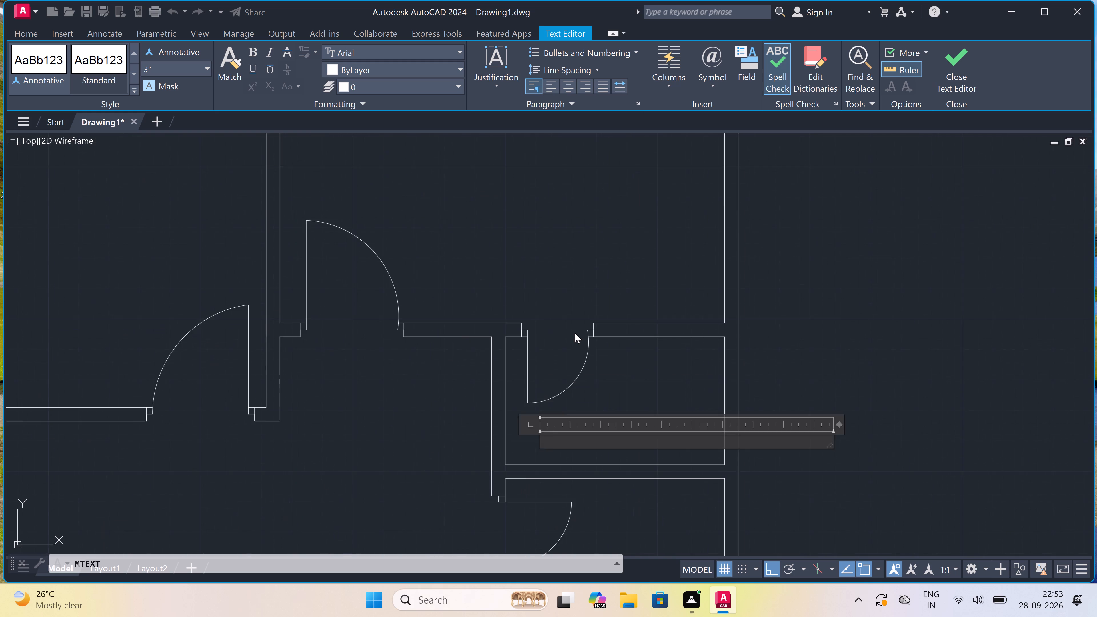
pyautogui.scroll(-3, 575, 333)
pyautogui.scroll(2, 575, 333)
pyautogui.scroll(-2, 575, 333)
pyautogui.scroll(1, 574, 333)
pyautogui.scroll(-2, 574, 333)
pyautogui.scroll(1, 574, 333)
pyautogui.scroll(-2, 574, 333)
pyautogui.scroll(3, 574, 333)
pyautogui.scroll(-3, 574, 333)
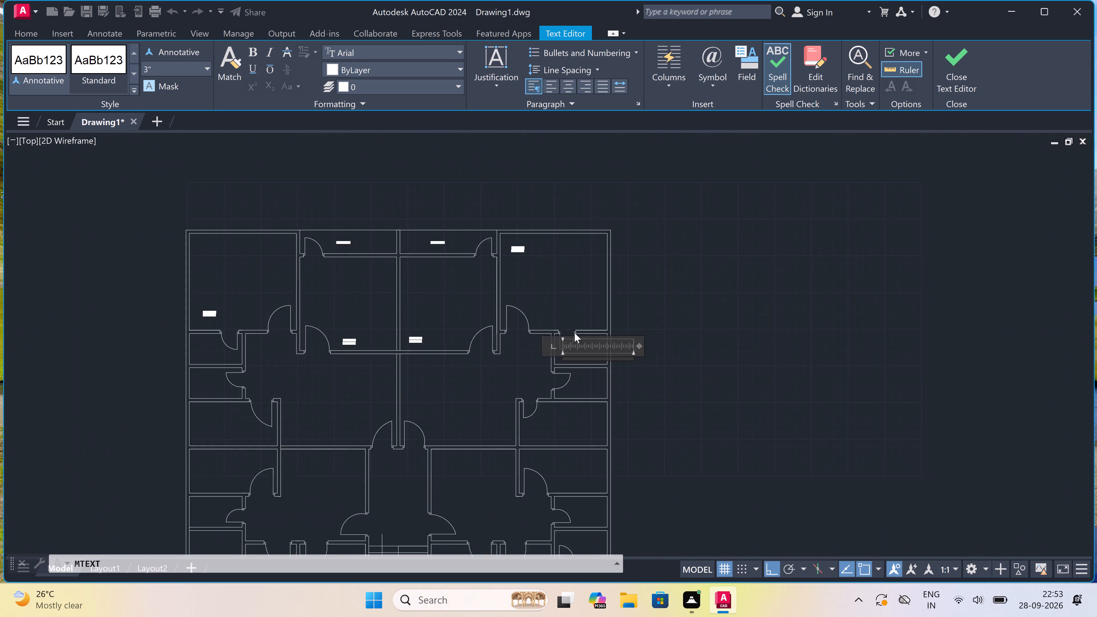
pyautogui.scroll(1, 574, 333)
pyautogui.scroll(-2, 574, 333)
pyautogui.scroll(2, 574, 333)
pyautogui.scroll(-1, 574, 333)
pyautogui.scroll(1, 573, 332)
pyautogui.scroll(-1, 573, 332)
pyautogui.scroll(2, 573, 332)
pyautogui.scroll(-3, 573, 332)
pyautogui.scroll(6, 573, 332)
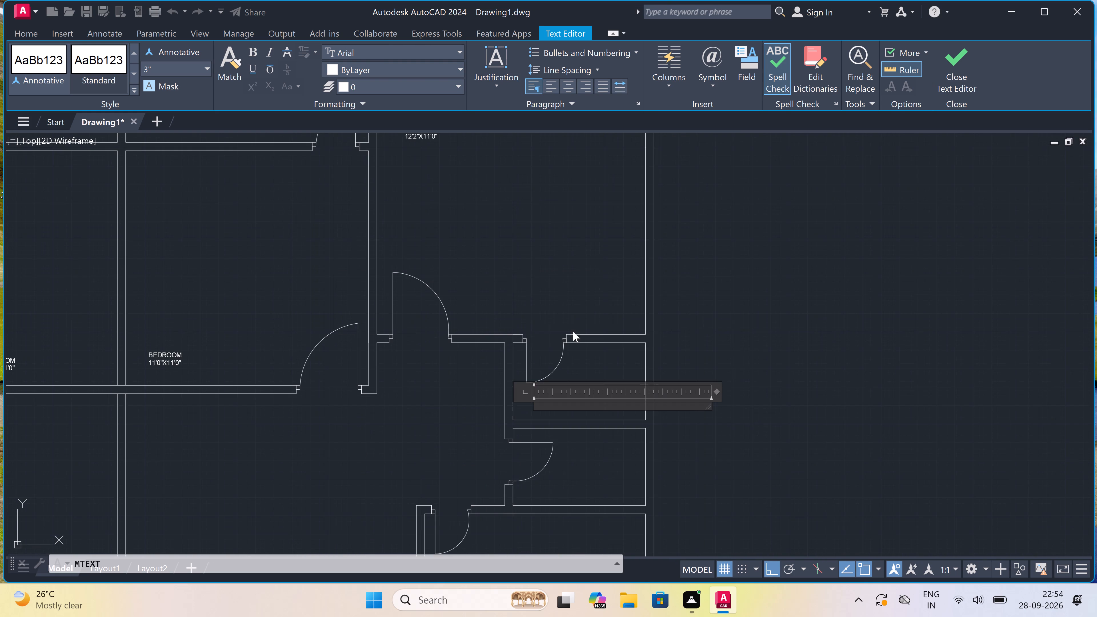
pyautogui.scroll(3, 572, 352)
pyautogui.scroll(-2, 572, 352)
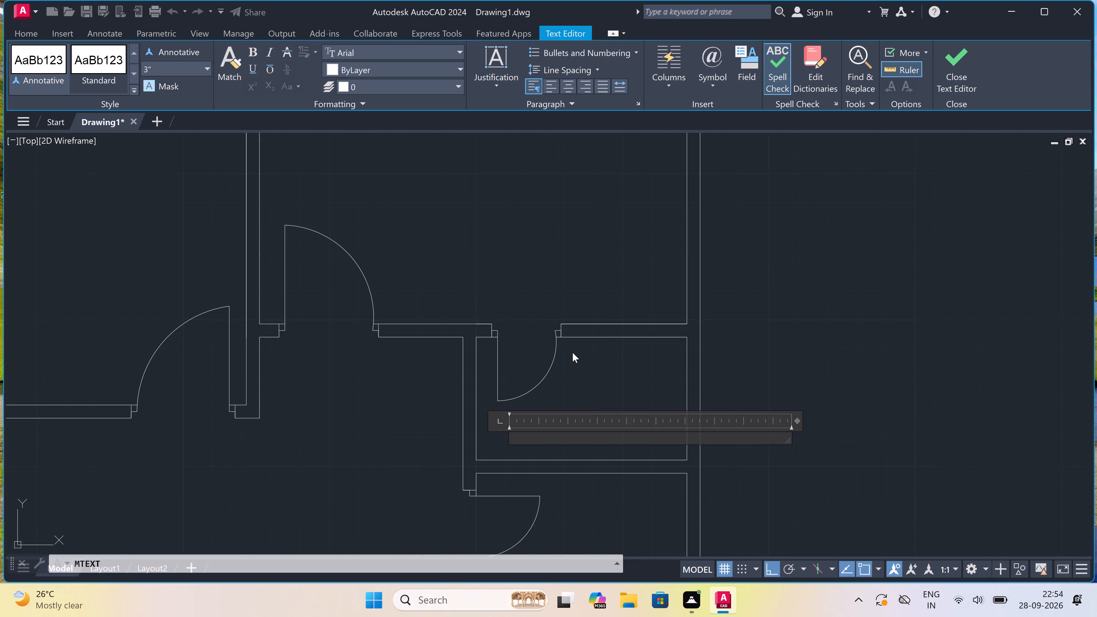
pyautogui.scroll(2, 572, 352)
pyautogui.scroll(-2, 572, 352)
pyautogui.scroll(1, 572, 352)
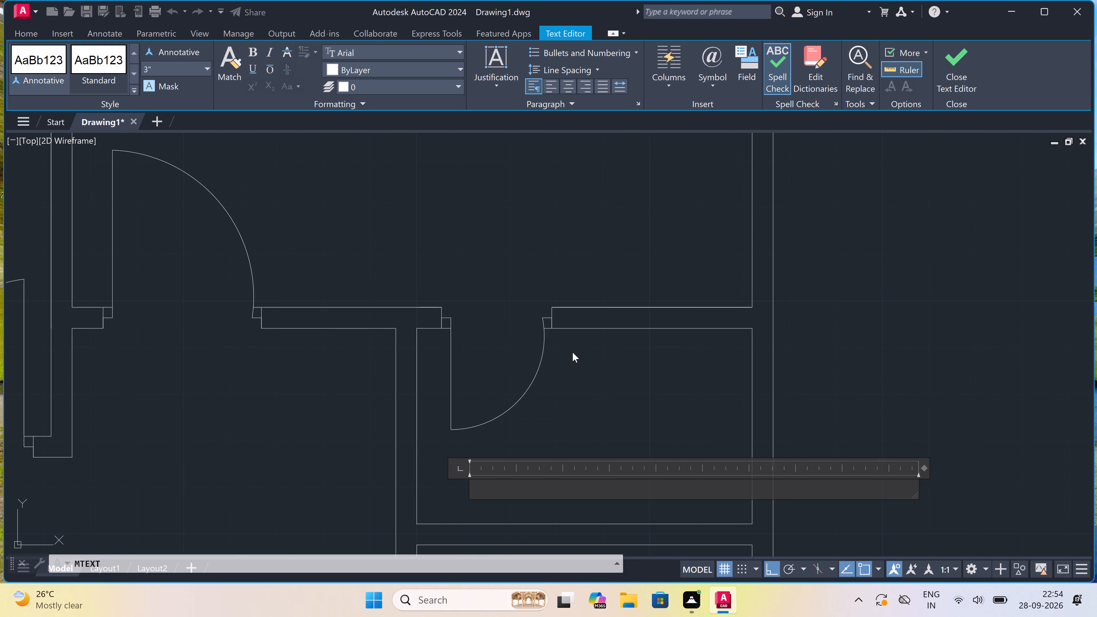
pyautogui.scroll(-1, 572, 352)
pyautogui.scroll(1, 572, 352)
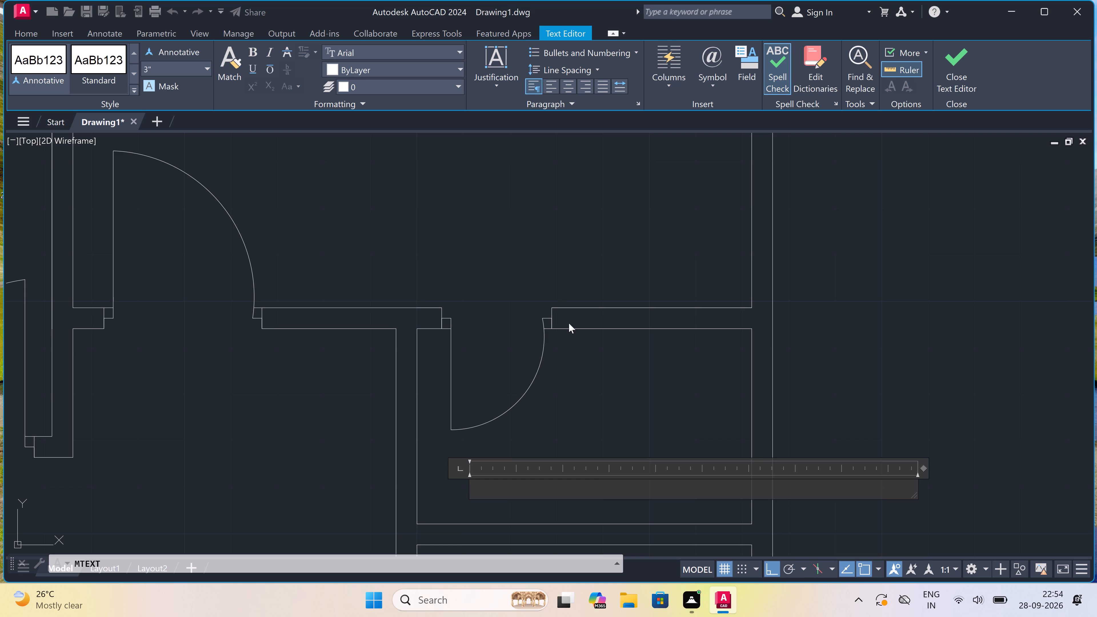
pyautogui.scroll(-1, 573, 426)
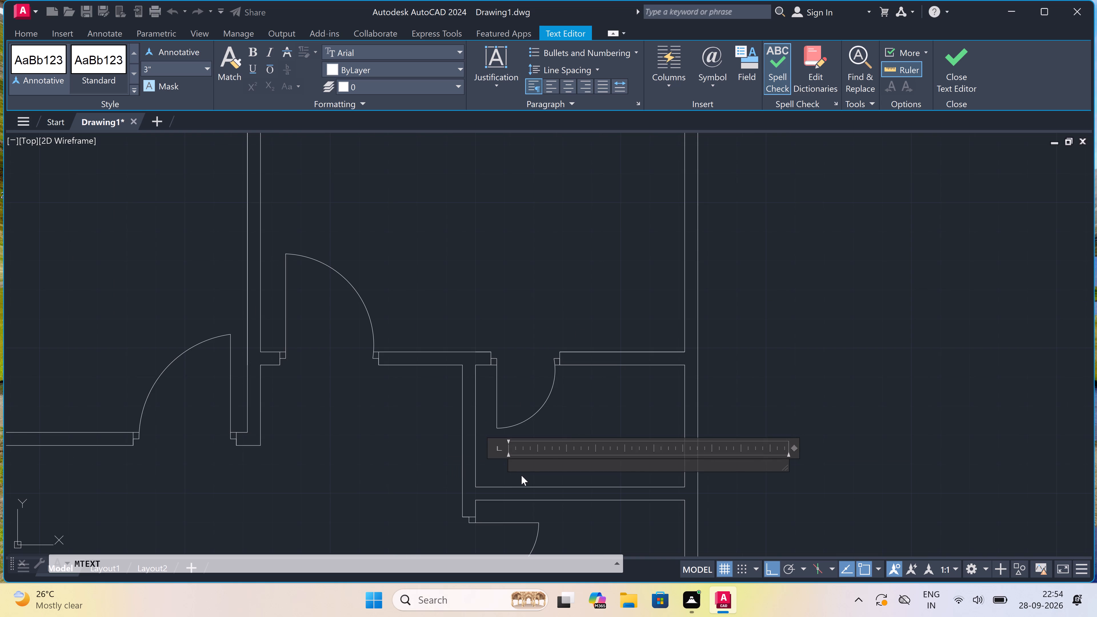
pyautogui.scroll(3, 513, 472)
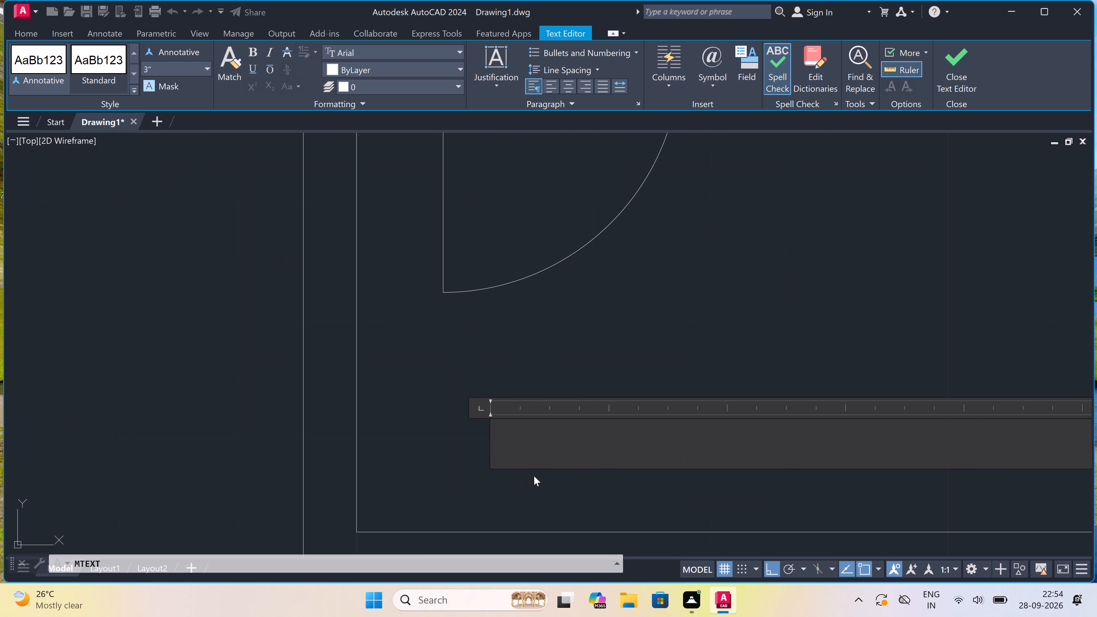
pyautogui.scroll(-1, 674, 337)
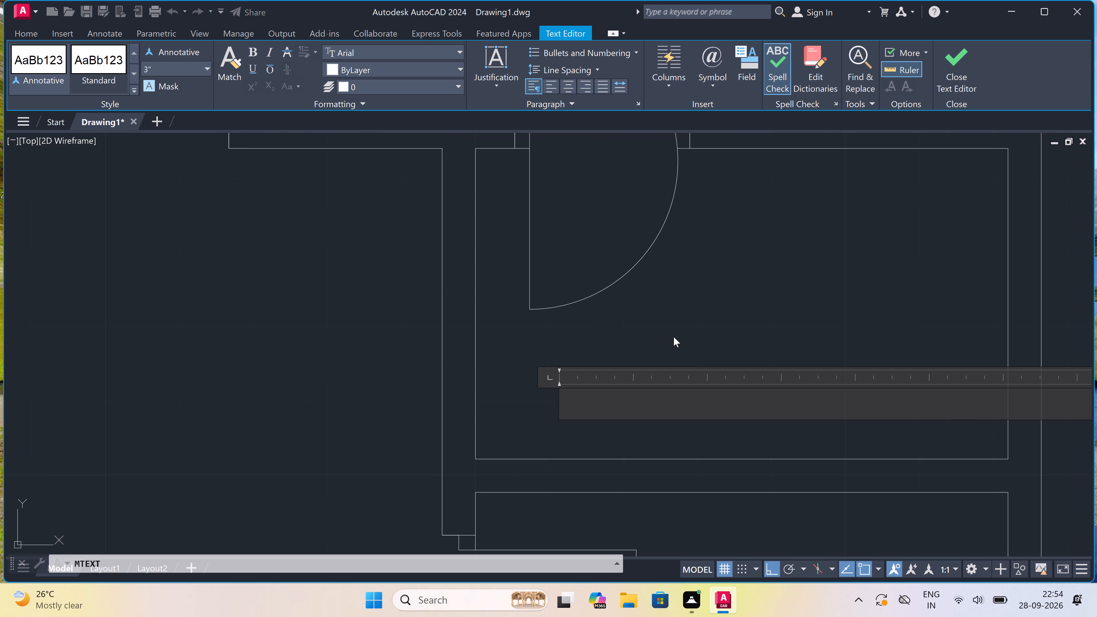
# Enter TOILET with 6'0"X3'0" on a second line as the small room's label and finish the text.
pyautogui.press('b')
pyautogui.press('BackSpace')
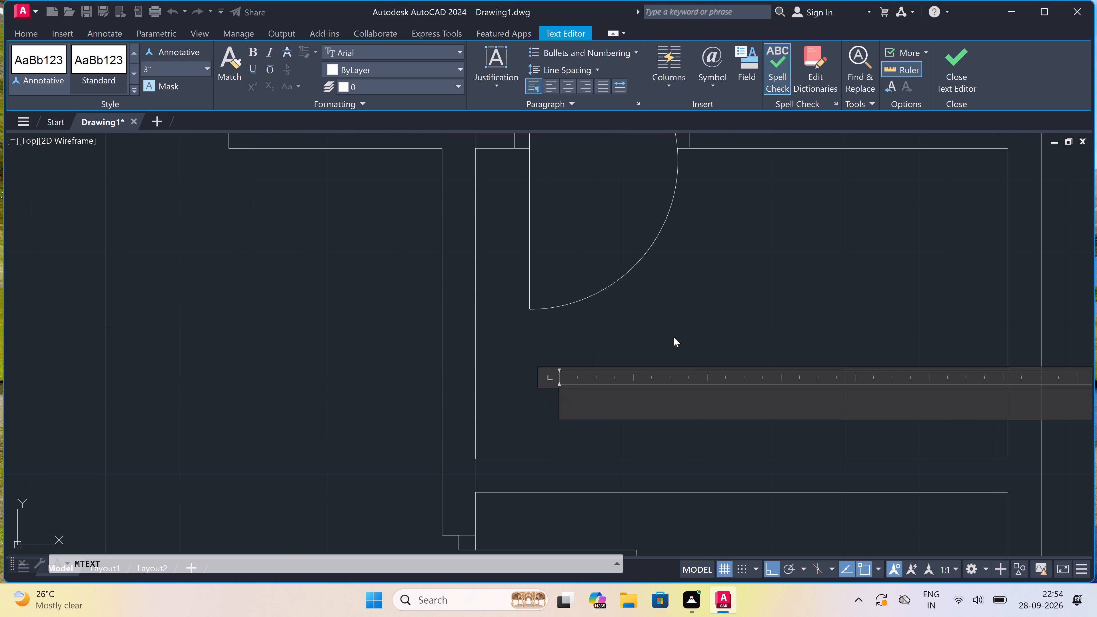
pyautogui.write('TOILET')
pyautogui.press('Return')
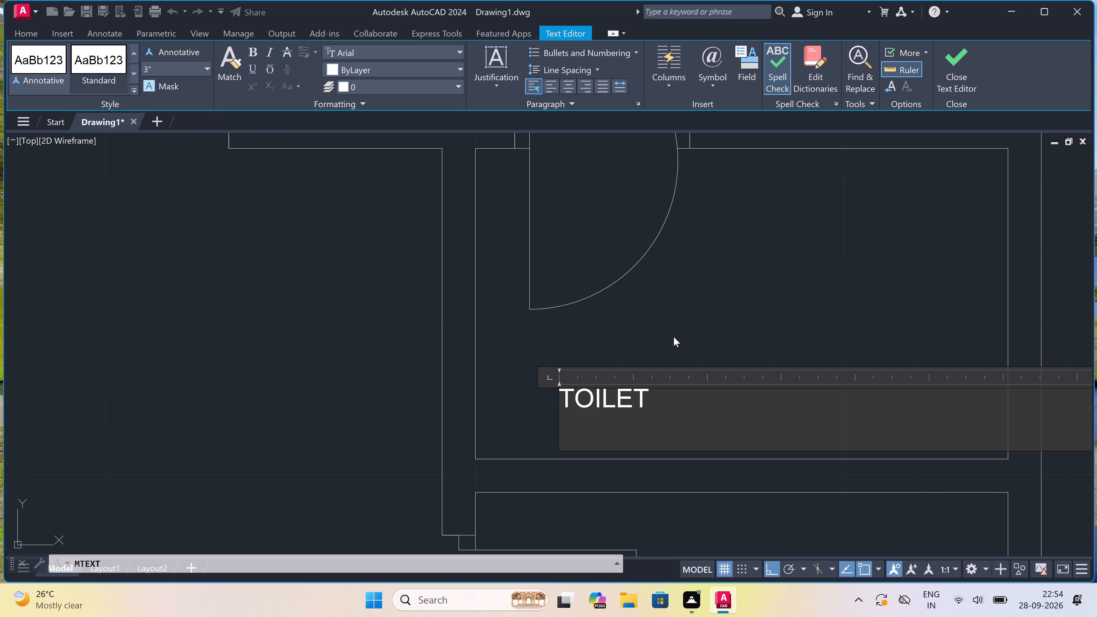
pyautogui.write('6\'0"')
pyautogui.press('x')
pyautogui.write('3\'0"')
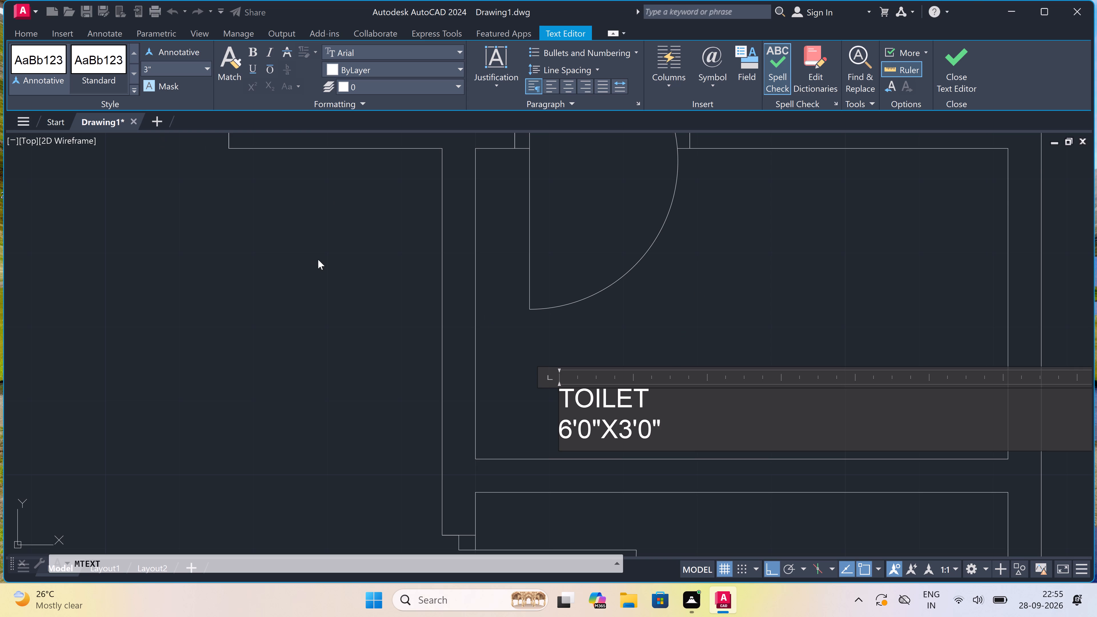
pyautogui.moveTo(318, 259); pyautogui.dragTo(326, 265)
# Copy the TOILET 6'0"X3'0" label into the small room directly beneath, beside its door swing, with Ortho off.
pyautogui.scroll(-3, 521, 301)
pyautogui.scroll(1, 542, 341)
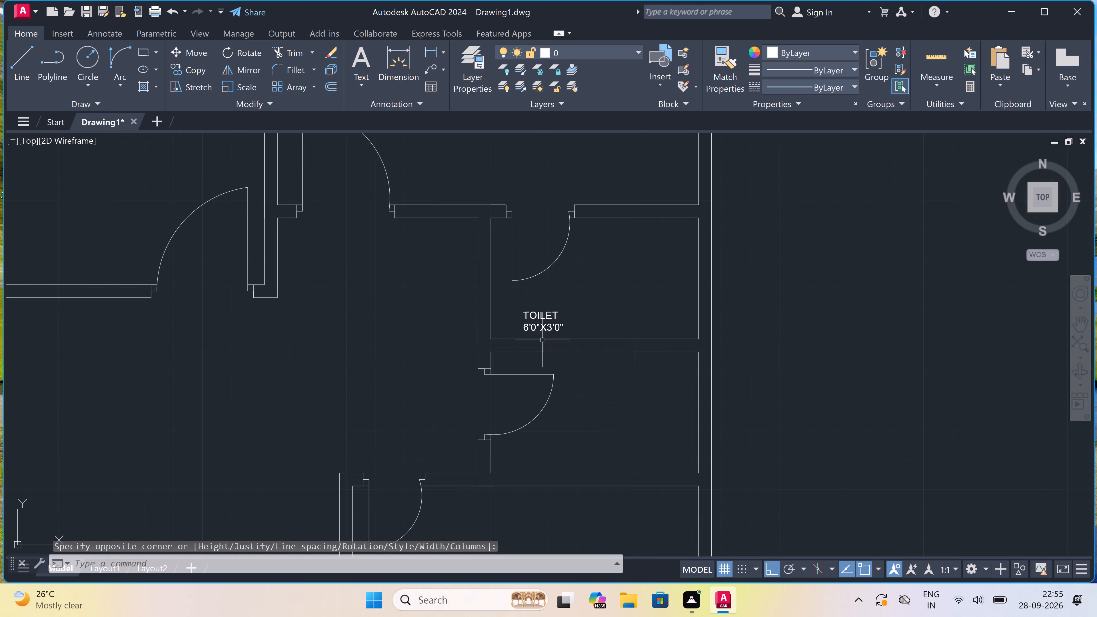
pyautogui.scroll(2, 538, 335)
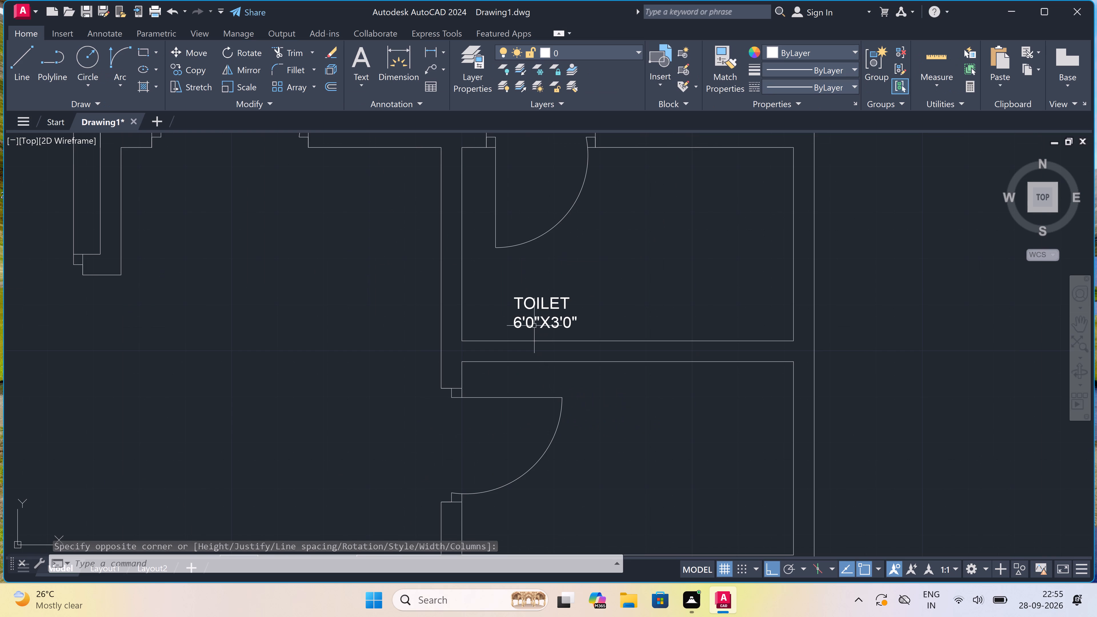
pyautogui.click(527, 306)
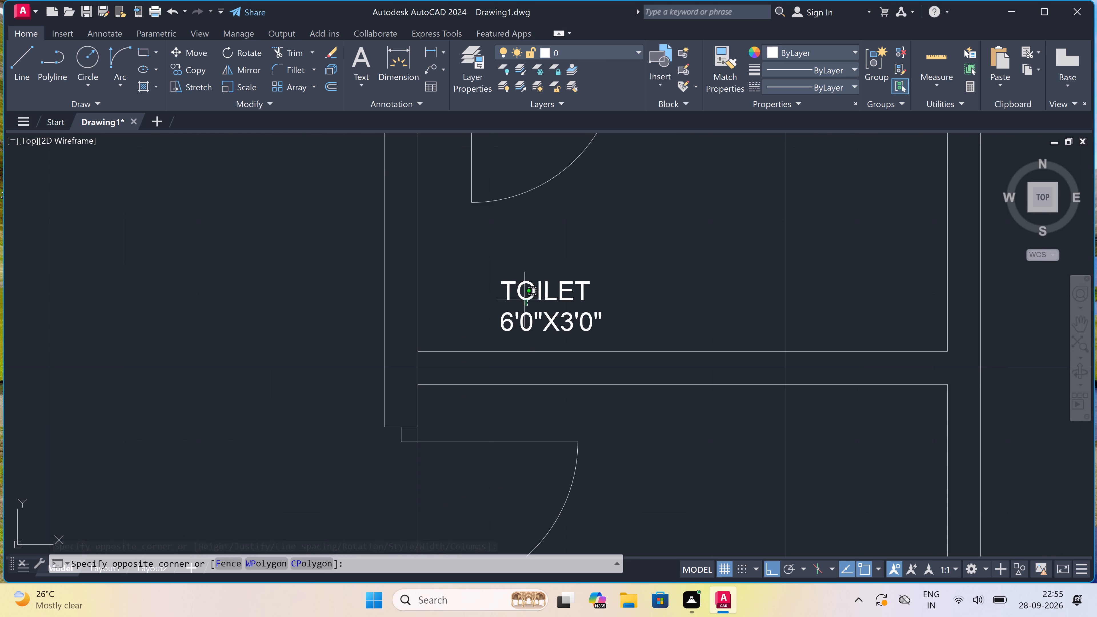
pyautogui.click(509, 287)
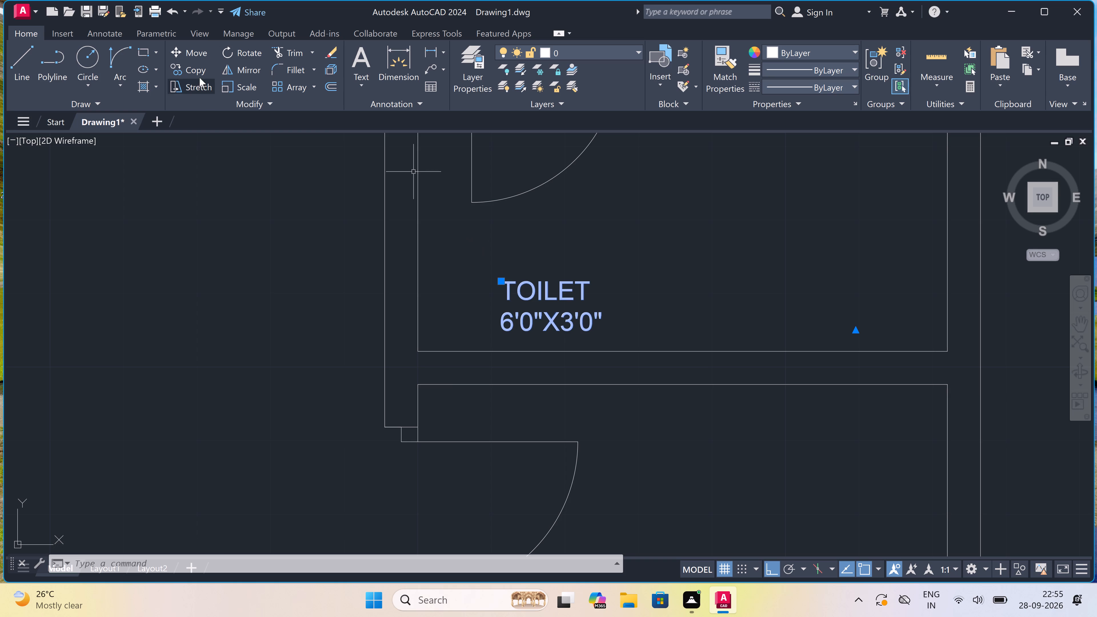
pyautogui.click(198, 68)
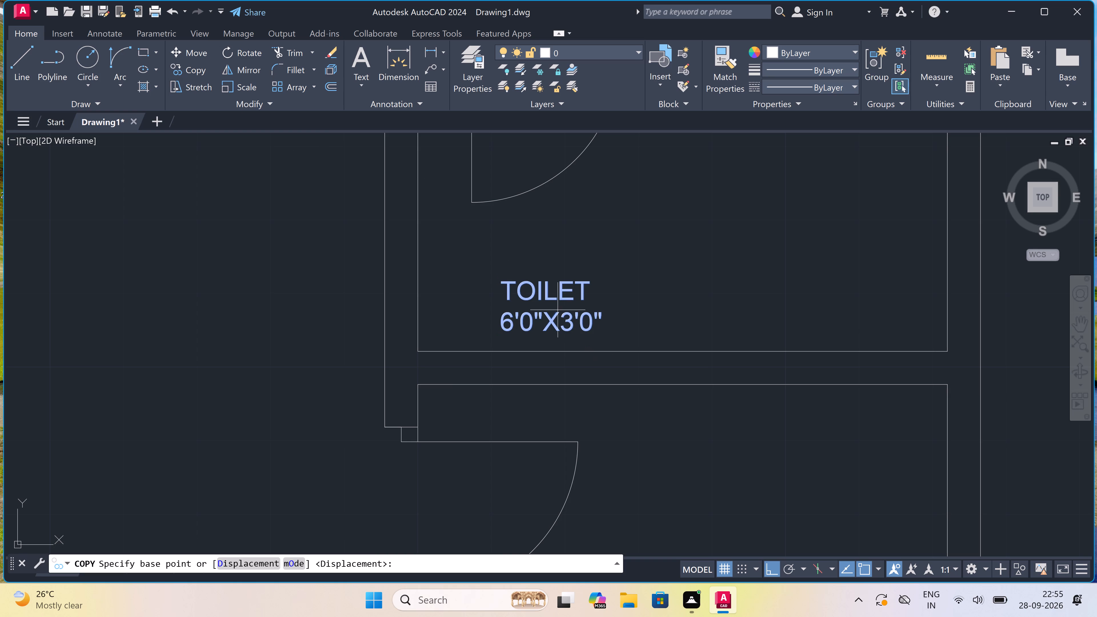
pyautogui.doubleClick(552, 303)
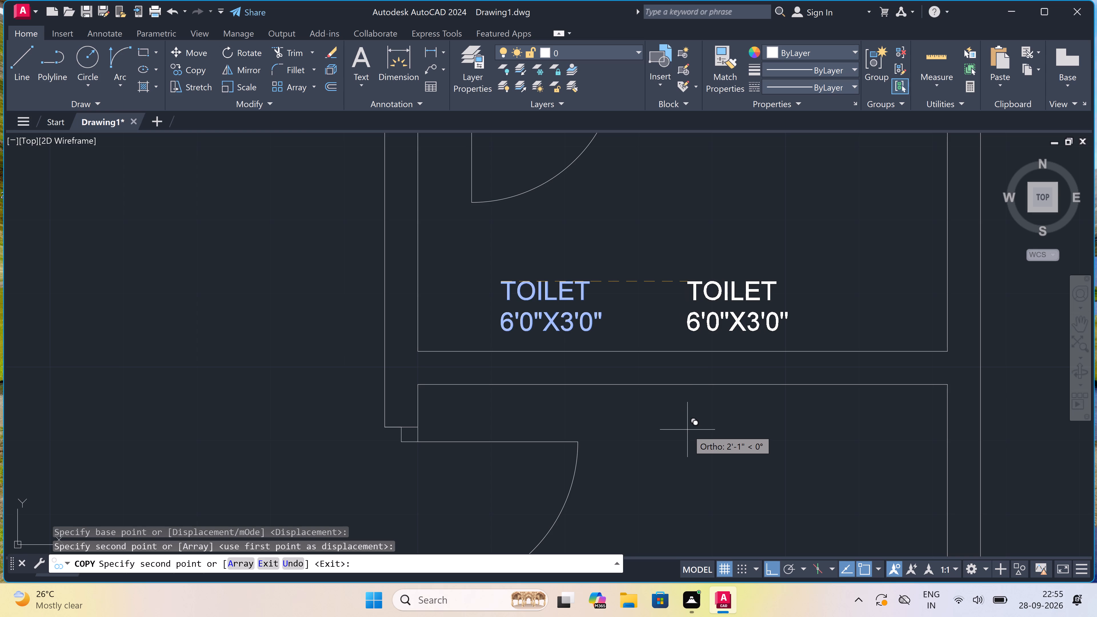
pyautogui.press('F8')
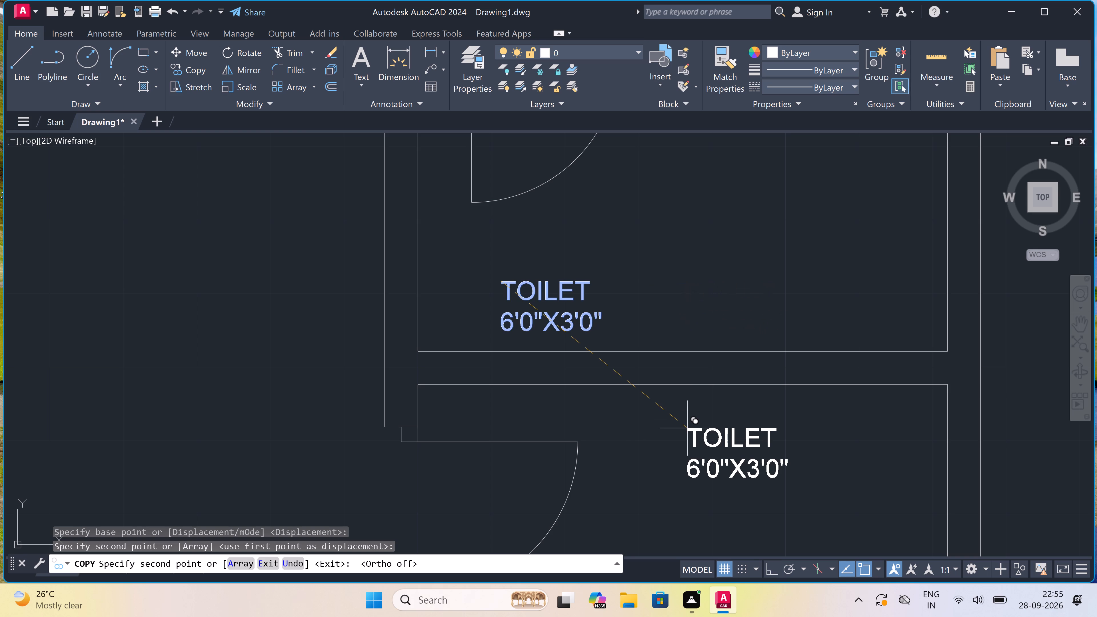
pyautogui.scroll(-1, 687, 428)
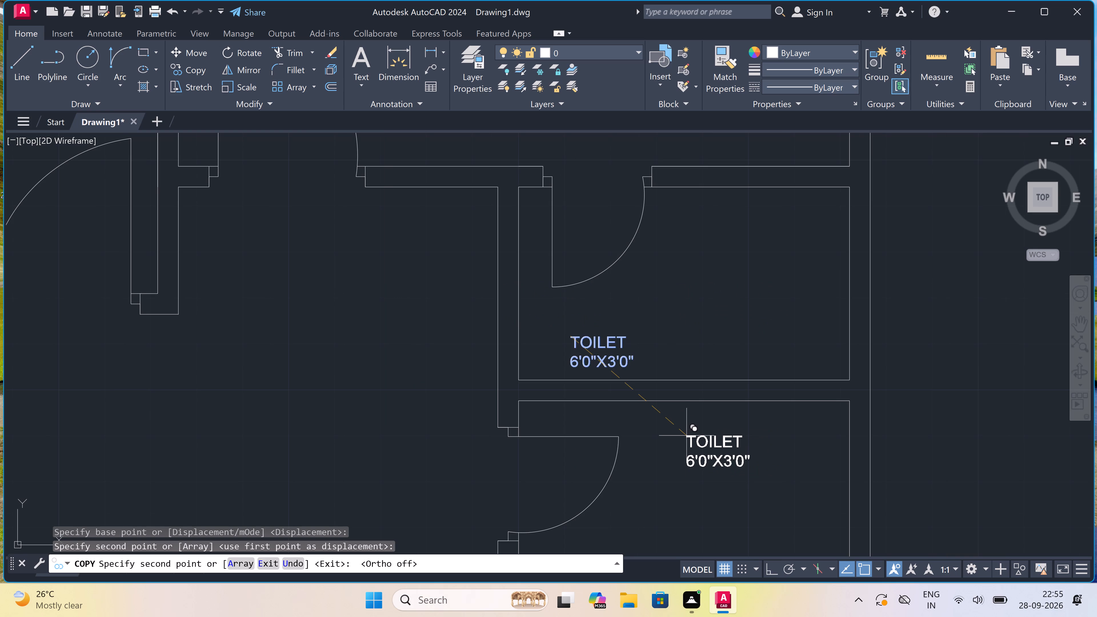
pyautogui.click(686, 437)
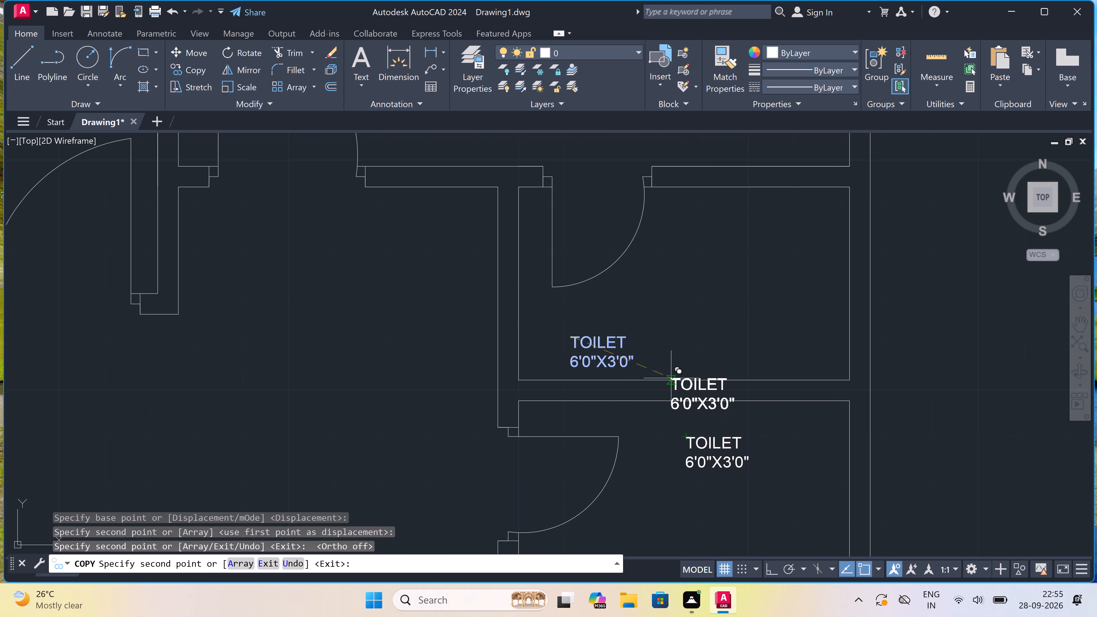
# Place two more copies of the TOILET label in the matching pair of small rooms along the plan's left side.
pyautogui.scroll(-3, 671, 378)
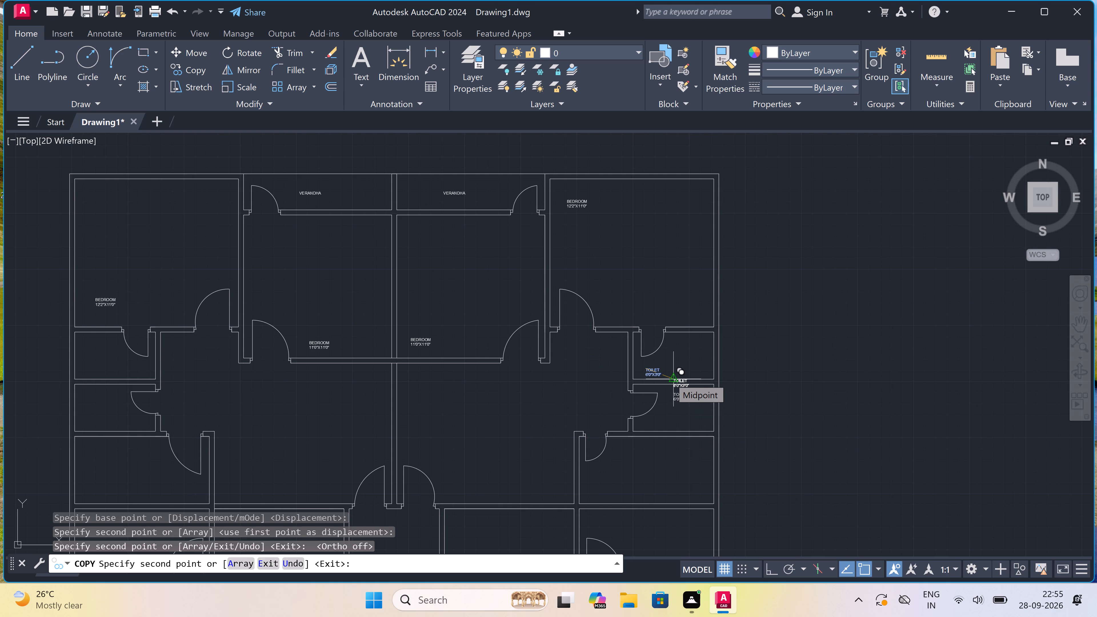
pyautogui.scroll(-1, 667, 380)
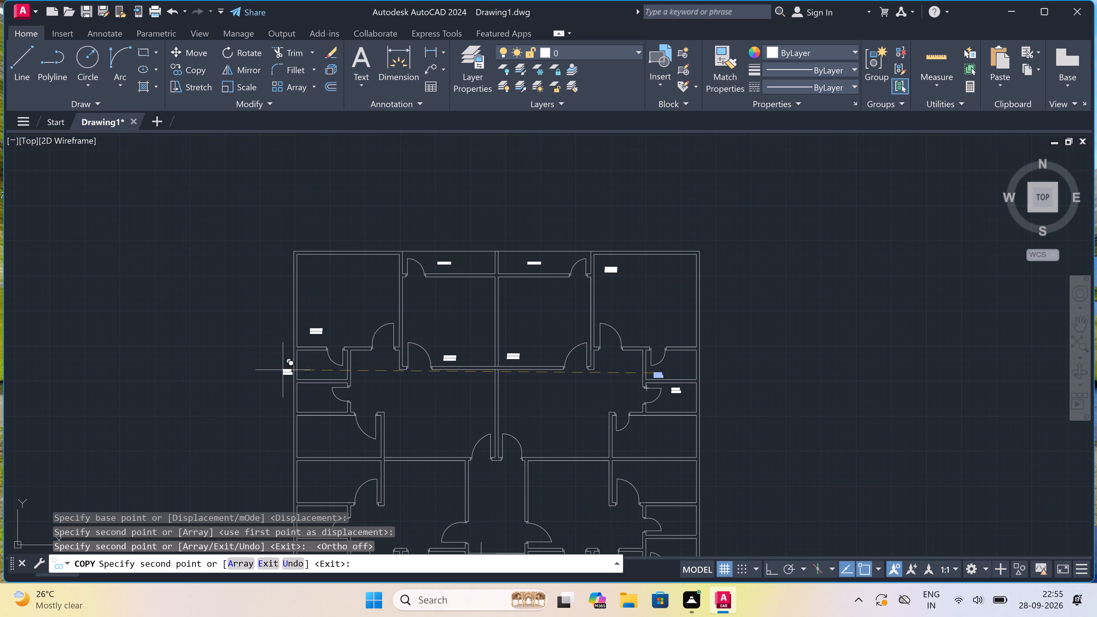
pyautogui.scroll(3, 283, 370)
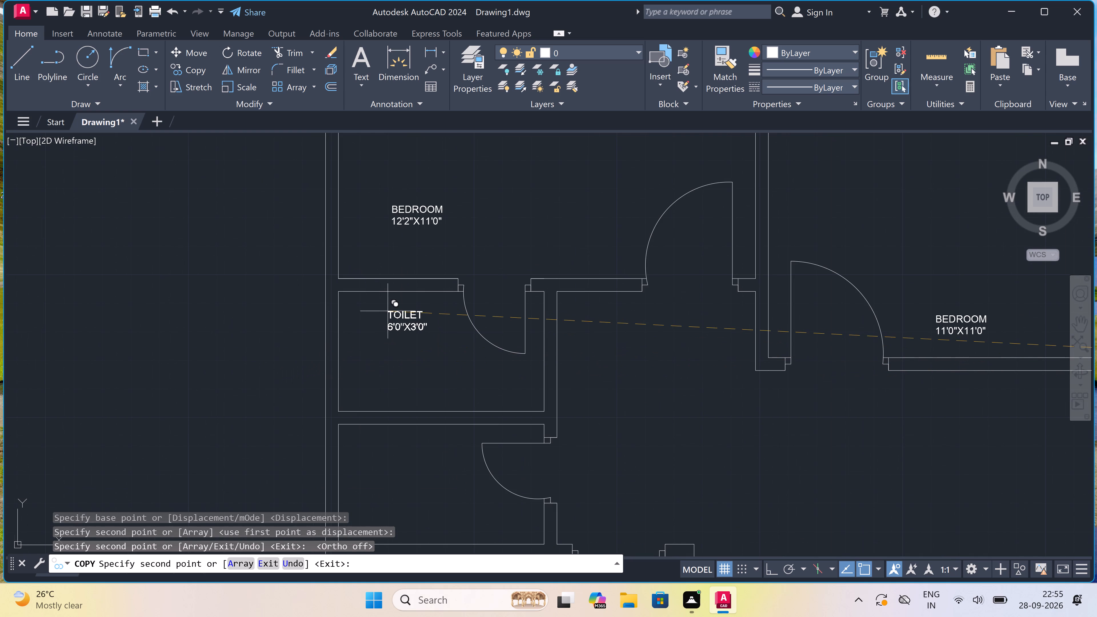
pyautogui.click(388, 311)
pyautogui.scroll(-1, 389, 312)
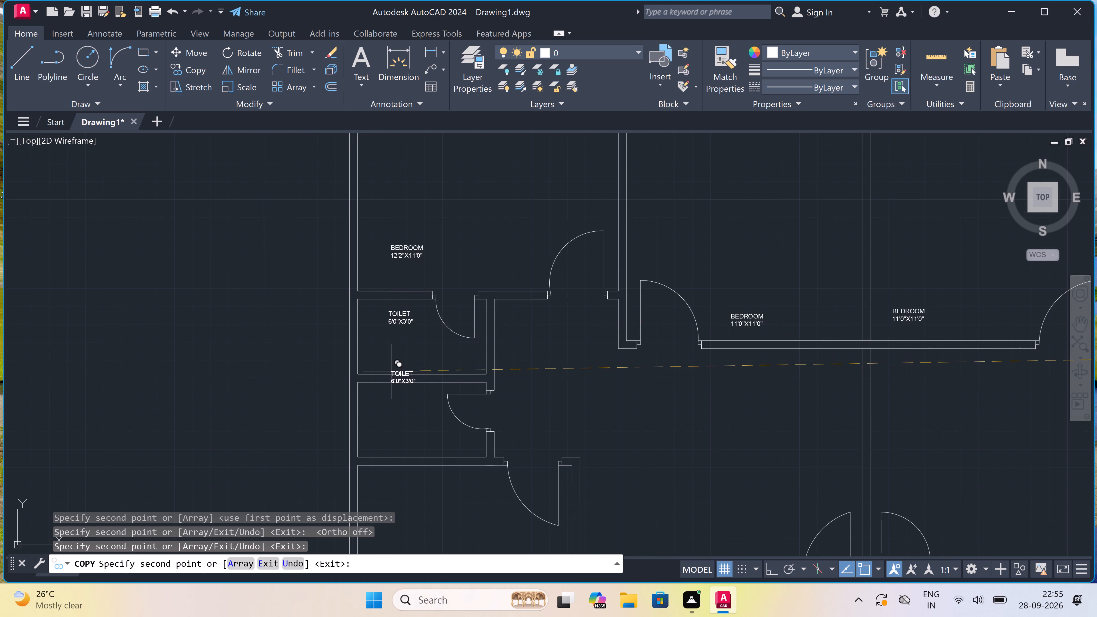
pyautogui.scroll(2, 391, 393)
pyautogui.click(410, 395)
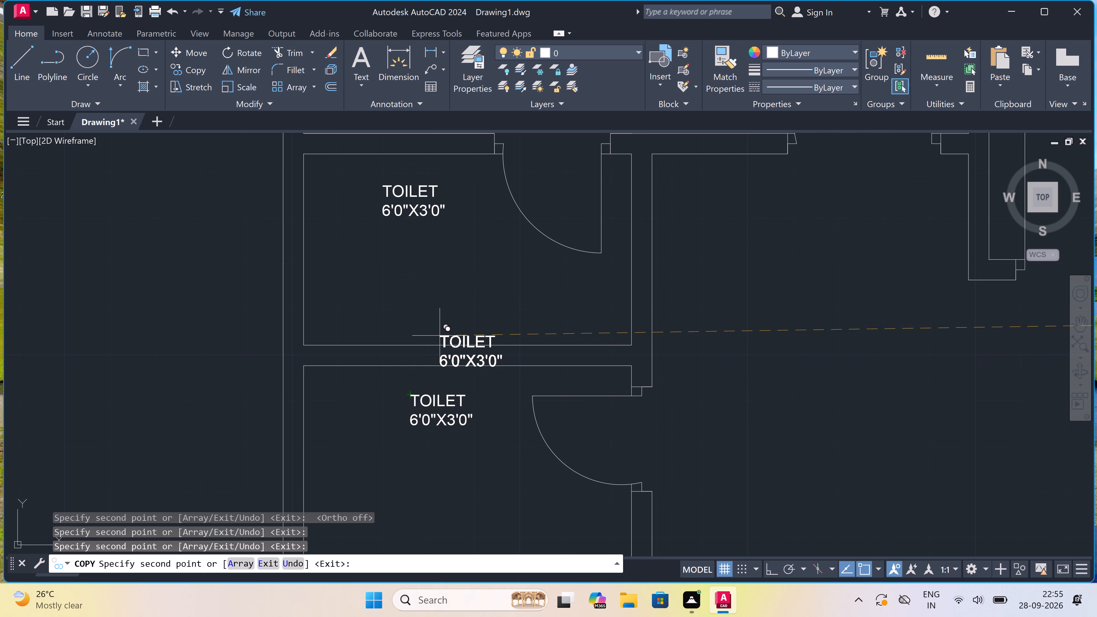
pyautogui.press('Escape')
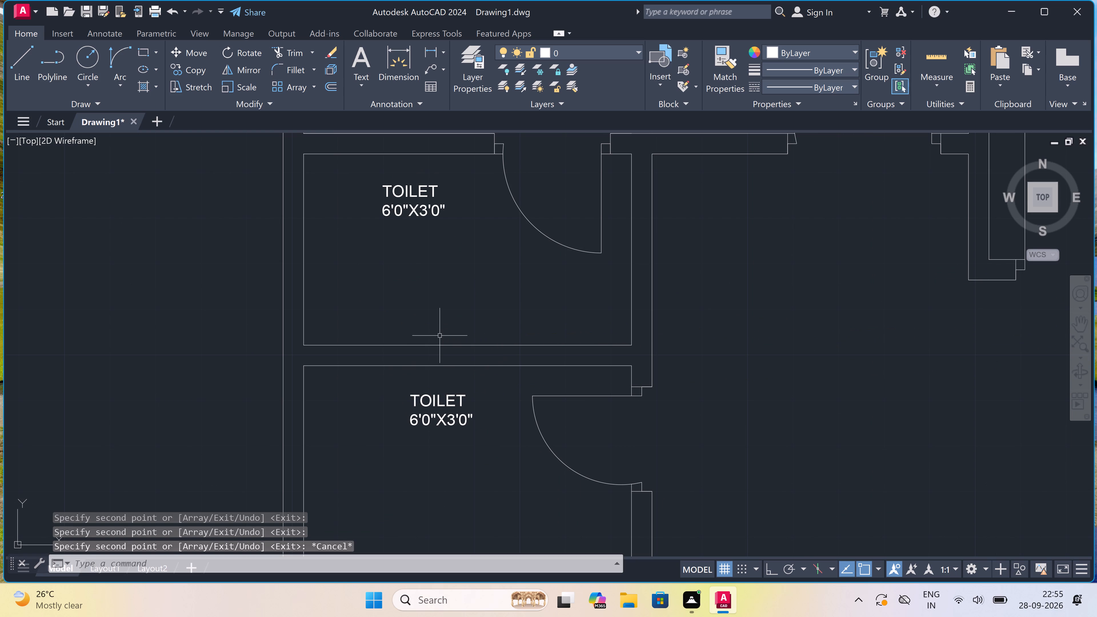
# Add the multiline text label KITCHEN with 10'0"X5'0" beneath it in the room below the left-side toilets.
pyautogui.scroll(-4, 441, 329)
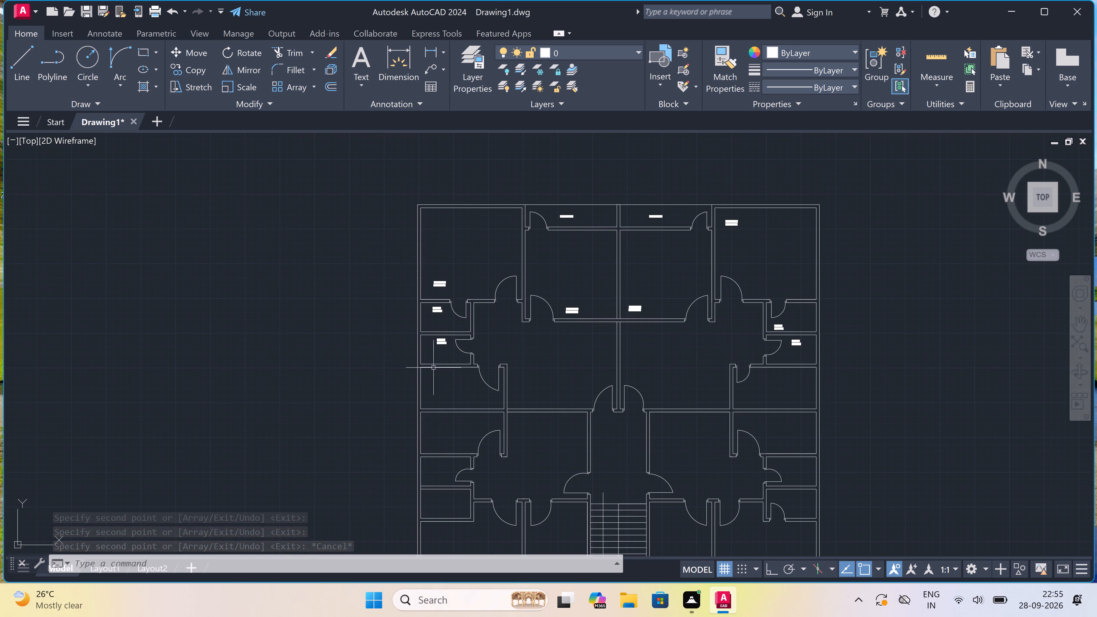
pyautogui.scroll(4, 435, 382)
pyautogui.scroll(-3, 435, 382)
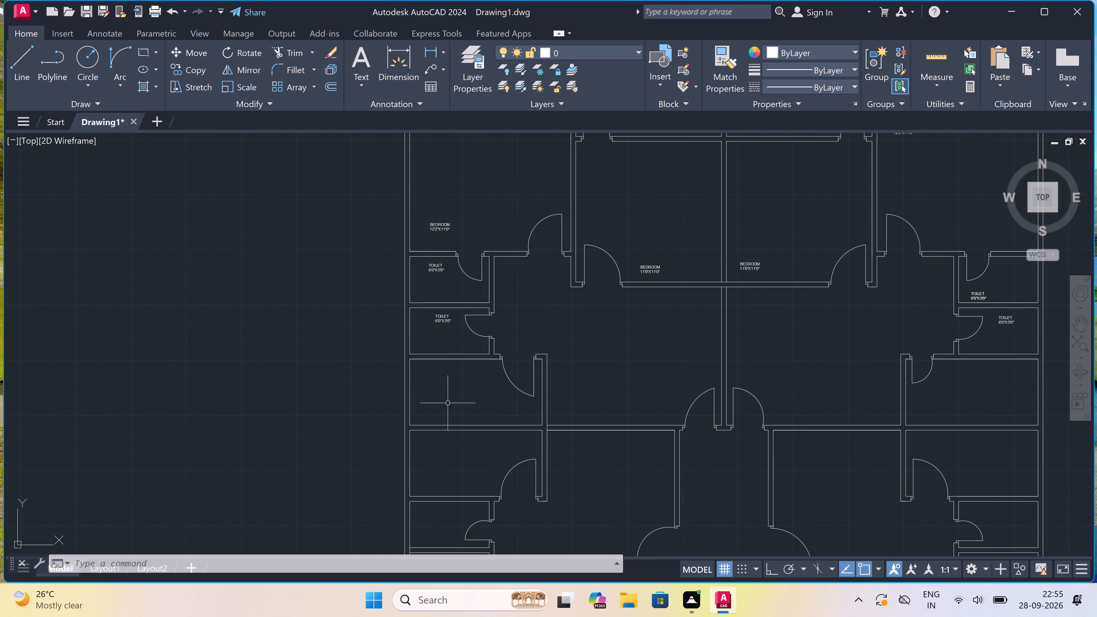
pyautogui.scroll(1, 469, 418)
pyautogui.scroll(2, 464, 387)
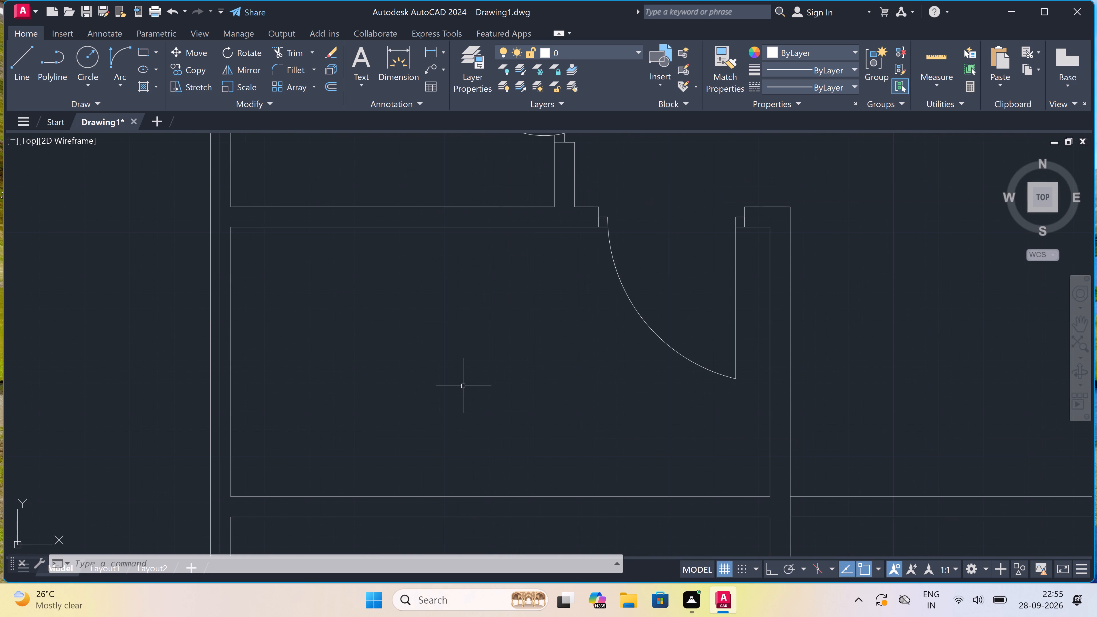
pyautogui.press('m')
pyautogui.press('t')
pyautogui.press('space')
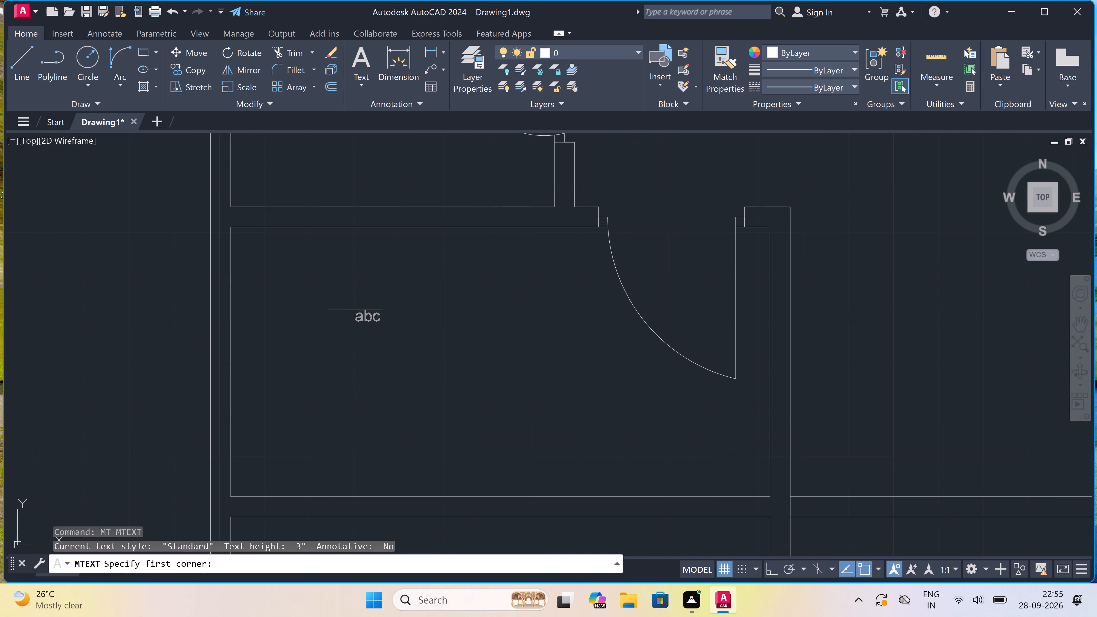
pyautogui.moveTo(368, 310); pyautogui.dragTo(371, 313)
pyautogui.click(914, 392)
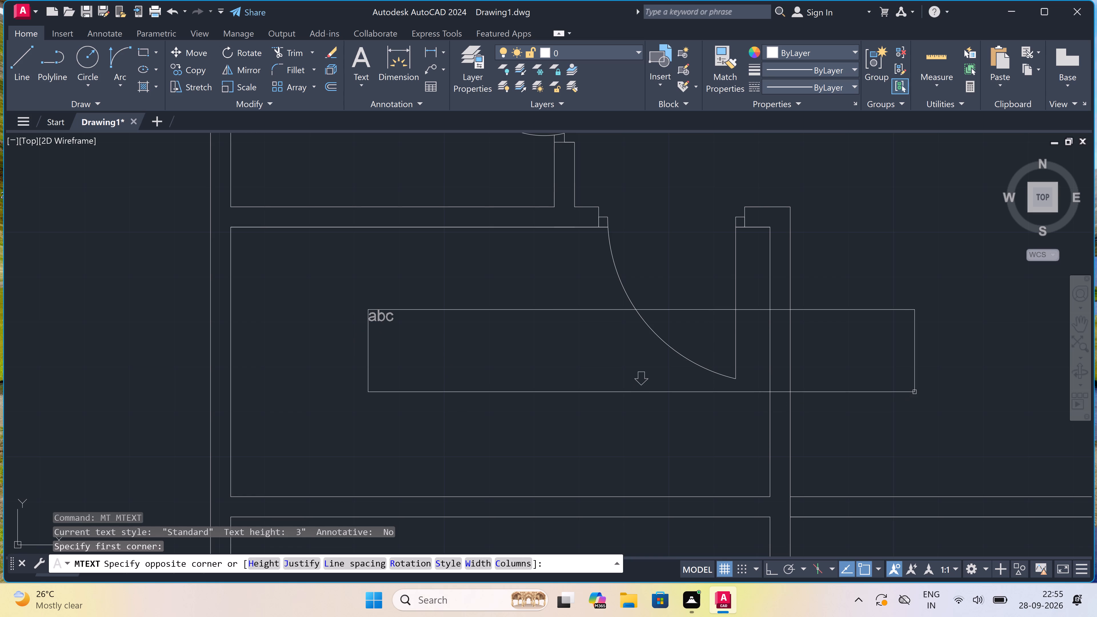
pyautogui.write('KITCHEN')
pyautogui.press('Return')
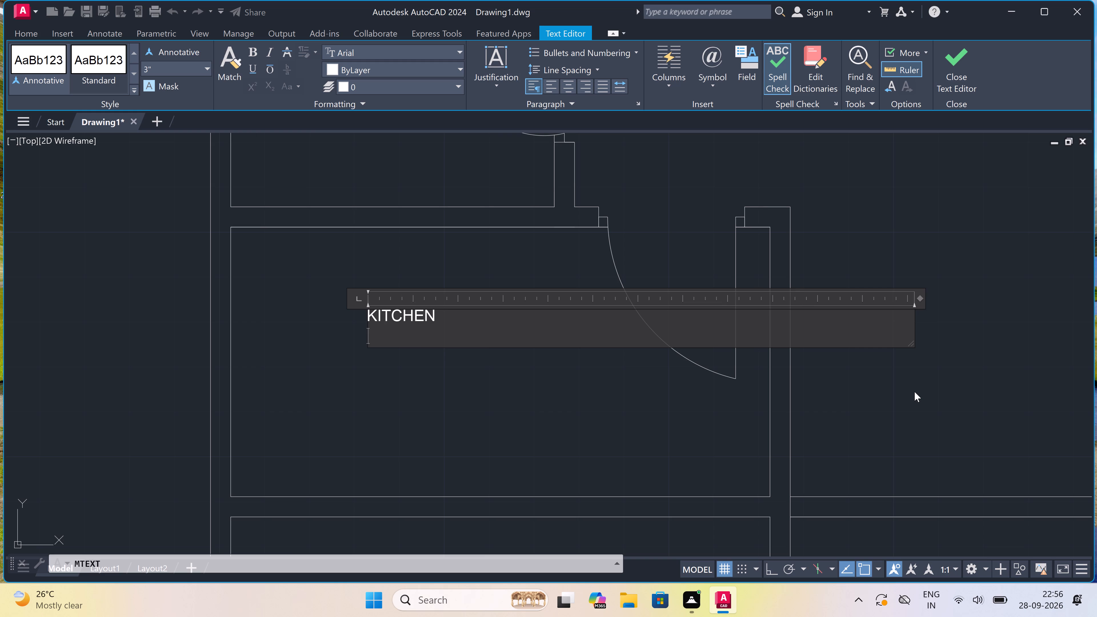
pyautogui.write('10\'0"X')
pyautogui.write('5\'0"')
pyautogui.click(469, 404)
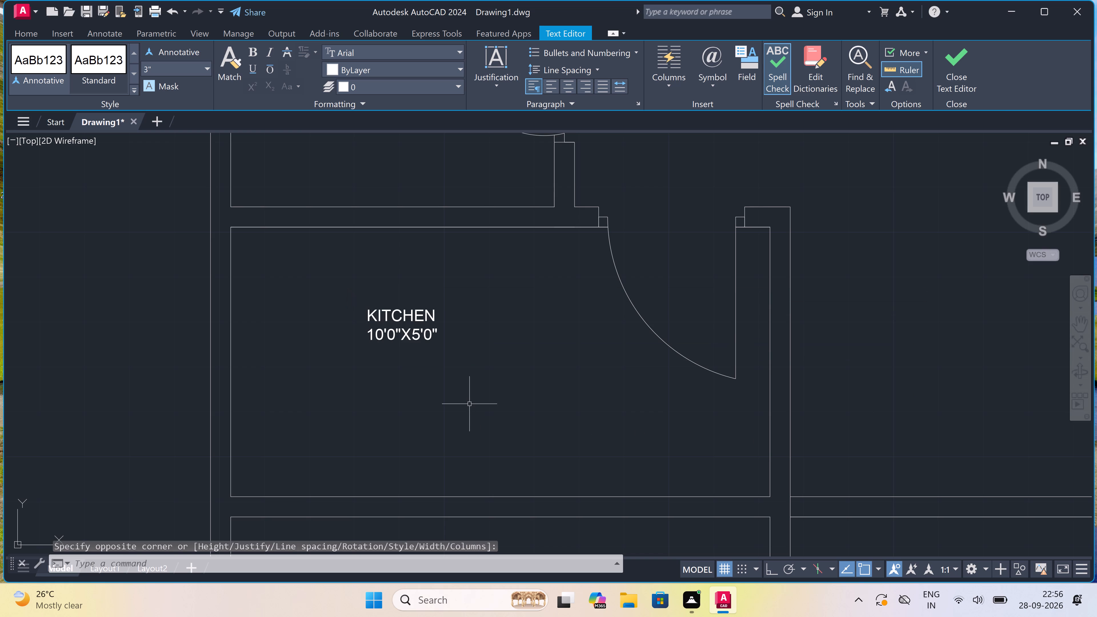
# Draw an L-shaped counter line in the kitchen, about 3'-11" down from the upper wall and across to the right wall, with Ortho on.
pyautogui.write('L')
pyautogui.press('space')
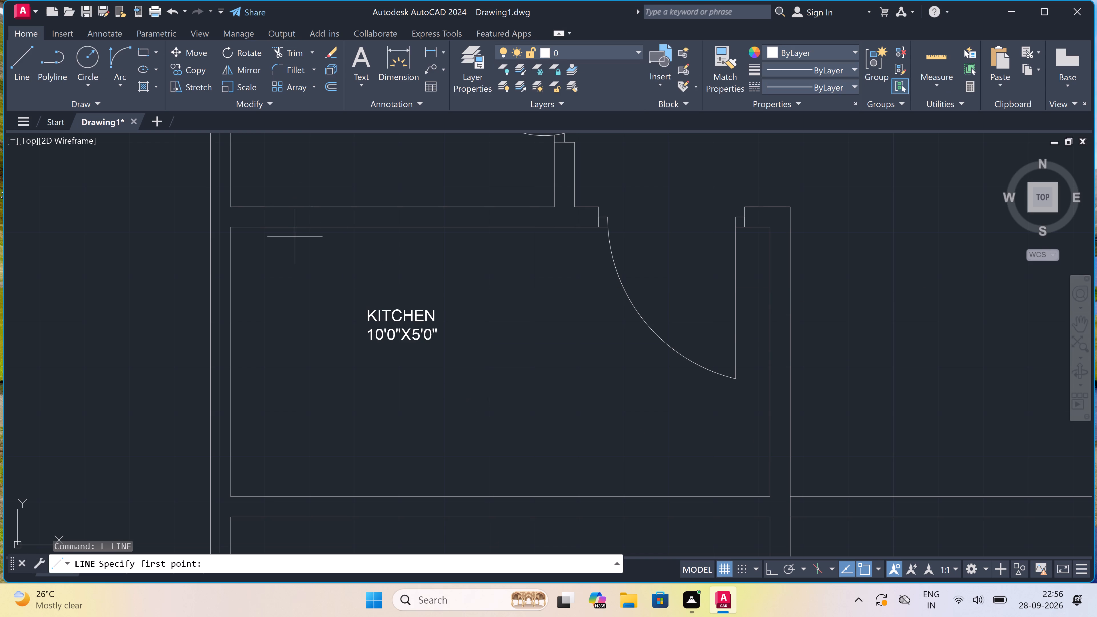
pyautogui.click(301, 227)
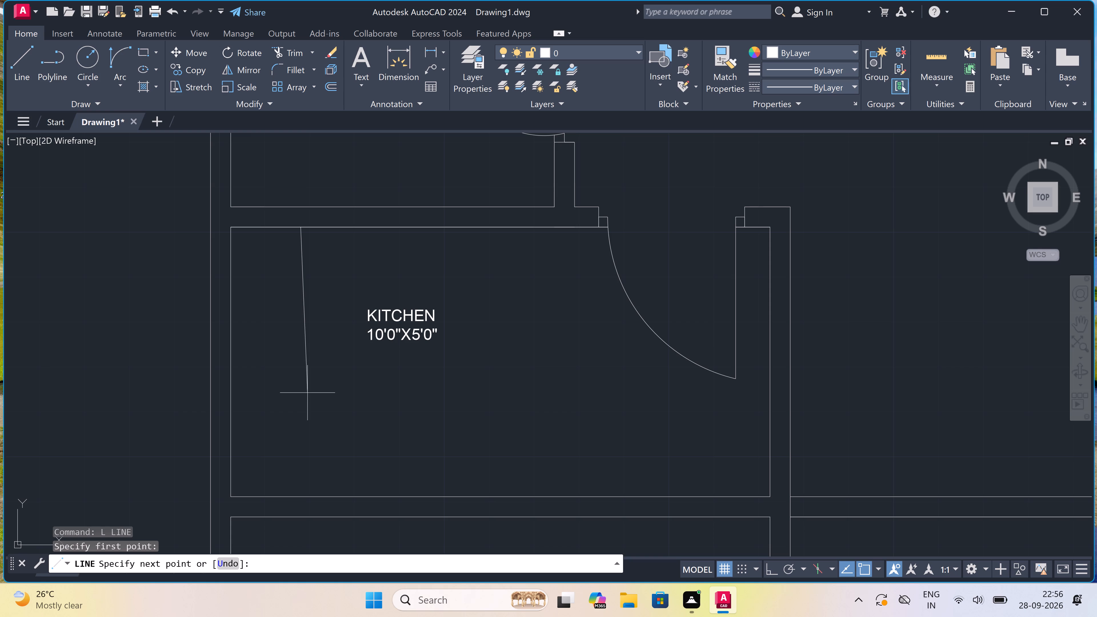
pyautogui.press('F8')
pyautogui.click(300, 438)
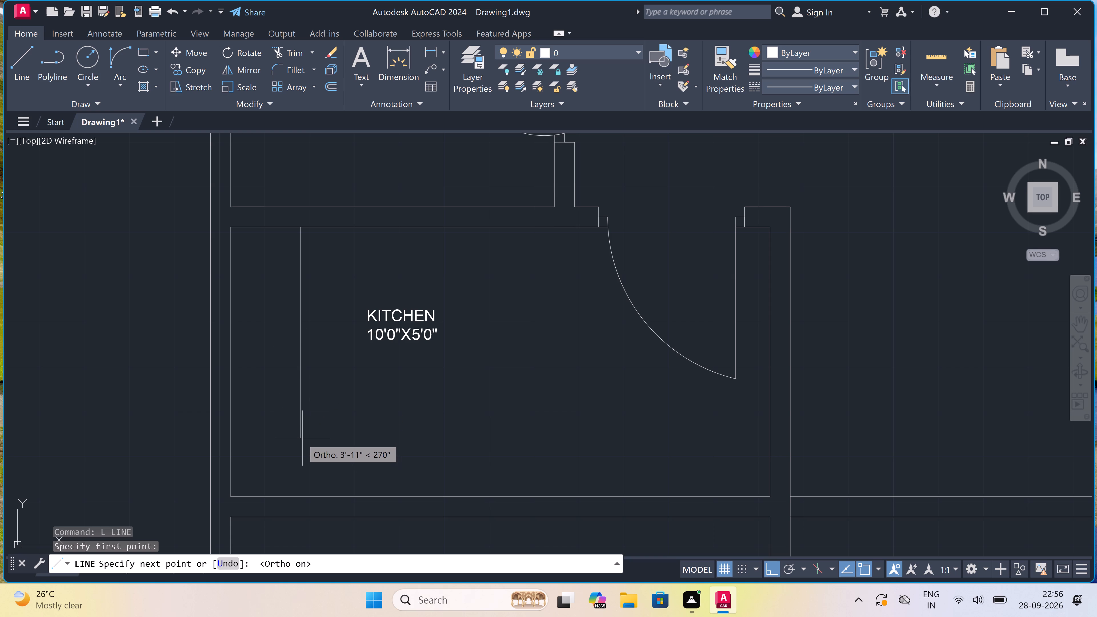
pyautogui.click(767, 439)
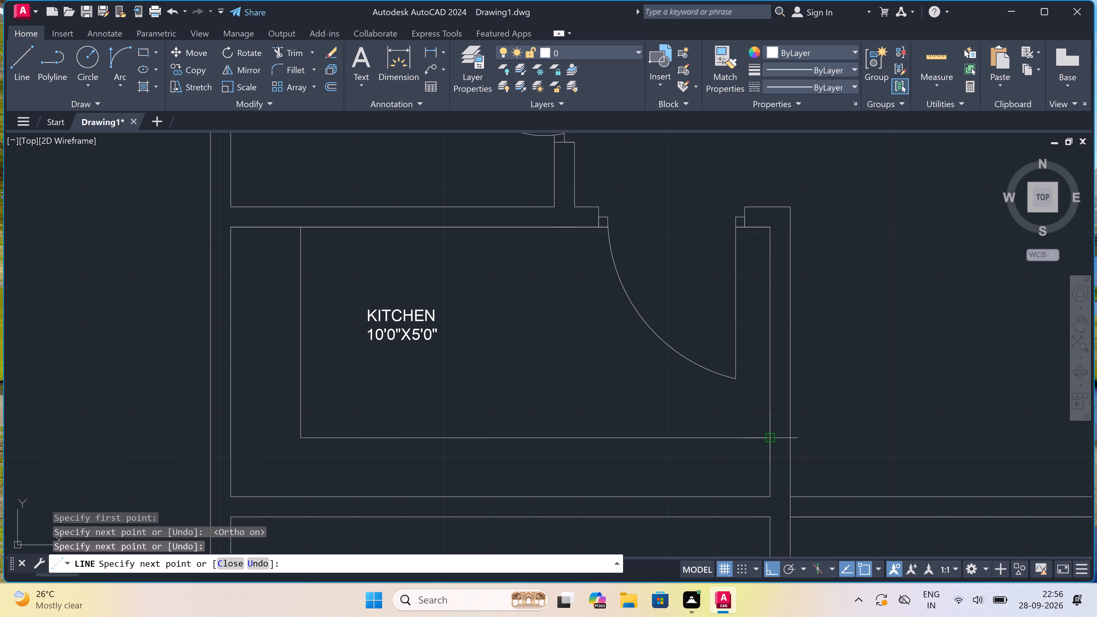
pyautogui.press('Escape')
# Draw an L-shaped counter line in the matching right-side kitchen, about 3'-10" down from the upper wall and across to the left wall.
pyautogui.press('space')
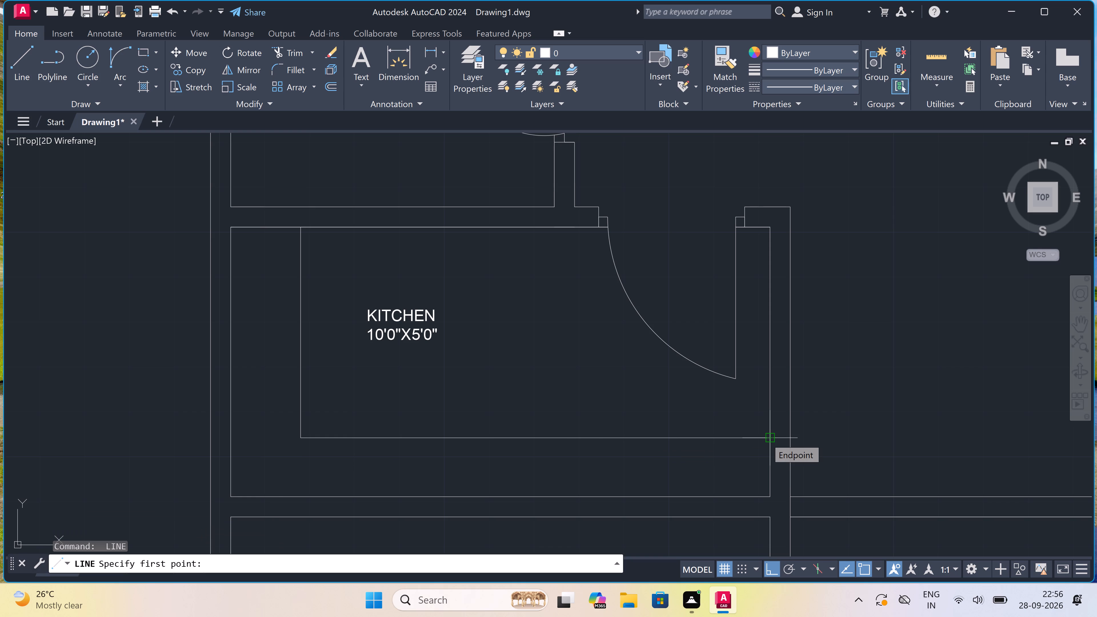
pyautogui.scroll(-4, 642, 416)
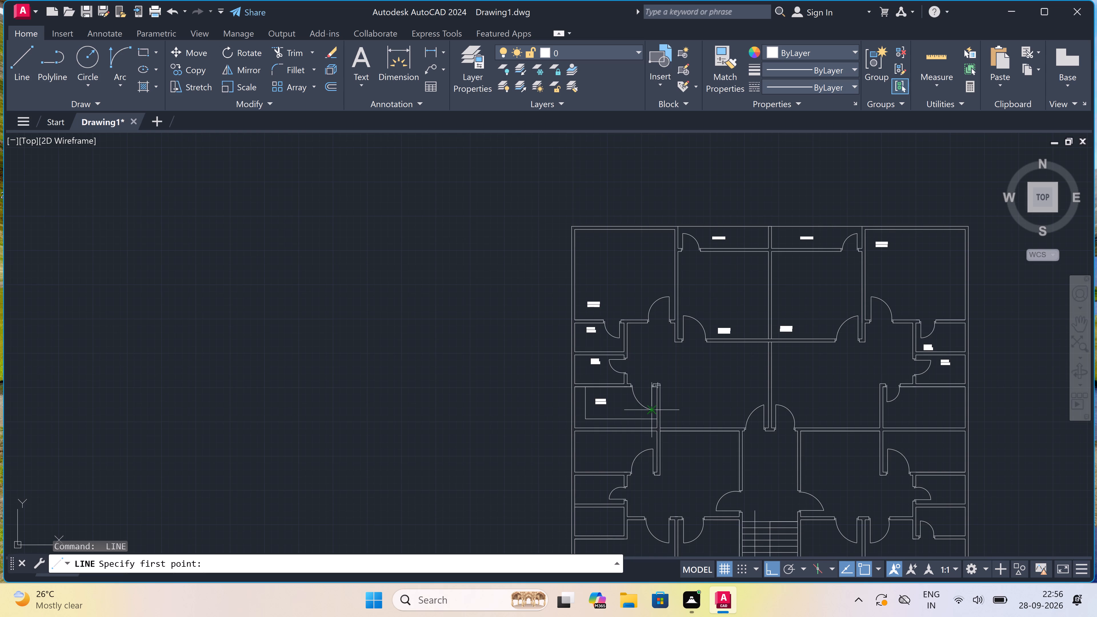
pyautogui.scroll(4, 965, 419)
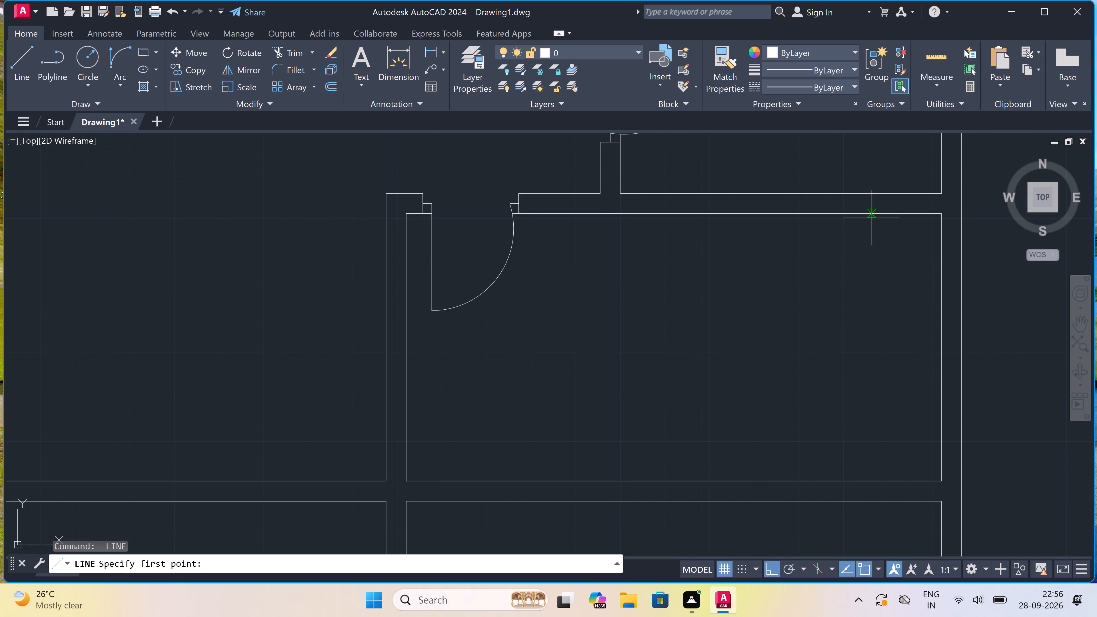
pyautogui.moveTo(856, 209); pyautogui.dragTo(854, 201)
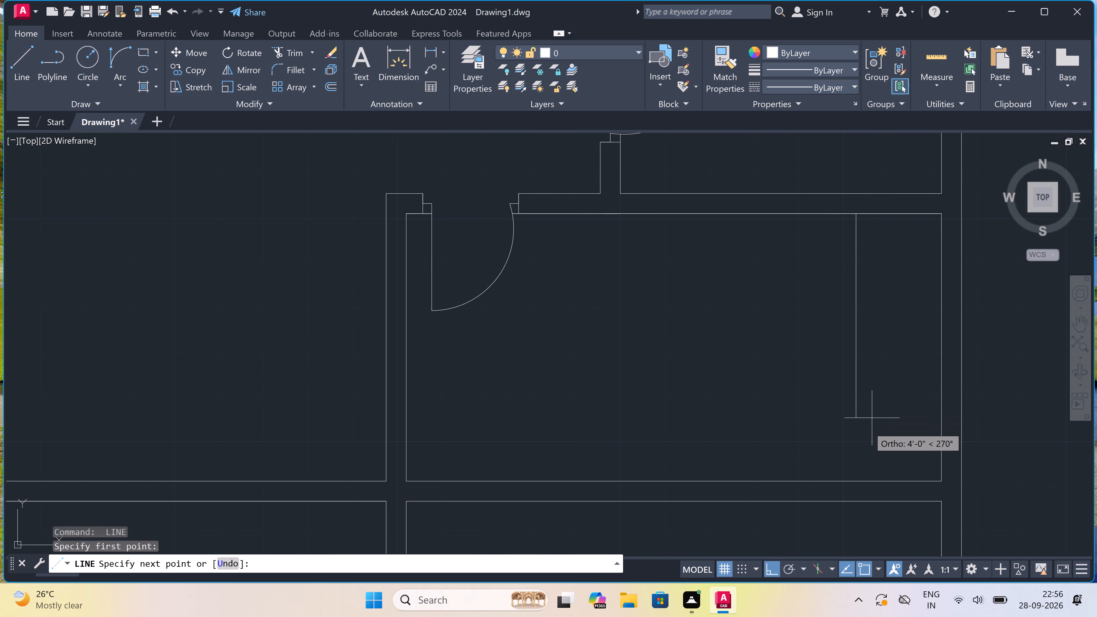
pyautogui.click(857, 415)
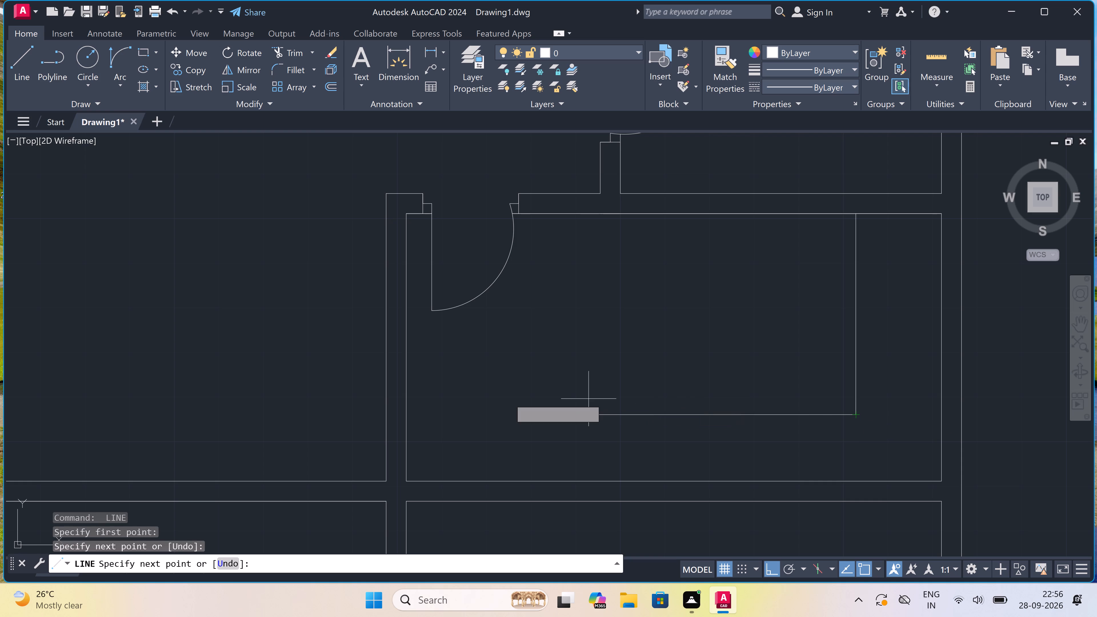
pyautogui.click(408, 411)
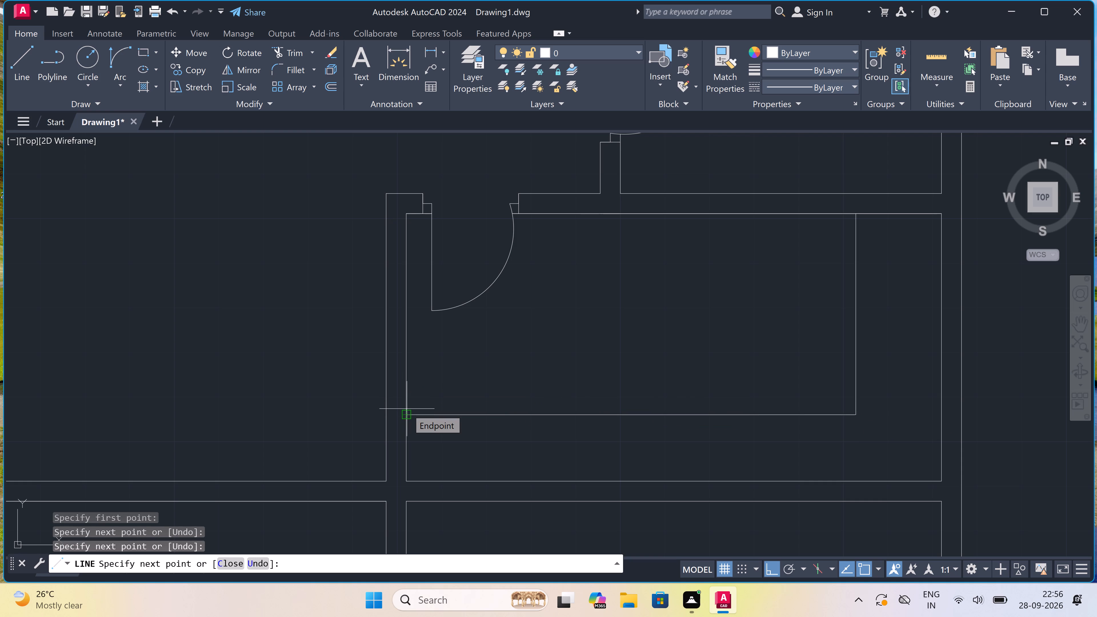
pyautogui.press('Escape')
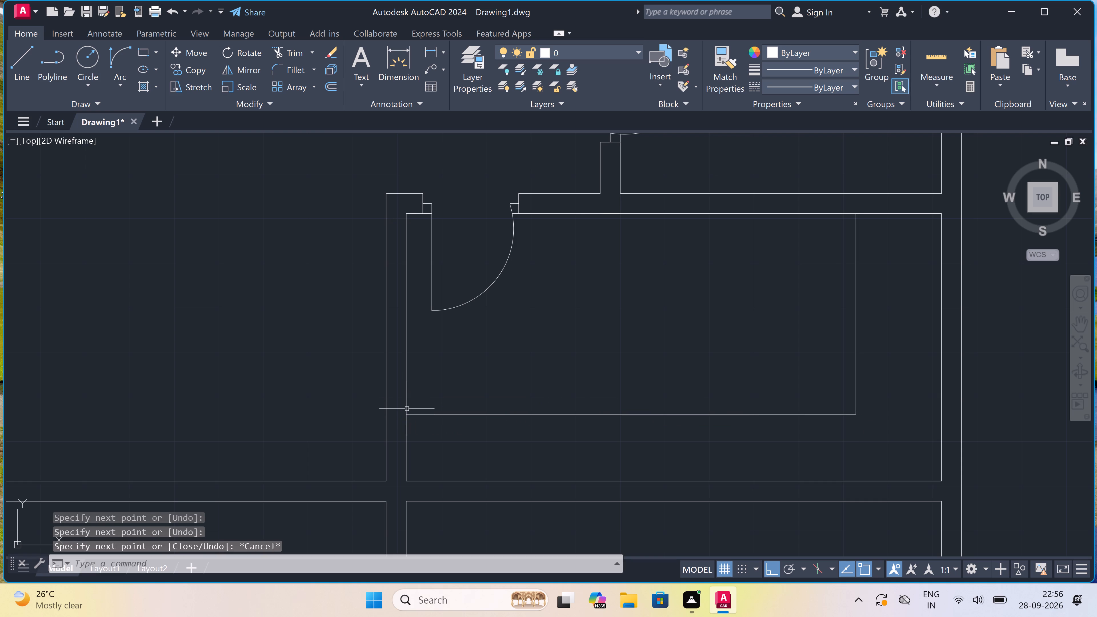
# Add the multiline text label KITCHEN with 10'0"X5'0" beneath it in the right-side kitchen, between the door swing and the counter.
pyautogui.write('MT')
pyautogui.press('space')
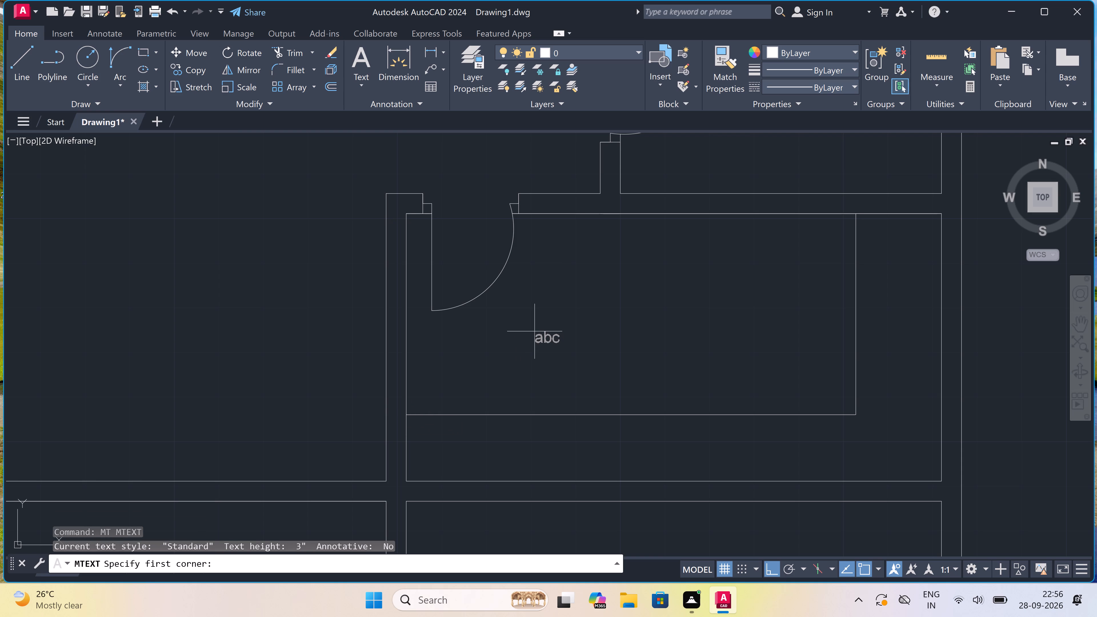
pyautogui.click(513, 327)
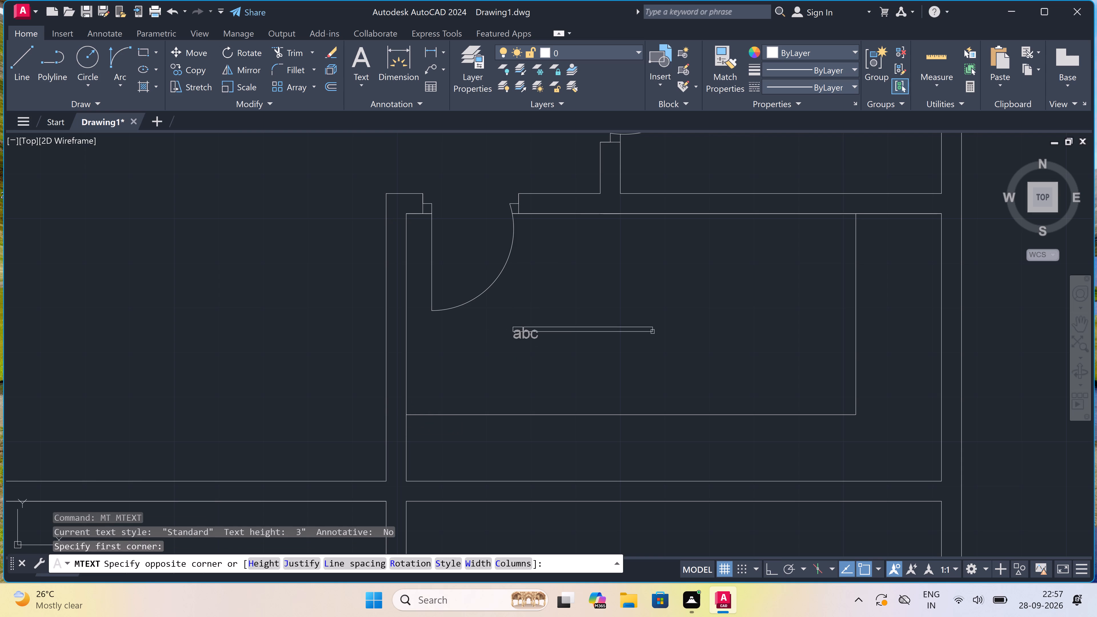
pyautogui.click(852, 341)
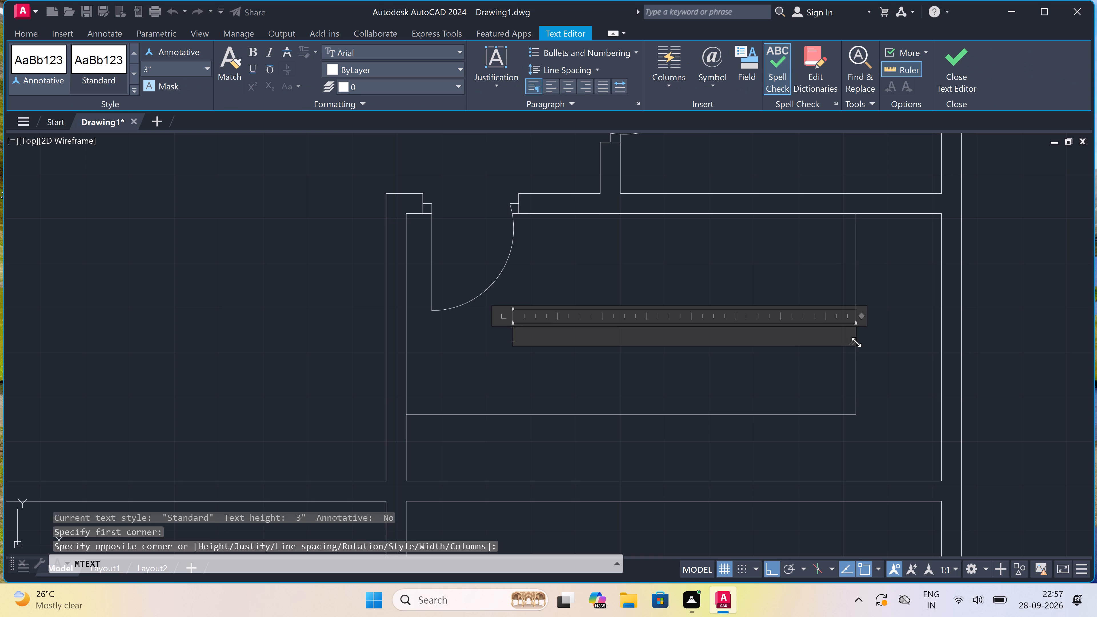
pyautogui.write('KITCHEN')
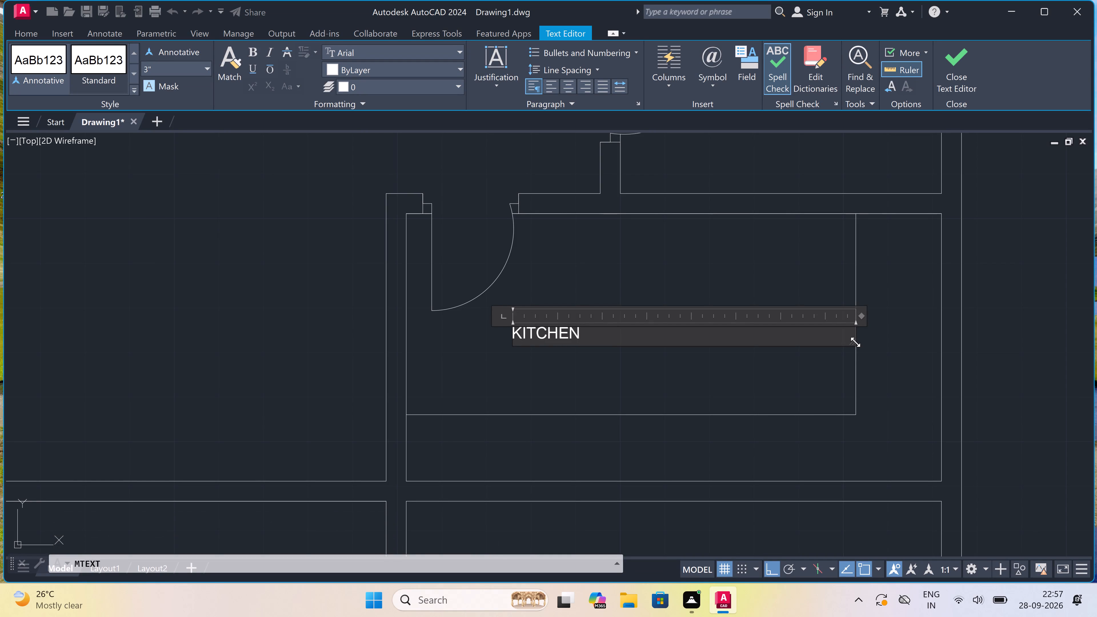
pyautogui.press('Return')
pyautogui.write('10\'0"X')
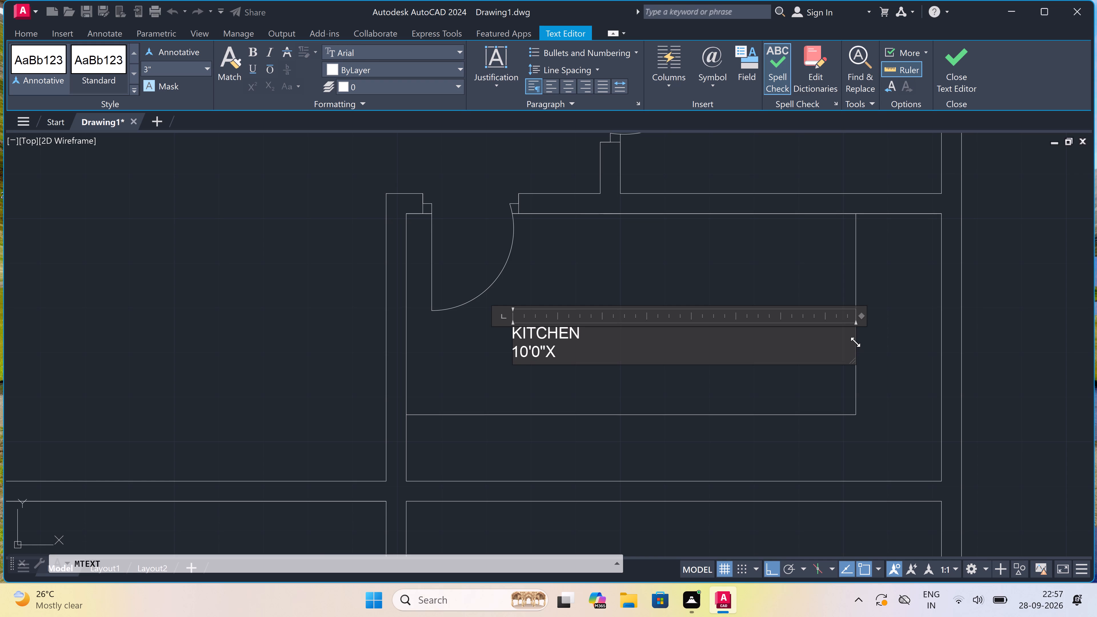
pyautogui.write('5\'0"')
pyautogui.click(553, 245)
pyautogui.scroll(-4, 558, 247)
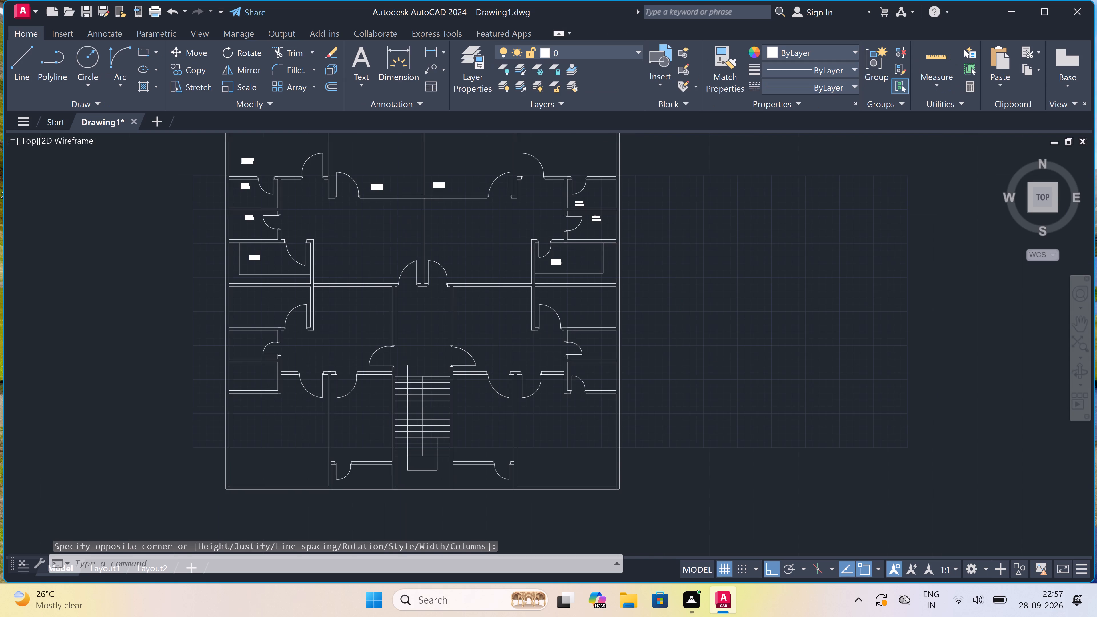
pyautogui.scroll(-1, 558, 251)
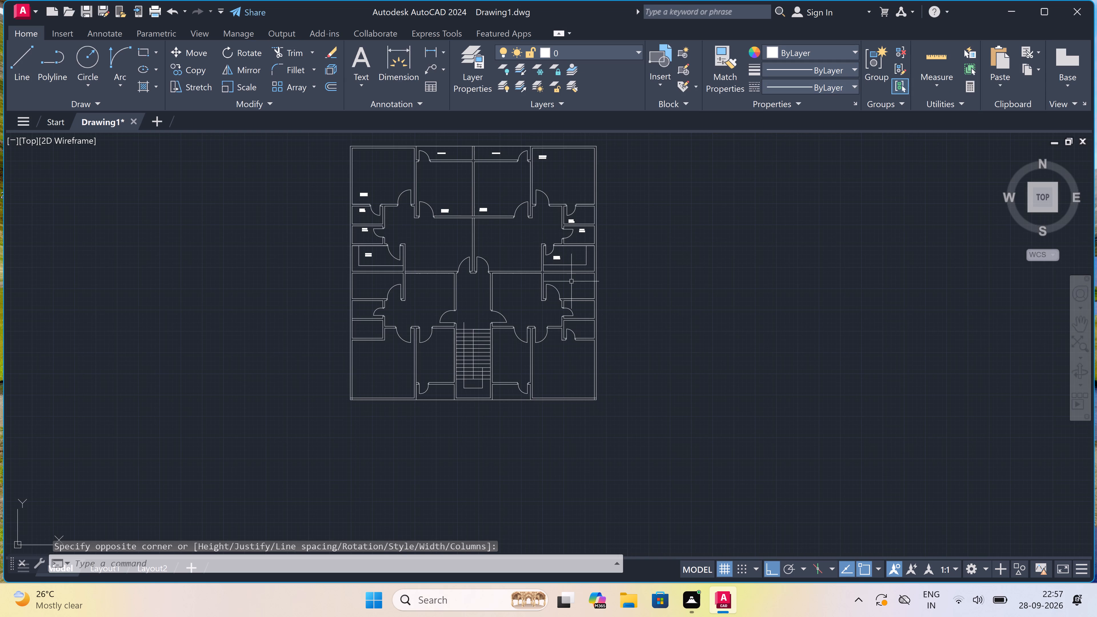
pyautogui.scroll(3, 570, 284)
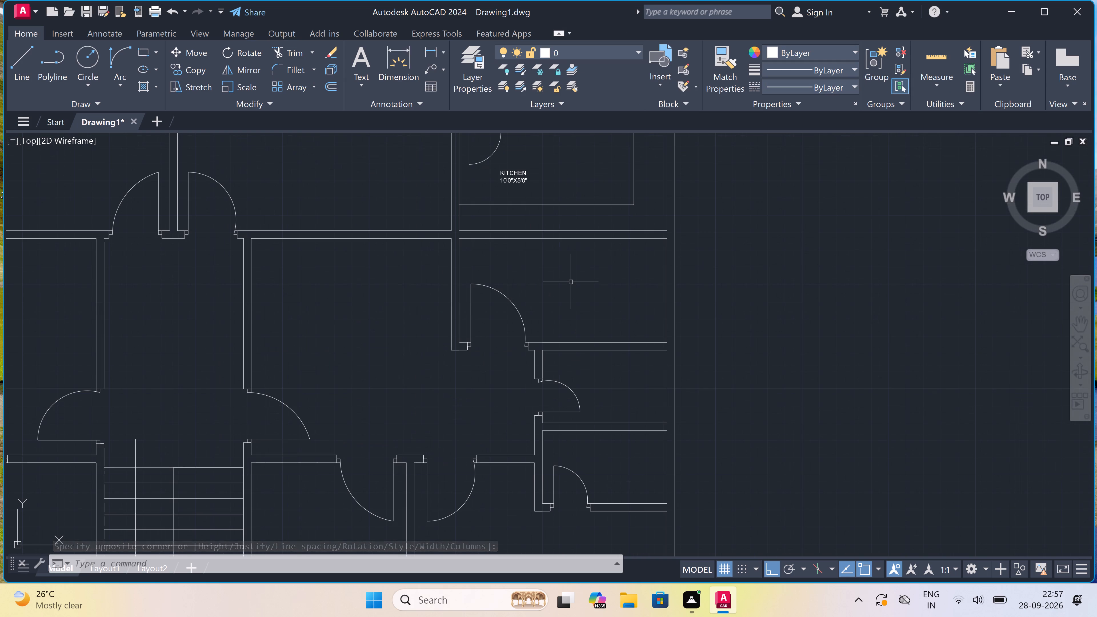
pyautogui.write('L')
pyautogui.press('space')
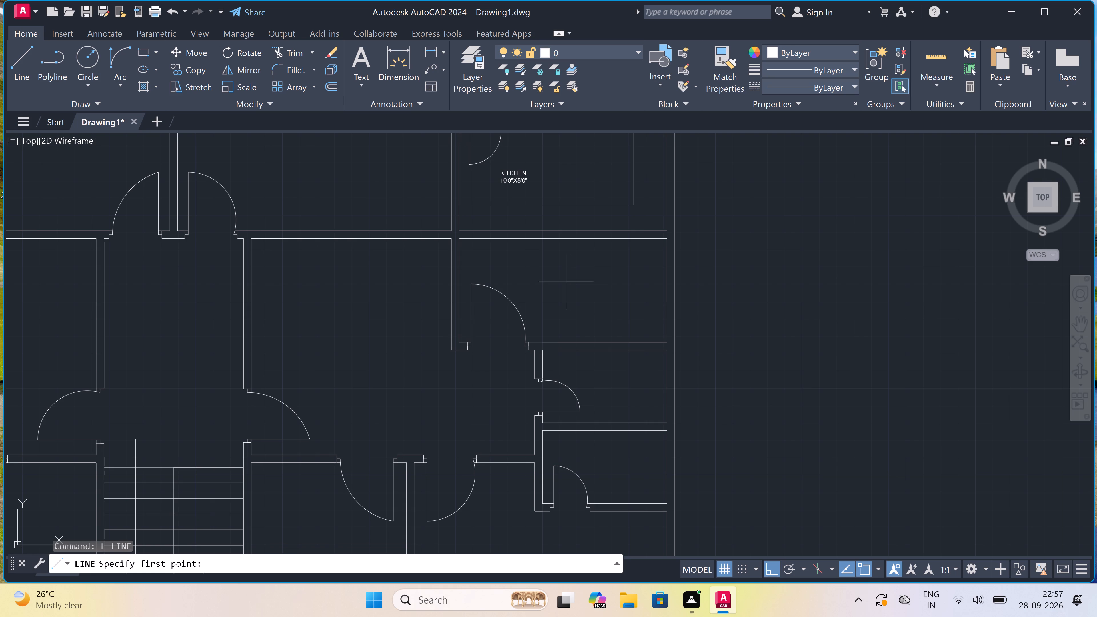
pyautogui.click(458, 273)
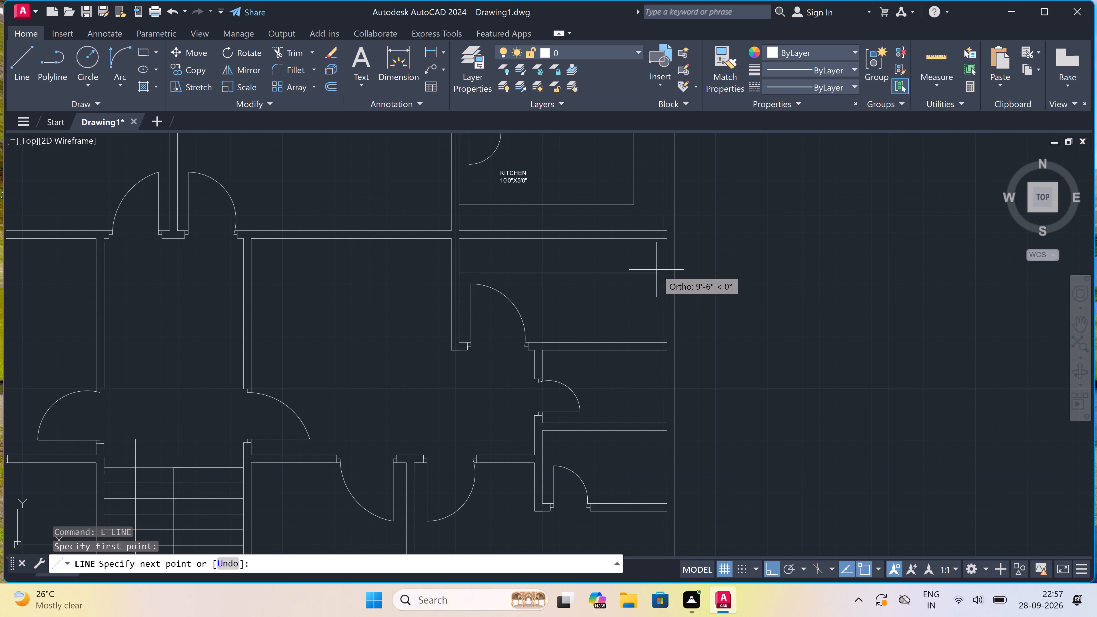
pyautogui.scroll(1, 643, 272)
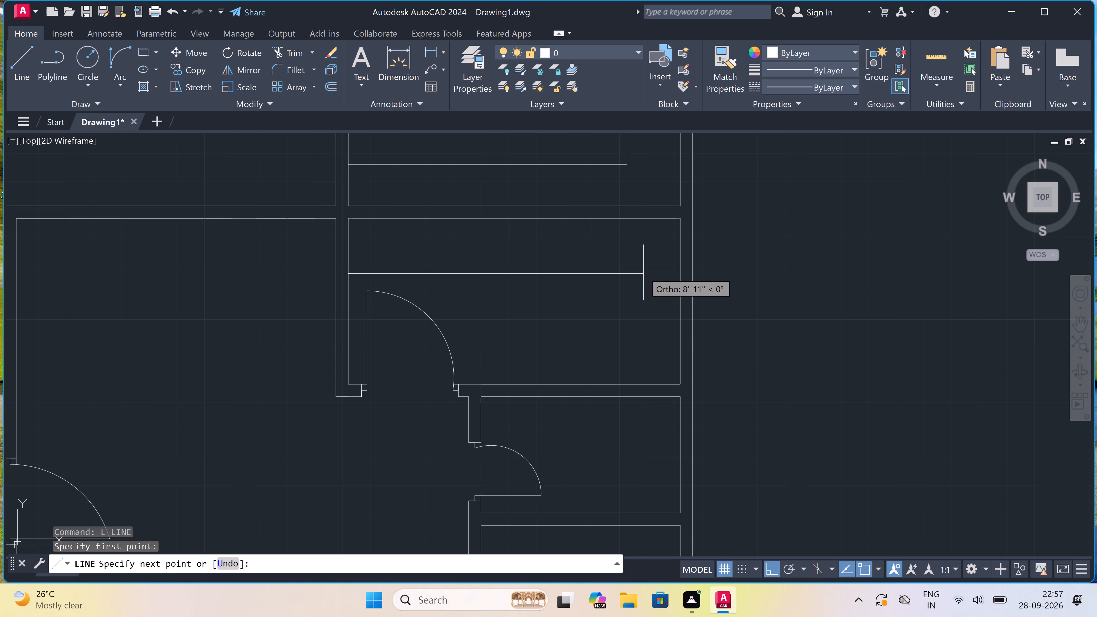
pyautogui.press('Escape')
# Draw an L-shaped counter line in the room directly below the right-side kitchen, up from its lower wall and across to its left wall.
pyautogui.press('space')
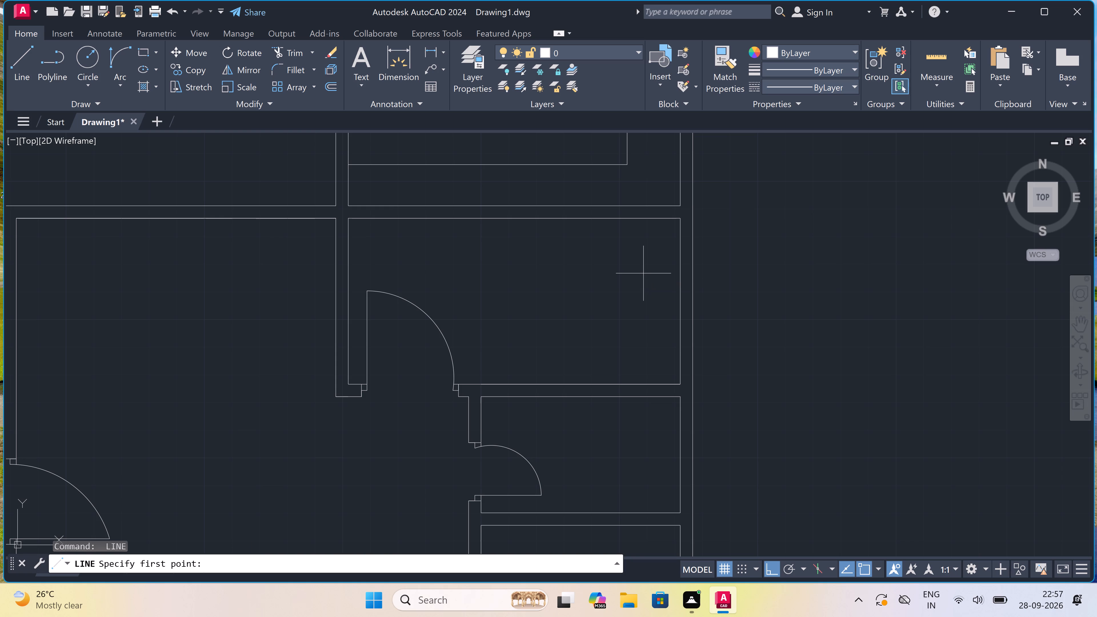
pyautogui.click(637, 384)
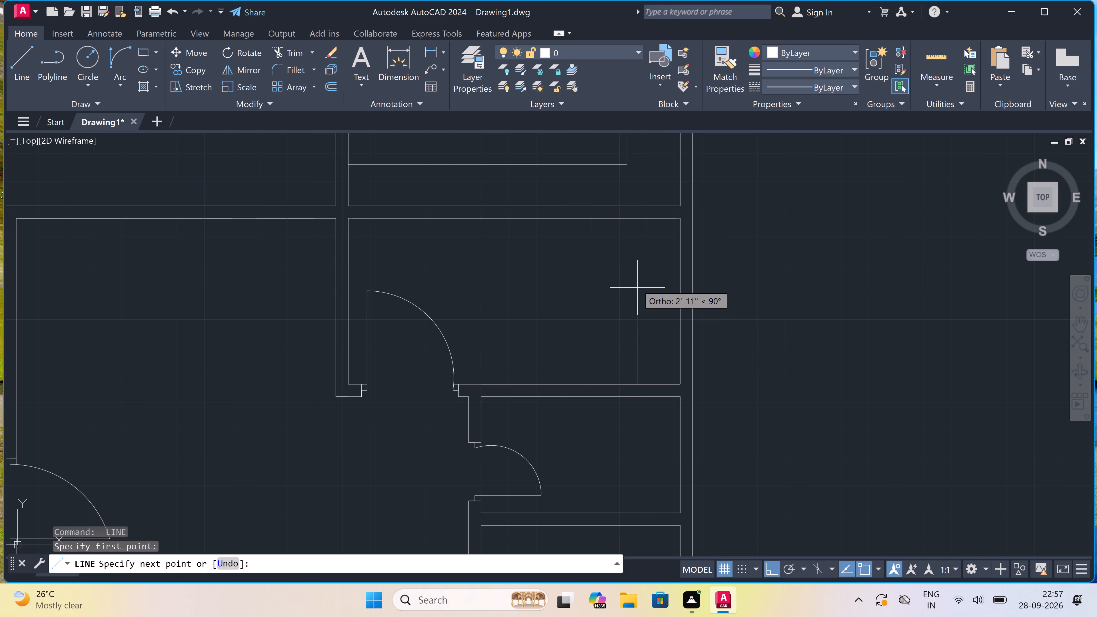
pyautogui.click(635, 256)
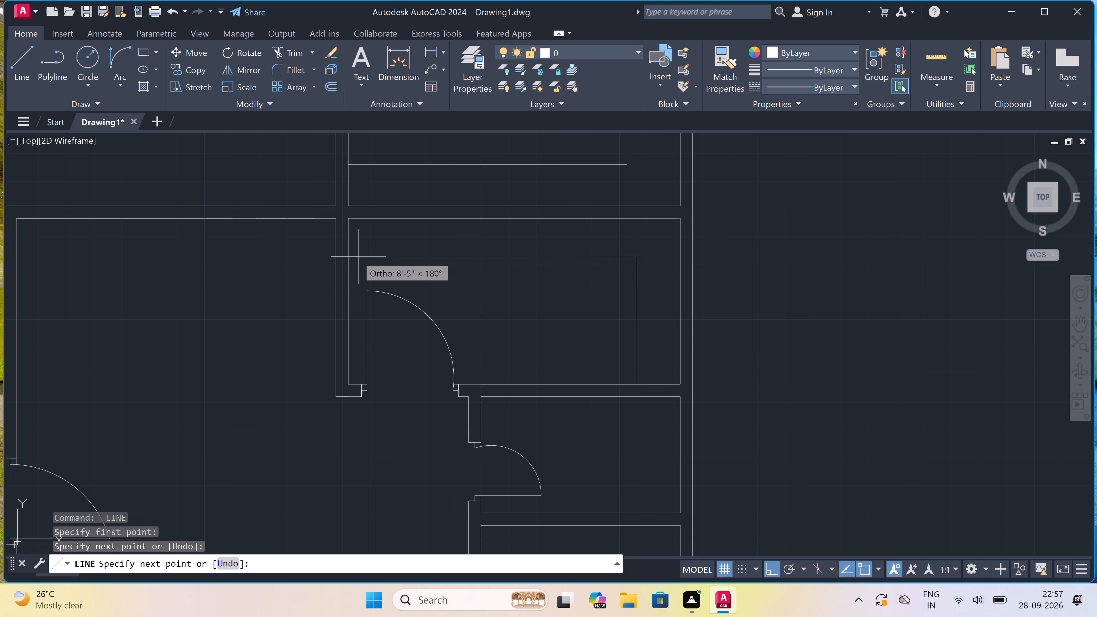
pyautogui.click(346, 253)
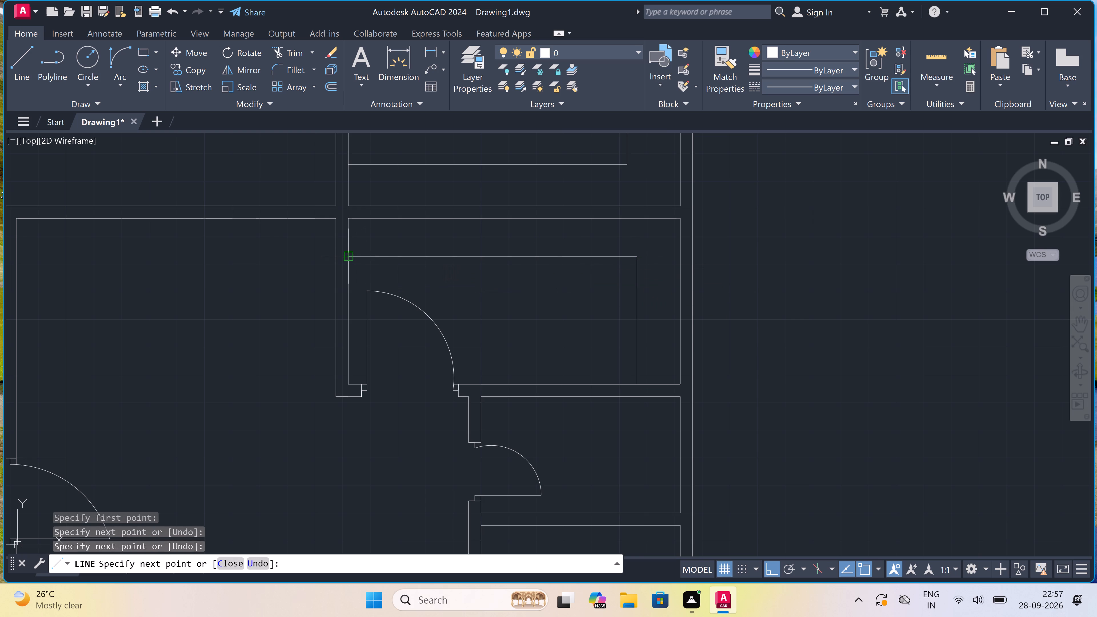
pyautogui.press('Escape')
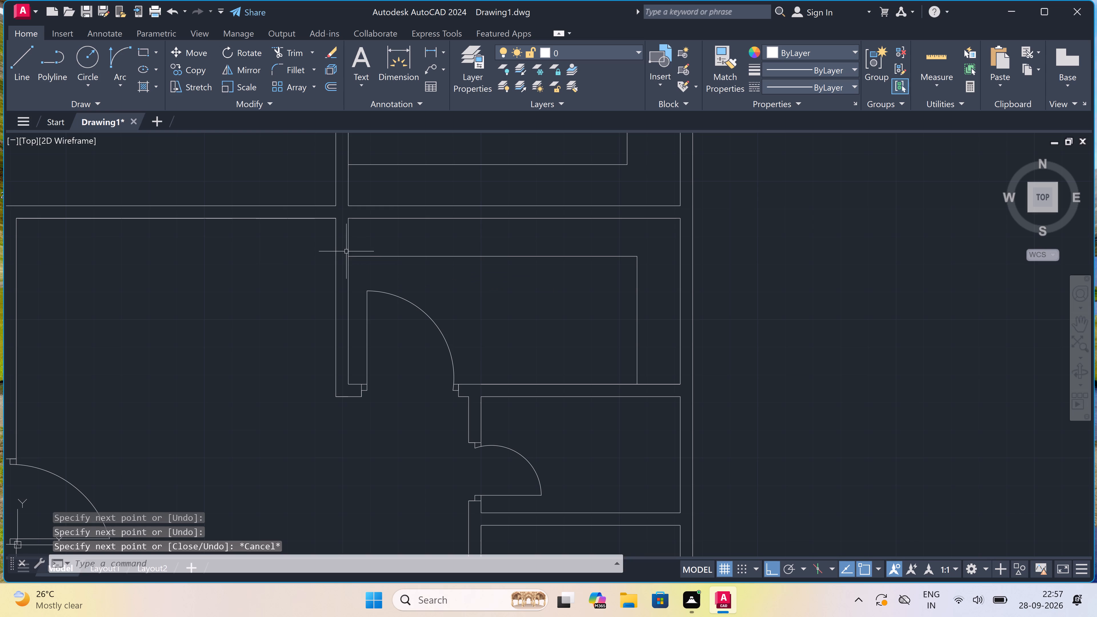
# Draw an L-shaped counter line in the room below the left-side kitchen, about 8'-9" leftward from its right wall and down to its lower wall.
pyautogui.press('space')
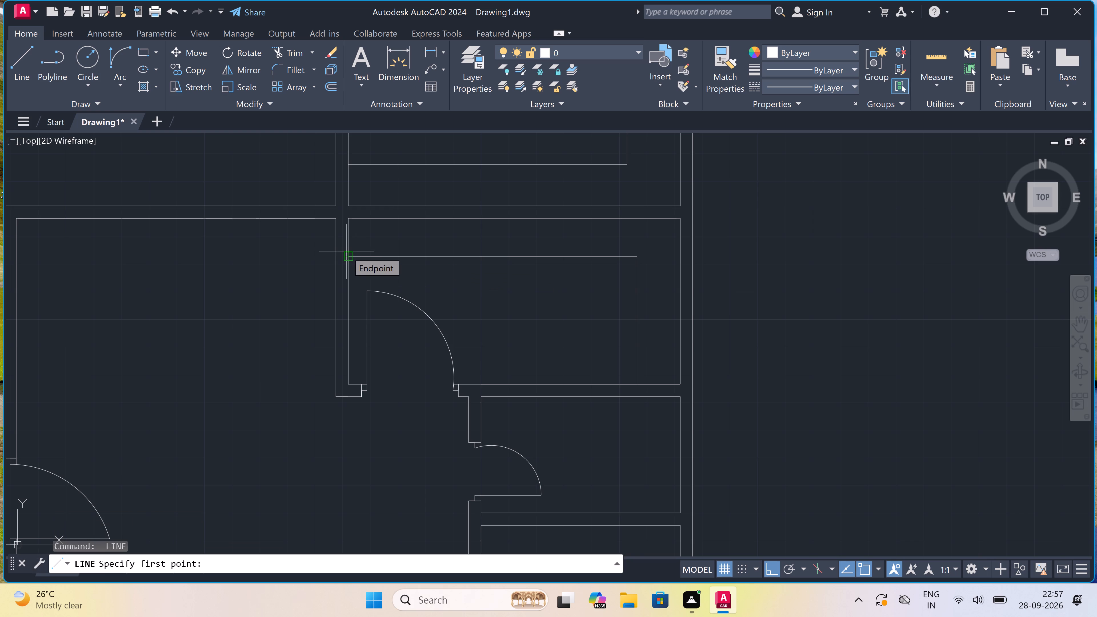
pyautogui.scroll(-3, 445, 277)
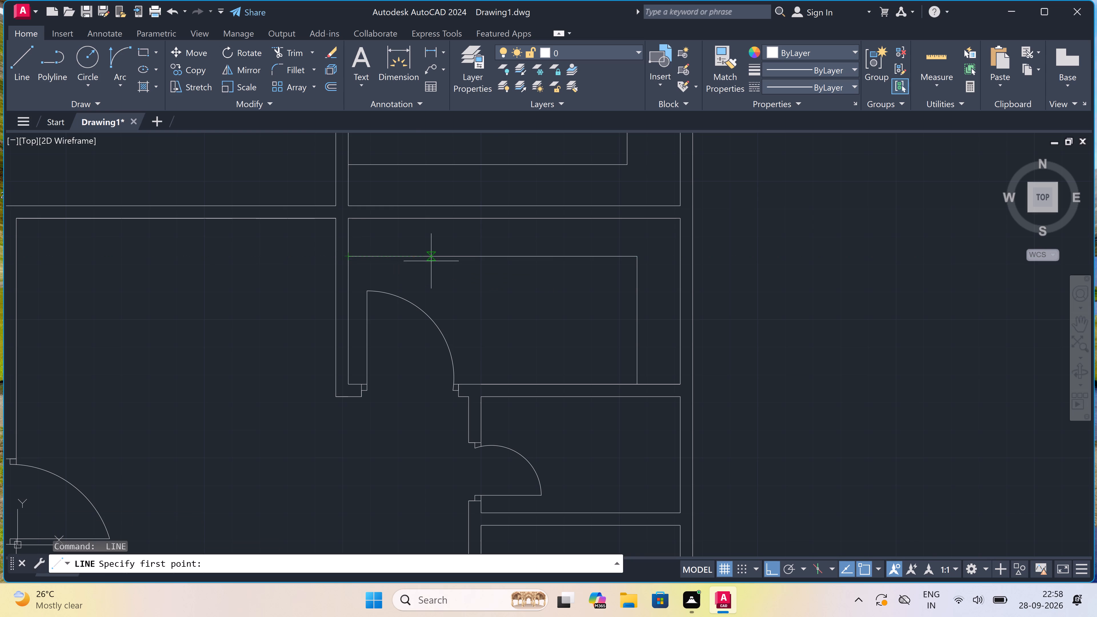
pyautogui.scroll(-2, 456, 282)
pyautogui.scroll(3, 289, 285)
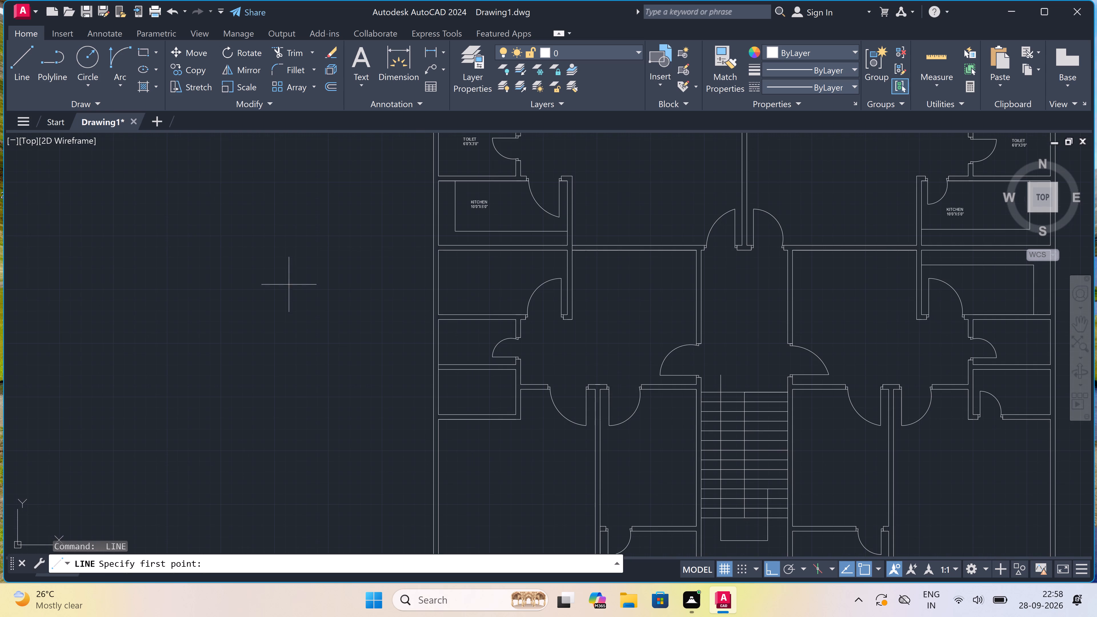
pyautogui.scroll(2, 532, 254)
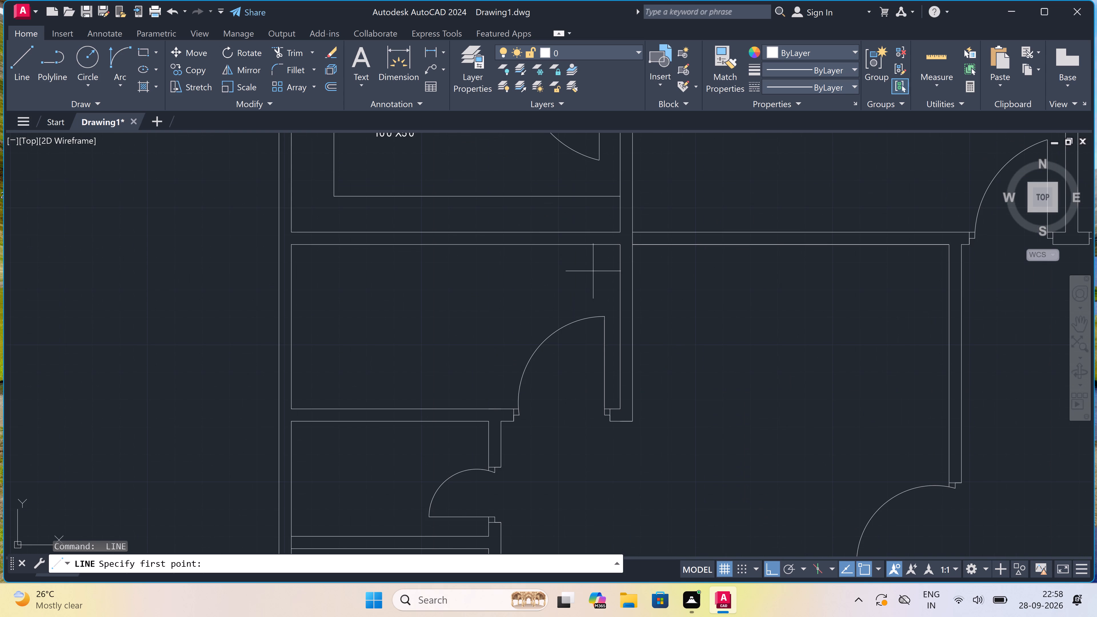
pyautogui.click(618, 286)
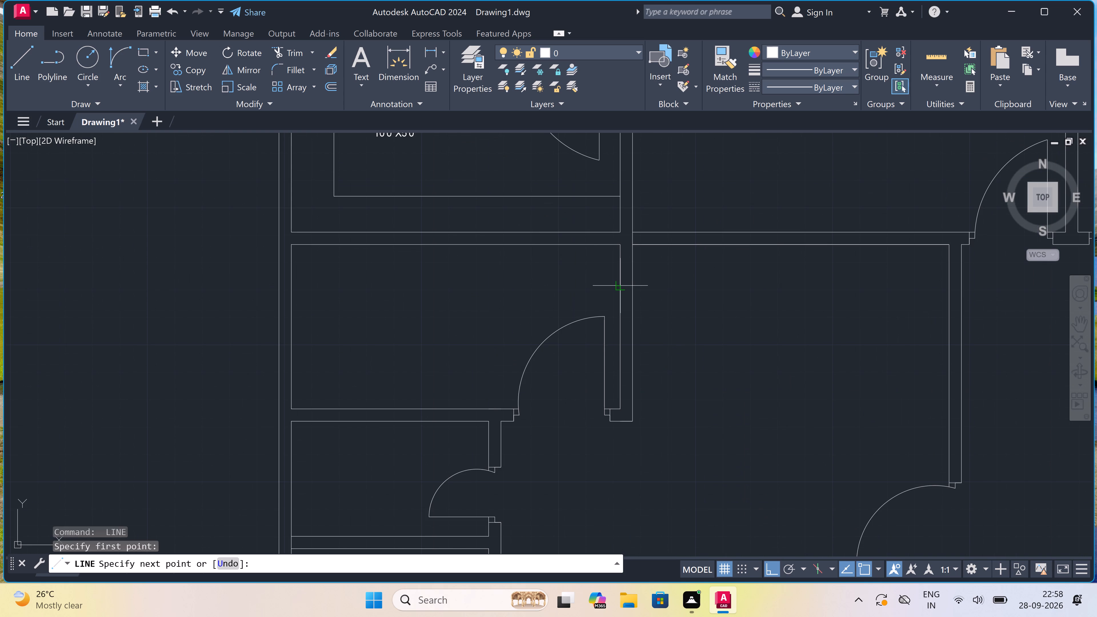
pyautogui.doubleClick(333, 284)
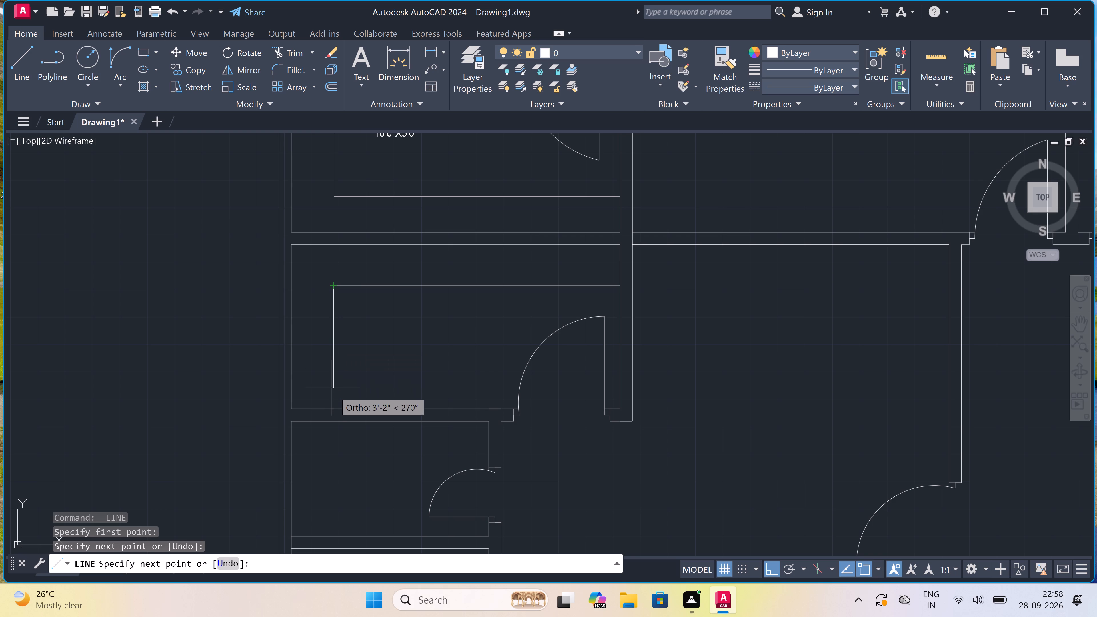
pyautogui.doubleClick(337, 407)
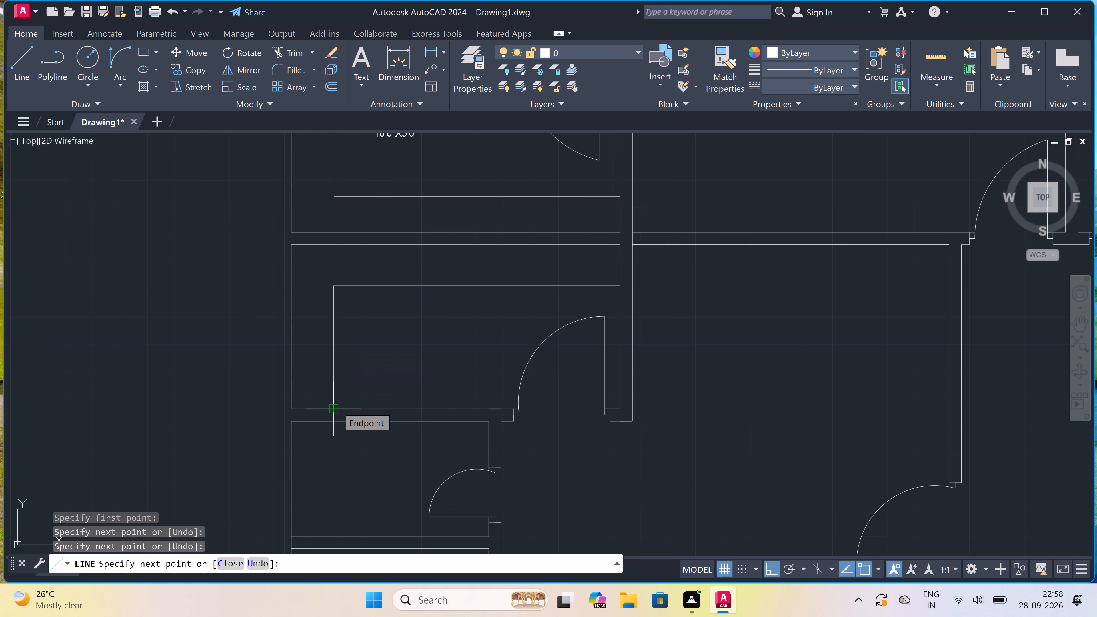
pyautogui.press('Escape')
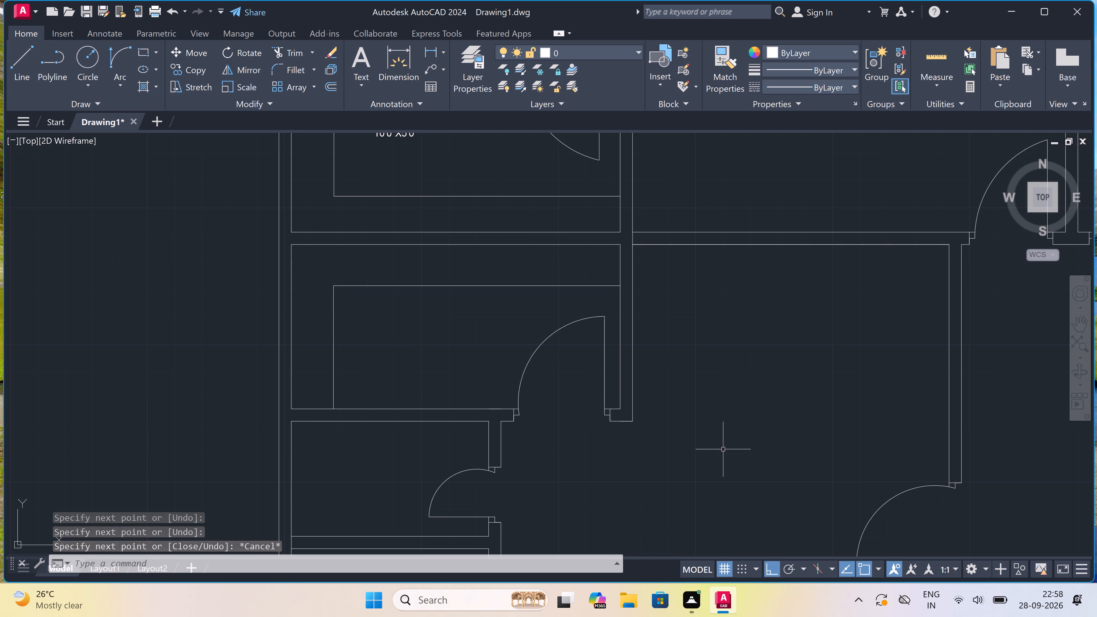
# Add the multiline text label KITCHEN with 10'0"X5'0" beneath it in the lower left-side kitchen, between the counter and the door swing.
pyautogui.scroll(-1, 586, 315)
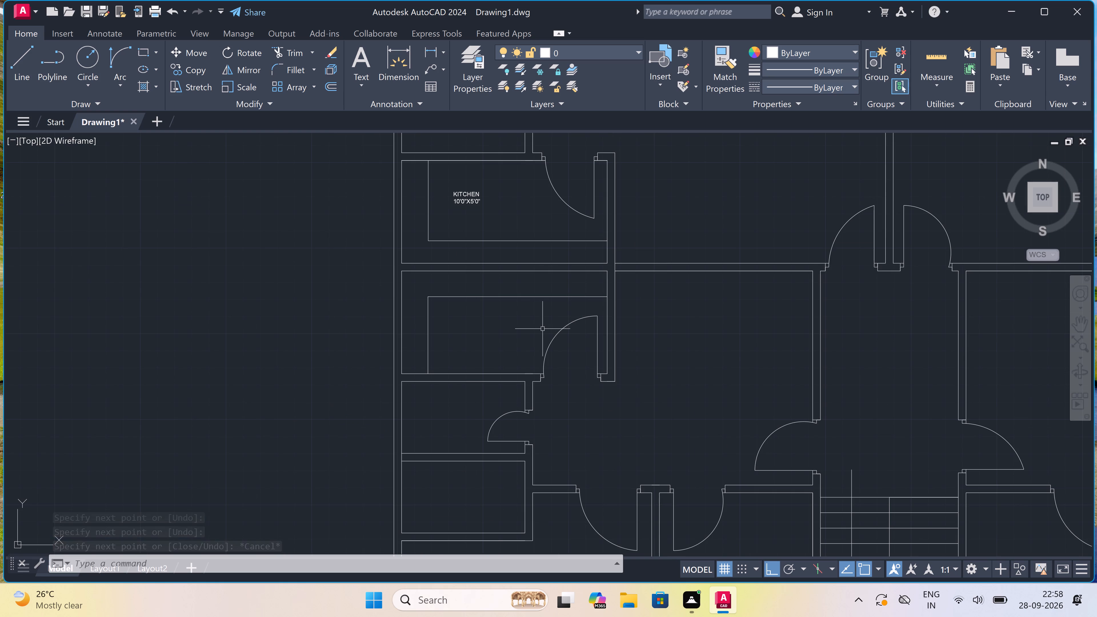
pyautogui.scroll(2, 541, 327)
pyautogui.press('m')
pyautogui.write('T')
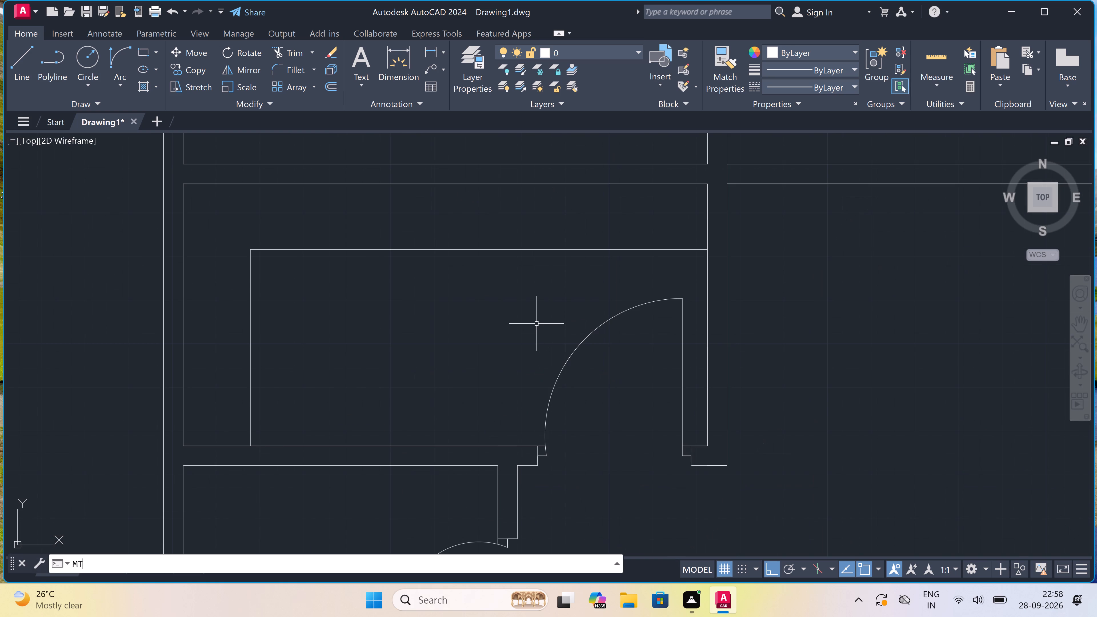
pyautogui.press('space')
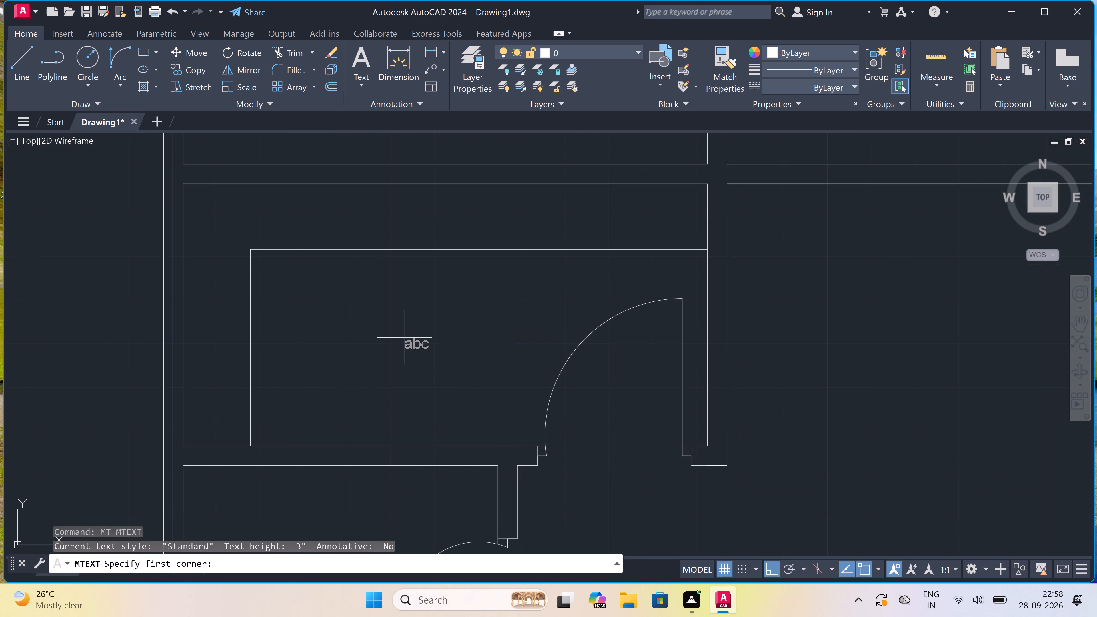
pyautogui.click(329, 322)
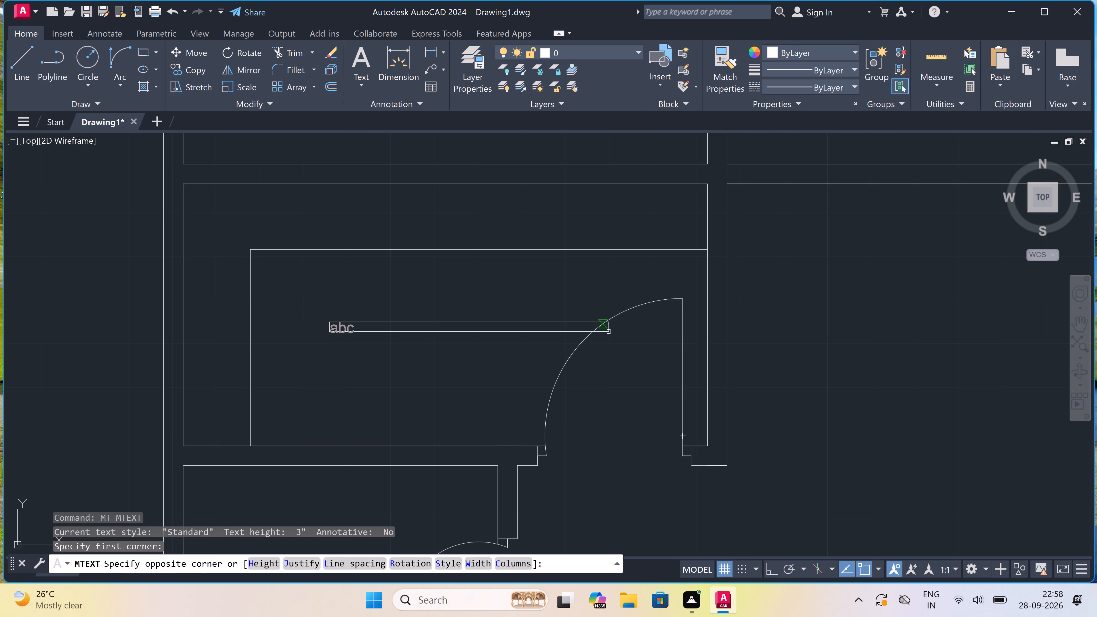
pyautogui.doubleClick(836, 379)
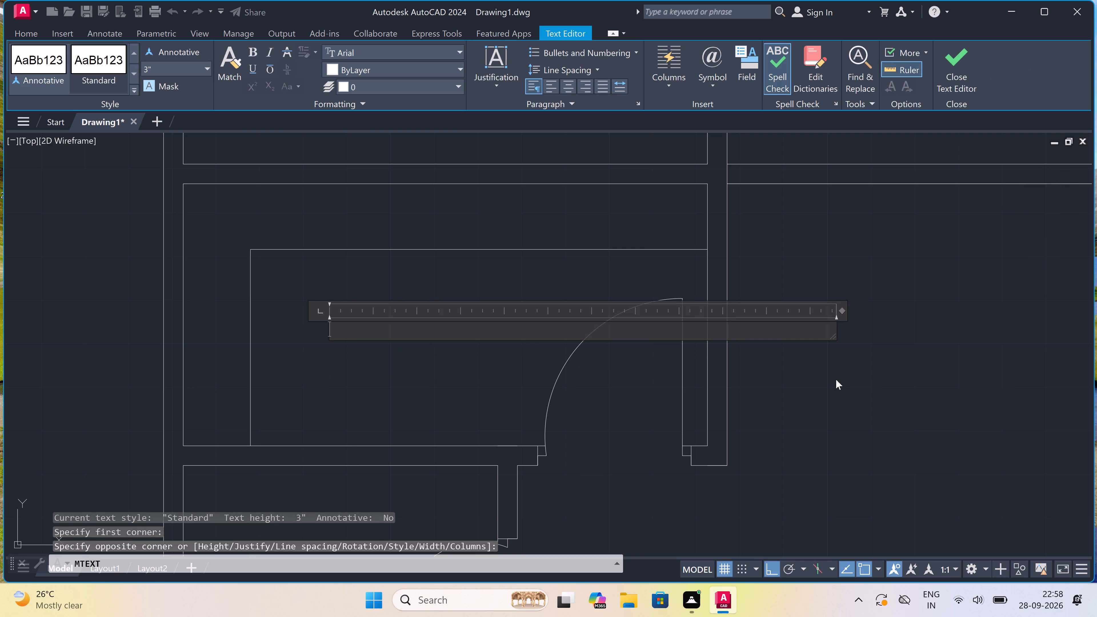
pyautogui.write('KITCHEN')
pyautogui.press('Return')
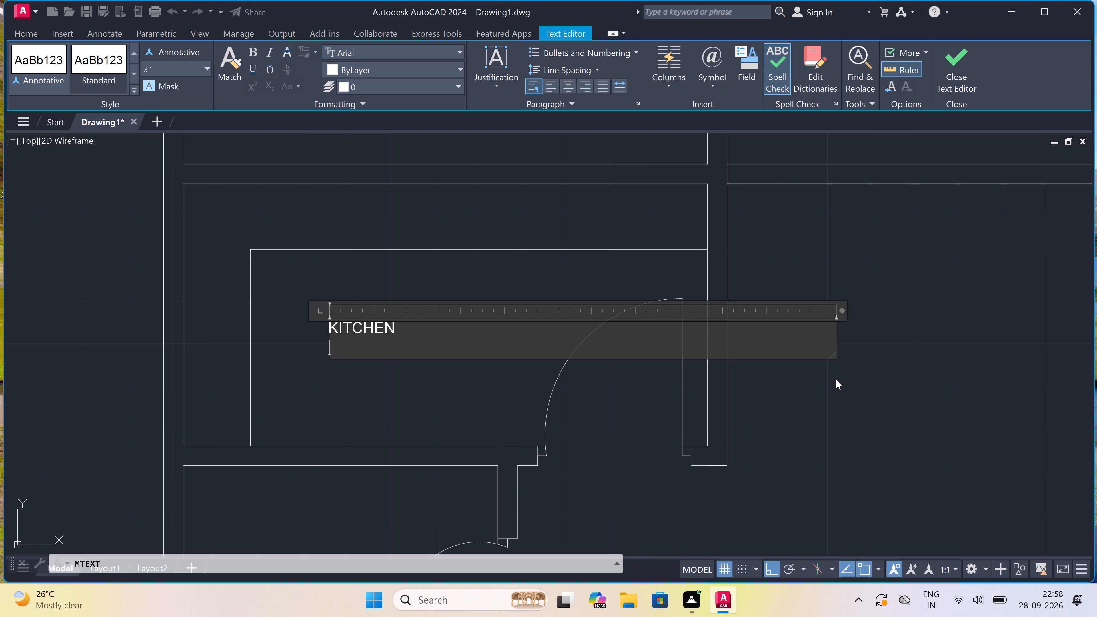
pyautogui.write('10\'0"')
pyautogui.press('x')
pyautogui.write('5\'0"')
pyautogui.click(418, 397)
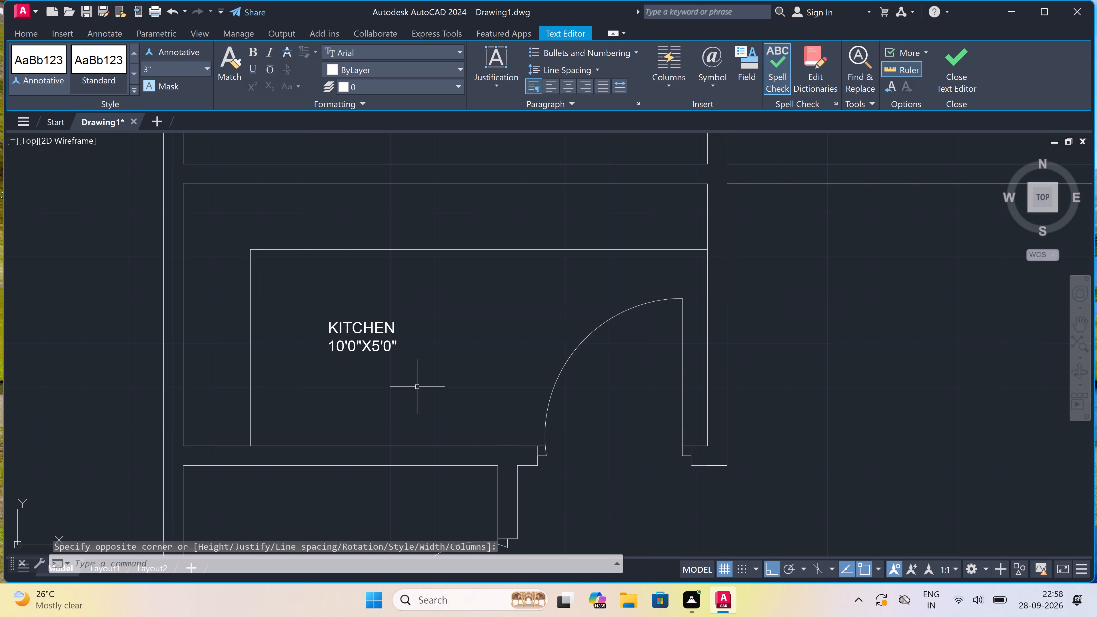
# Add the multiline text label TOILET with 6'0"X3'6" beneath it in the room directly below the lower left-side kitchen.
pyautogui.scroll(-5, 415, 374)
pyautogui.scroll(2, 367, 440)
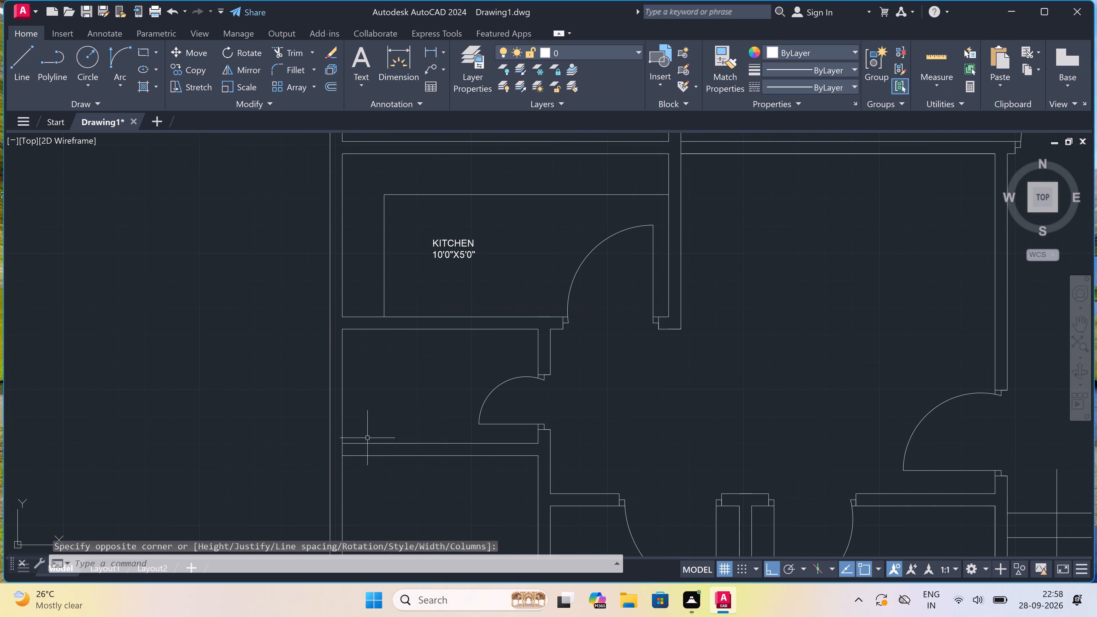
pyautogui.scroll(2, 369, 408)
pyautogui.press('space')
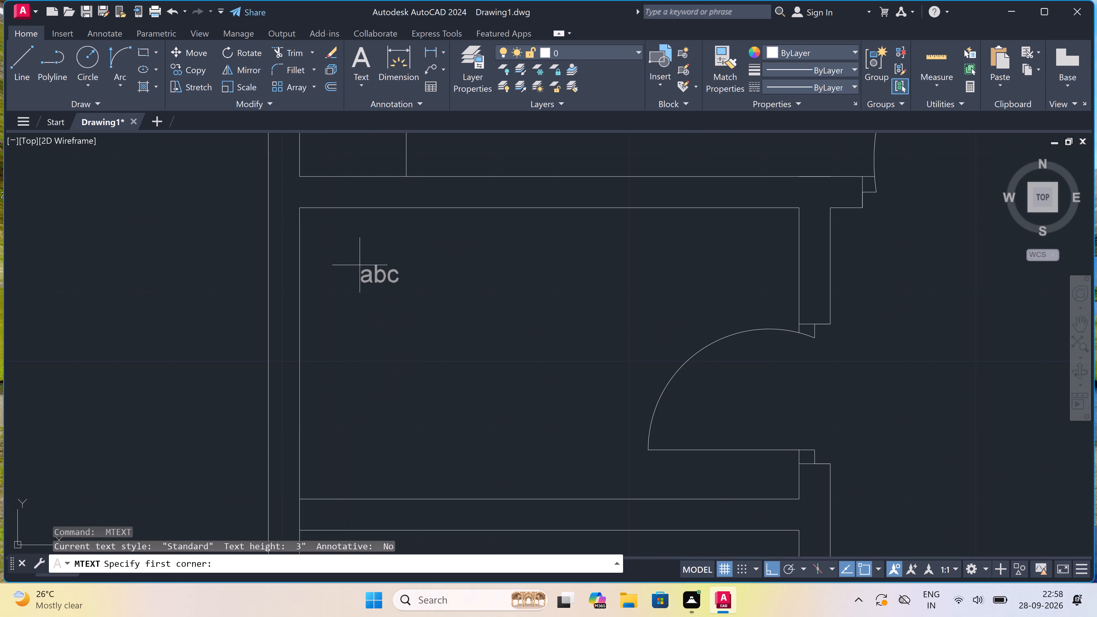
pyautogui.moveTo(380, 259); pyautogui.dragTo(385, 258)
pyautogui.click(717, 283)
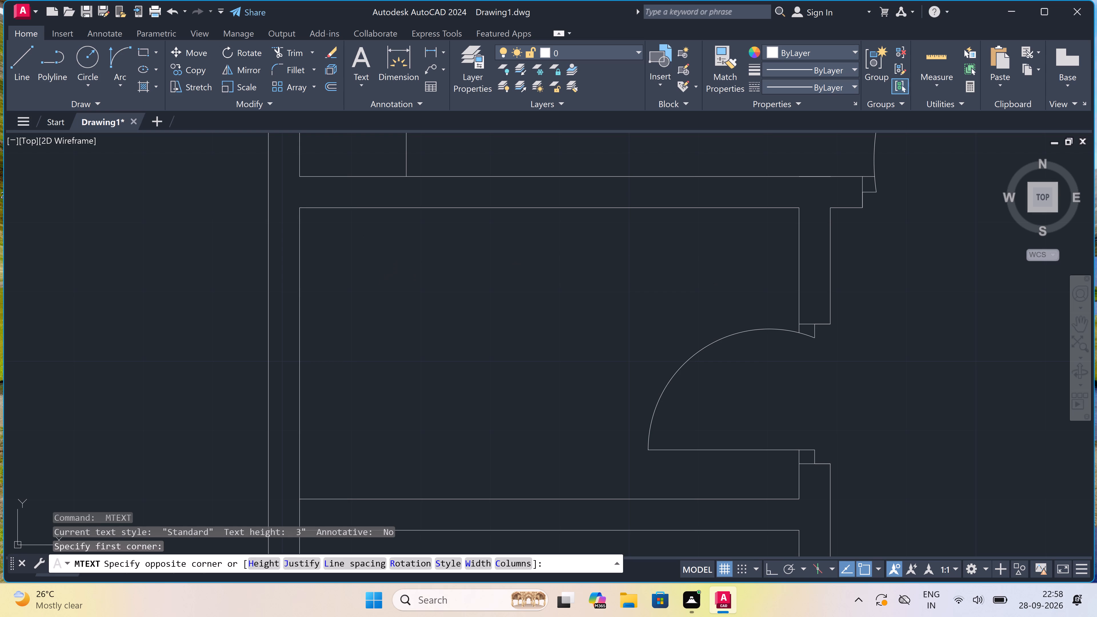
pyautogui.press('t')
pyautogui.write('OILET')
pyautogui.press('Return')
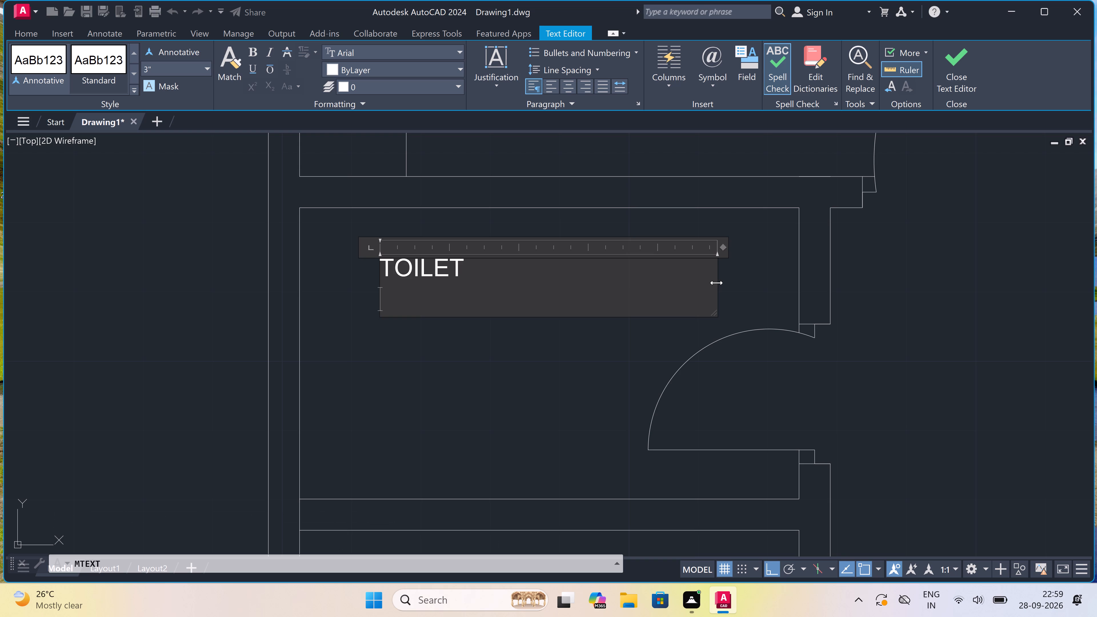
pyautogui.press('6')
pyautogui.write('\'0"X')
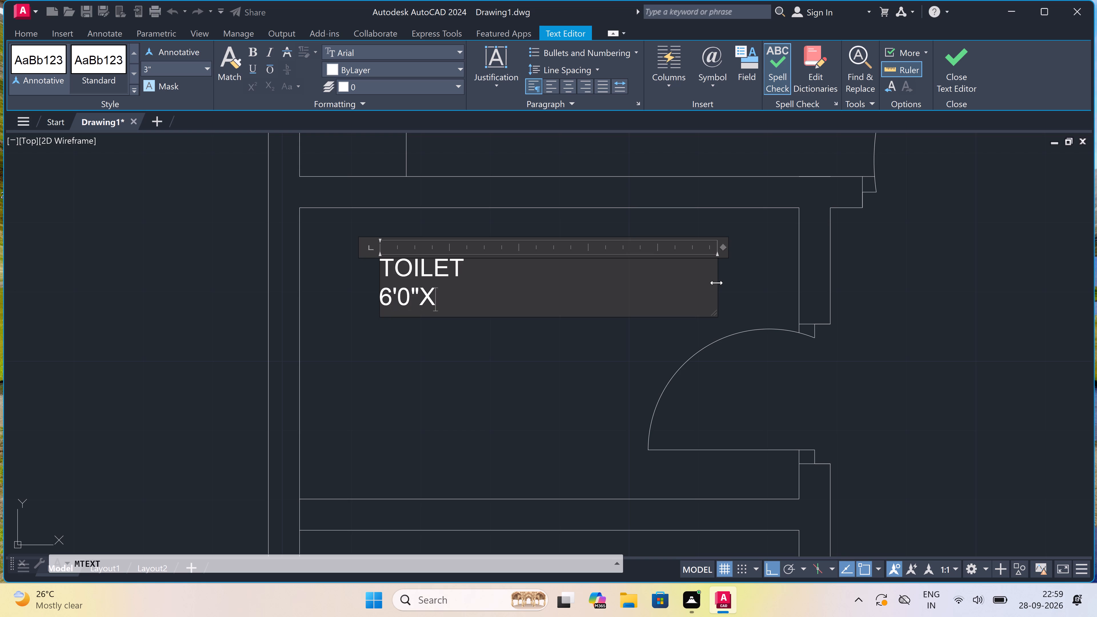
pyautogui.write("3'6")
pyautogui.hotkey('shift', '"')
pyautogui.doubleClick(373, 381)
# Draw the right door jamb across the lower wall of the room below that toilet, near its right corner, with a 2" return and 2' leaf upward.
pyautogui.scroll(-3, 404, 370)
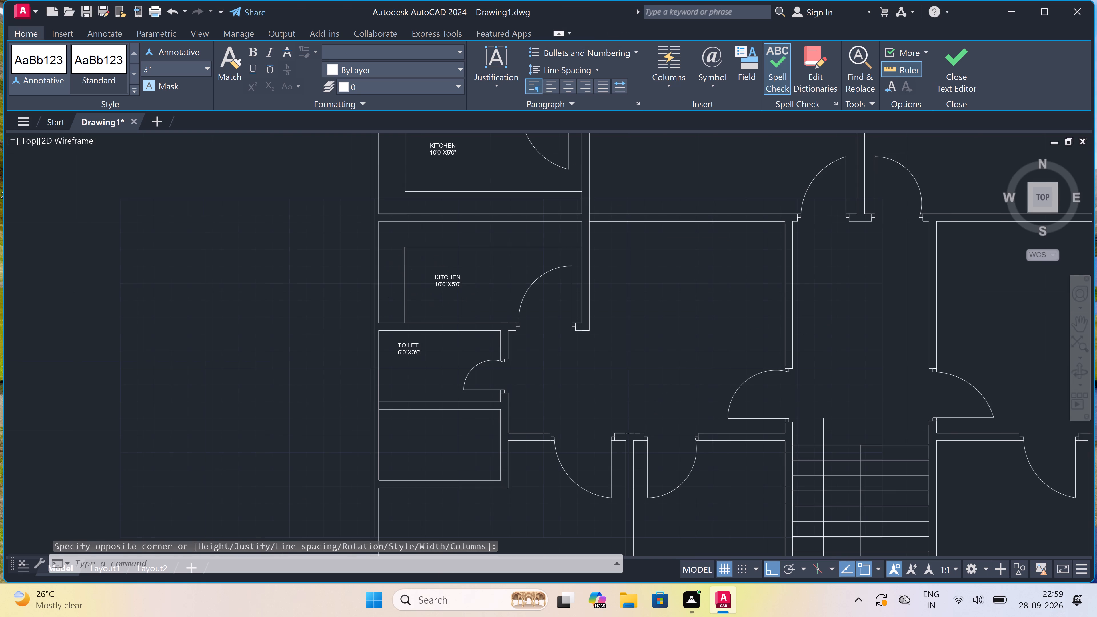
pyautogui.scroll(1, 421, 478)
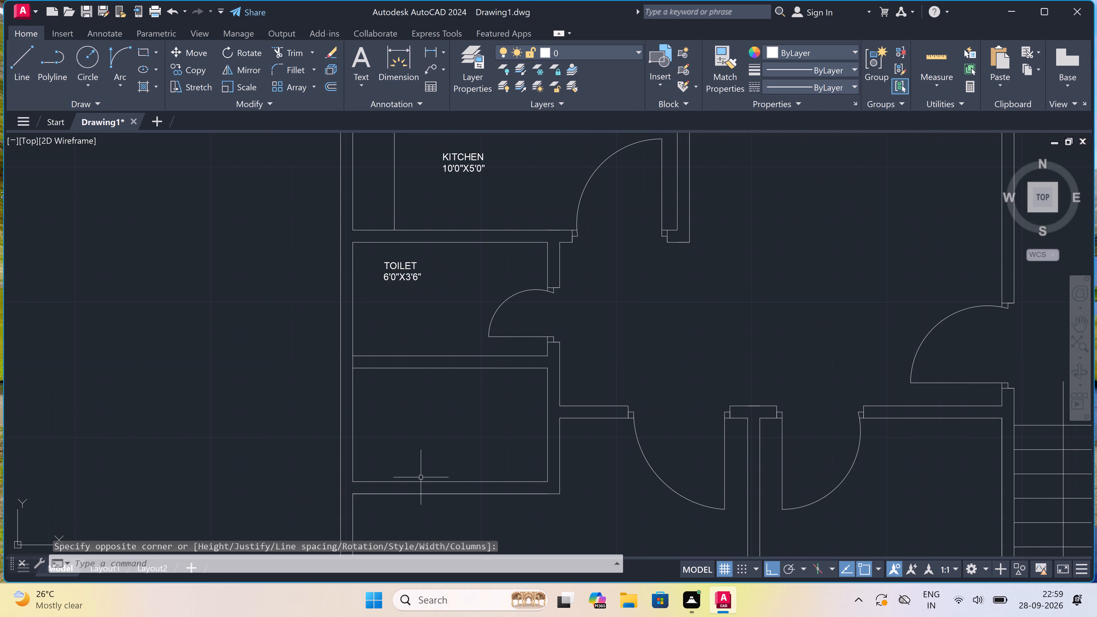
pyautogui.scroll(2, 431, 394)
pyautogui.scroll(-4, 431, 394)
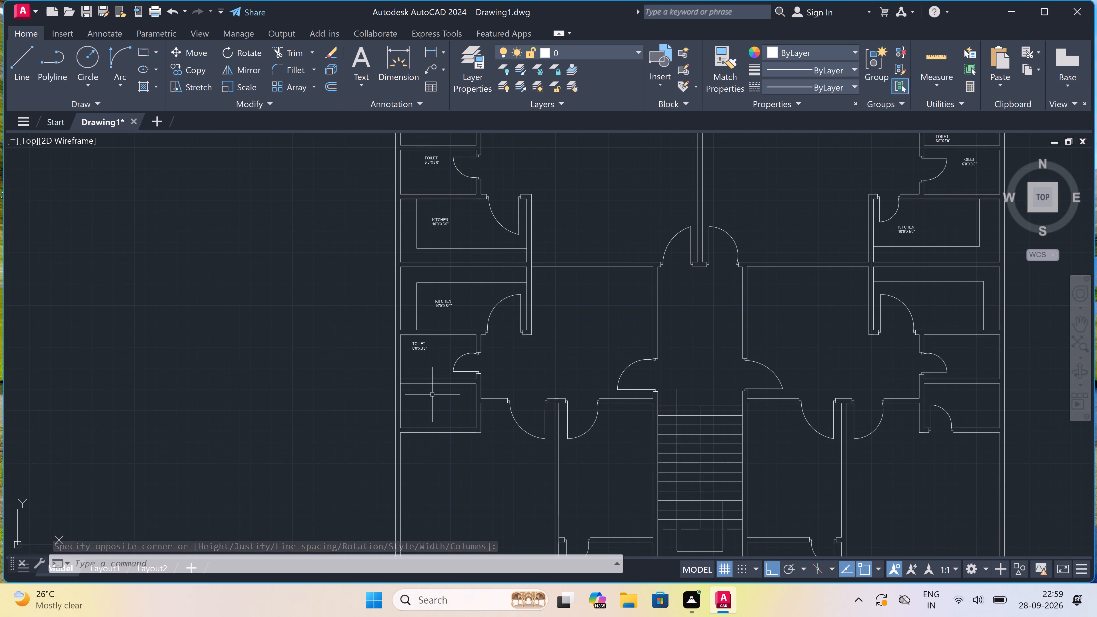
pyautogui.scroll(2, 432, 394)
pyautogui.scroll(-1, 432, 394)
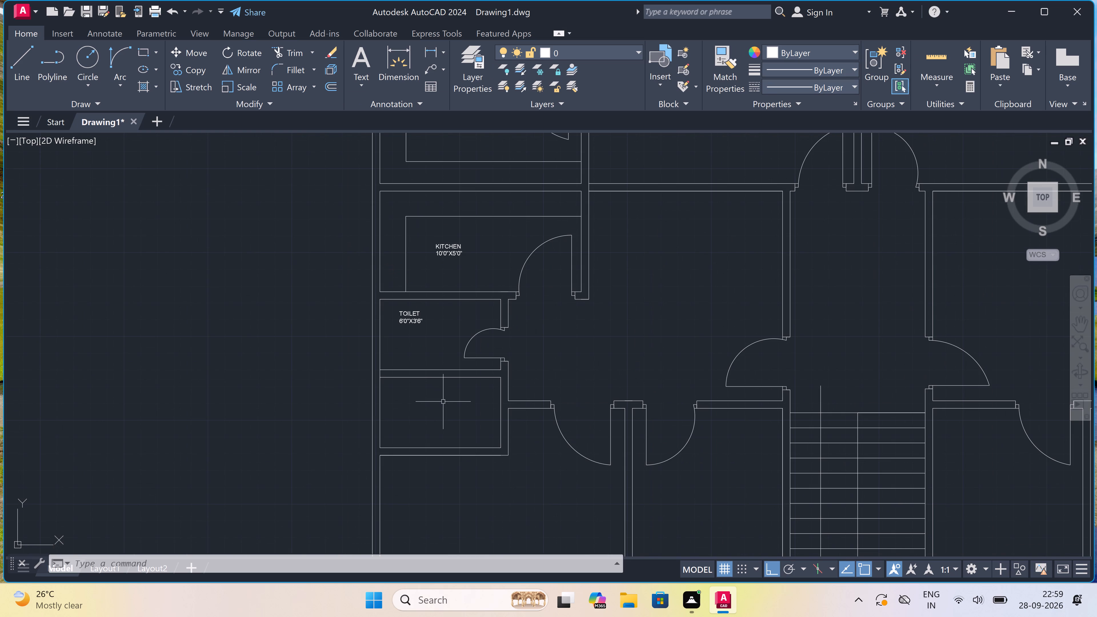
pyautogui.scroll(3, 506, 454)
pyautogui.scroll(1, 467, 412)
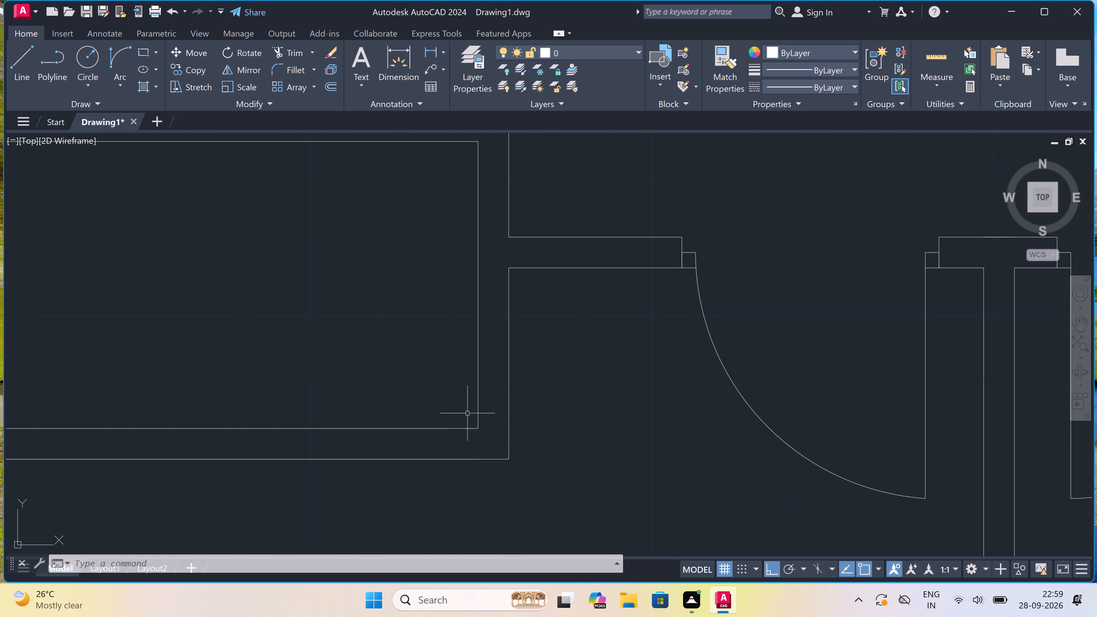
pyautogui.write('L')
pyautogui.press('space')
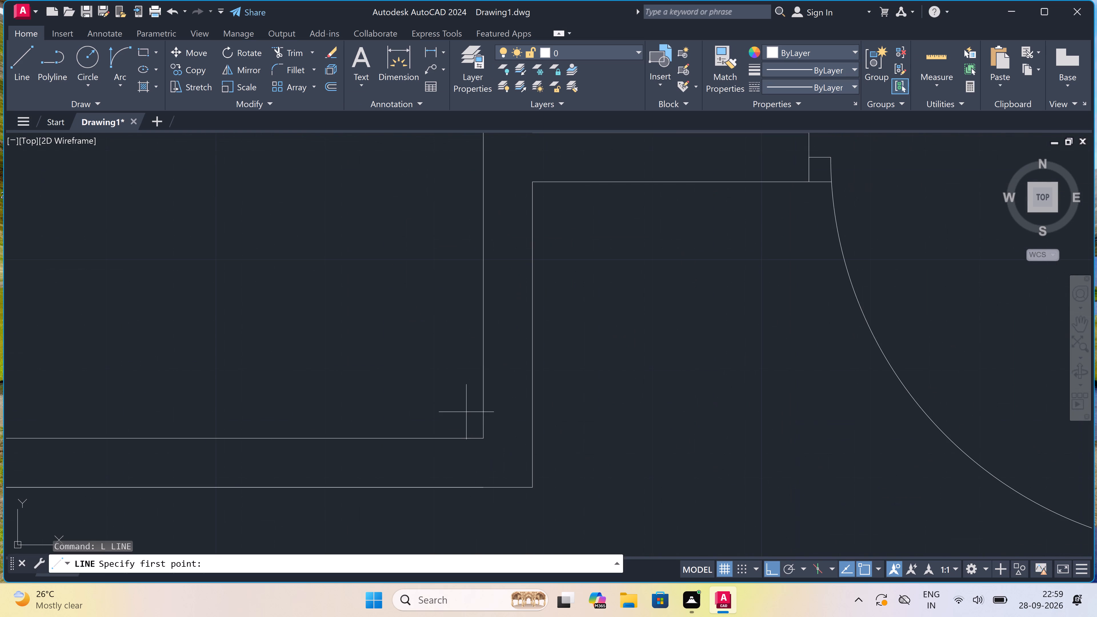
pyautogui.click(442, 437)
pyautogui.click(441, 491)
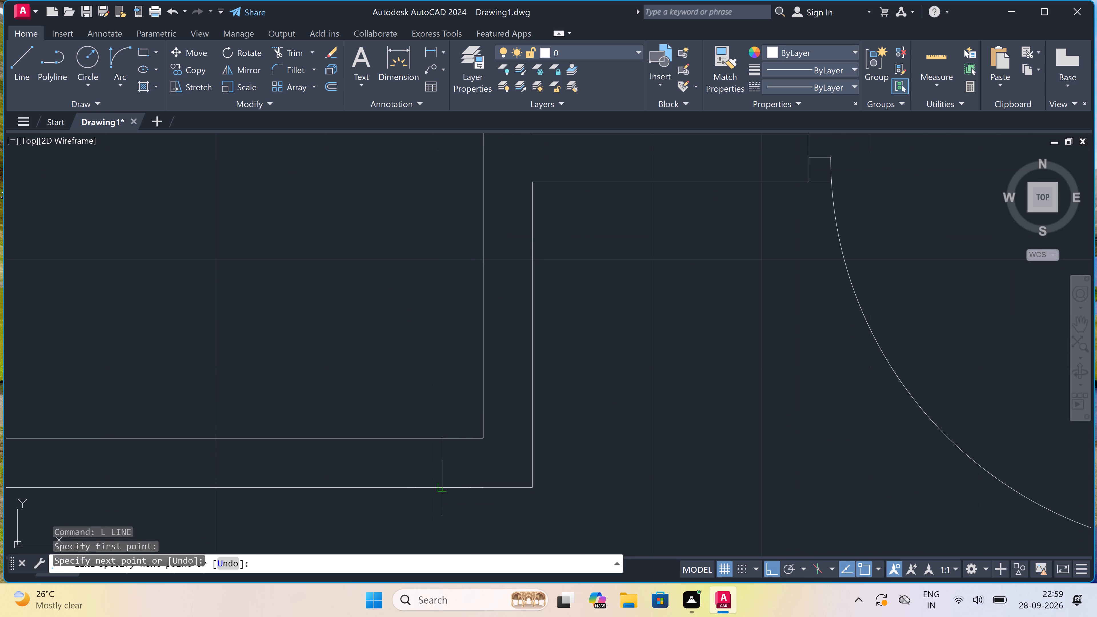
pyautogui.doubleClick(441, 465)
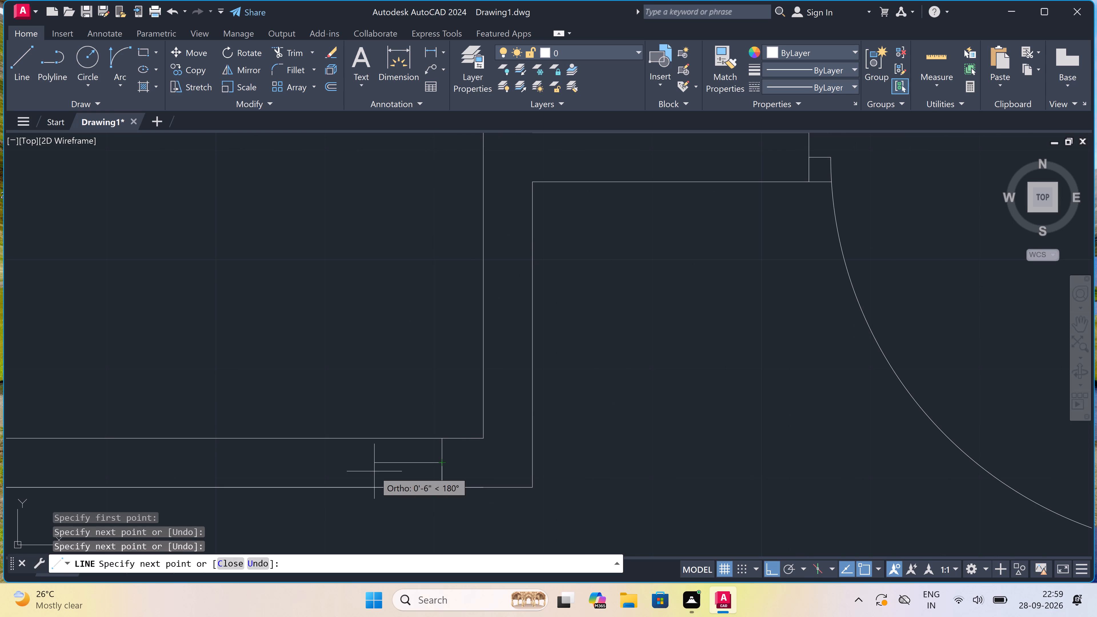
pyautogui.press('2')
pyautogui.write('"')
pyautogui.press('space')
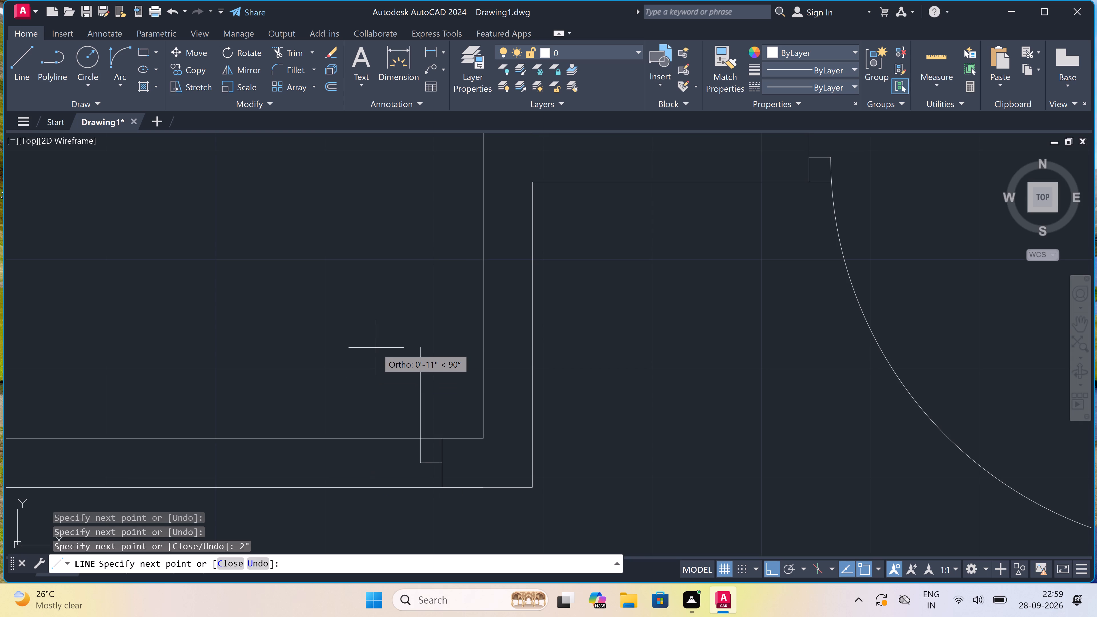
pyautogui.write("2'")
pyautogui.press('space')
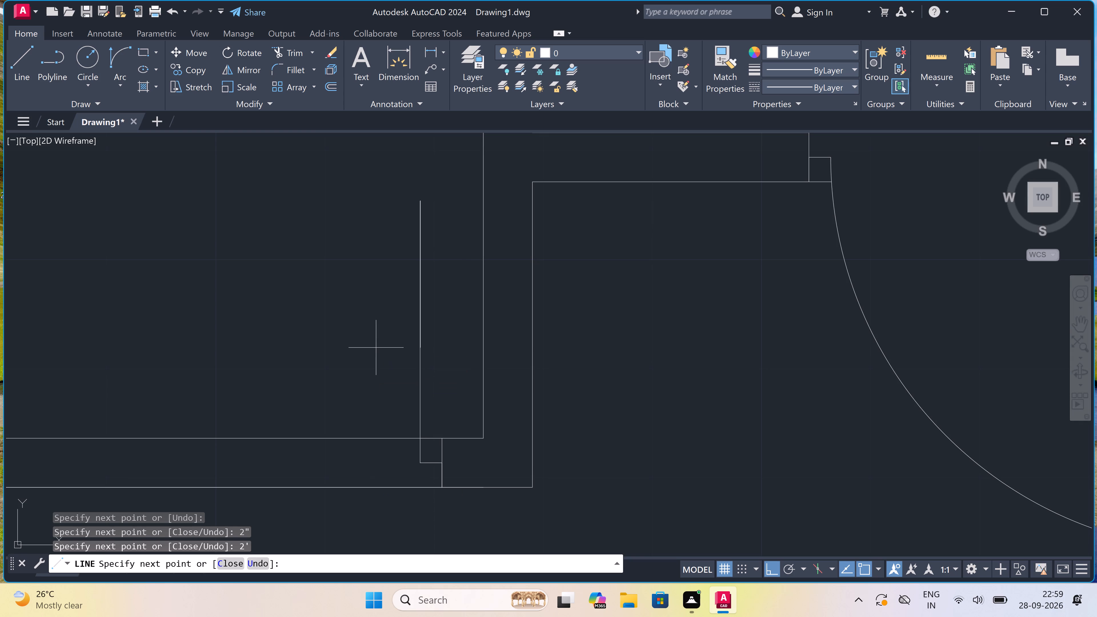
pyautogui.press('Escape')
# Draw the opposite door jamb across the same lower wall, left of the door leaf, with a 2" return toward the opening.
pyautogui.press('space')
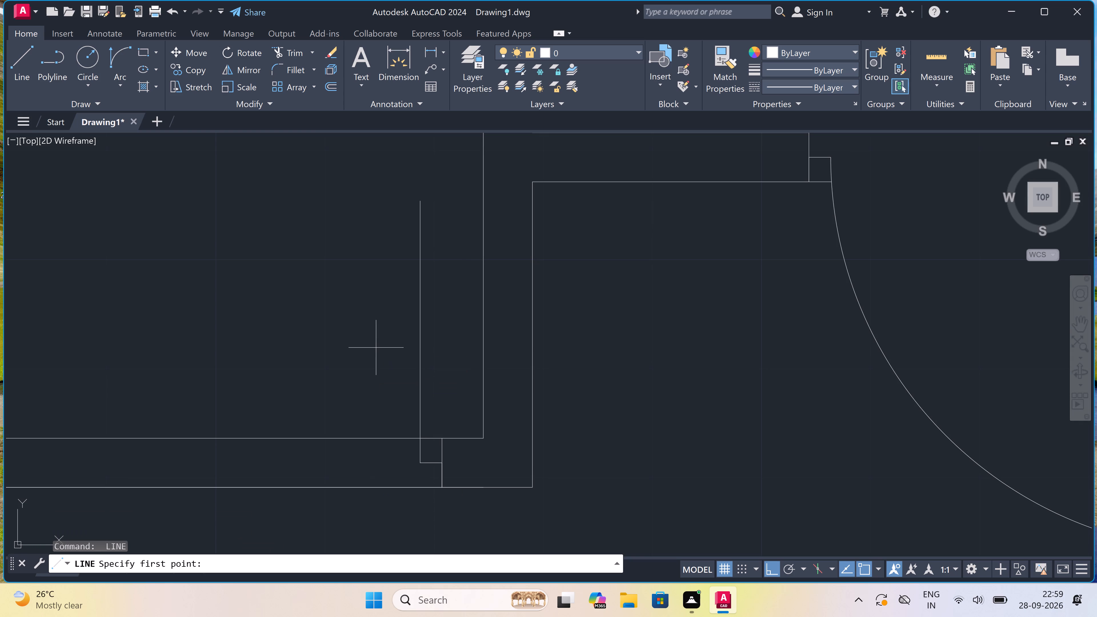
pyautogui.doubleClick(171, 435)
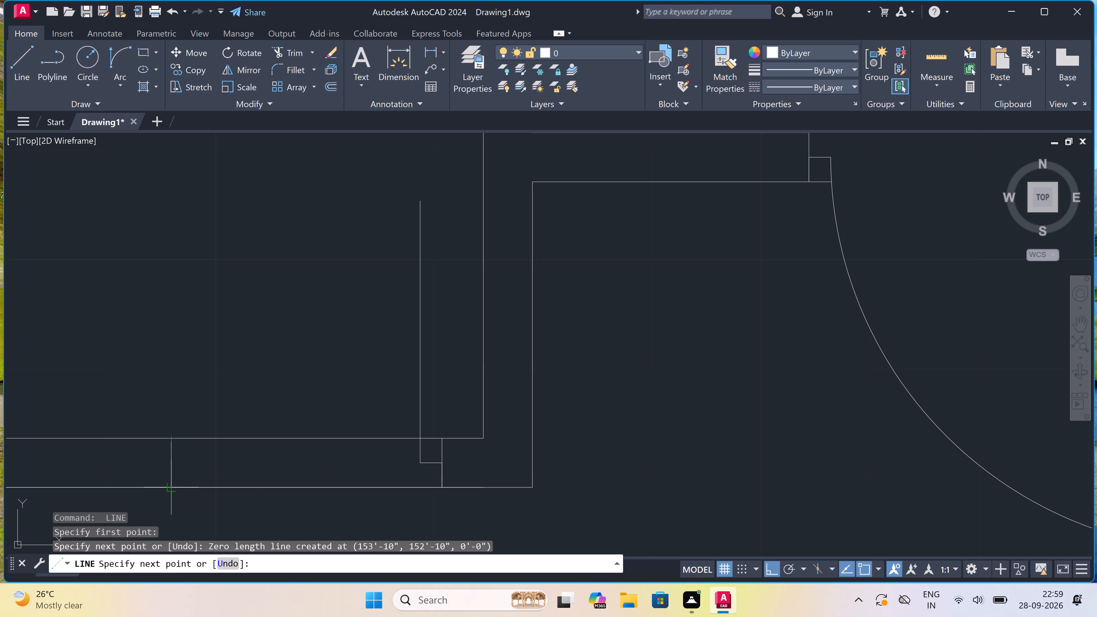
pyautogui.click(168, 487)
pyautogui.click(168, 463)
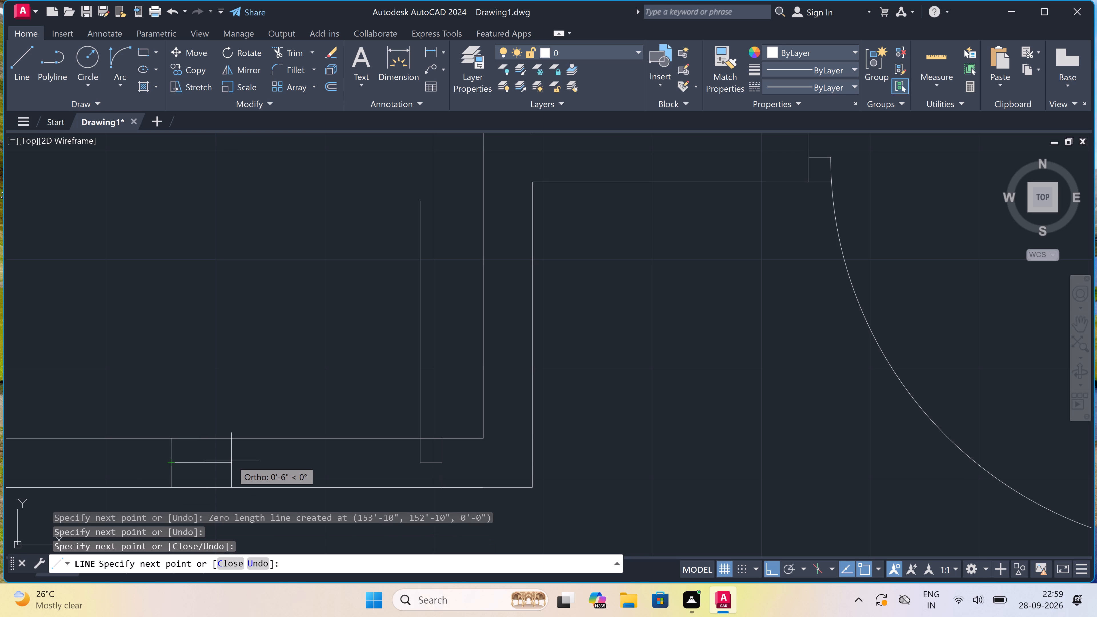
pyautogui.press('2')
pyautogui.write('"')
pyautogui.press('space')
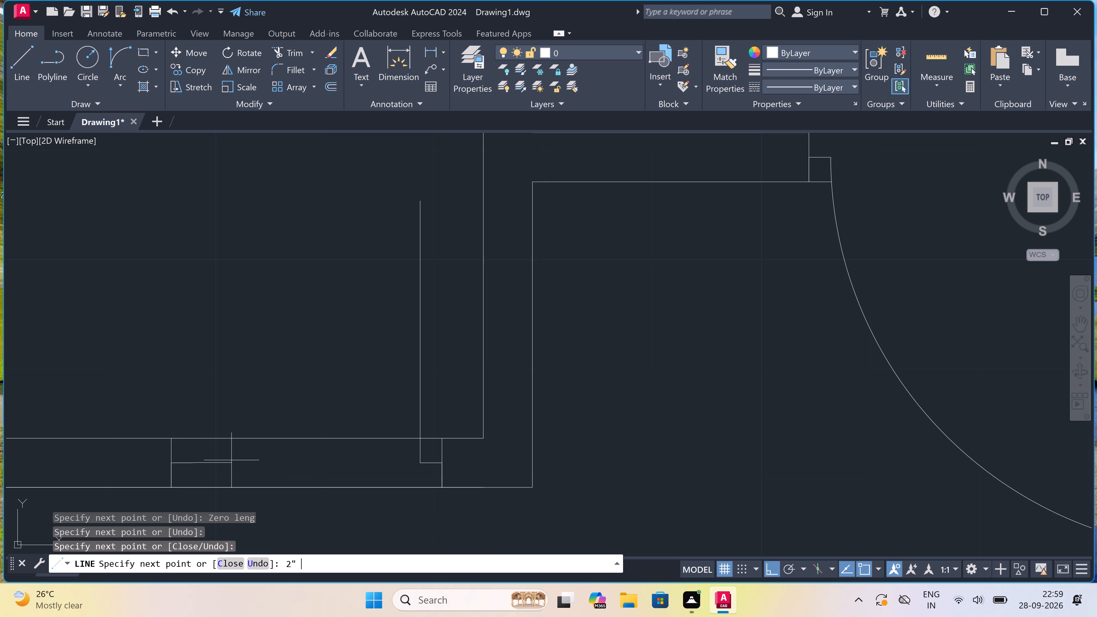
pyautogui.press('Escape')
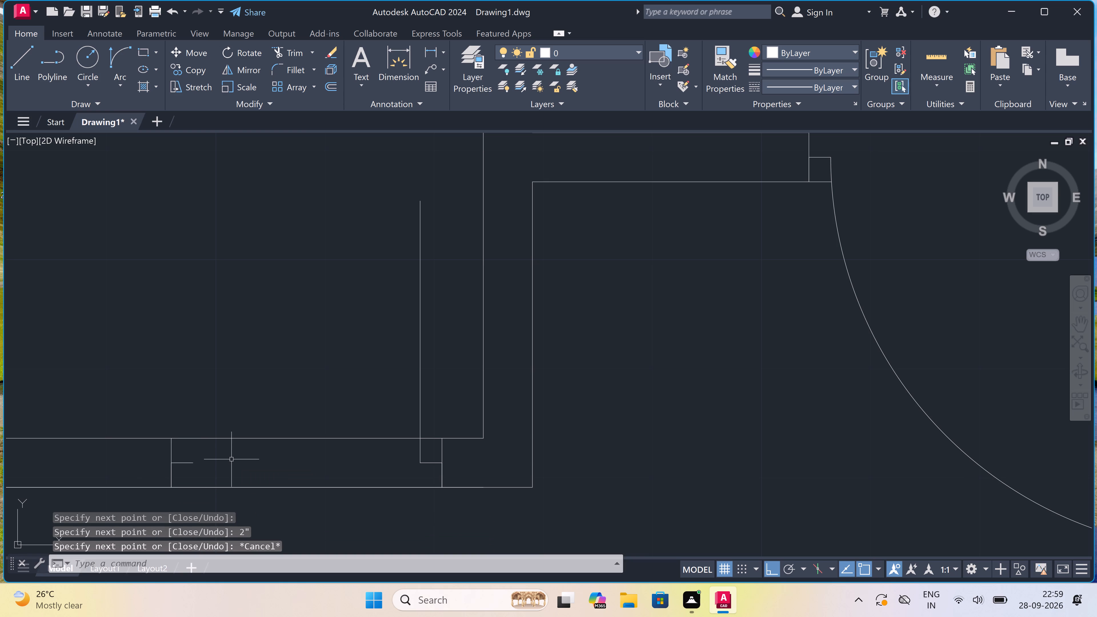
# Draw the door swing arc from the end of the left jamb's return to the top of the door leaf, starting tangent upward.
pyautogui.doubleClick(120, 58)
pyautogui.doubleClick(196, 464)
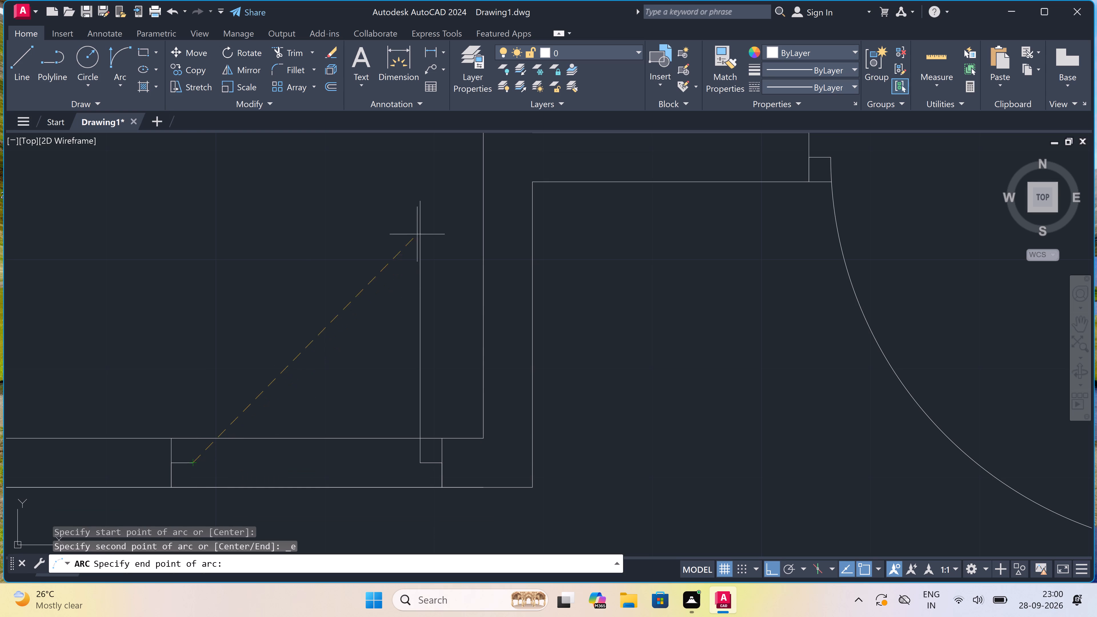
pyautogui.doubleClick(424, 197)
pyautogui.doubleClick(362, 201)
# Trim the two wall lines across the new door opening in the lower wall of the room below the lower left-side toilet.
pyautogui.scroll(-4, 362, 201)
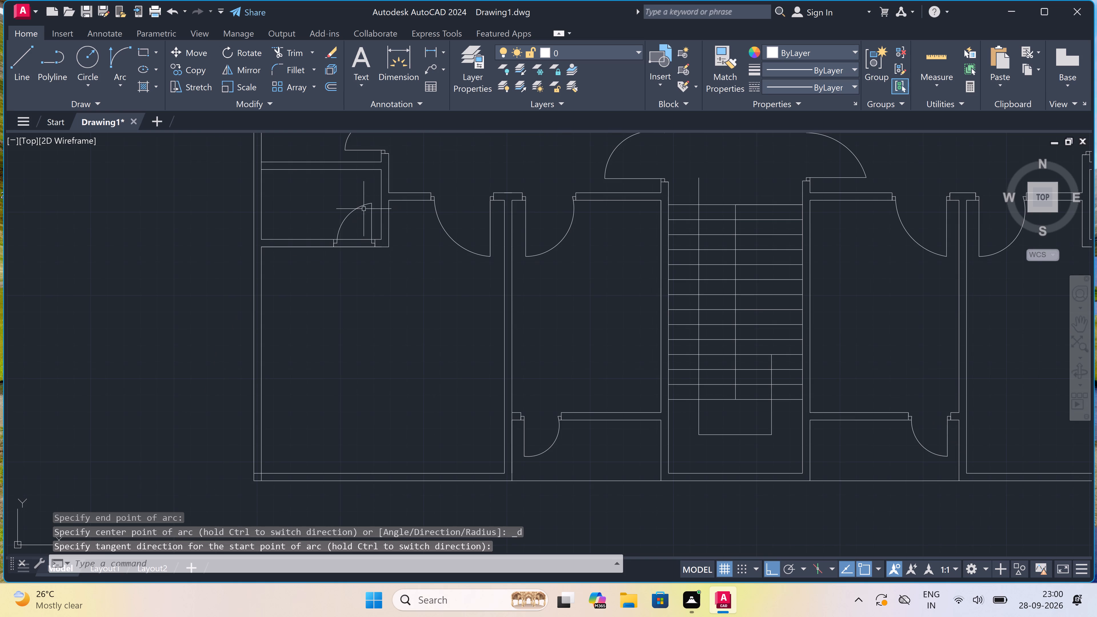
pyautogui.scroll(3, 360, 237)
pyautogui.press('t')
pyautogui.write('R')
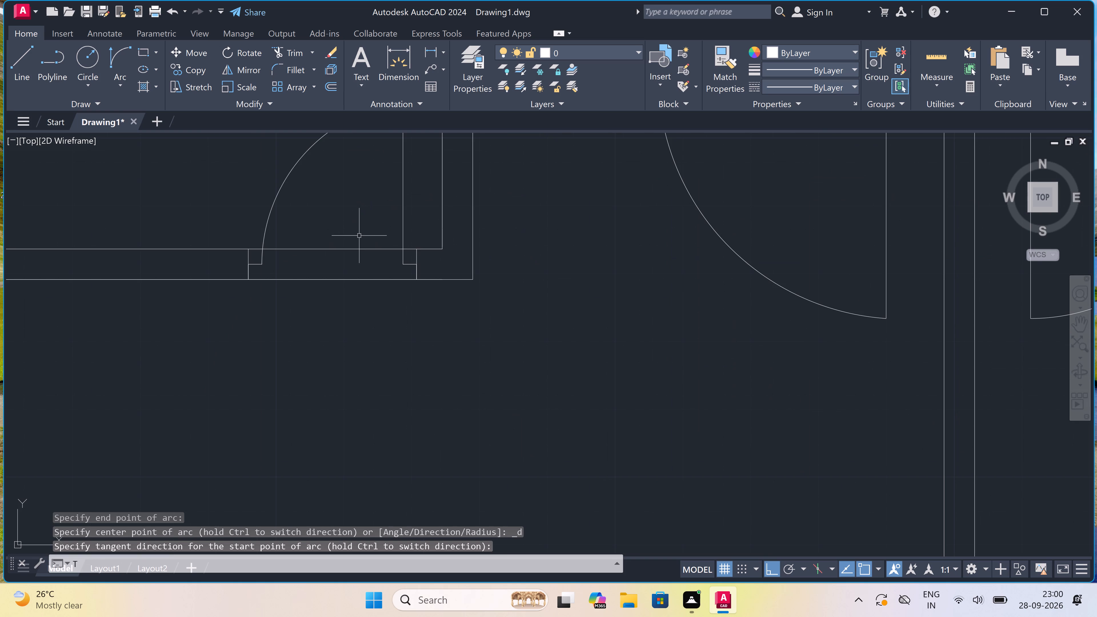
pyautogui.press('space')
pyautogui.click(359, 235)
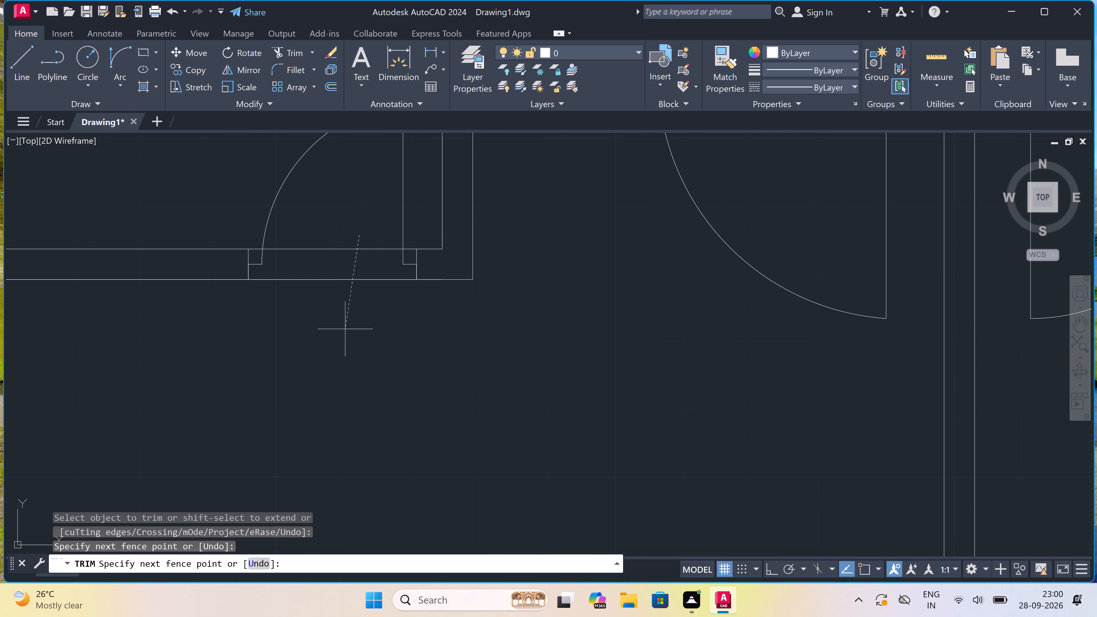
pyautogui.click(346, 347)
pyautogui.scroll(-6, 346, 347)
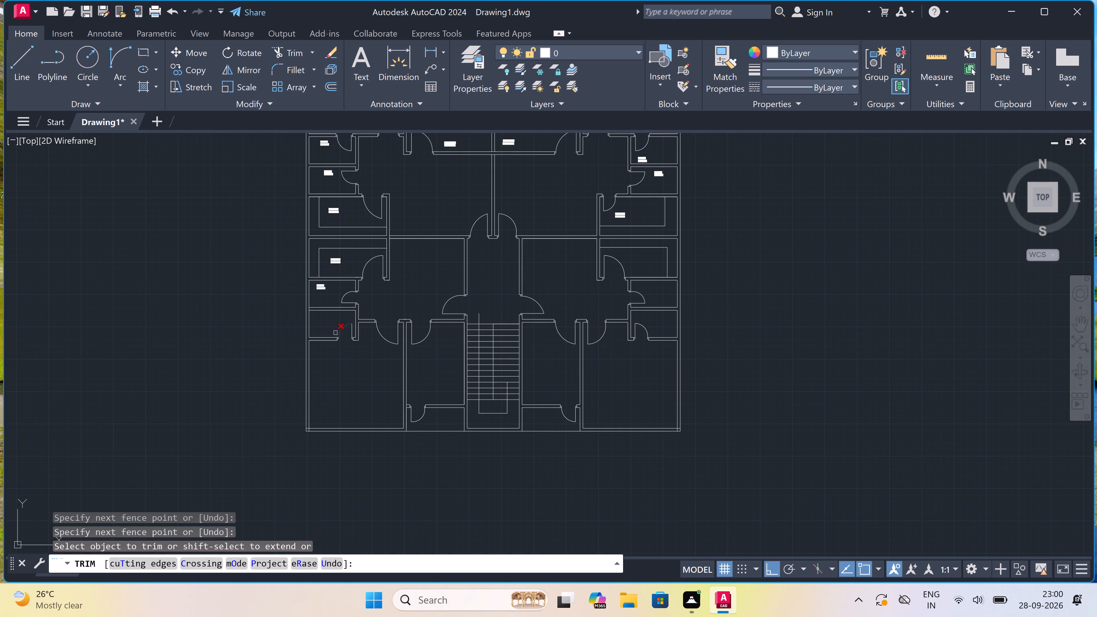
pyautogui.scroll(5, 321, 315)
pyautogui.press('Escape')
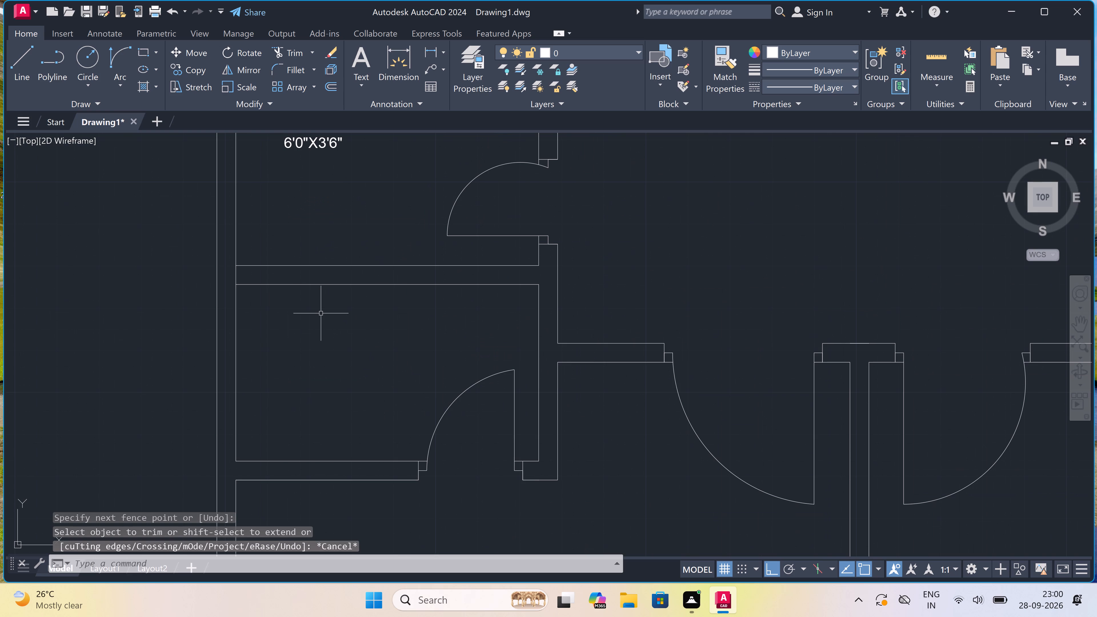
# Add the multiline text label TOILET with 6'0"X3'6" beneath it in the left-side room whose door opening was just trimmed.
pyautogui.write('MT')
pyautogui.press('space')
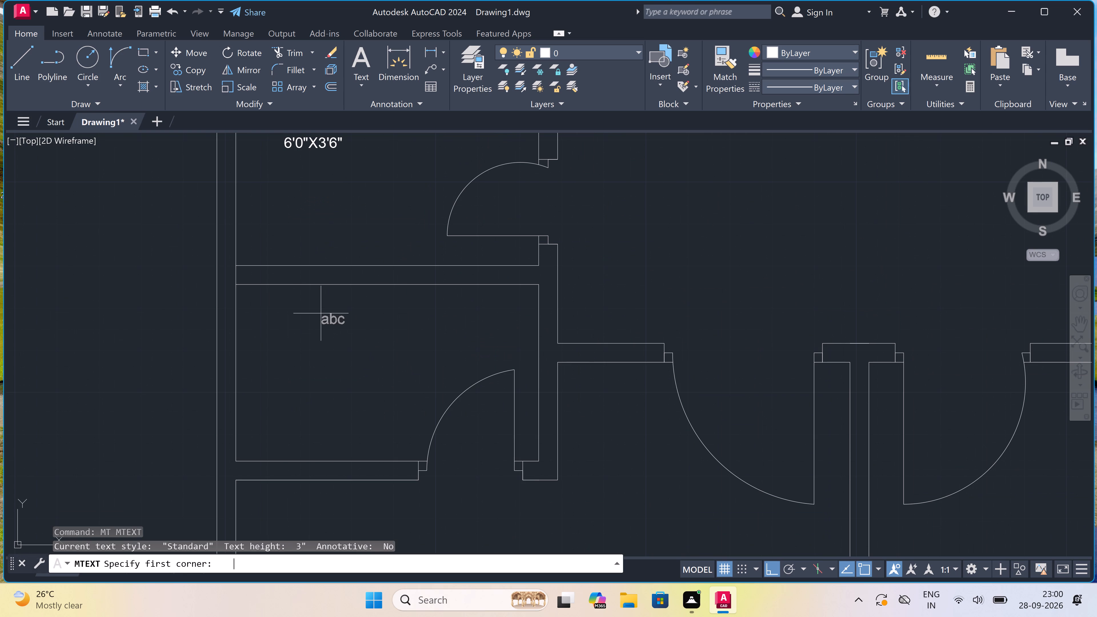
pyautogui.click(308, 320)
pyautogui.click(557, 343)
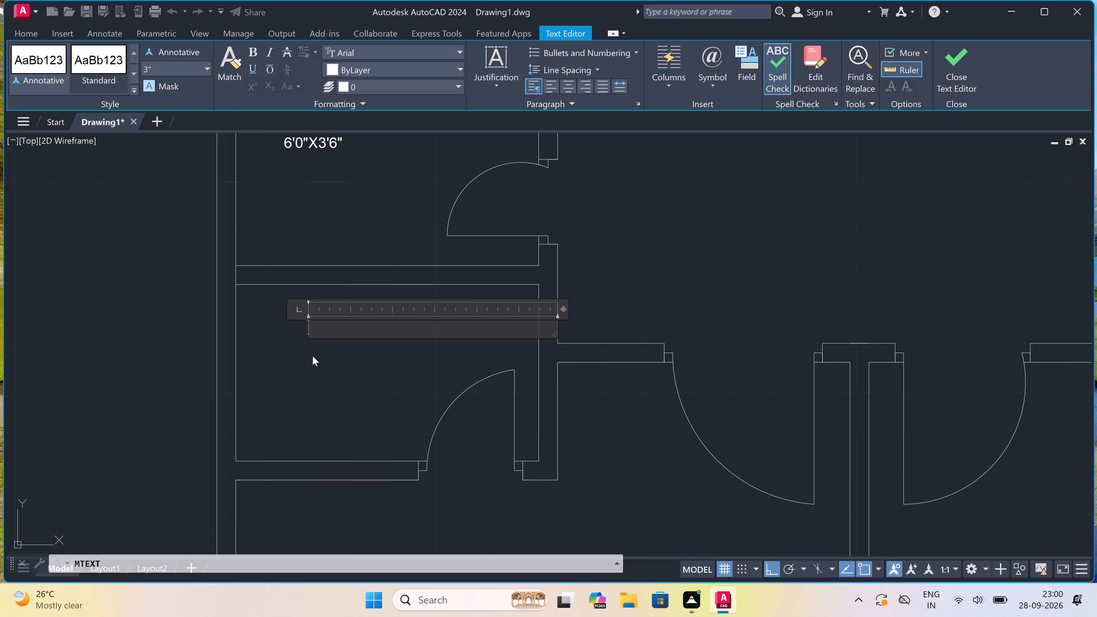
pyautogui.press('t')
pyautogui.press('o')
pyautogui.write('IL')
pyautogui.write('ET')
pyautogui.press('Return')
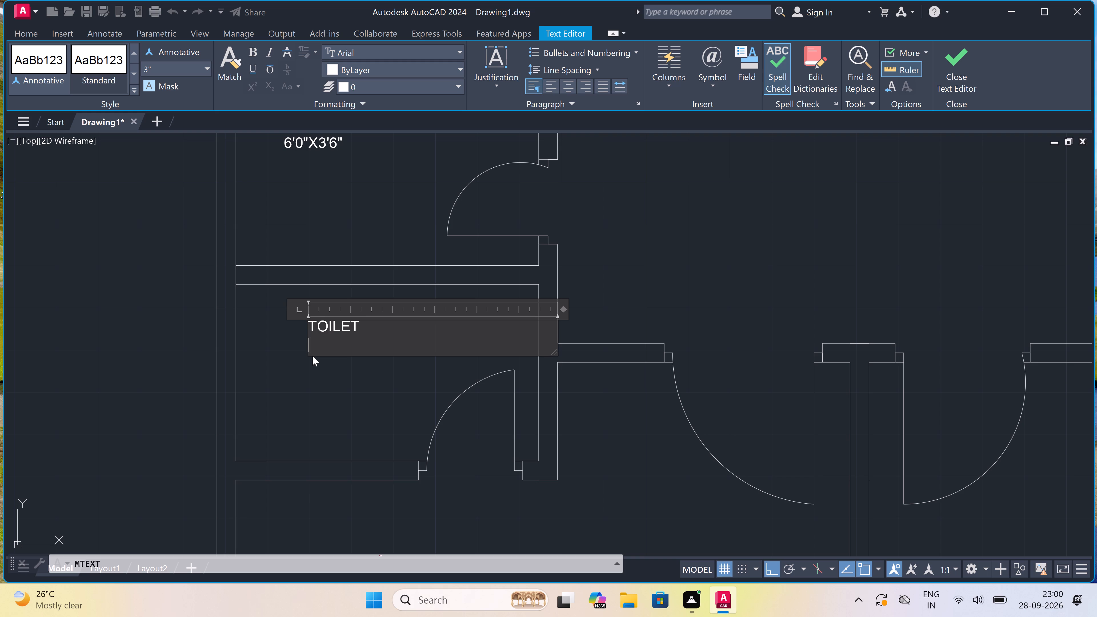
pyautogui.write('6\'0"X')
pyautogui.write('3\'6"')
pyautogui.click(327, 369)
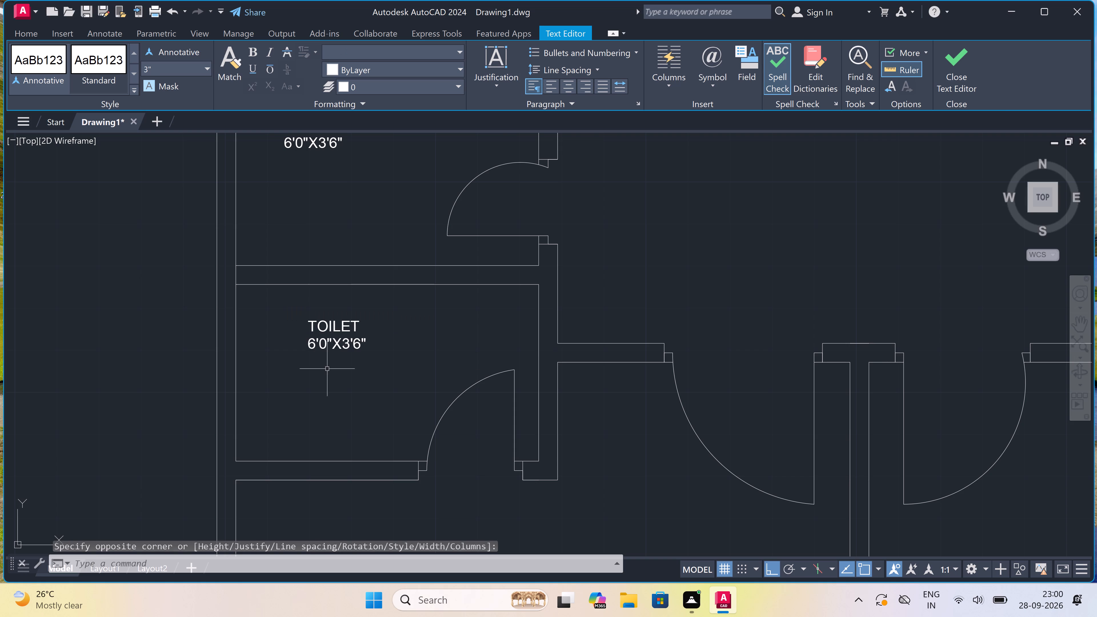
# Add the multiline text label BEDROOM with 10'0"X11'4" beneath it in the upper part of the plan's lower-left corner room.
pyautogui.scroll(-5, 342, 356)
pyautogui.scroll(3, 349, 402)
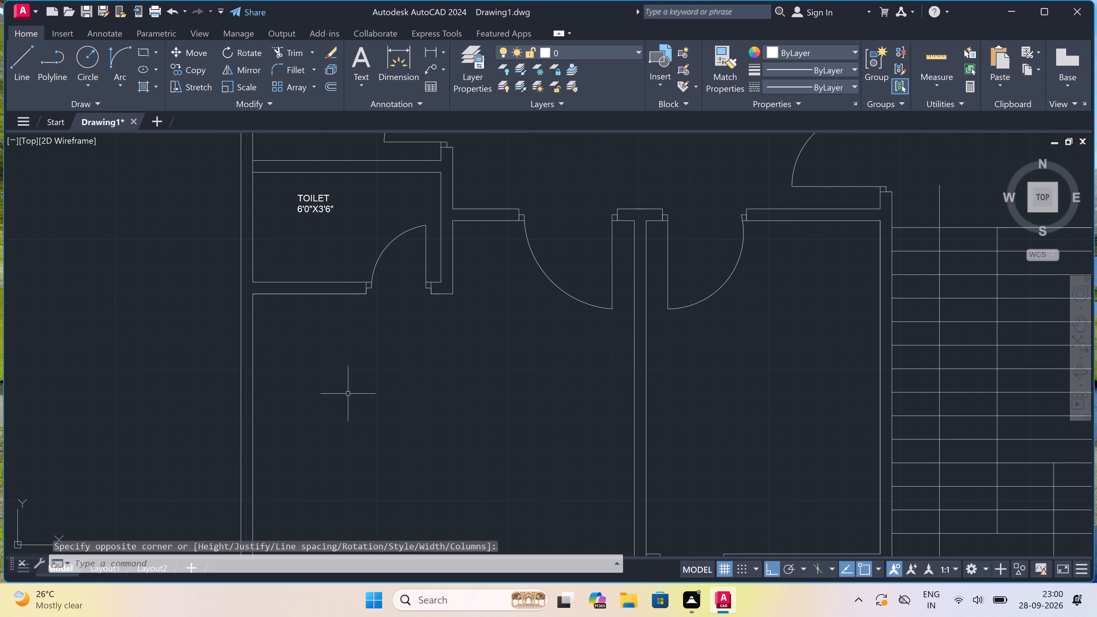
pyautogui.scroll(1, 351, 330)
pyautogui.press('space')
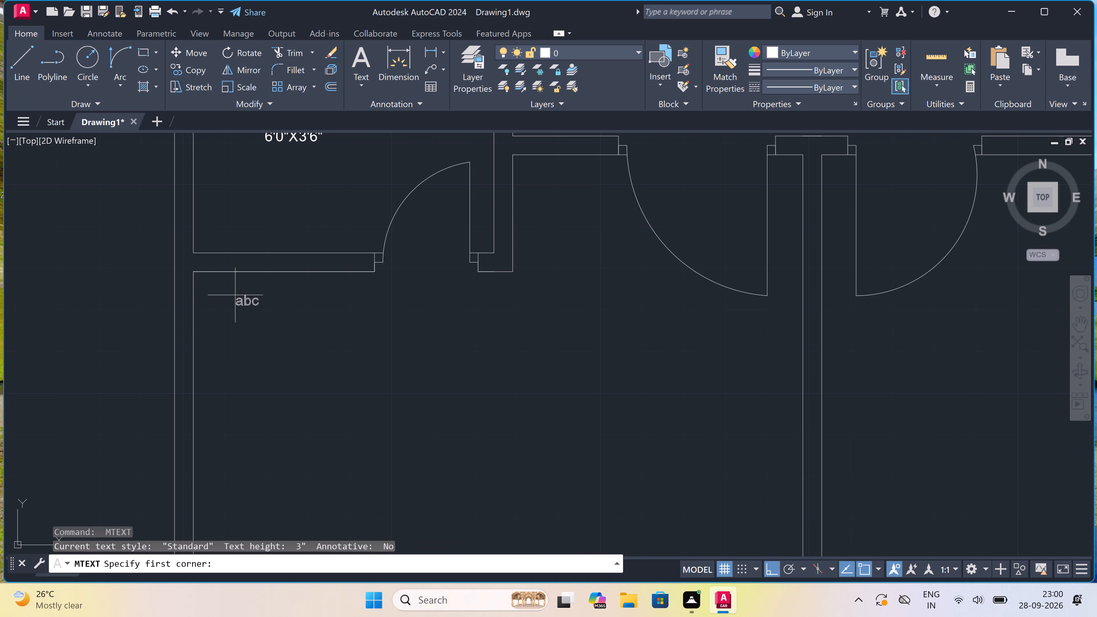
pyautogui.click(241, 316)
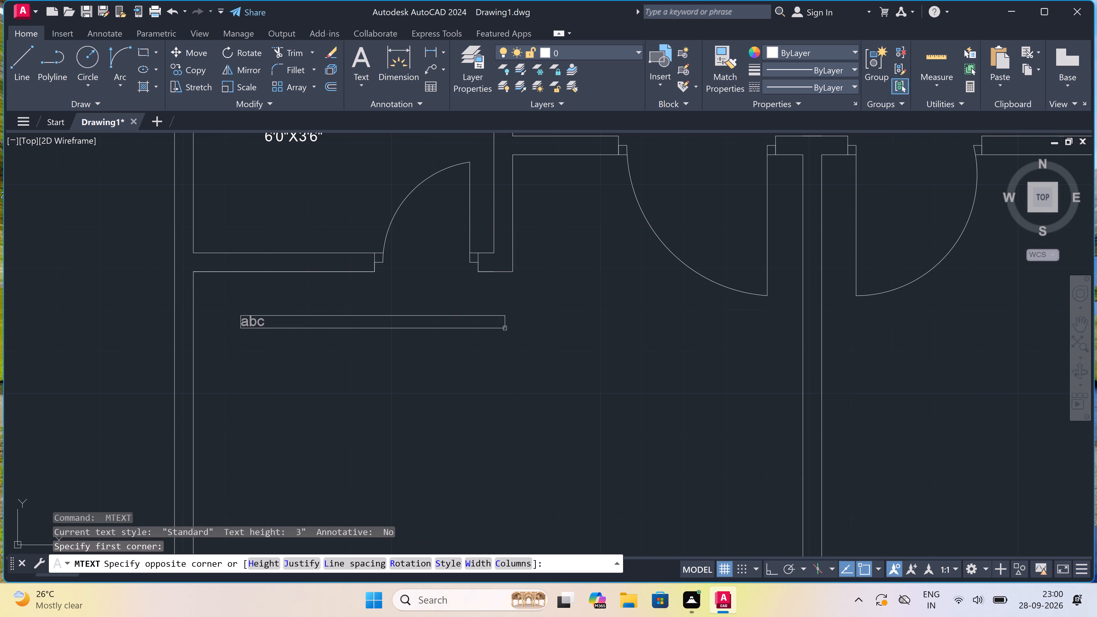
pyautogui.click(590, 334)
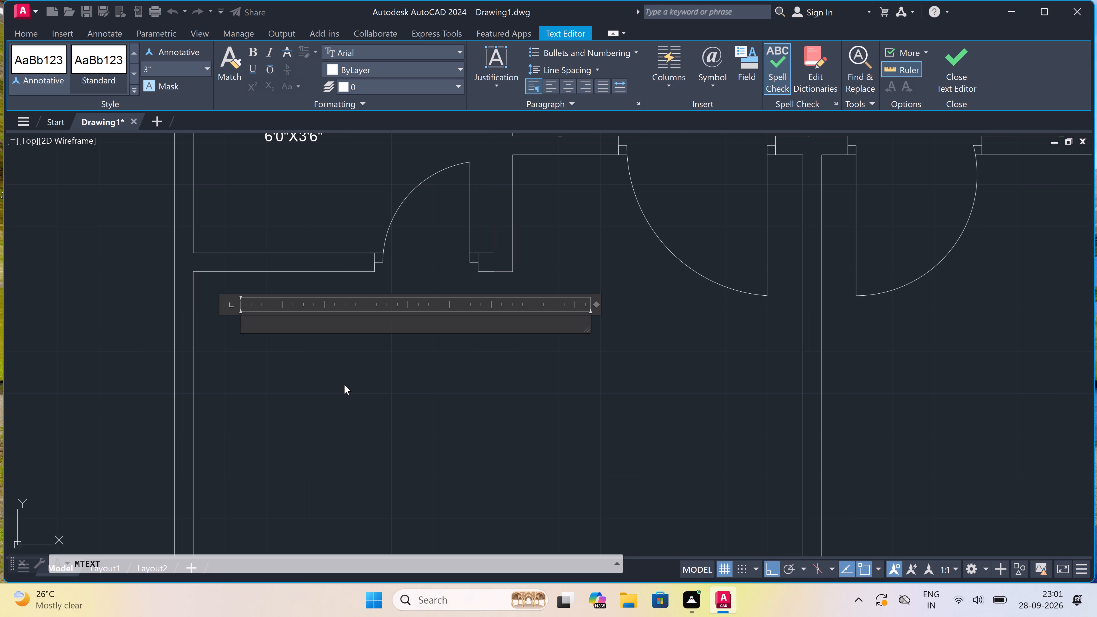
pyautogui.write('BEDROOM')
pyautogui.press('Return')
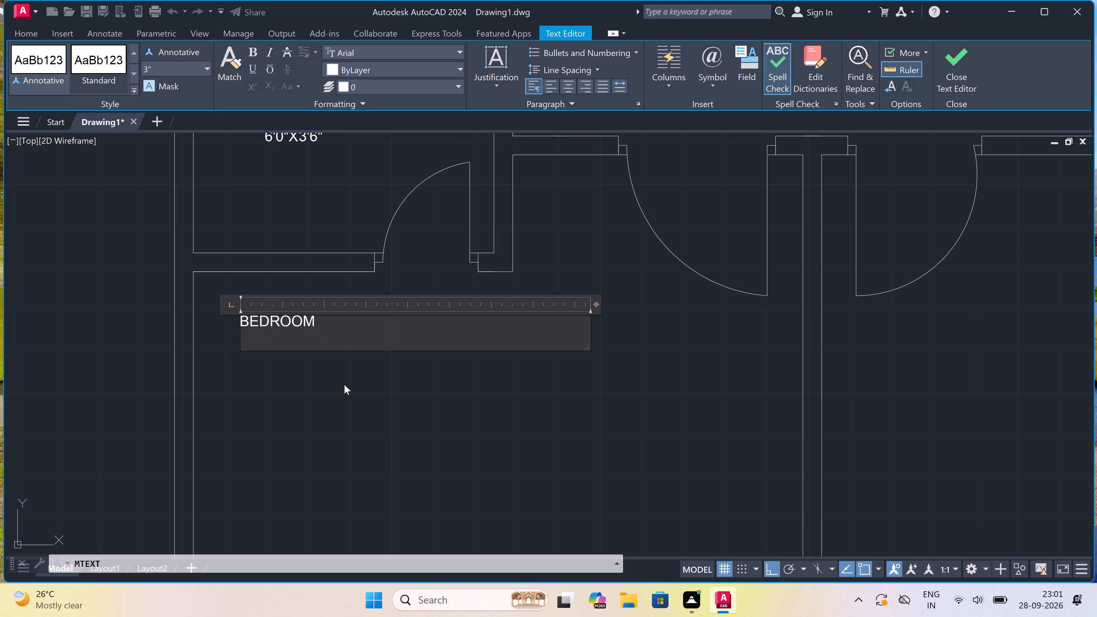
pyautogui.write('10\'0"X')
pyautogui.write('11')
pyautogui.press("'")
pyautogui.press('4')
pyautogui.hotkey('shift', '"')
pyautogui.click(333, 383)
# Add the multiline text label VERAMDHA beside the door swing in the small room left of the staircase's lower end.
pyautogui.scroll(-8, 333, 383)
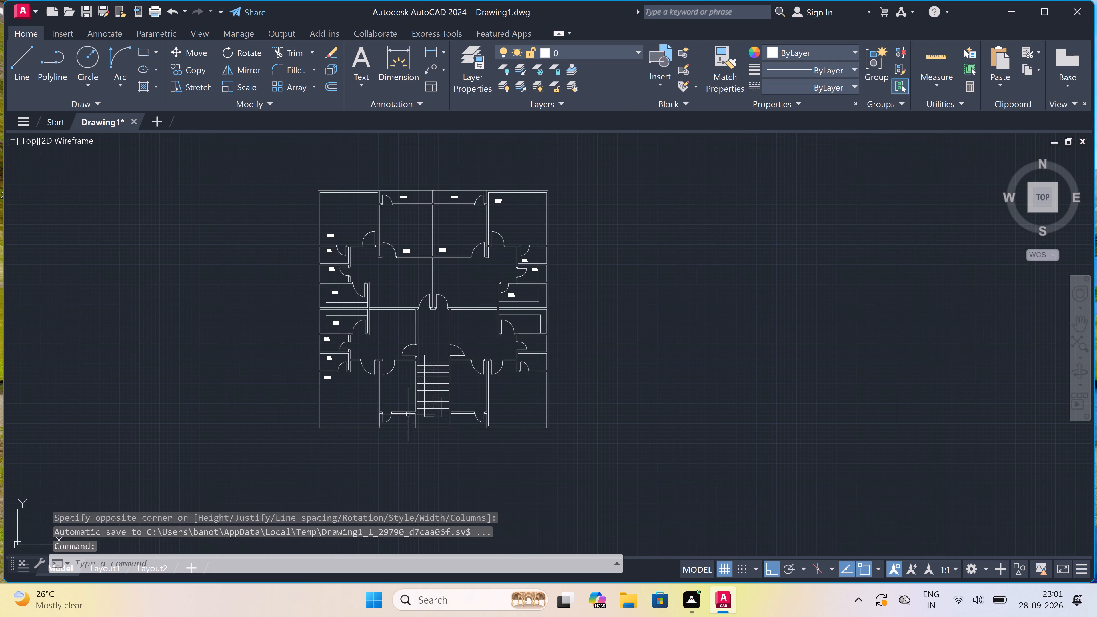
pyautogui.scroll(5, 412, 423)
pyautogui.press('space')
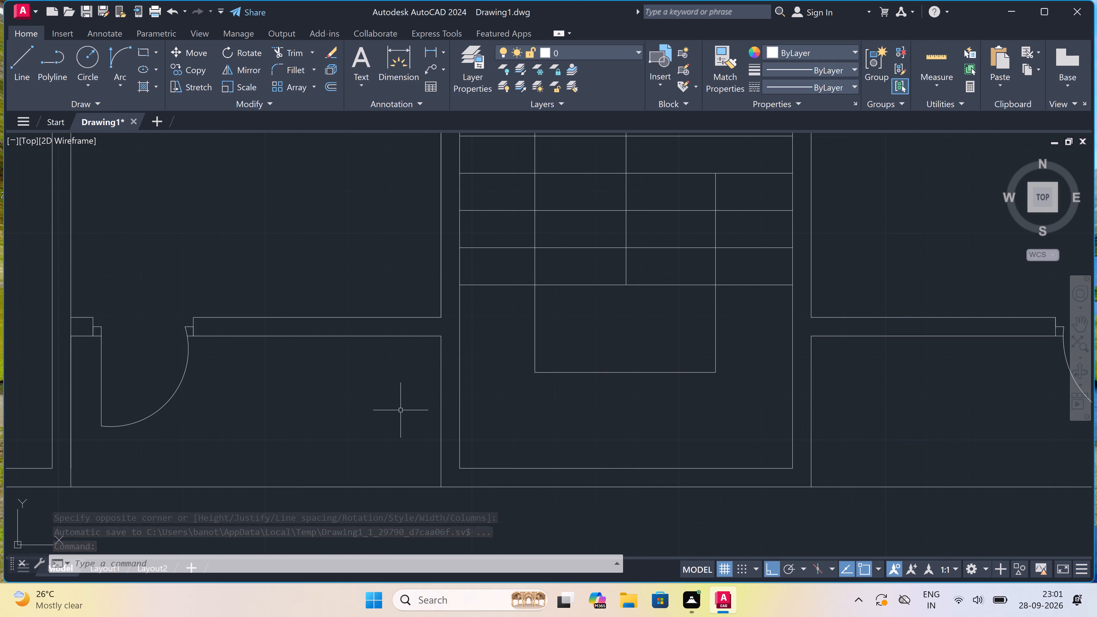
pyautogui.scroll(-1, 399, 408)
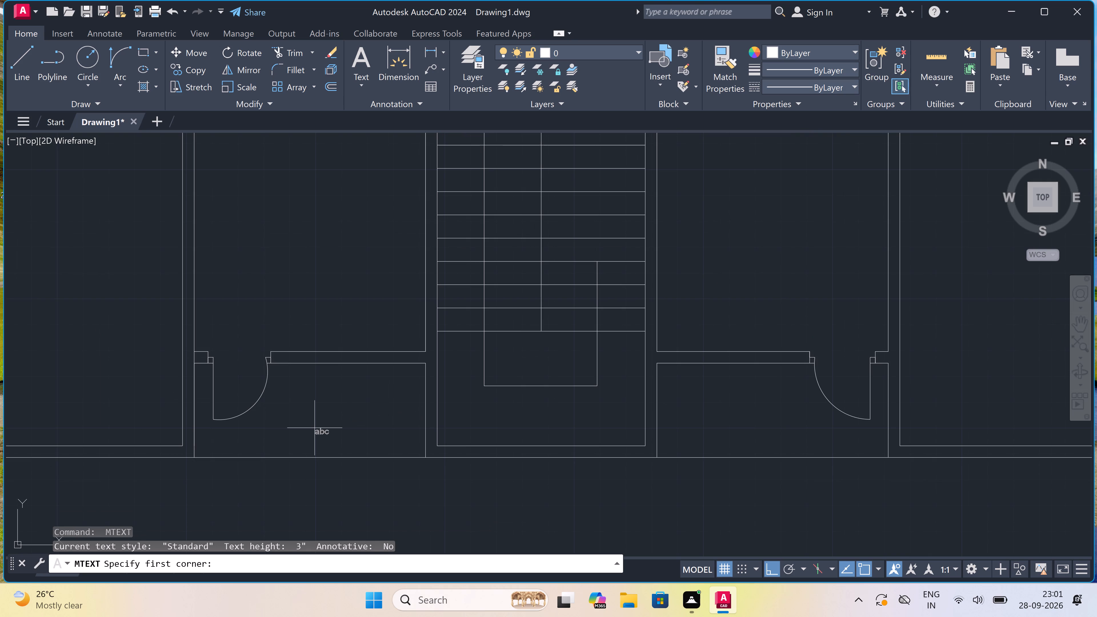
pyautogui.scroll(1, 309, 424)
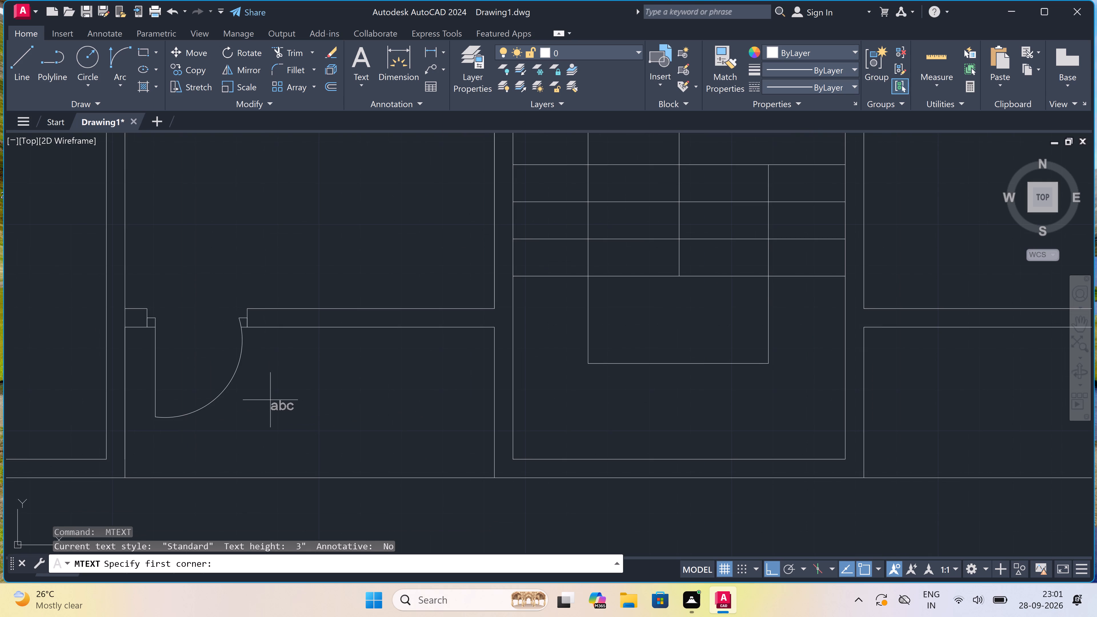
pyautogui.moveTo(241, 423); pyautogui.dragTo(246, 424)
pyautogui.click(616, 432)
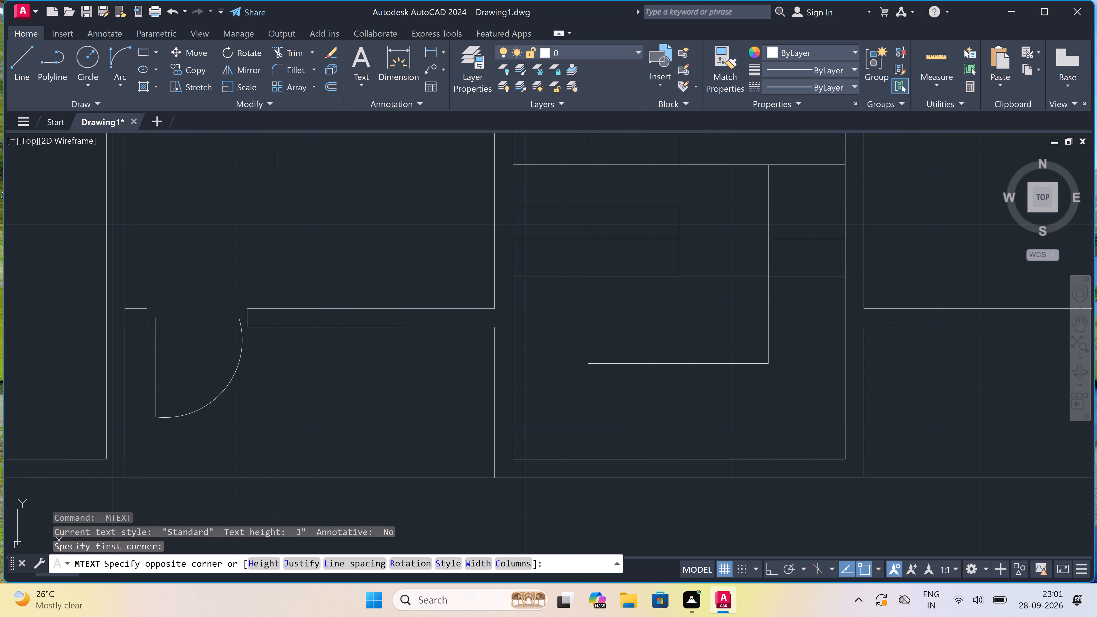
pyautogui.write('VE')
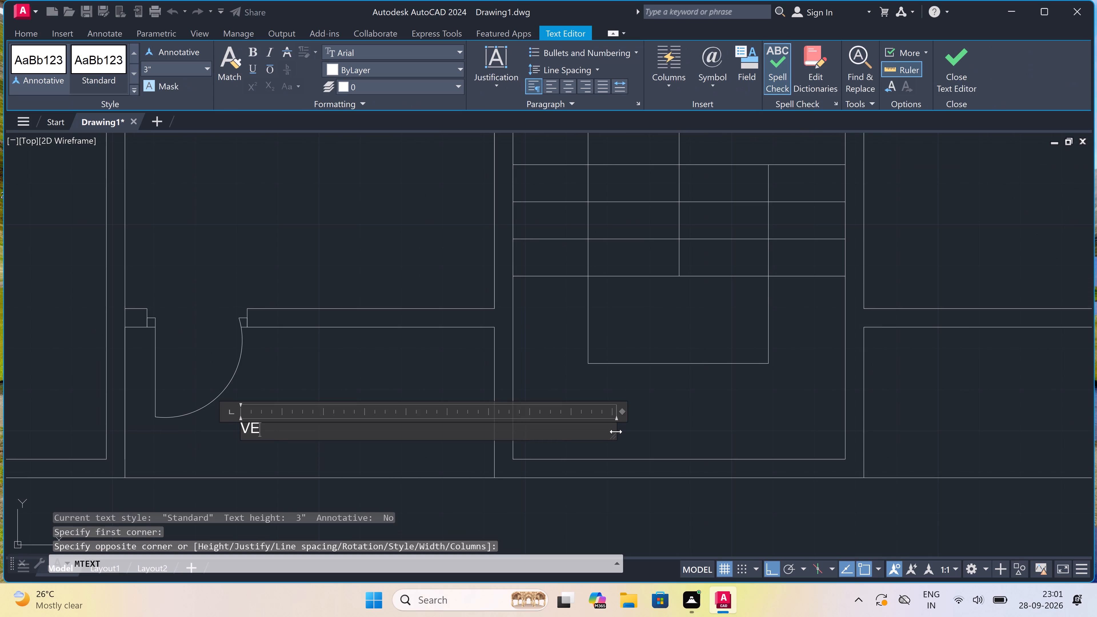
pyautogui.write('RA')
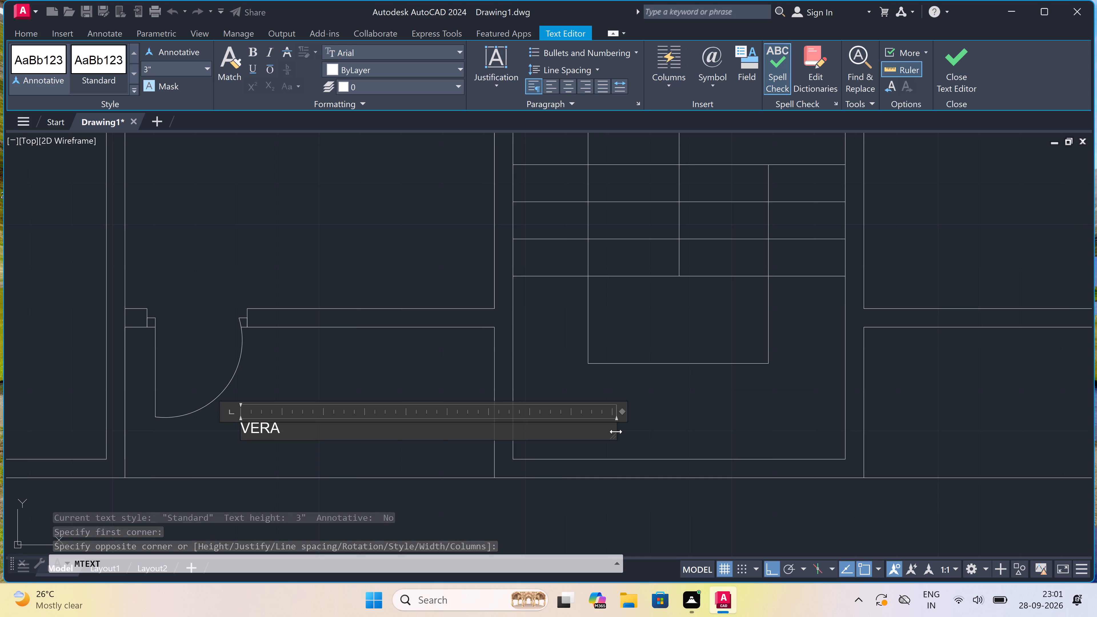
pyautogui.write('MDHA')
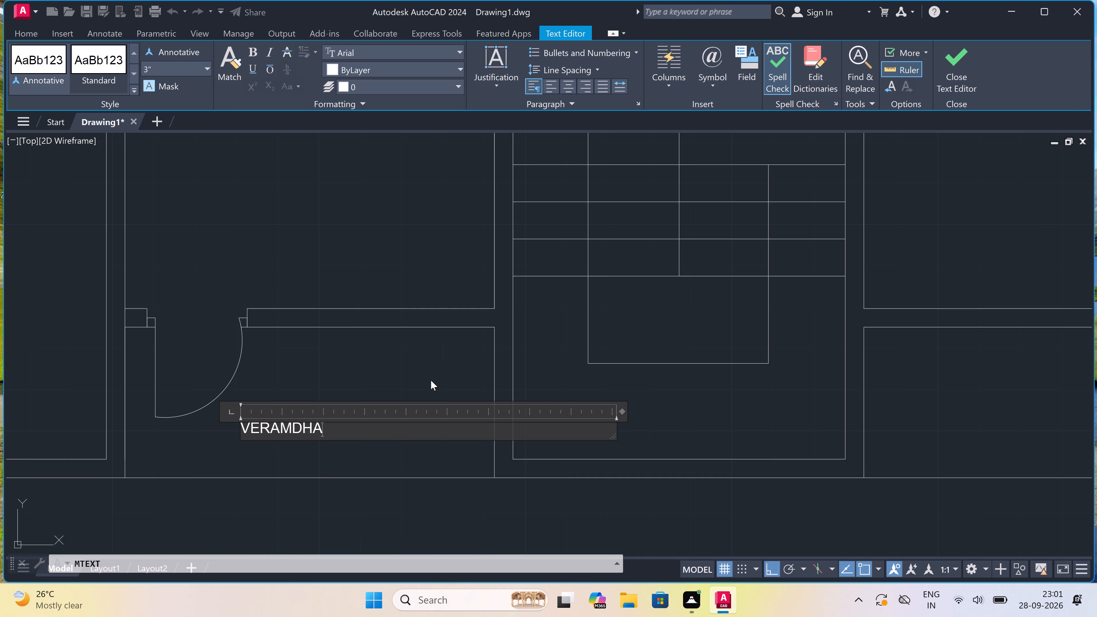
pyautogui.click(427, 377)
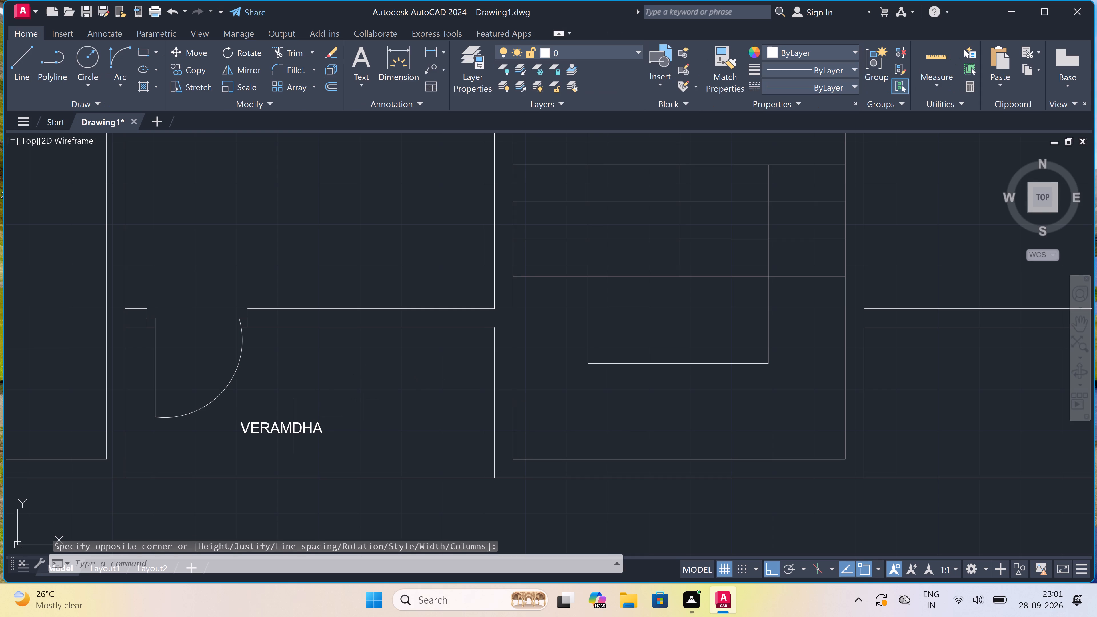
# Correct the spelling of the new veranda label to VERANDHA.
pyautogui.doubleClick(293, 426)
pyautogui.tripleClick(291, 426)
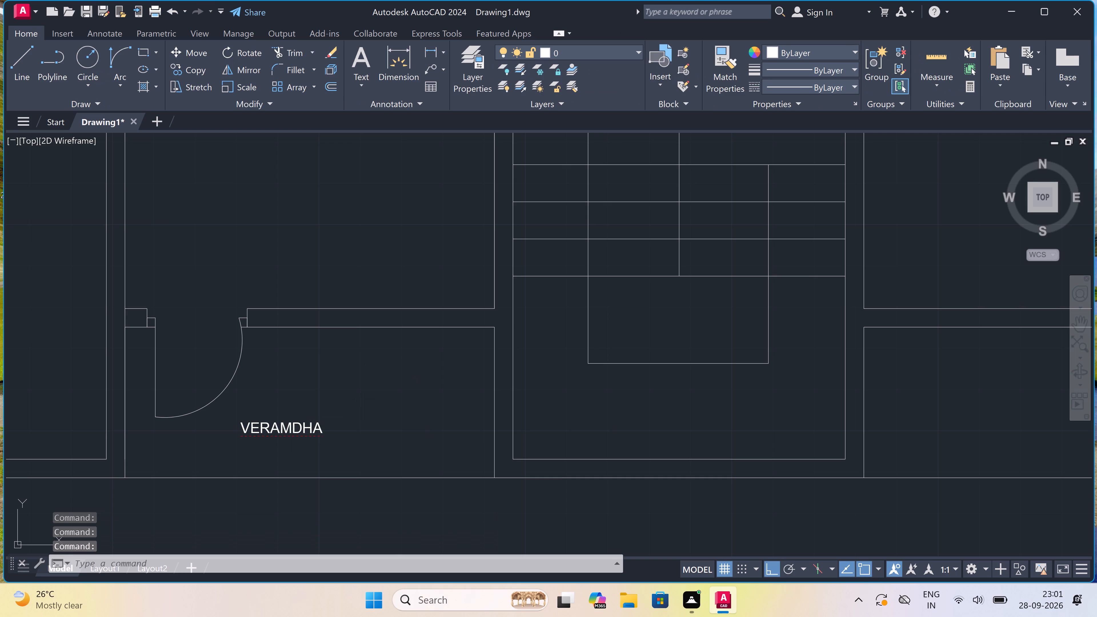
pyautogui.click(293, 424)
pyautogui.press('BackSpace')
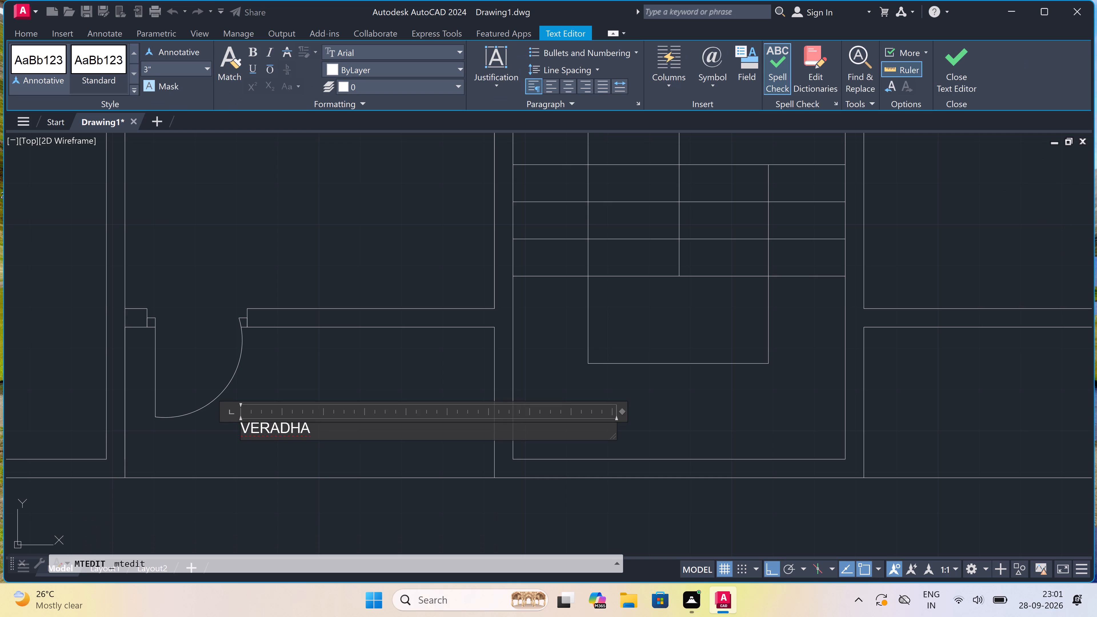
pyautogui.press('n')
pyautogui.click(333, 395)
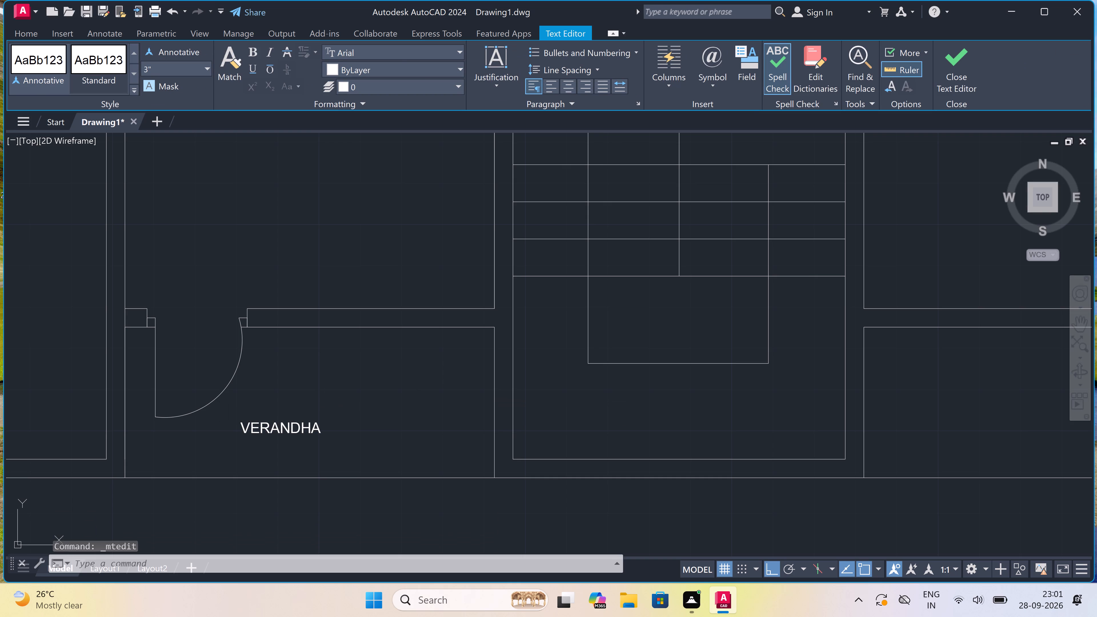
# Copy the VERANDHA label about 15'-2" horizontally into the matching small room right of the staircase's lower end.
pyautogui.click(315, 420)
pyautogui.doubleClick(285, 452)
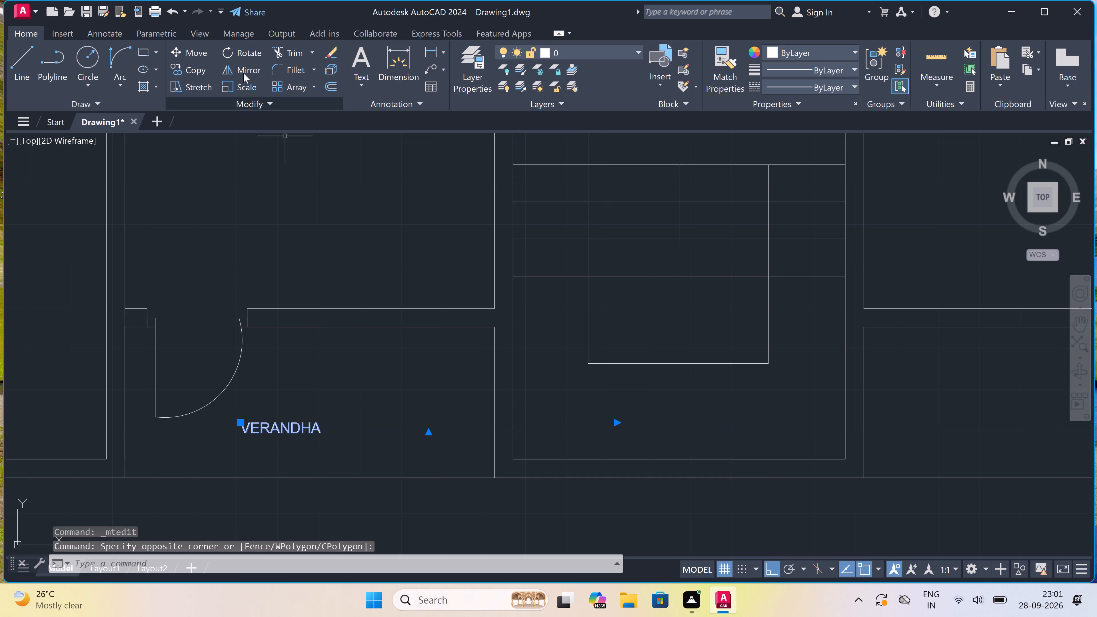
pyautogui.click(191, 67)
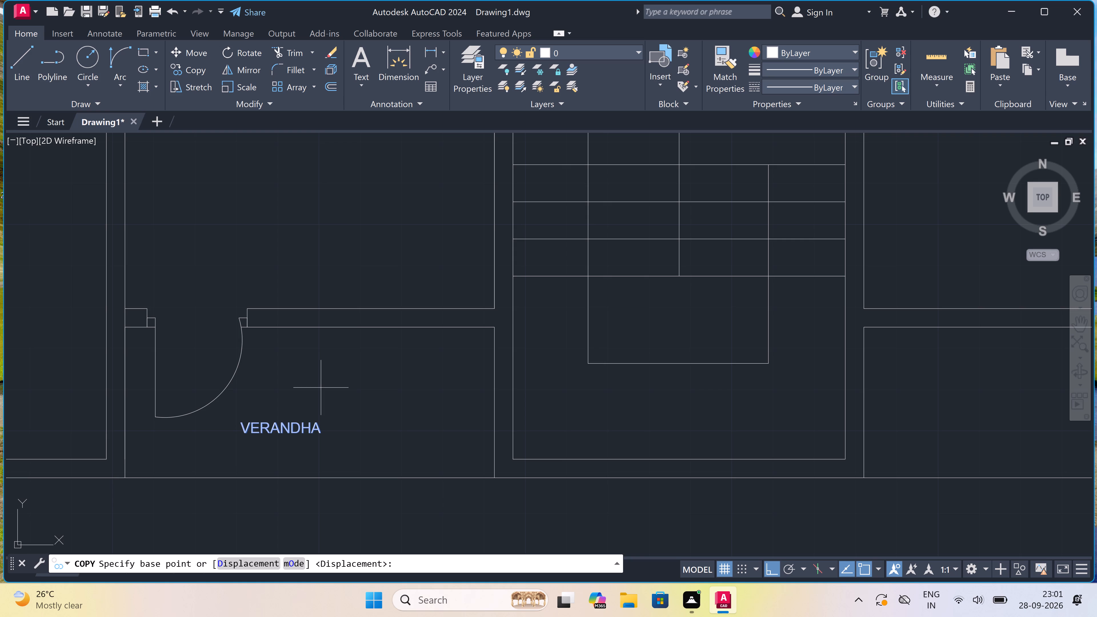
pyautogui.click(286, 428)
pyautogui.scroll(-3, 300, 409)
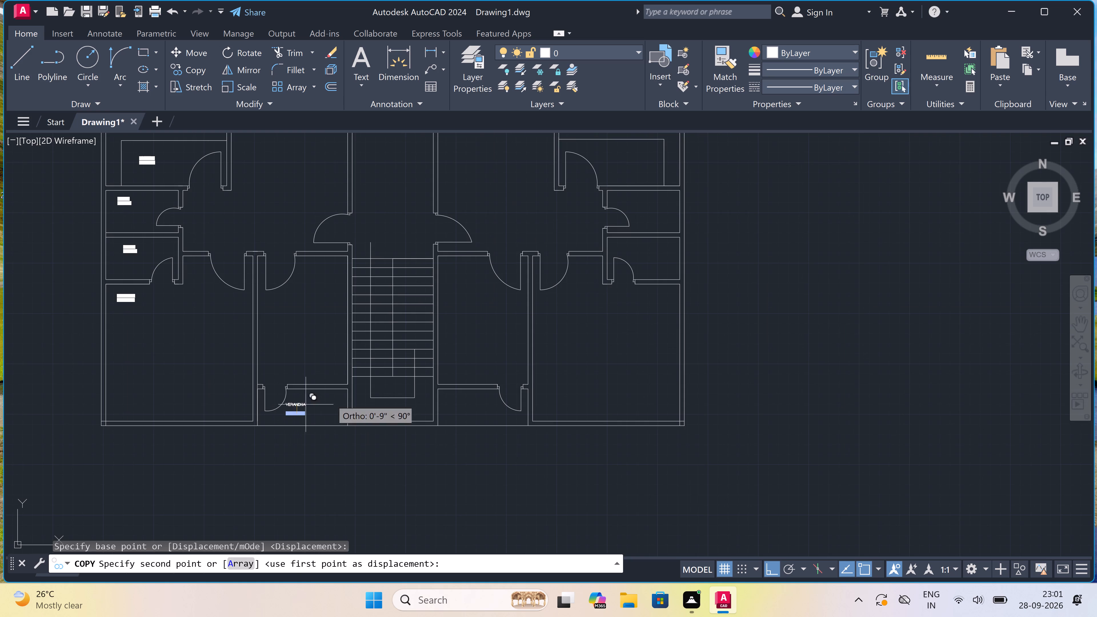
pyautogui.scroll(3, 490, 405)
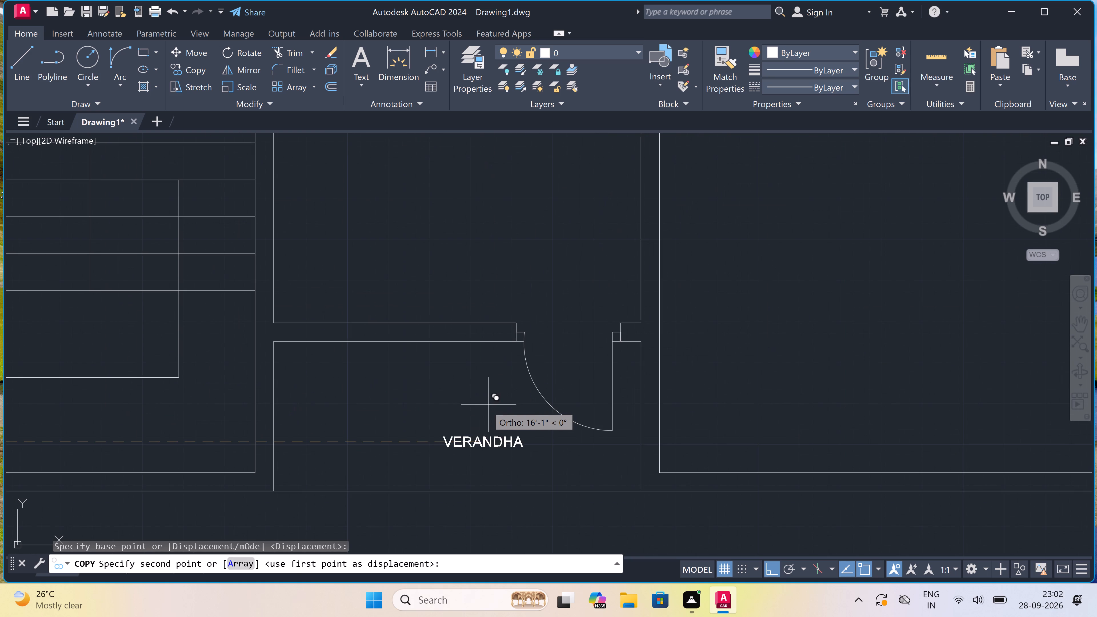
pyautogui.click(446, 420)
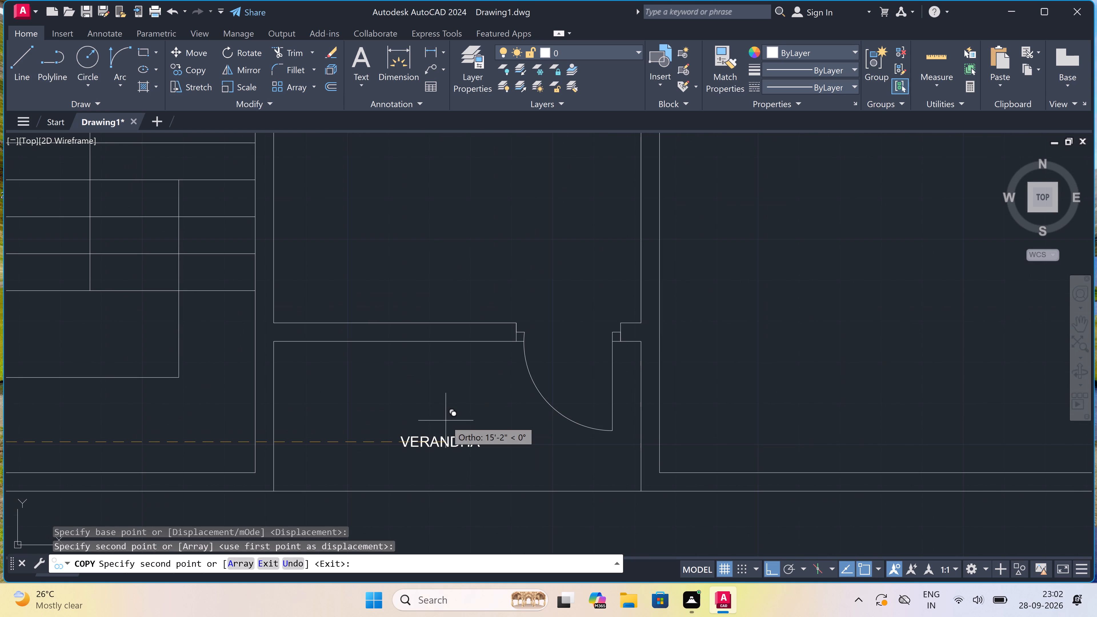
pyautogui.press('Escape')
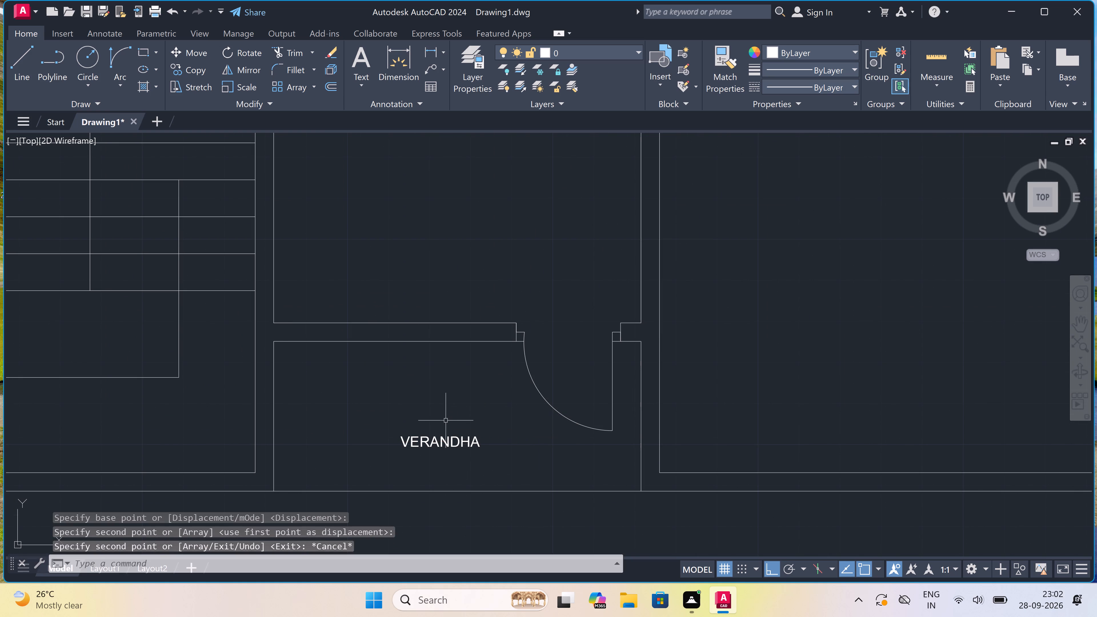
# Add the multiline text label BEDROOM with 10'0"X11'0" beneath it in the room left of the staircase, above the veranda.
pyautogui.scroll(-3, 436, 397)
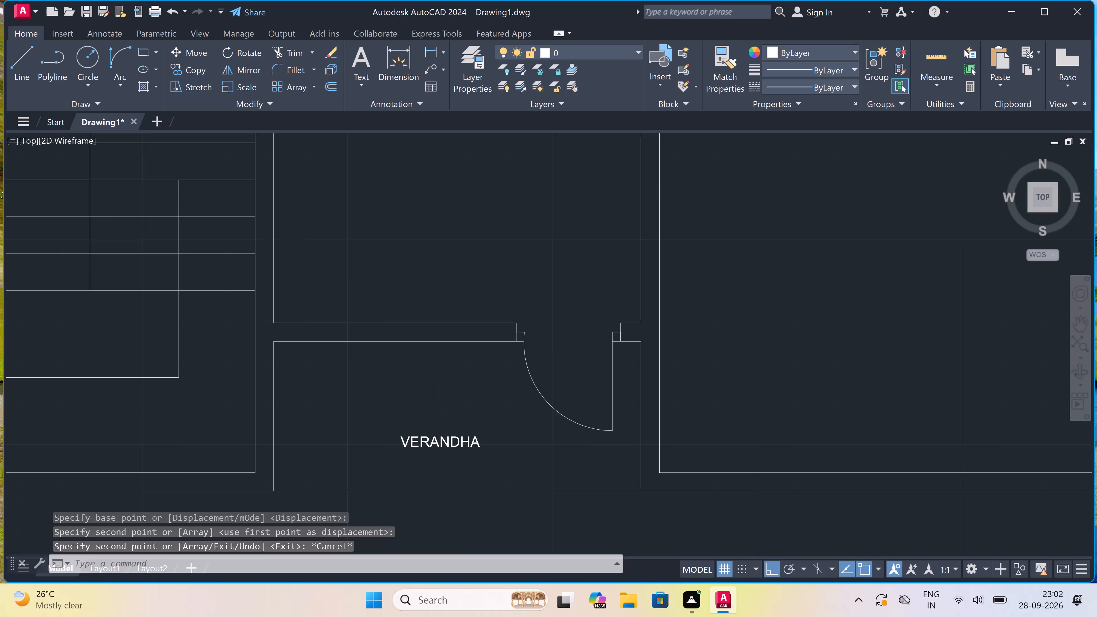
pyautogui.scroll(-2, 436, 397)
pyautogui.scroll(3, 377, 366)
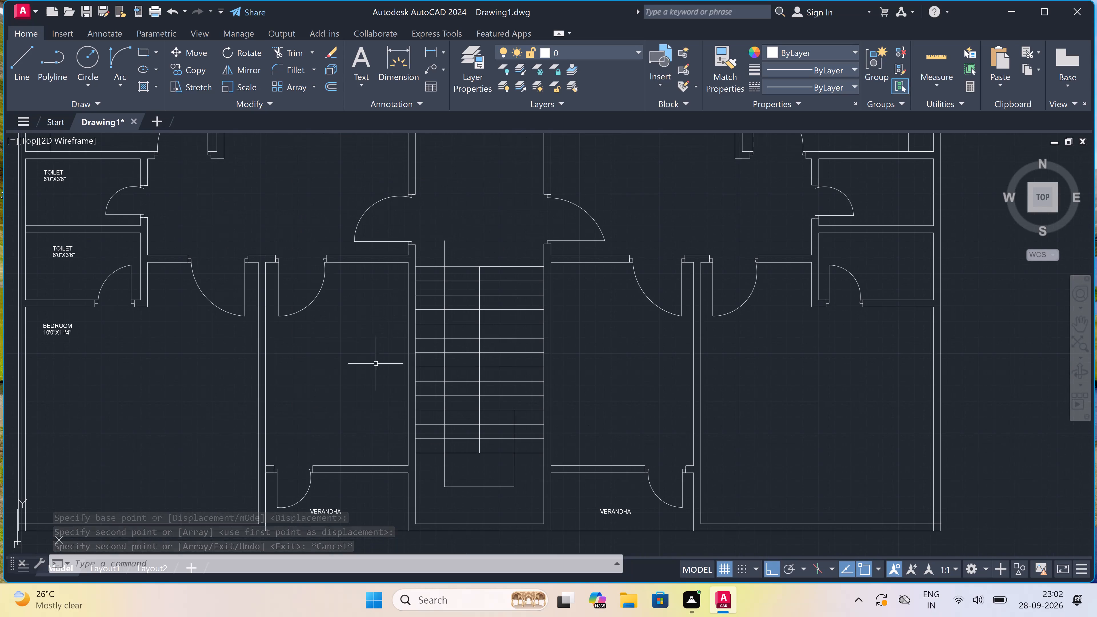
pyautogui.write('MT')
pyautogui.press('space')
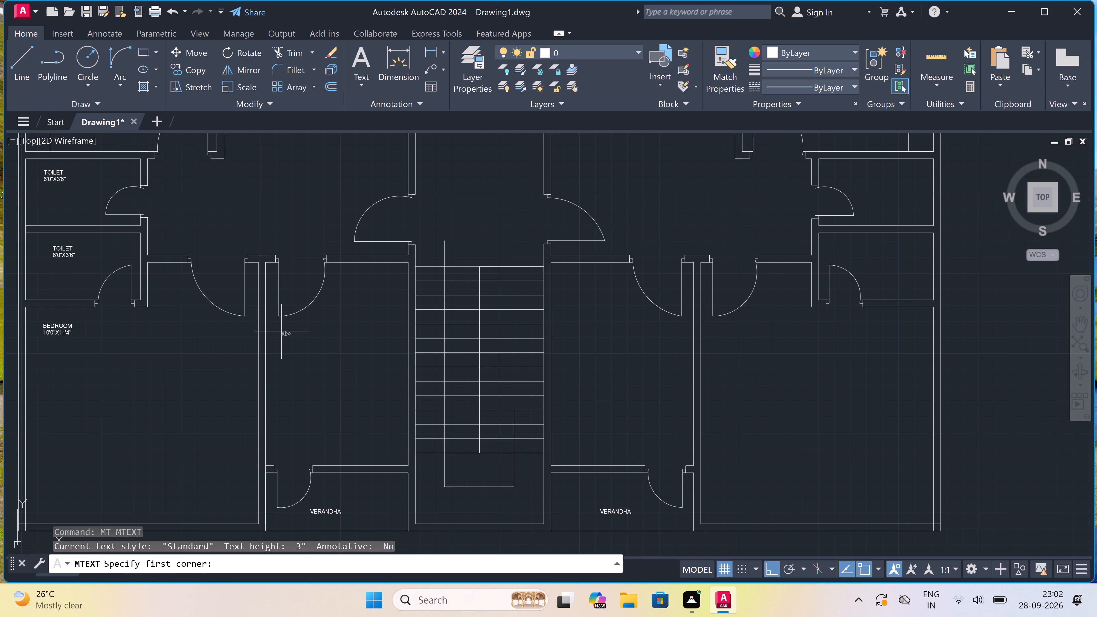
pyautogui.click(304, 438)
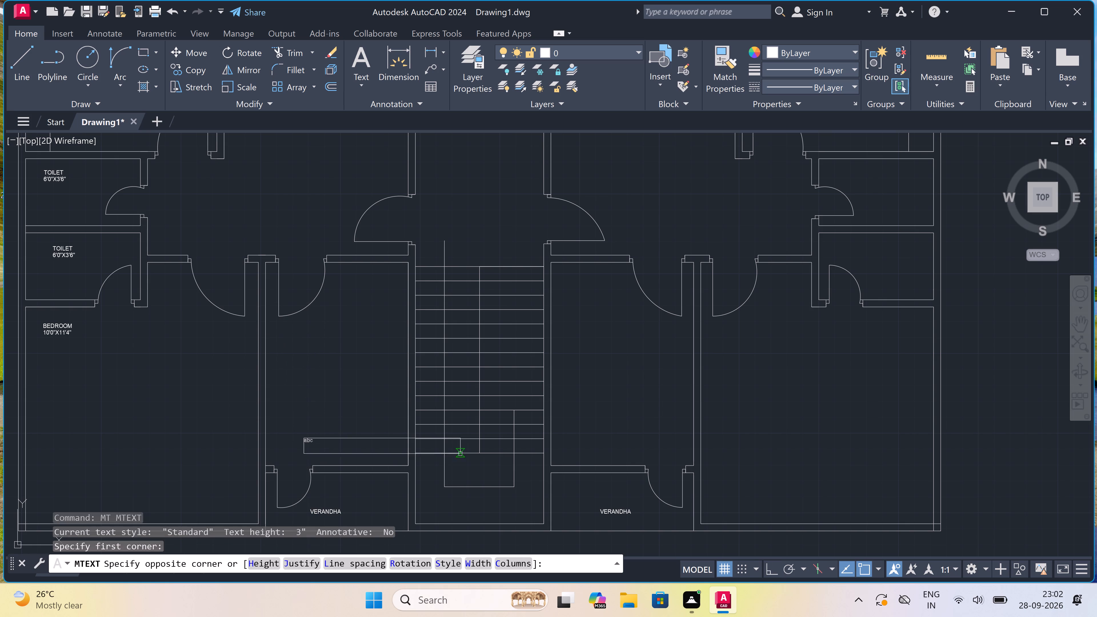
pyautogui.doubleClick(462, 452)
pyautogui.scroll(2, 309, 470)
pyautogui.scroll(1, 323, 445)
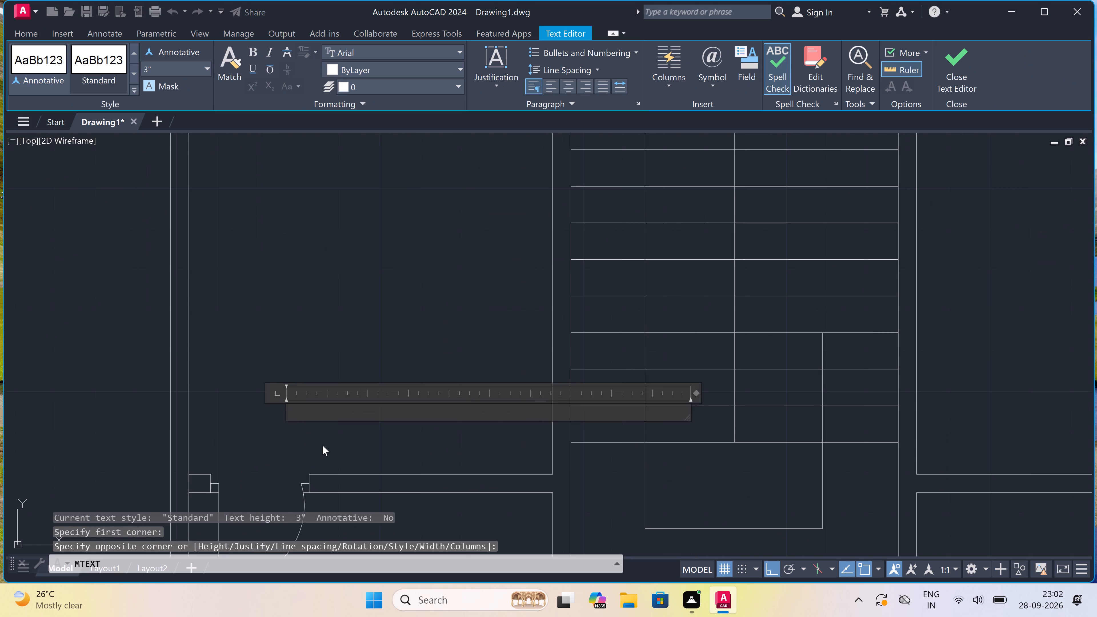
pyautogui.scroll(1, 323, 445)
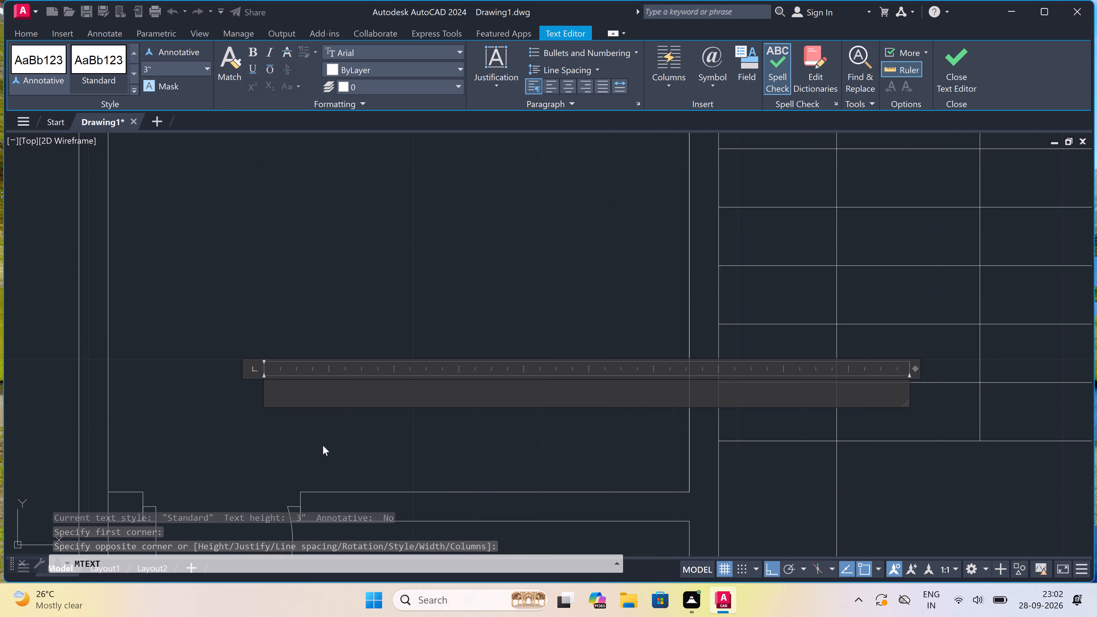
pyautogui.press('b')
pyautogui.press('e')
pyautogui.press('d')
pyautogui.press('r')
pyautogui.write('OOM')
pyautogui.press('Return')
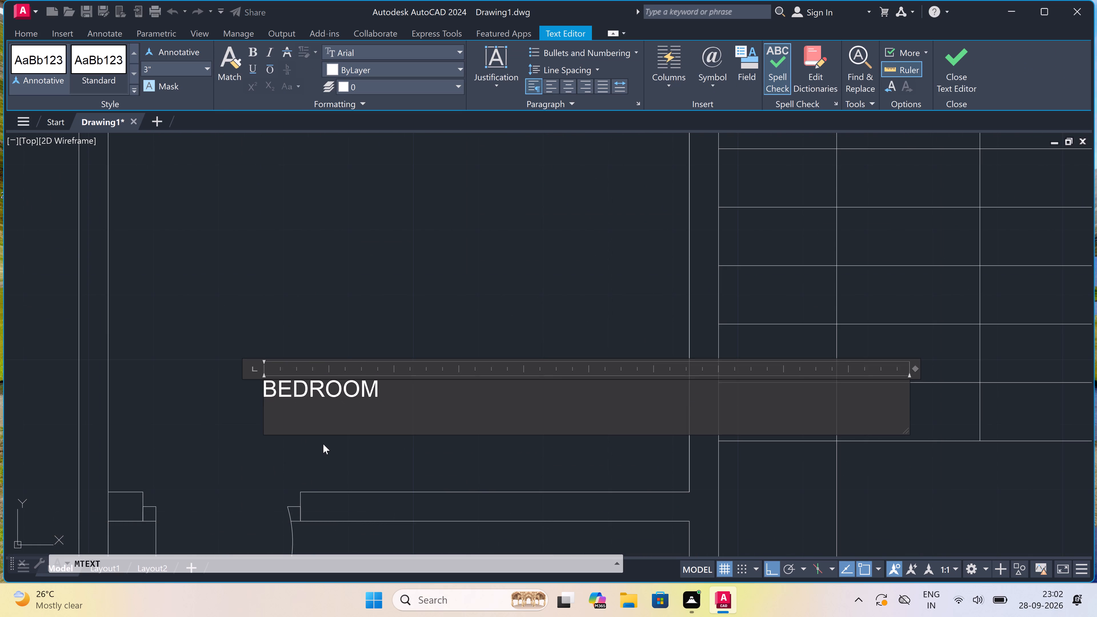
pyautogui.write("10'")
pyautogui.write('0"X')
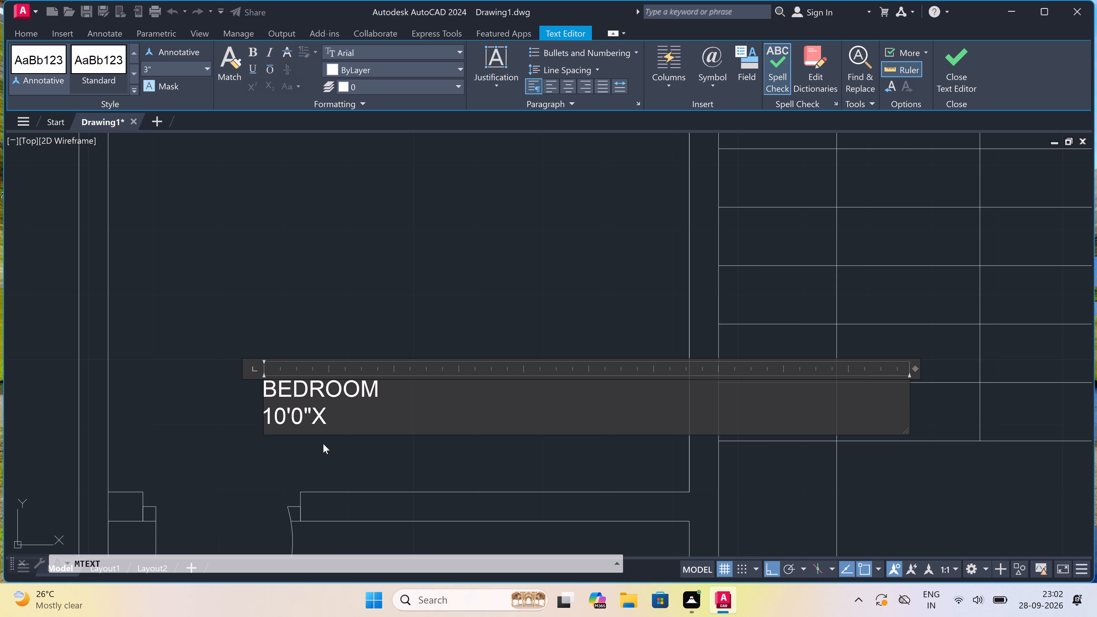
pyautogui.write('11\'0"')
pyautogui.moveTo(345, 297); pyautogui.dragTo(345, 300)
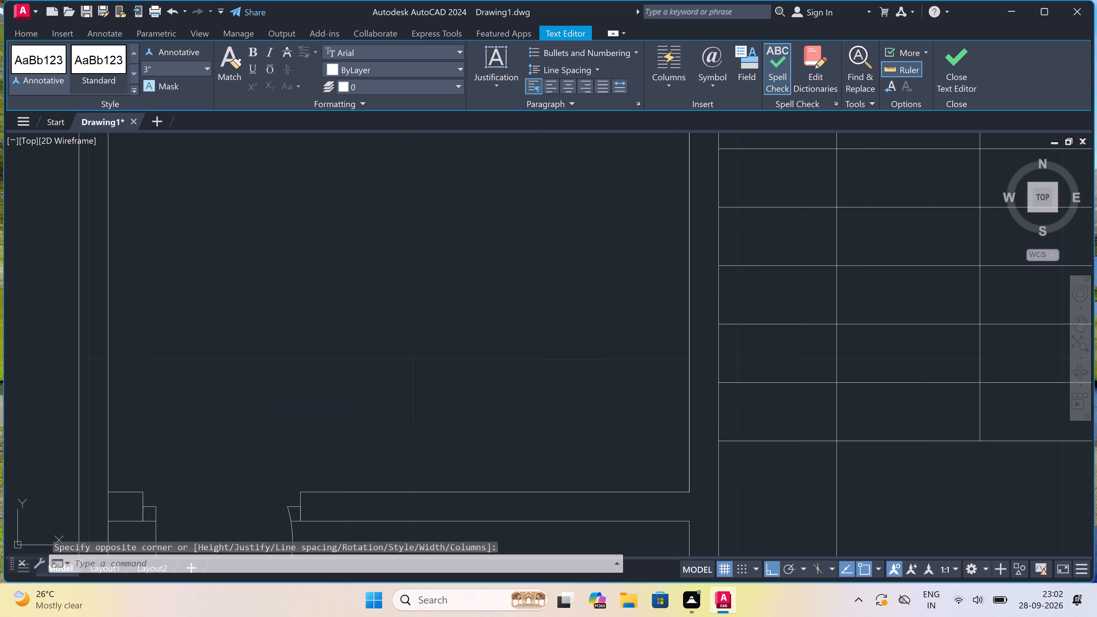
# Add the multiline text label BEDROOM with 10'0"X11'0" beneath it in the room right of the staircase, above the veranda.
pyautogui.scroll(-8, 347, 307)
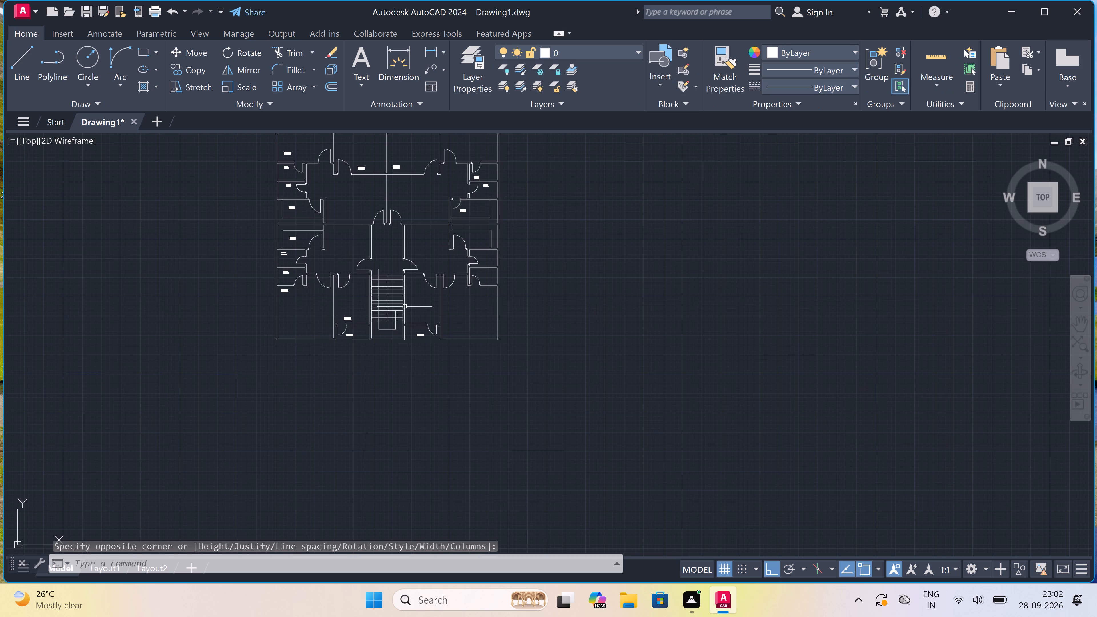
pyautogui.scroll(3, 418, 314)
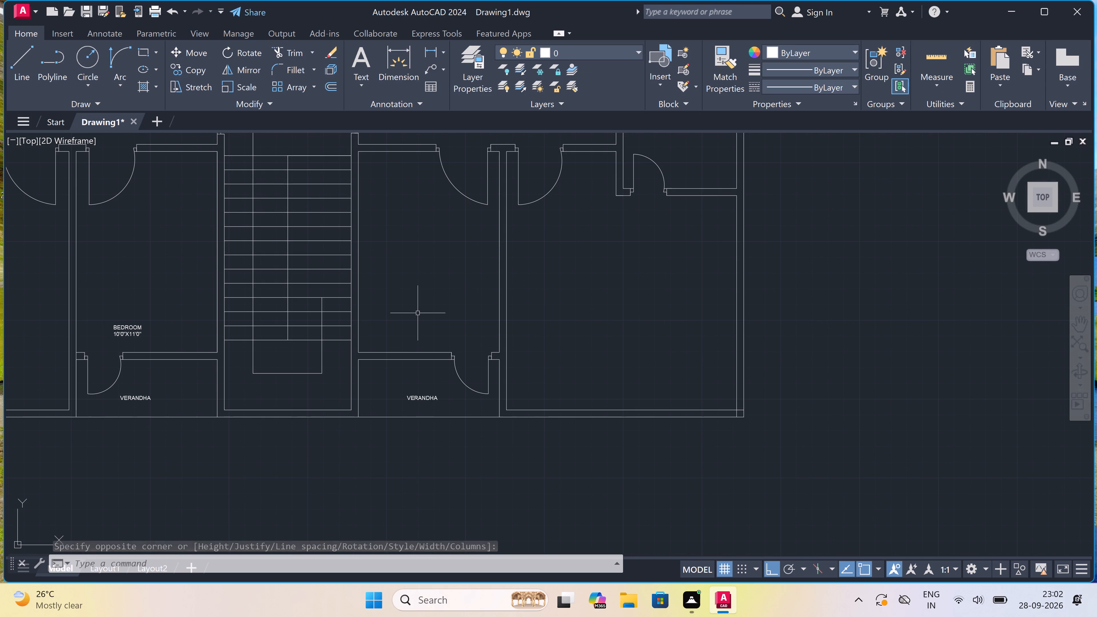
pyautogui.press('space')
pyautogui.scroll(1, 419, 313)
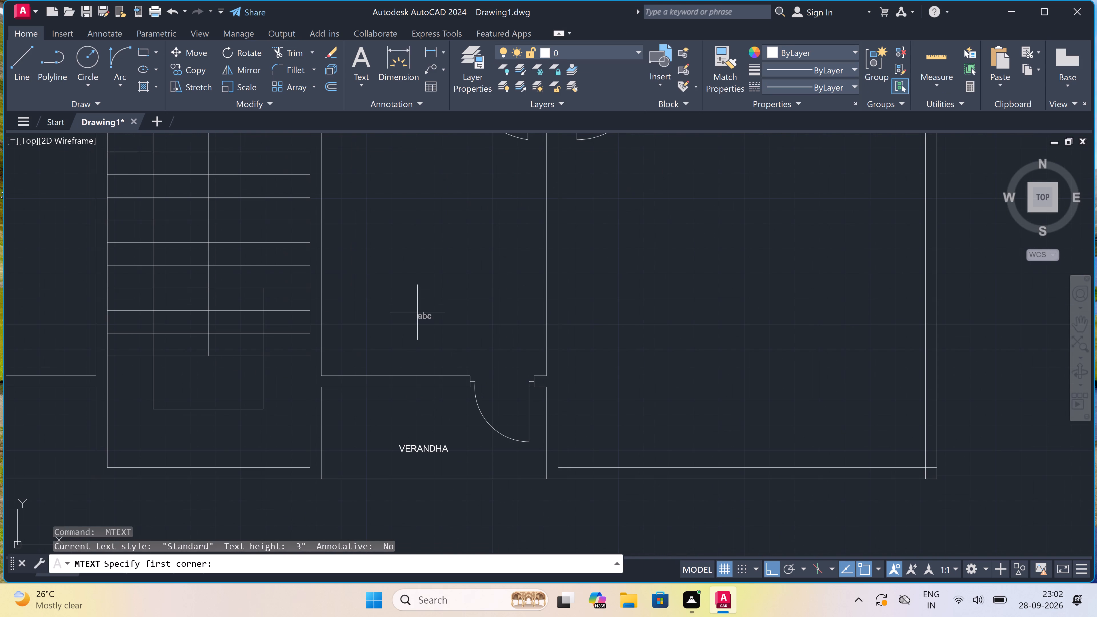
pyautogui.scroll(-1, 393, 319)
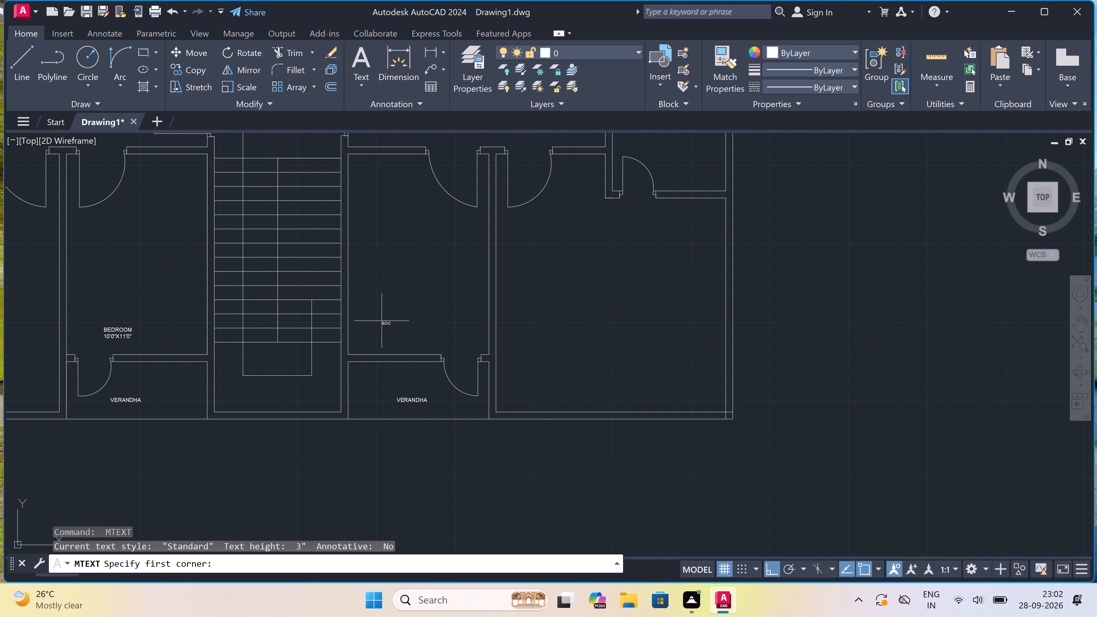
pyautogui.click(382, 321)
pyautogui.click(483, 323)
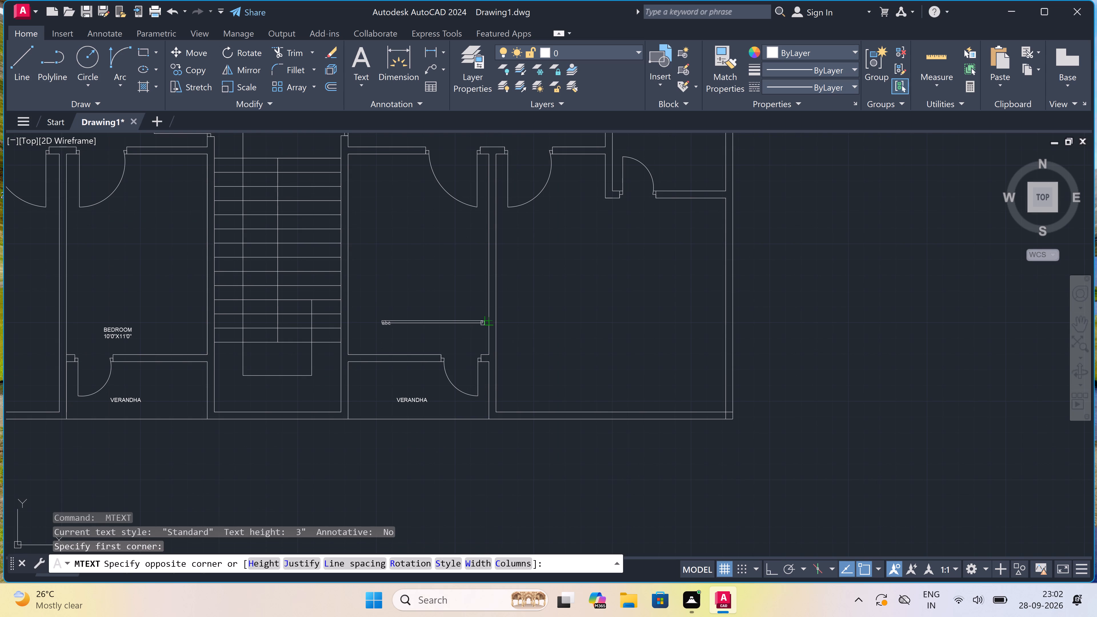
pyautogui.scroll(3, 367, 331)
pyautogui.write('BEDROOM')
pyautogui.press('Return')
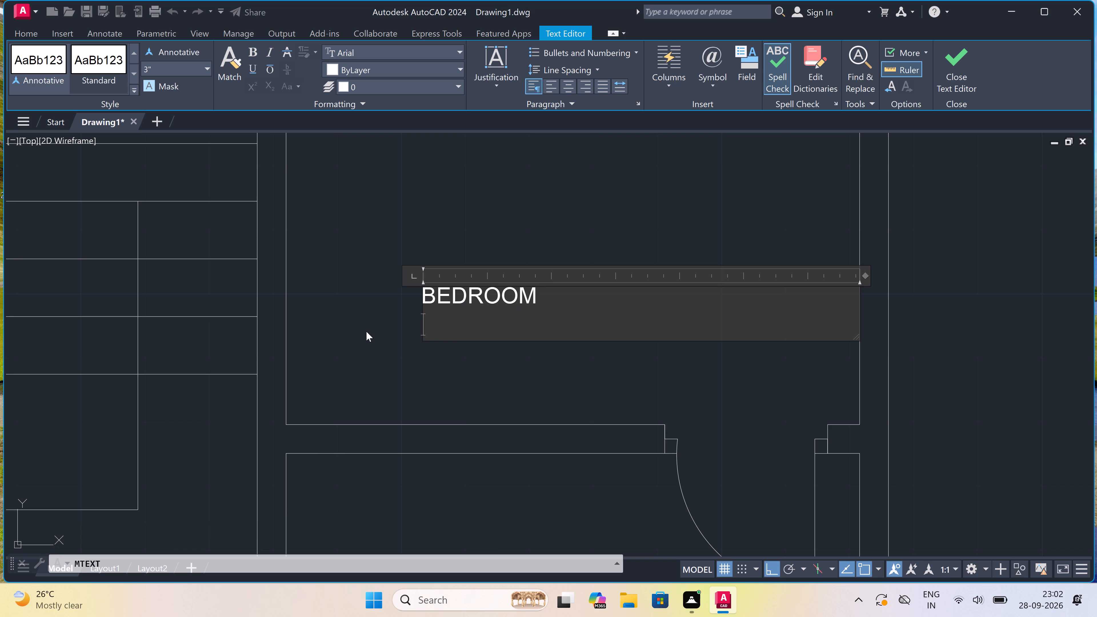
pyautogui.write('10\'0"X')
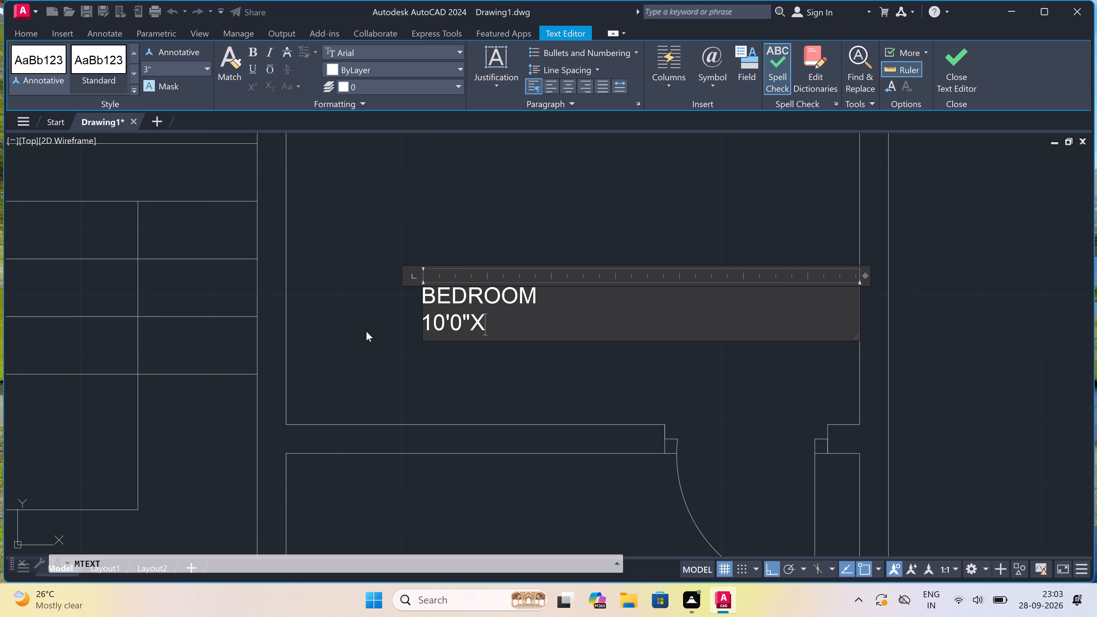
pyautogui.write('11')
pyautogui.write('\'0"')
pyautogui.click(363, 320)
# Add the multiline text label BEDROOM with 10'0"X11'4" beneath it in the large bottom-right corner room of the plan.
pyautogui.scroll(-6, 373, 315)
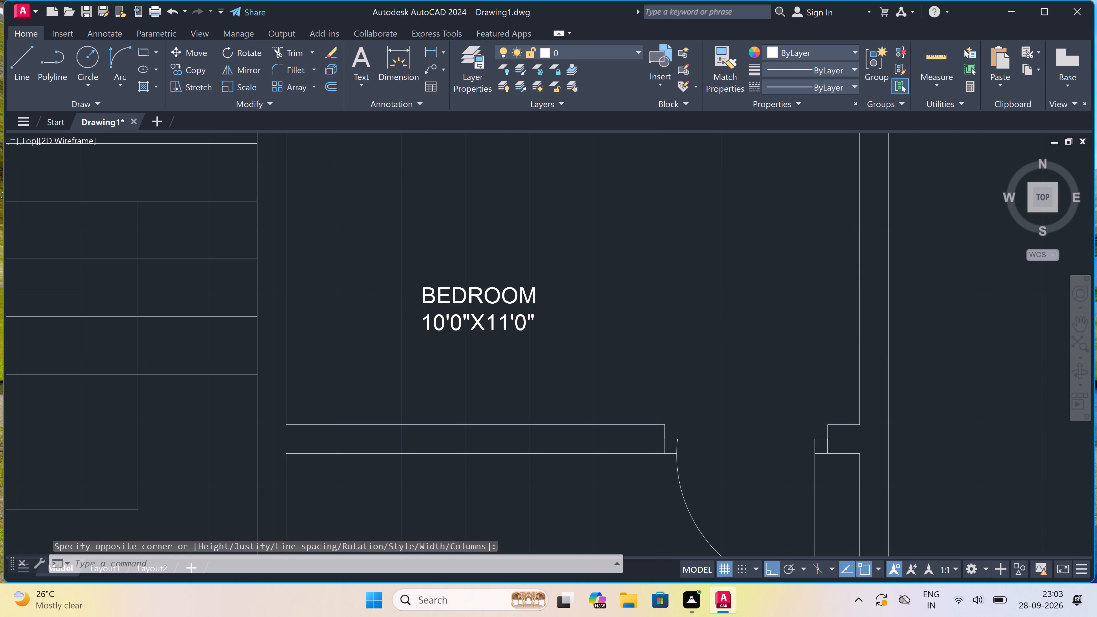
pyautogui.scroll(-2, 373, 315)
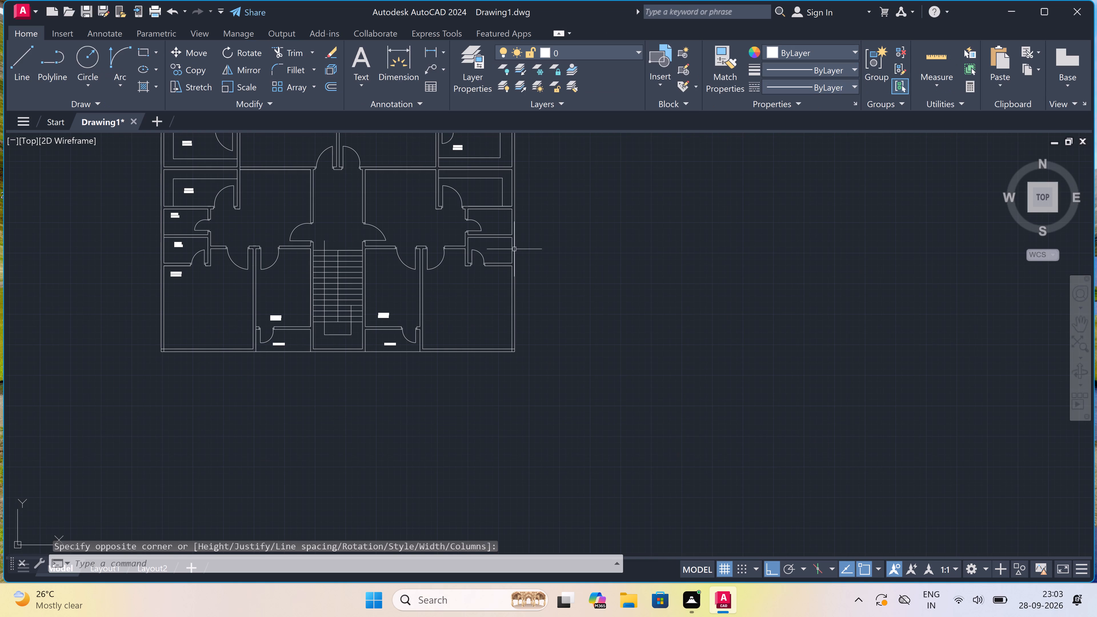
pyautogui.scroll(3, 493, 266)
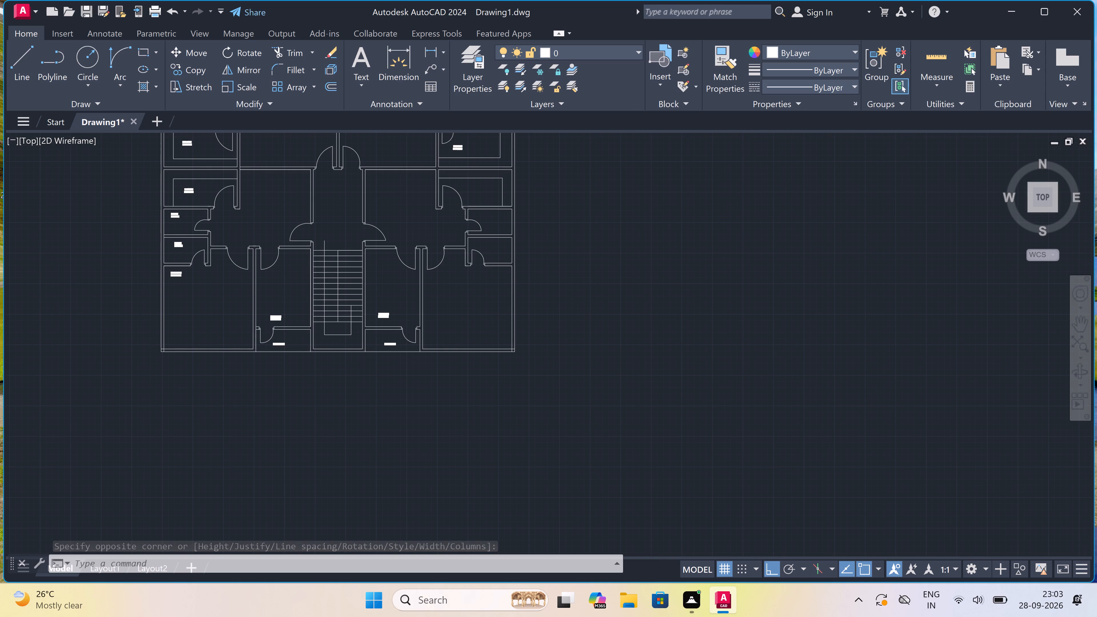
pyautogui.press('space')
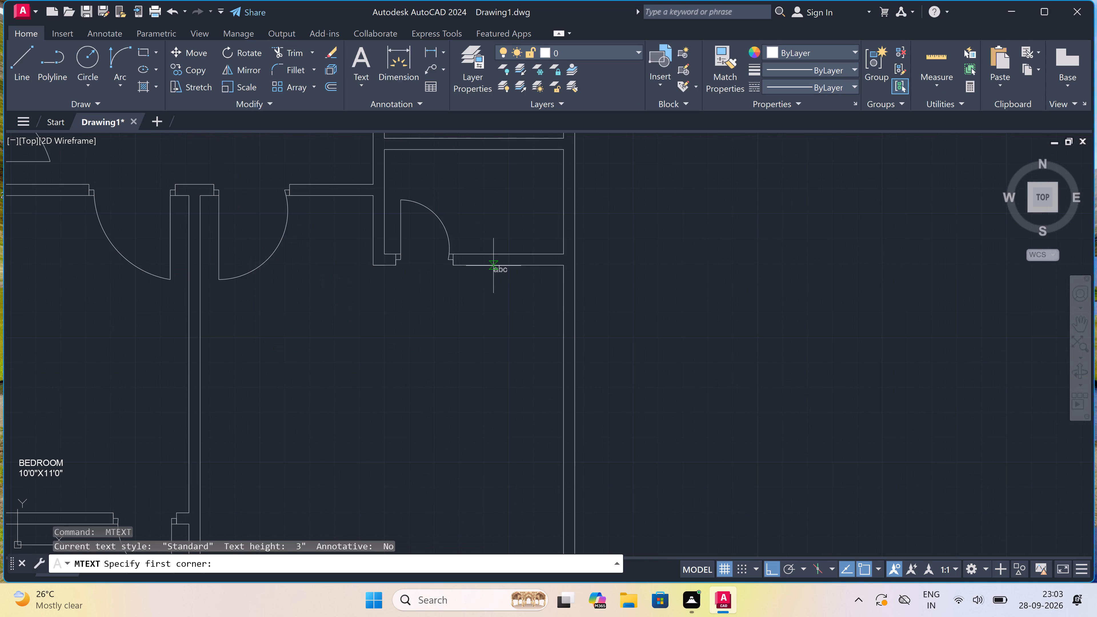
pyautogui.moveTo(354, 304); pyautogui.dragTo(361, 303)
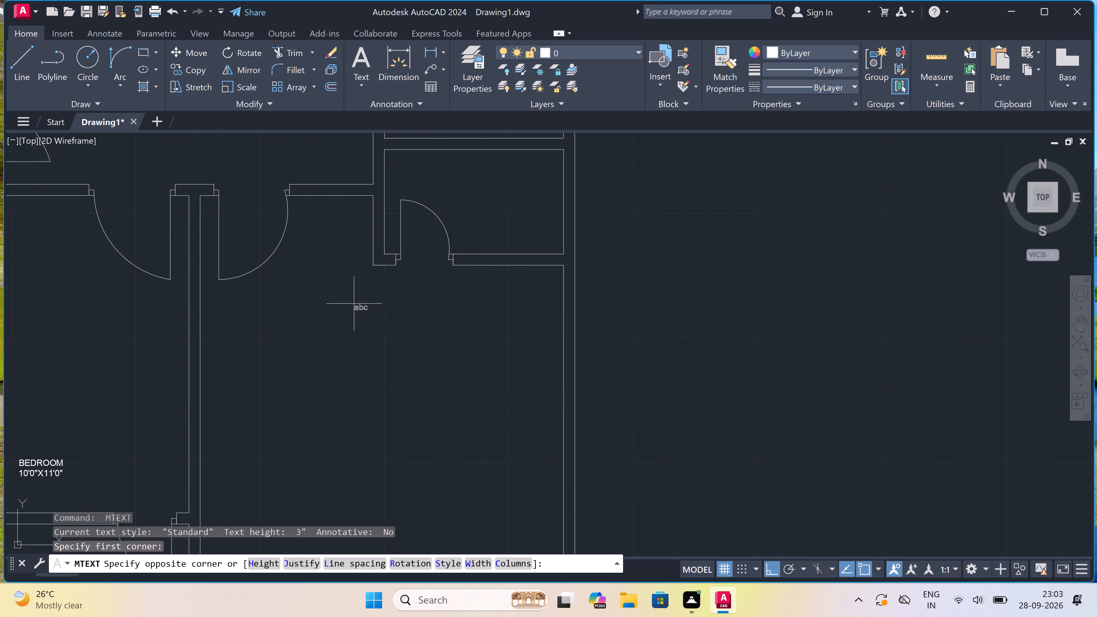
pyautogui.click(683, 303)
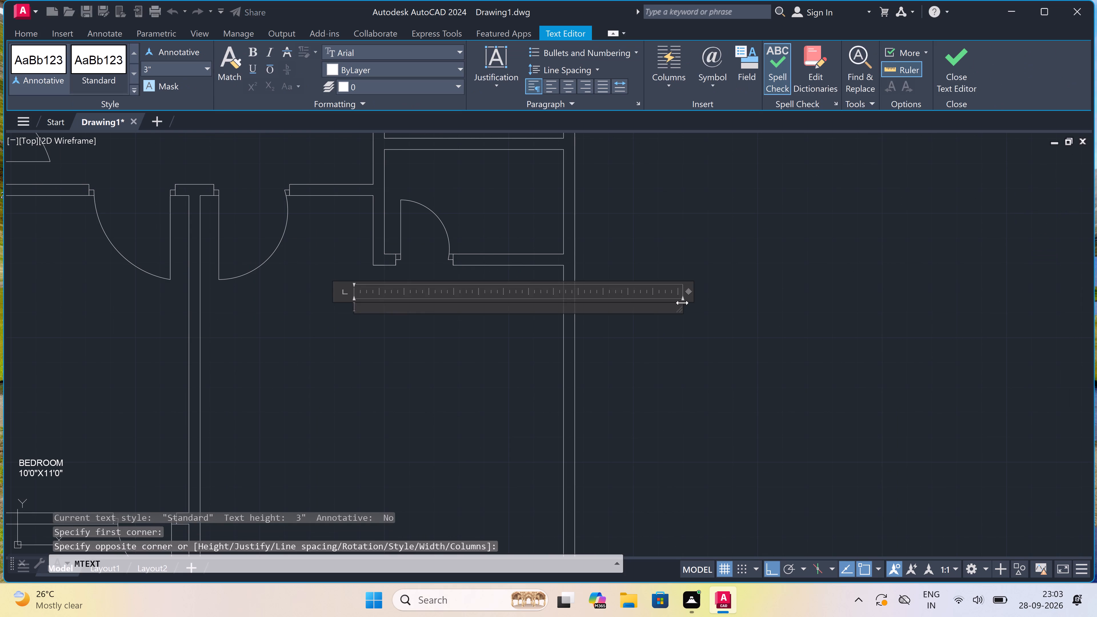
pyautogui.write('BEDROO')
pyautogui.press('m')
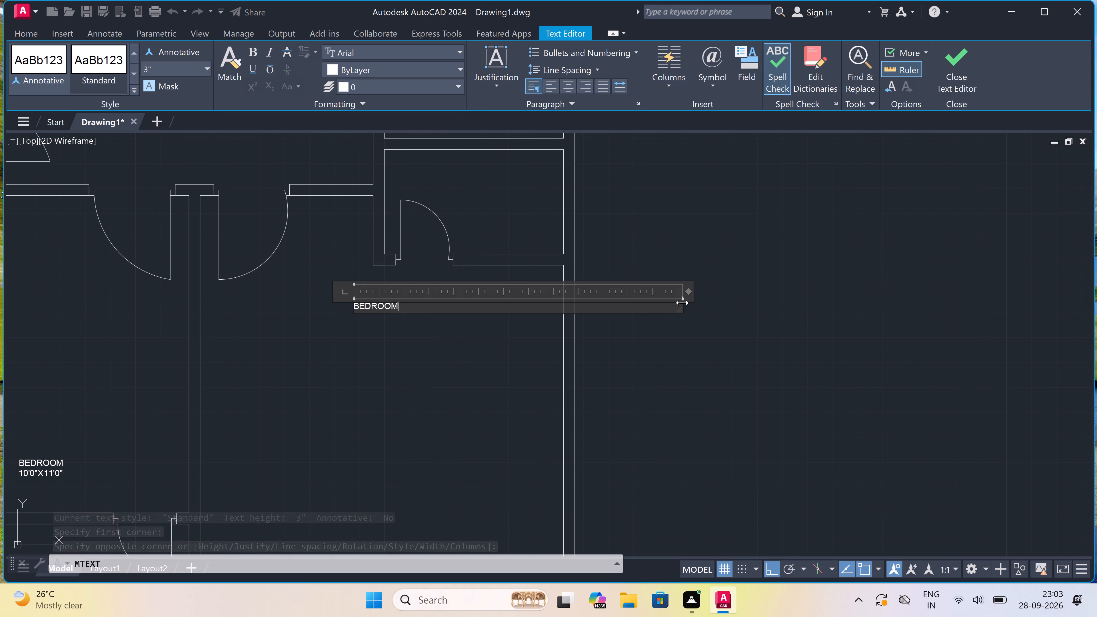
pyautogui.press('Return')
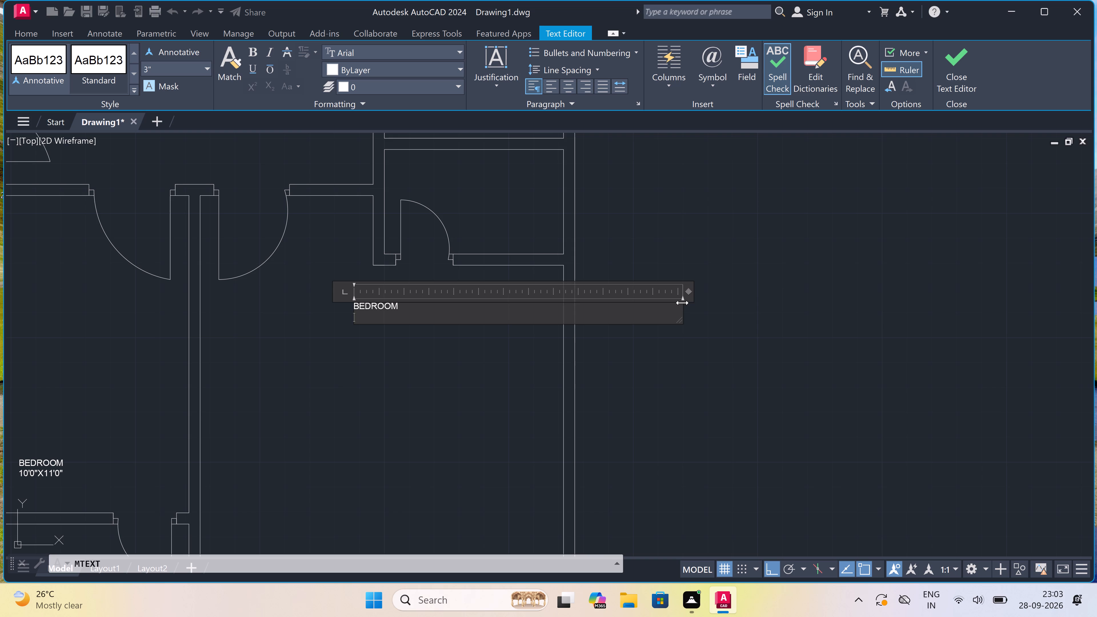
pyautogui.press('1')
pyautogui.press('0')
pyautogui.press("'")
pyautogui.write('0"')
pyautogui.press('x')
pyautogui.write('11')
pyautogui.press("'")
pyautogui.press('4')
pyautogui.hotkey('shift', '"')
pyautogui.click(286, 359)
# Add the multiline text label TOILET with 6'0"X3'6" beneath it in the small room directly above the bottom-right corner bedroom.
pyautogui.scroll(-3, 284, 357)
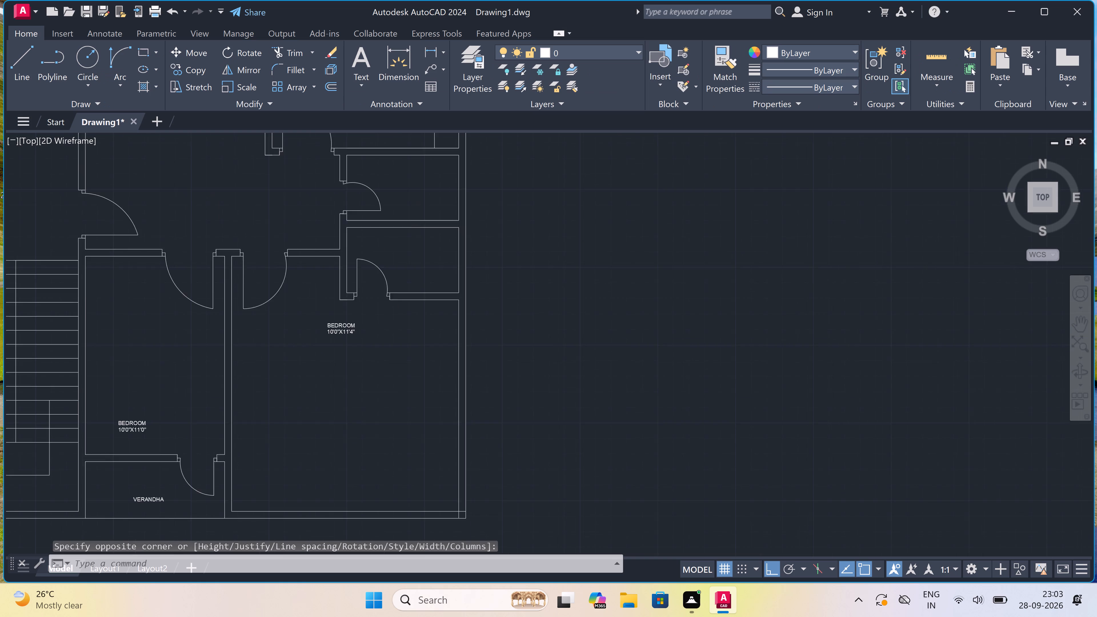
pyautogui.scroll(5, 339, 308)
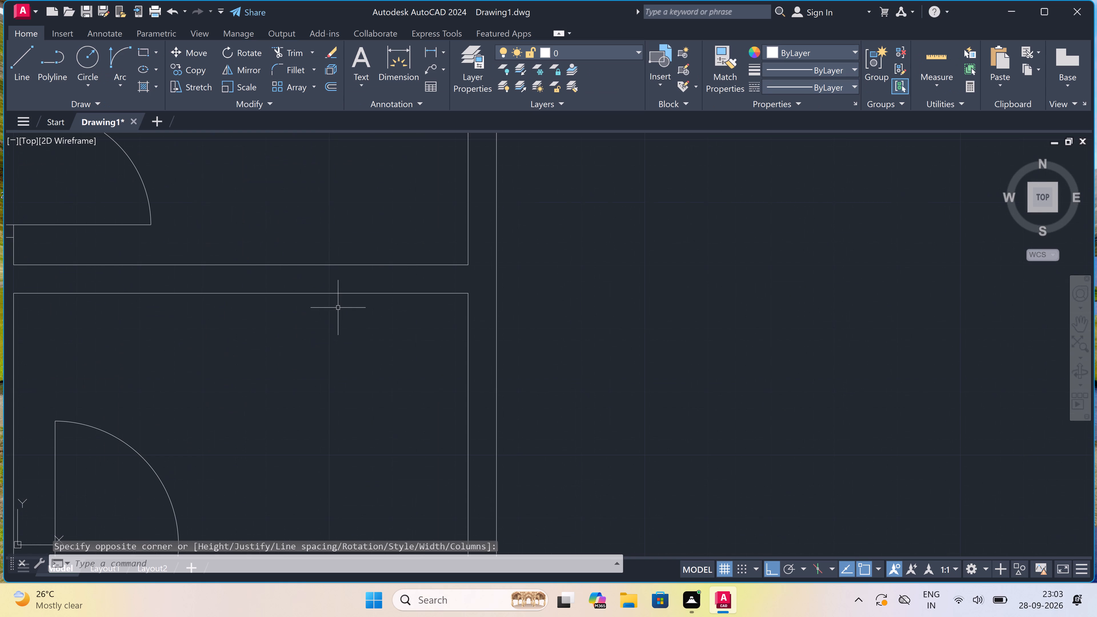
pyautogui.scroll(-3, 317, 278)
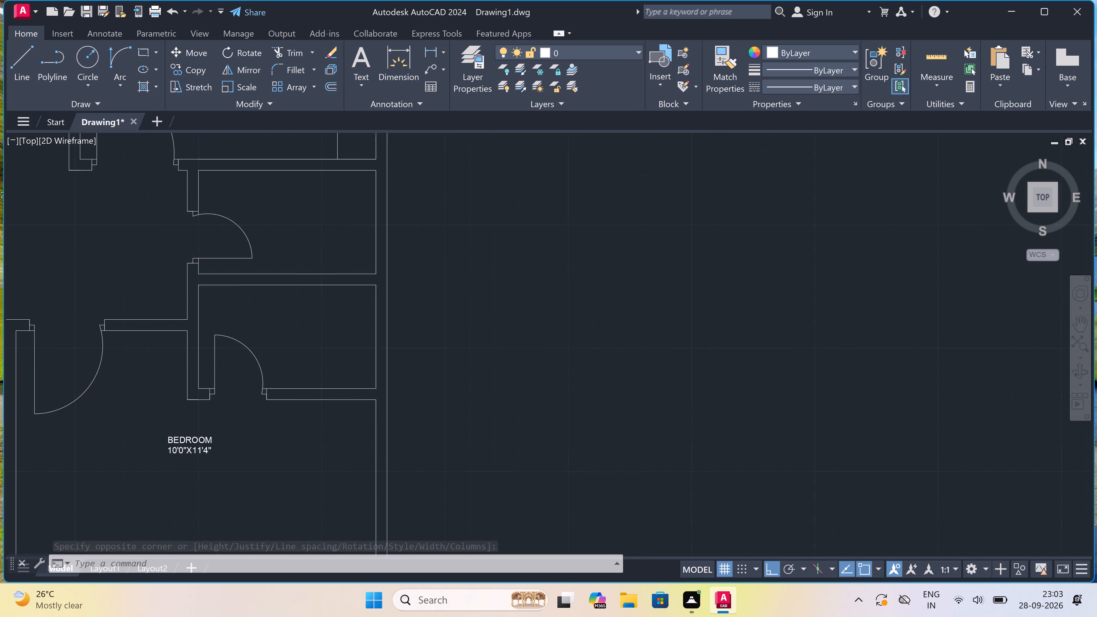
pyautogui.scroll(2, 260, 296)
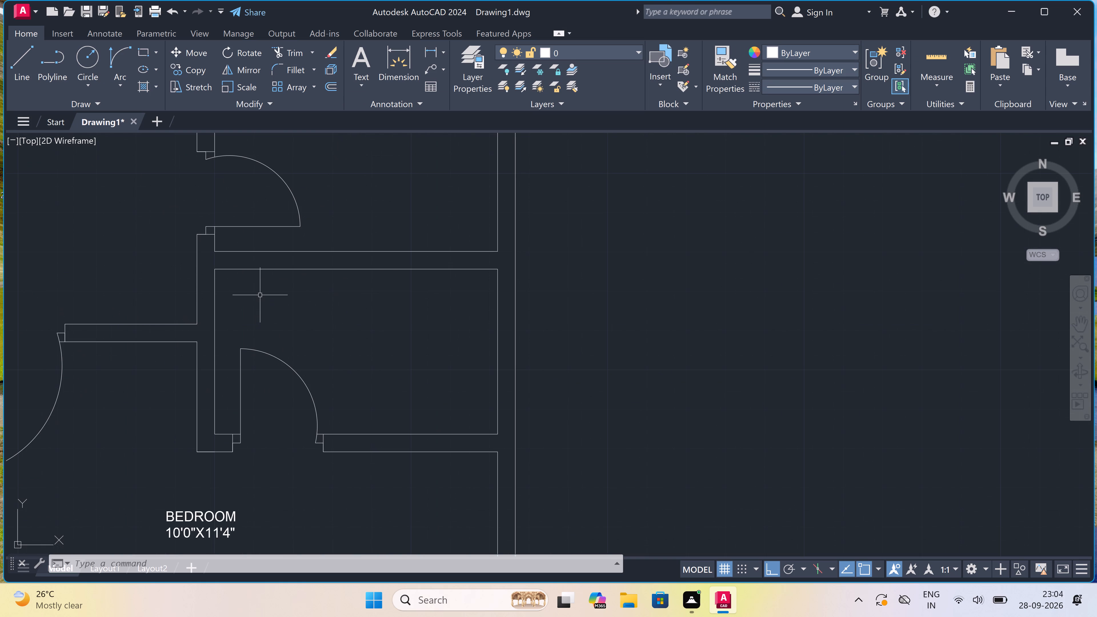
pyautogui.press('space')
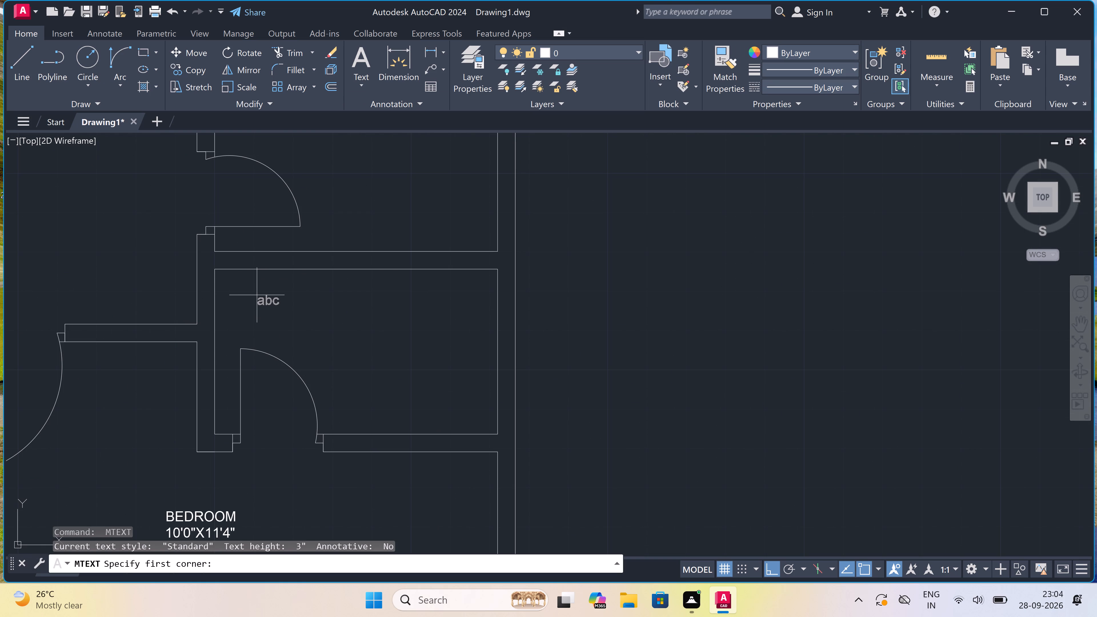
pyautogui.doubleClick(252, 294)
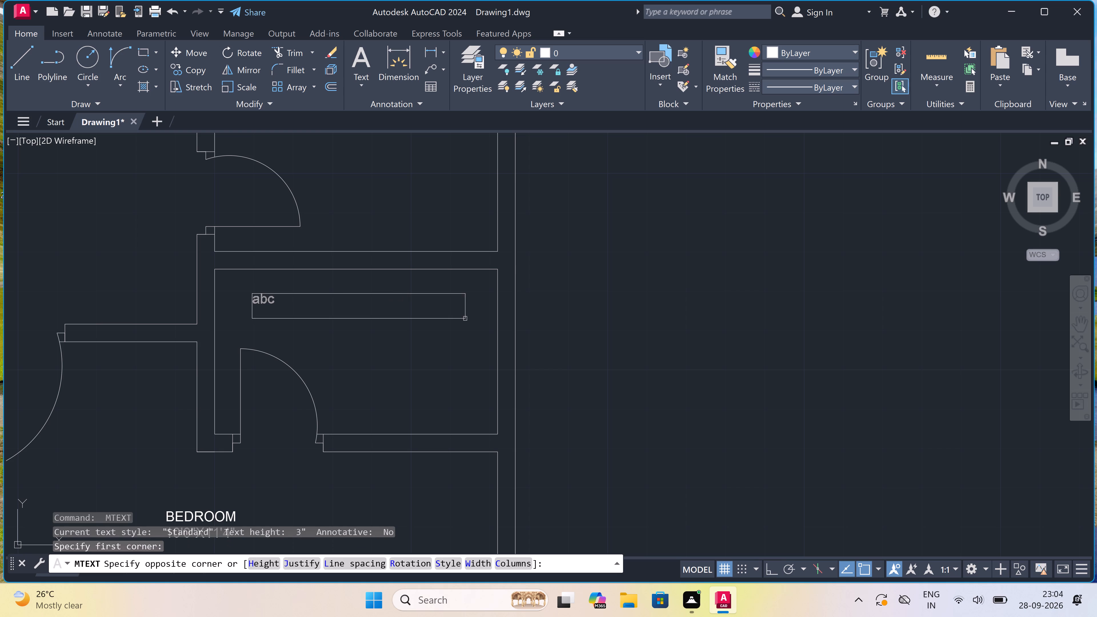
pyautogui.click(536, 315)
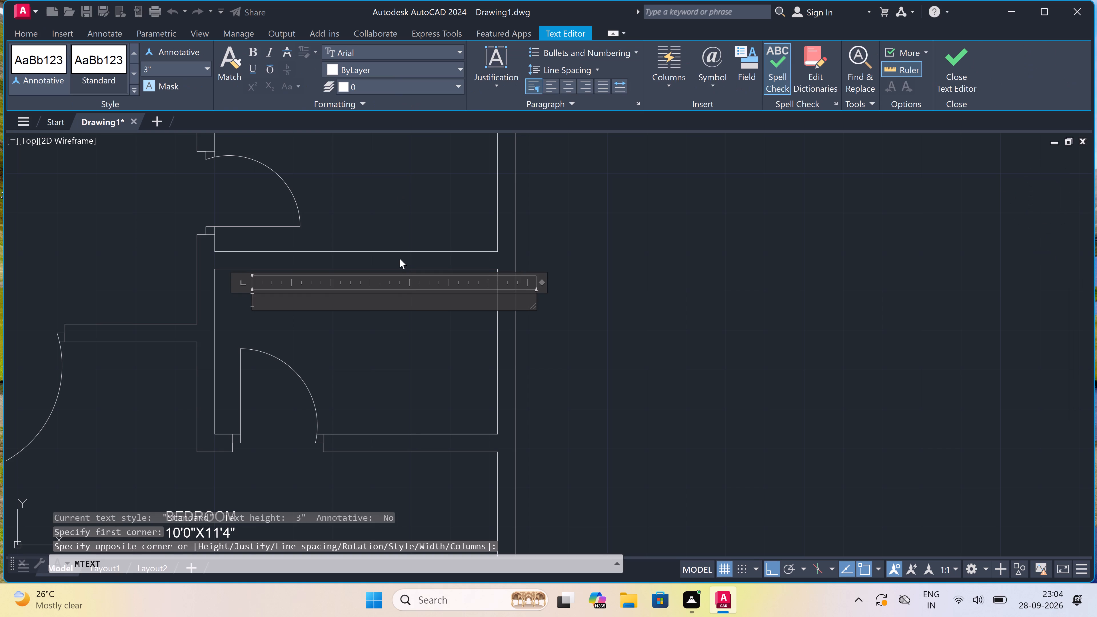
pyautogui.scroll(1, 272, 323)
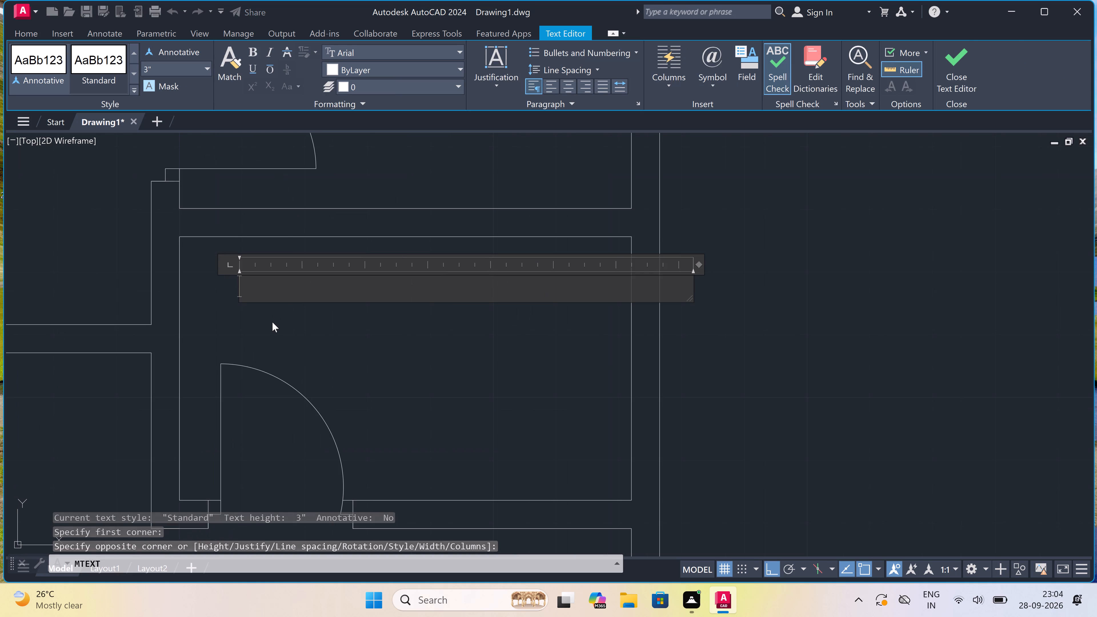
pyautogui.write('TOILET')
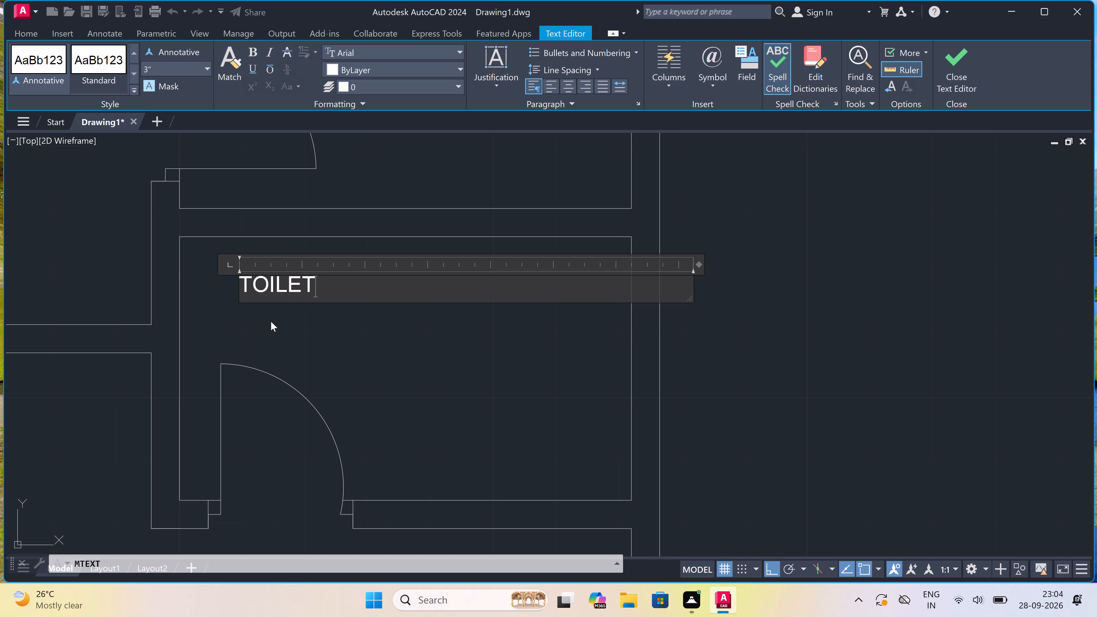
pyautogui.press('Return')
pyautogui.write("6'0")
pyautogui.write('"X')
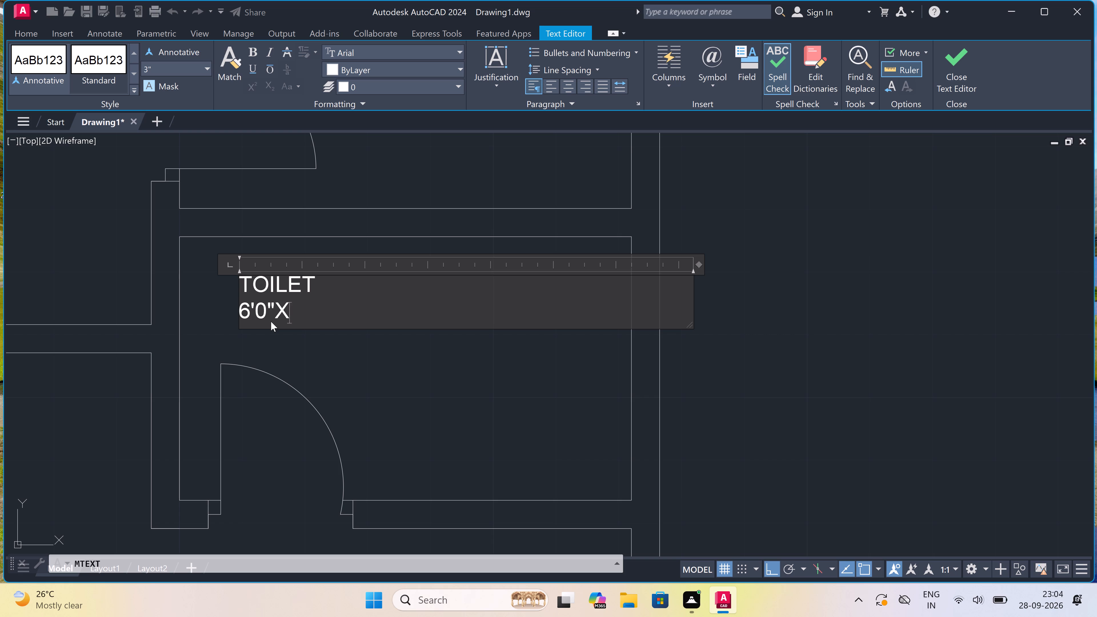
pyautogui.write('3\'6"')
pyautogui.click(388, 384)
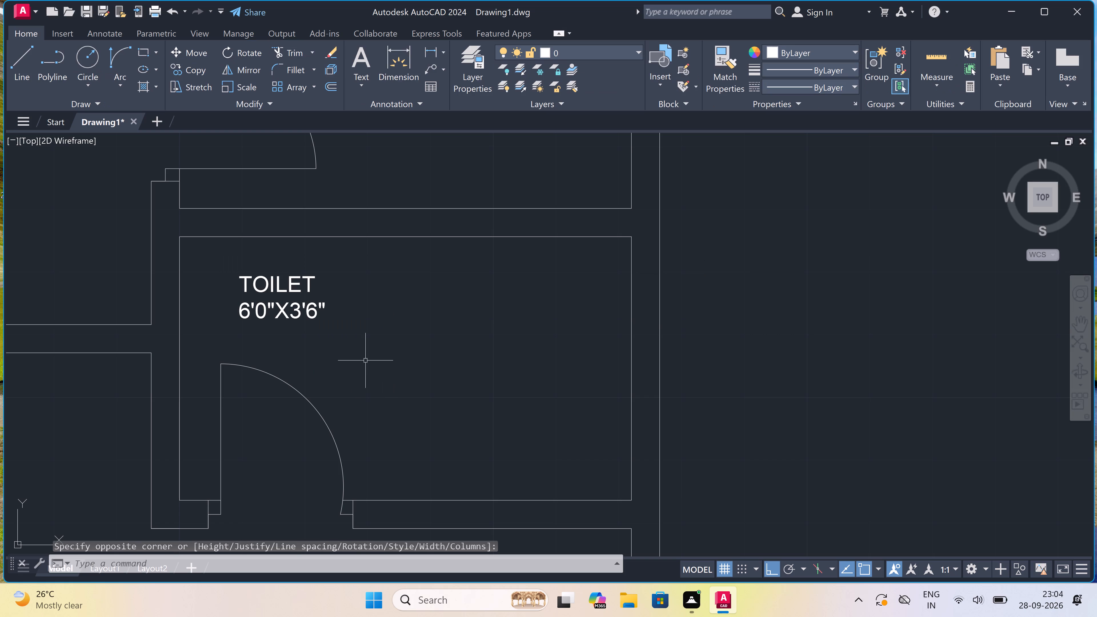
# Add the multiline text label TOILET with 6'0"X3'6" beneath it in the small room directly above the lower-right toilet already labelled.
pyautogui.scroll(-2, 365, 360)
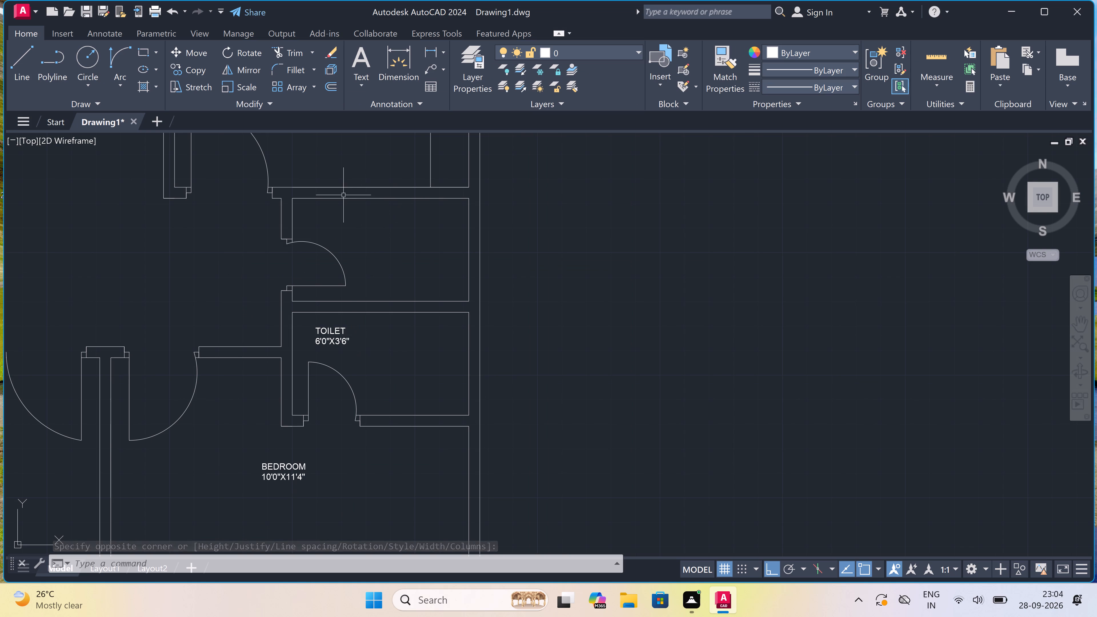
pyautogui.scroll(3, 337, 190)
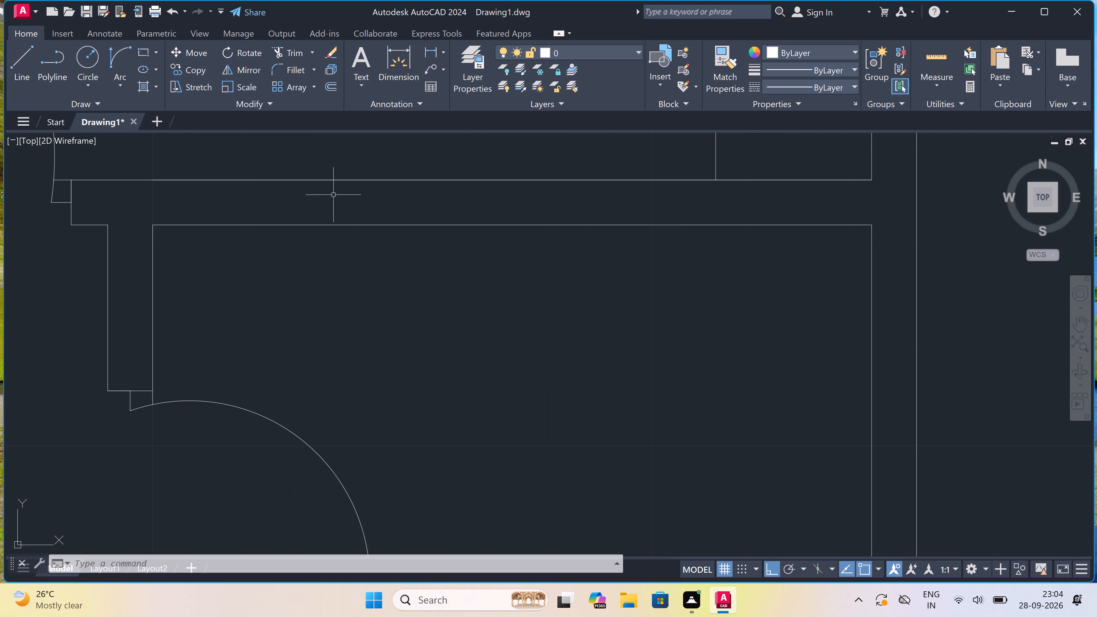
pyautogui.press('space')
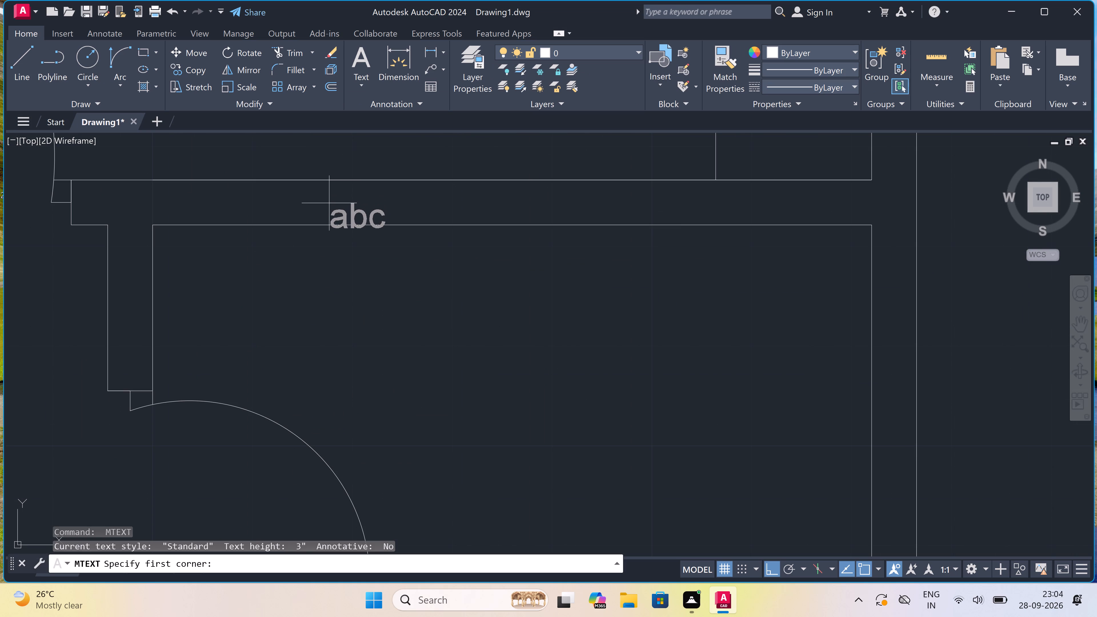
pyautogui.click(231, 303)
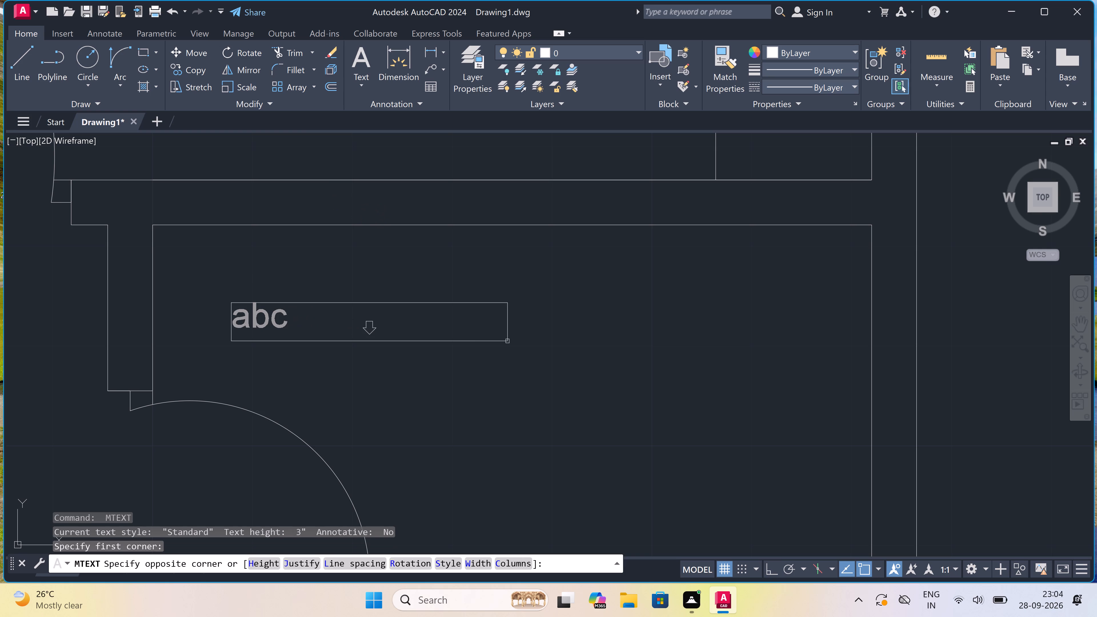
pyautogui.doubleClick(614, 345)
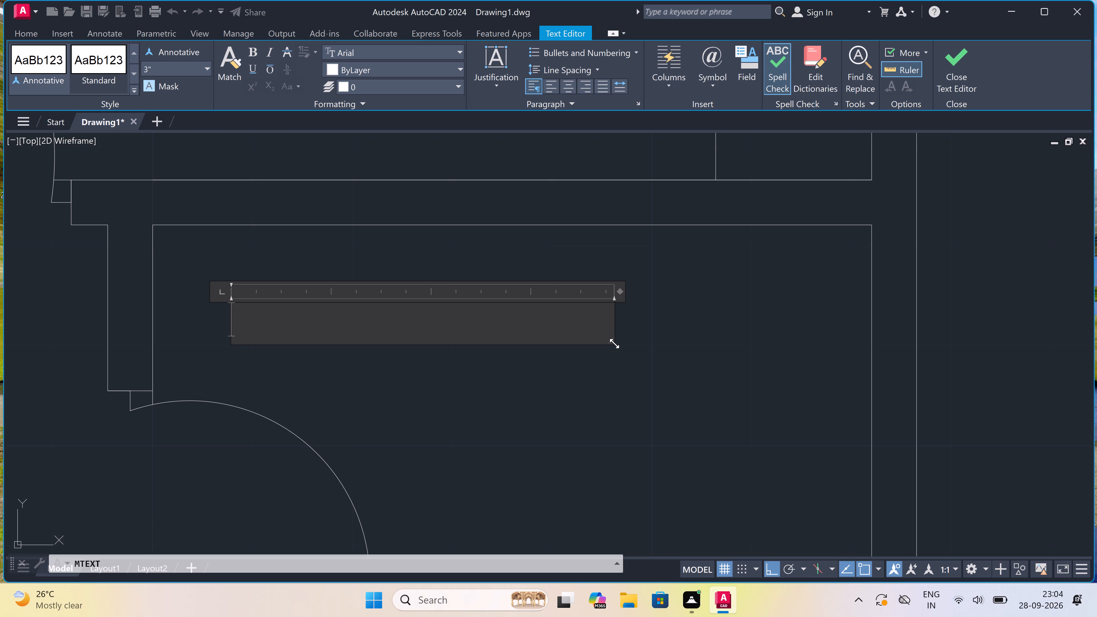
pyautogui.write('TOILET')
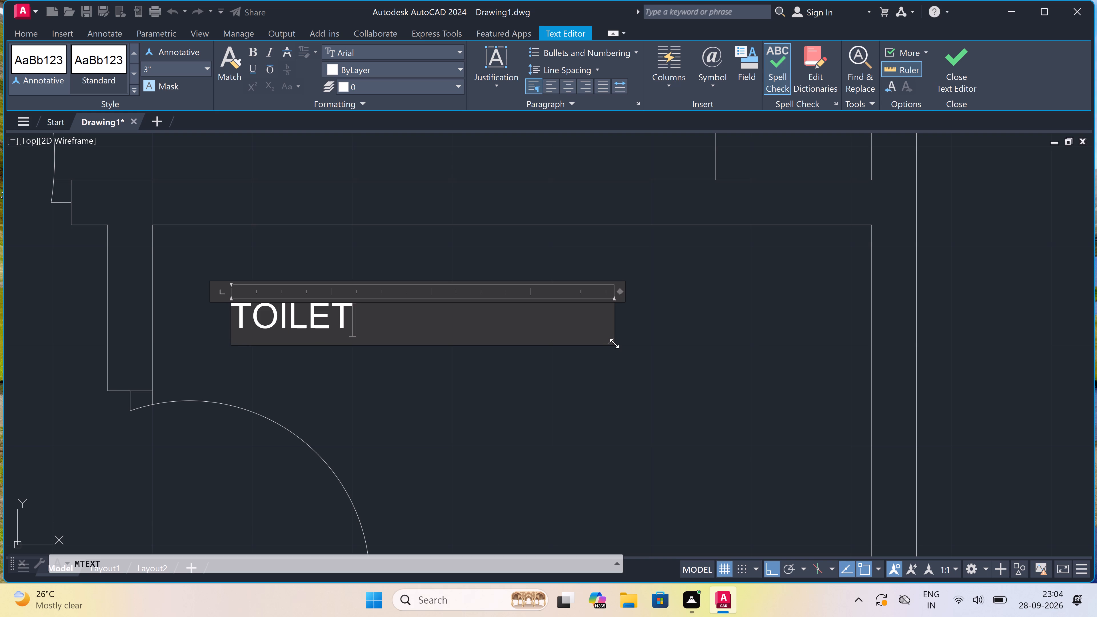
pyautogui.press('Return')
pyautogui.write('6\'0"')
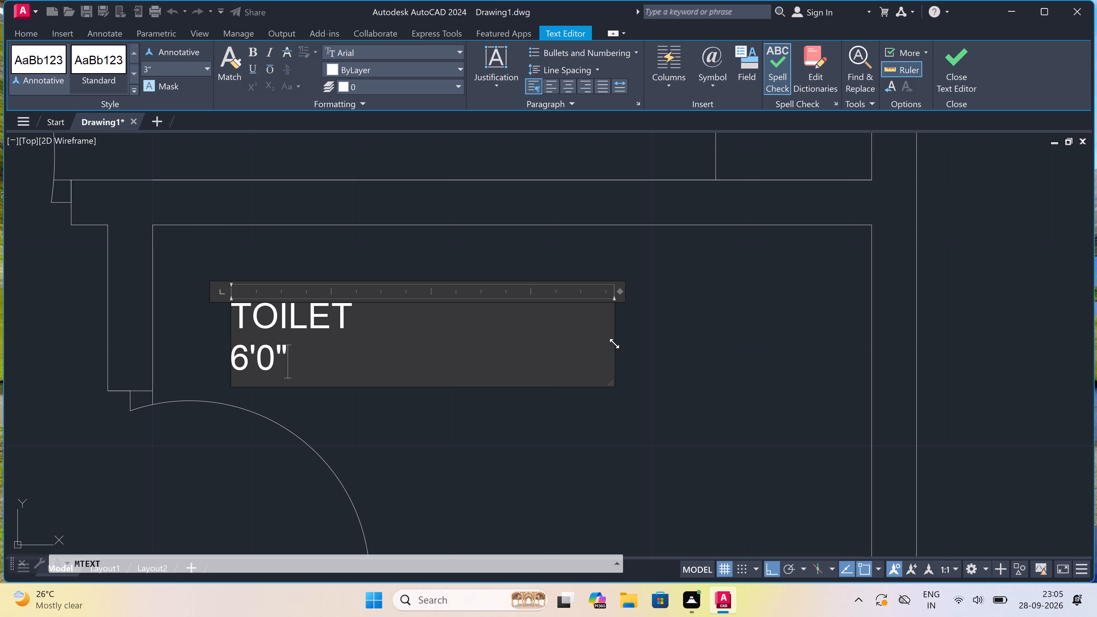
pyautogui.press('x')
pyautogui.scroll(-3, 615, 342)
pyautogui.scroll(3, 615, 342)
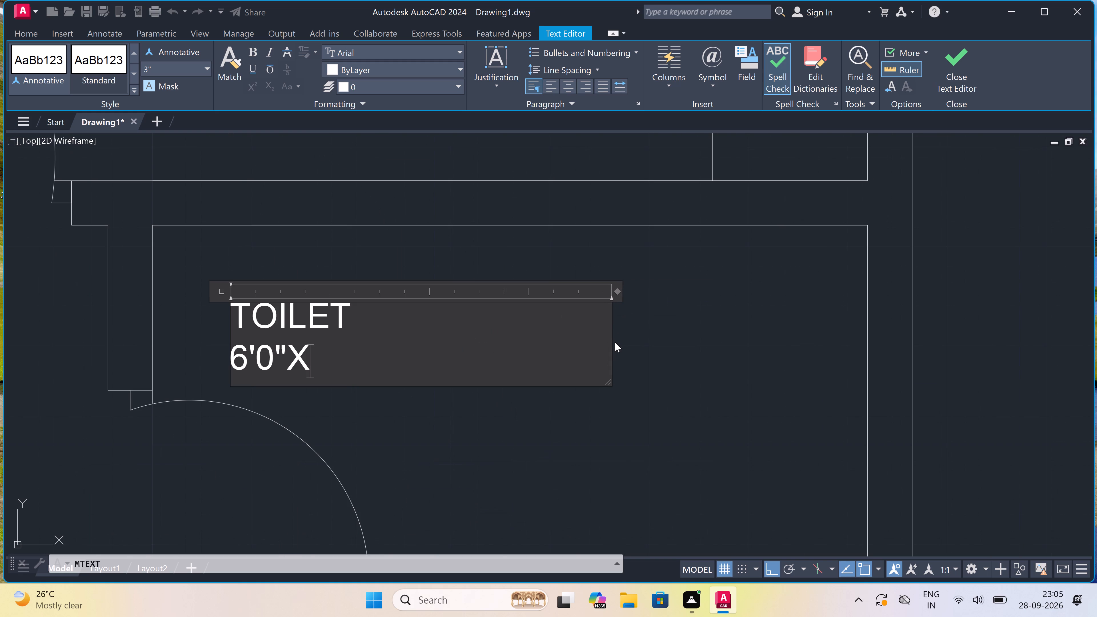
pyautogui.write("3'6")
pyautogui.hotkey('shift', '"')
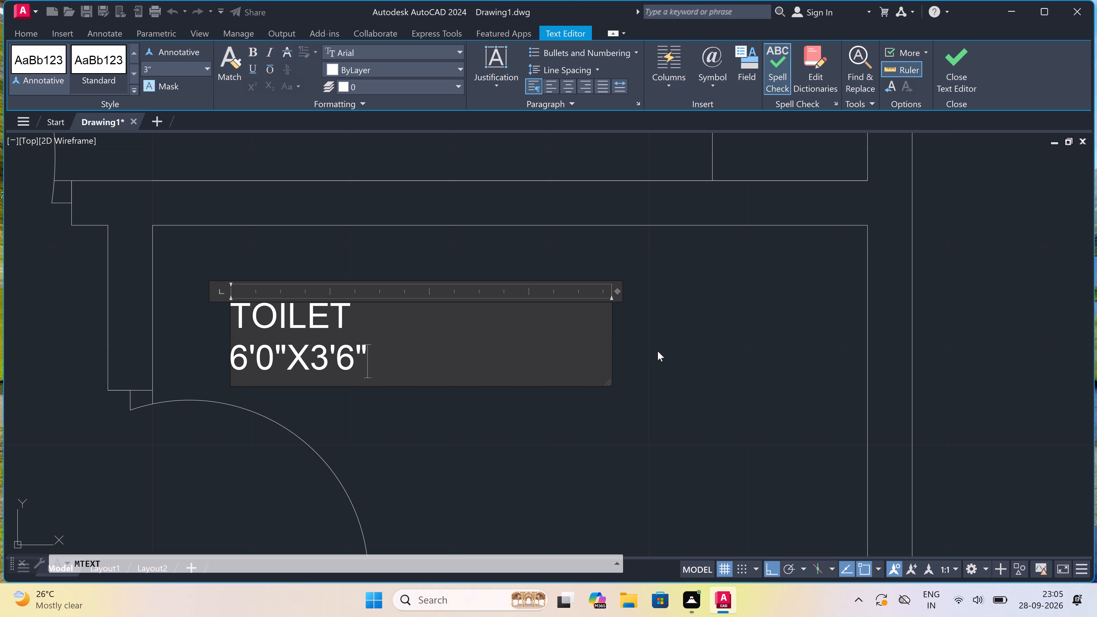
pyautogui.moveTo(713, 366); pyautogui.dragTo(703, 363)
# Add the multiline text label KITCHEN with 10'0"X5'0" beneath it in the counter room directly above the two lower-right toilets.
pyautogui.scroll(-4, 589, 359)
pyautogui.scroll(2, 568, 292)
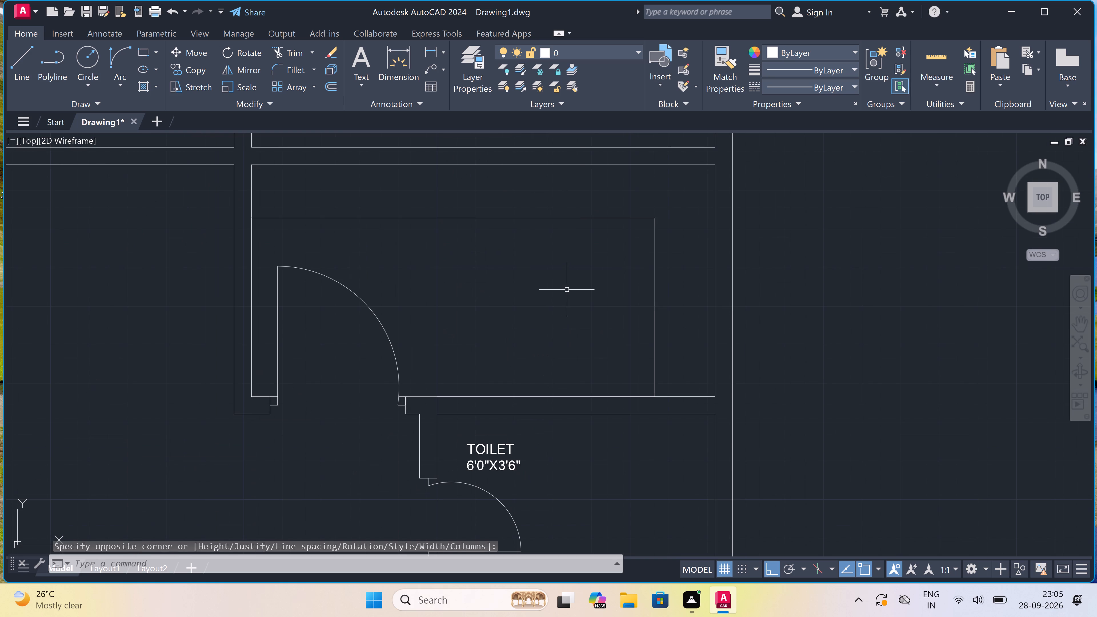
pyautogui.press('space')
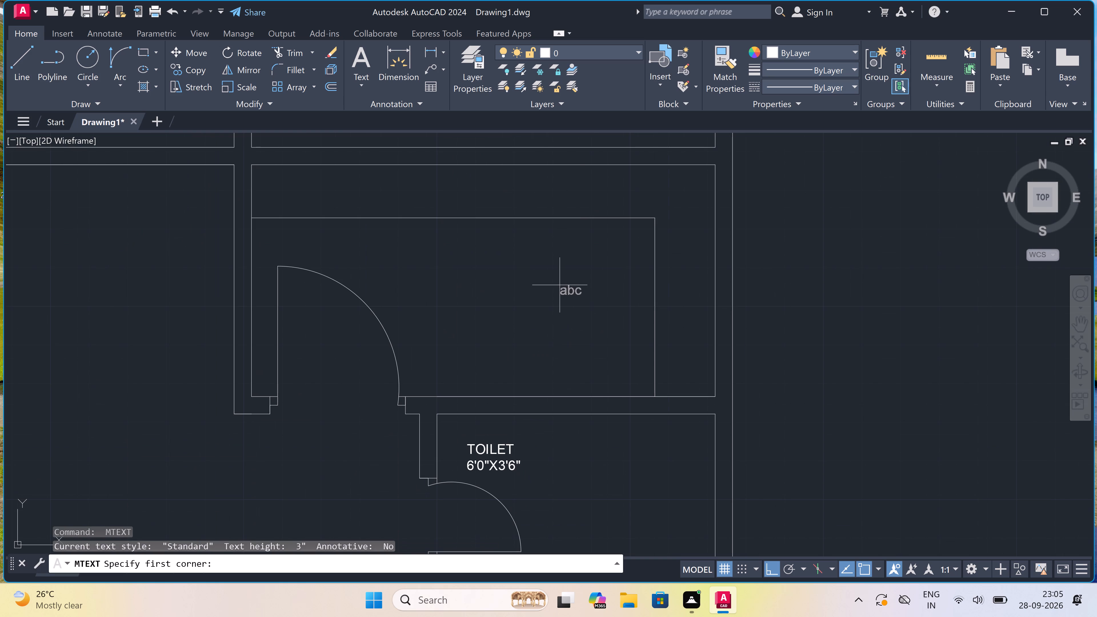
pyautogui.click(407, 283)
pyautogui.doubleClick(926, 302)
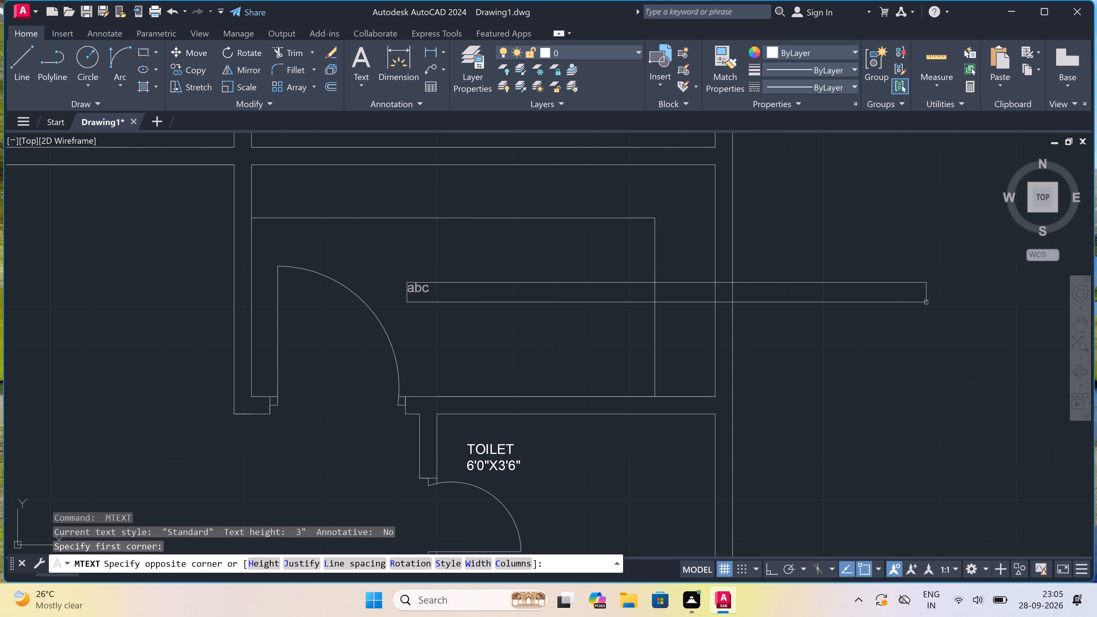
pyautogui.write('KITCHE')
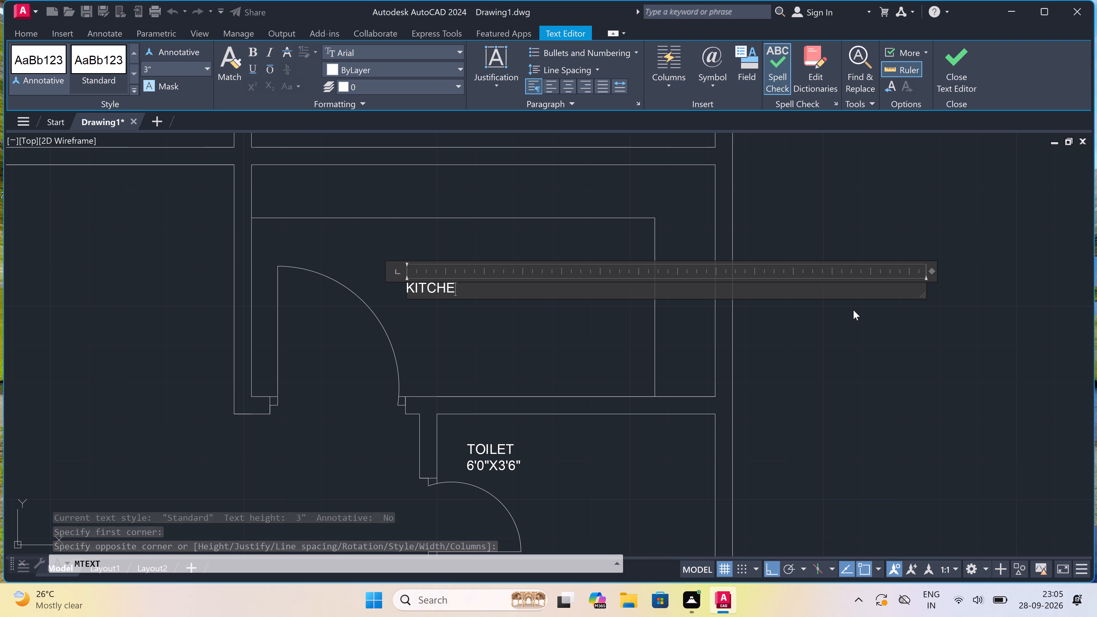
pyautogui.press('n')
pyautogui.press('Return')
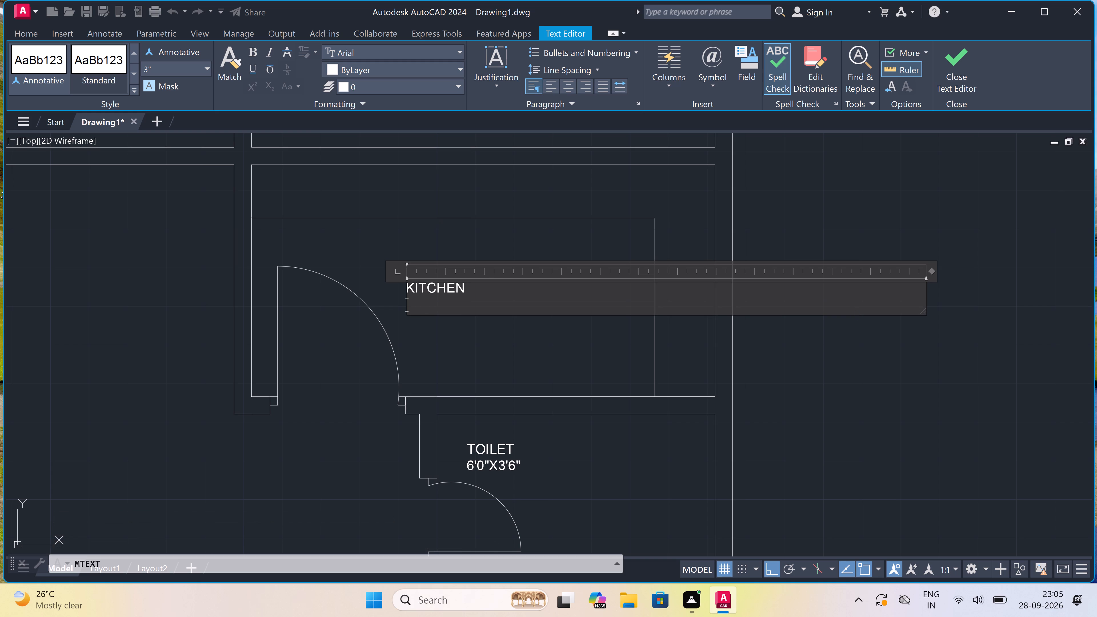
pyautogui.press('1')
pyautogui.write("0'0")
pyautogui.hotkey('shift', '"')
pyautogui.press('x')
pyautogui.write('5\'0"')
pyautogui.click(545, 359)
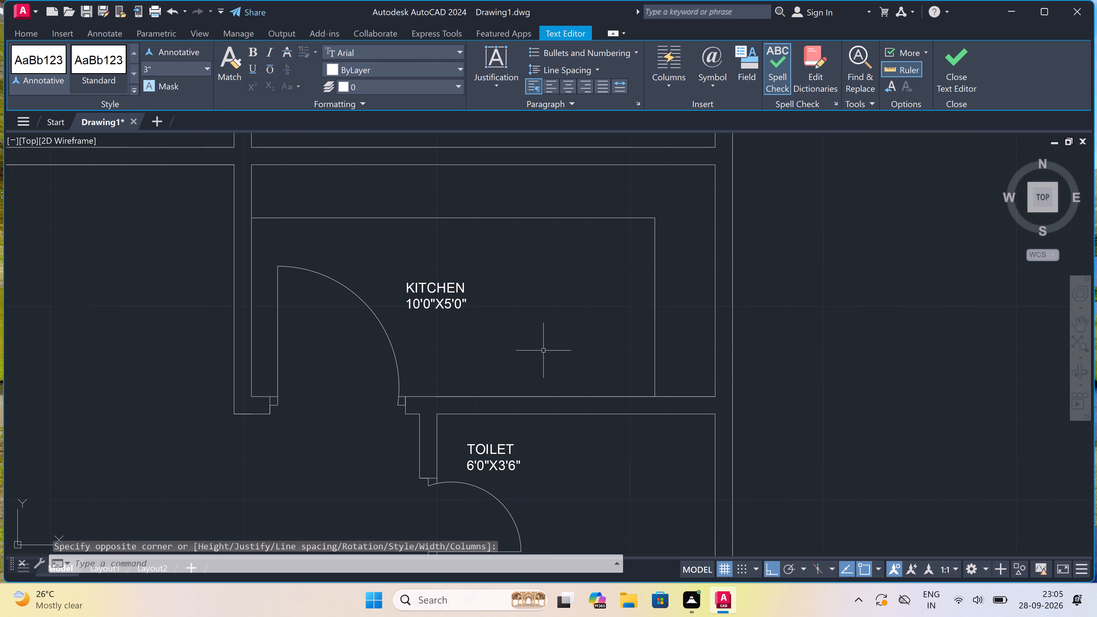
# Add the multiline text label LIVING with 10'0"X10'5" beneath it in the open room between the staircase lobby and the lower-right kitchen.
pyautogui.scroll(-4, 543, 333)
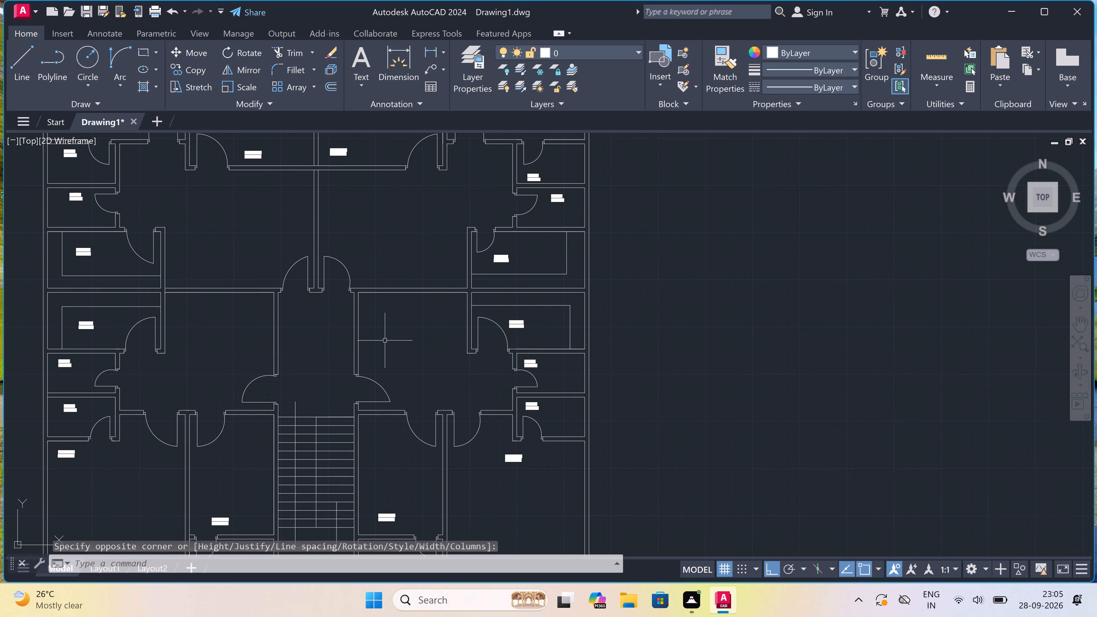
pyautogui.scroll(1, 401, 328)
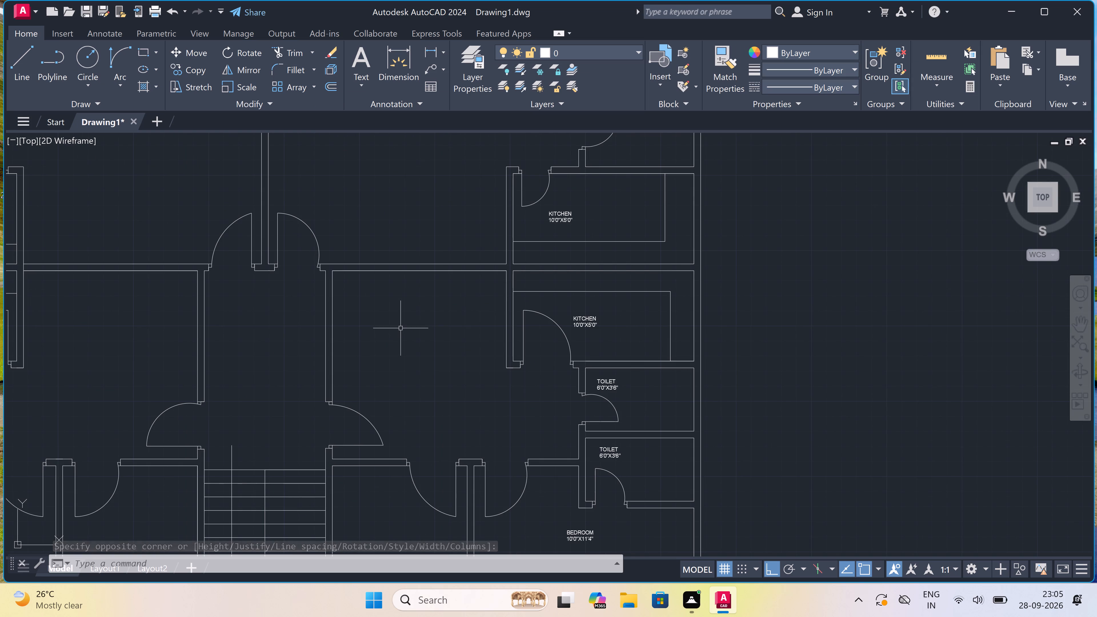
pyautogui.press('space')
pyautogui.scroll(1, 400, 324)
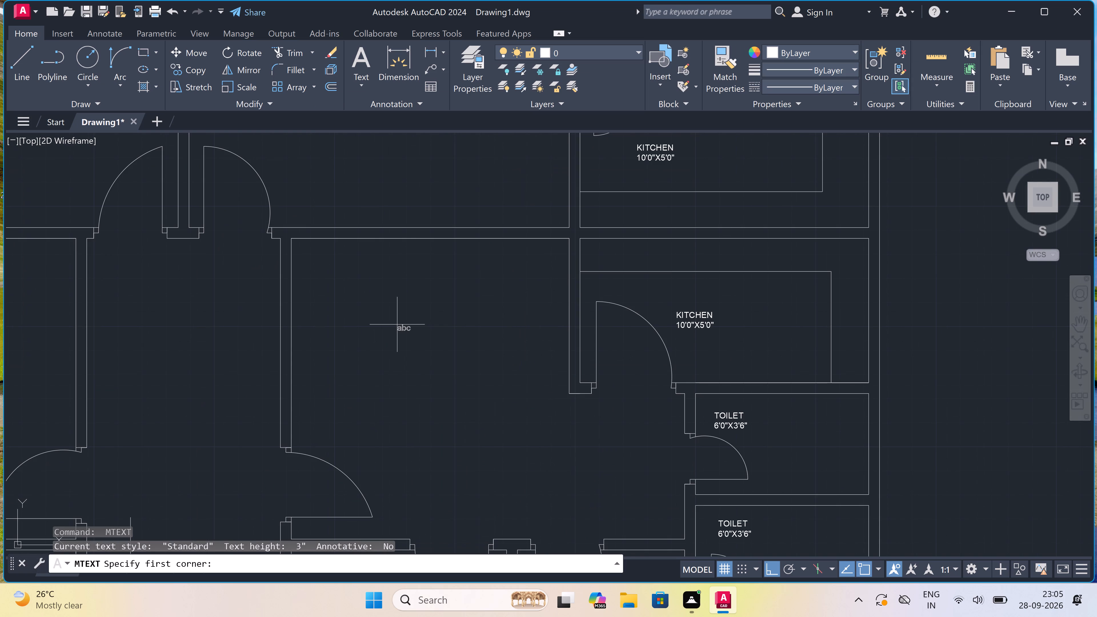
pyautogui.click(327, 303)
pyautogui.click(569, 318)
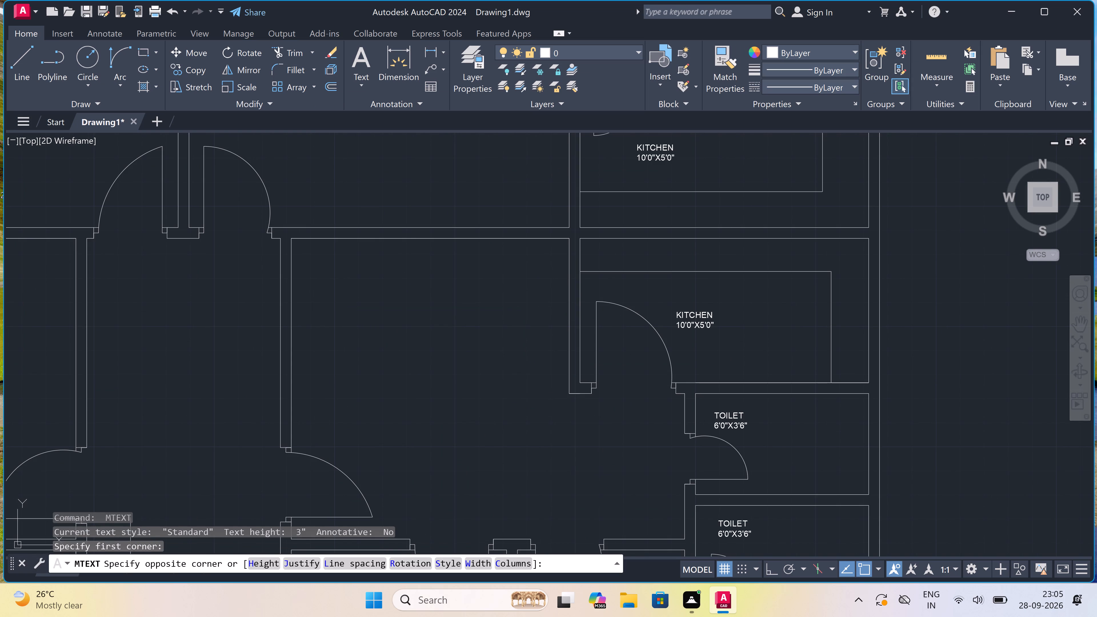
pyautogui.write('LIVINF')
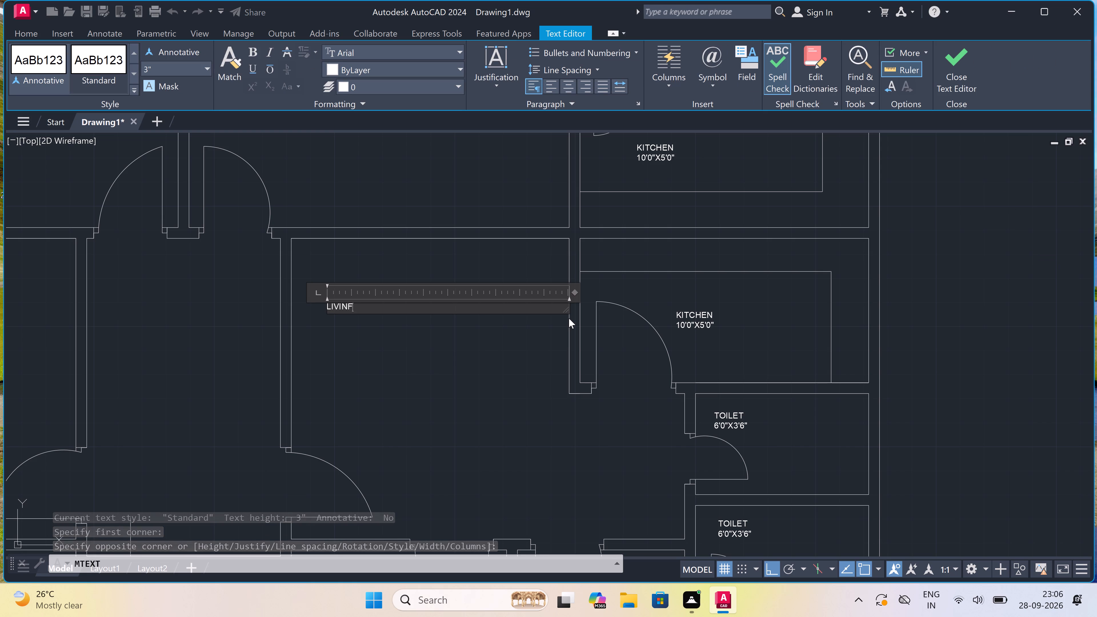
pyautogui.press('BackSpace')
pyautogui.press('g')
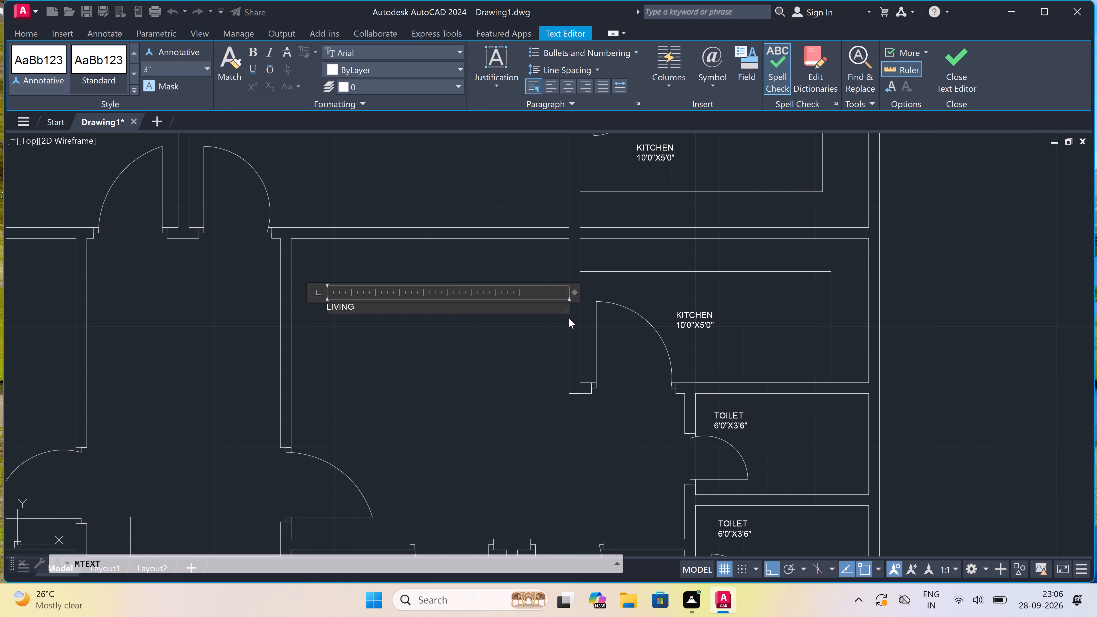
pyautogui.press('Return')
pyautogui.write("10'0")
pyautogui.write('"X10\'5')
pyautogui.hotkey('shift', '"')
pyautogui.click(457, 375)
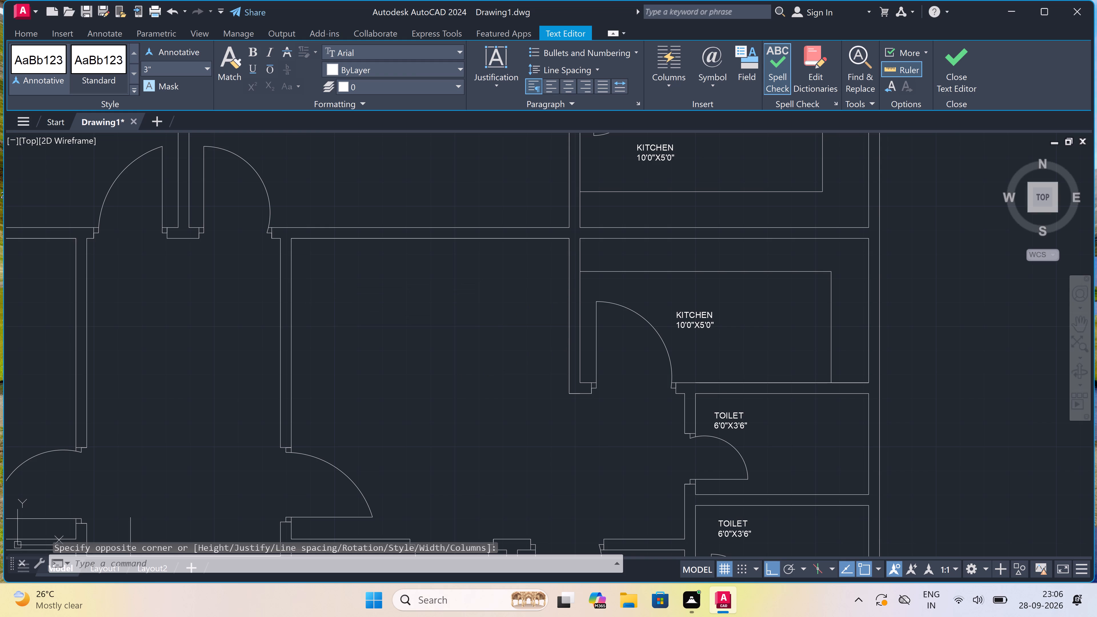
# Add the multiline text label LIVING with 10'0"X10'3" beneath it in the open room between the lower-left kitchen and the staircase lobby.
pyautogui.scroll(-3, 439, 318)
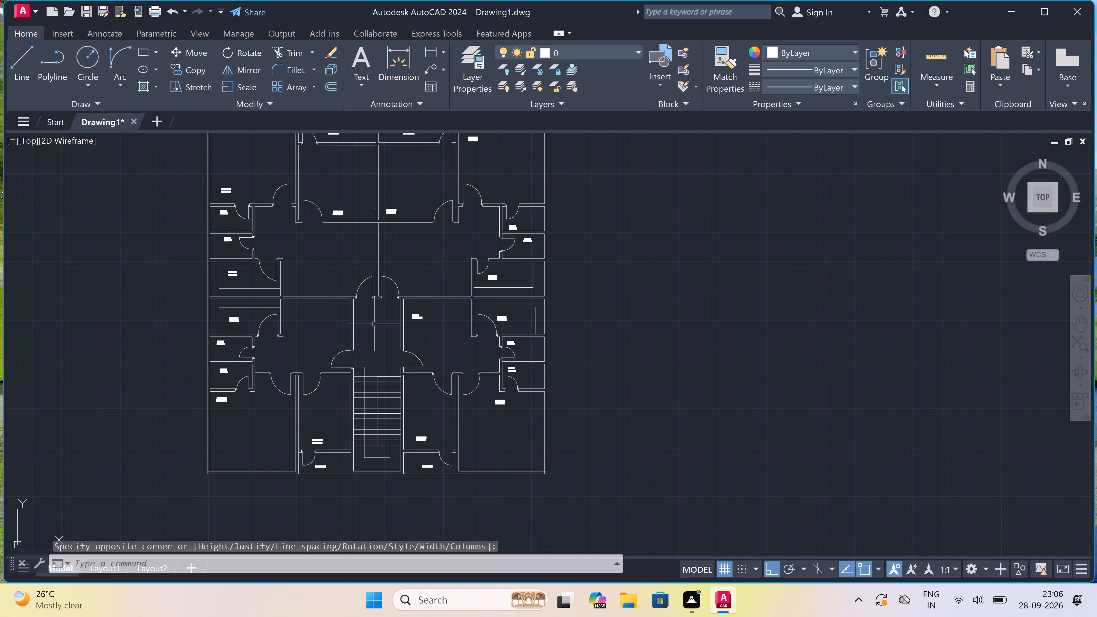
pyautogui.scroll(2, 346, 323)
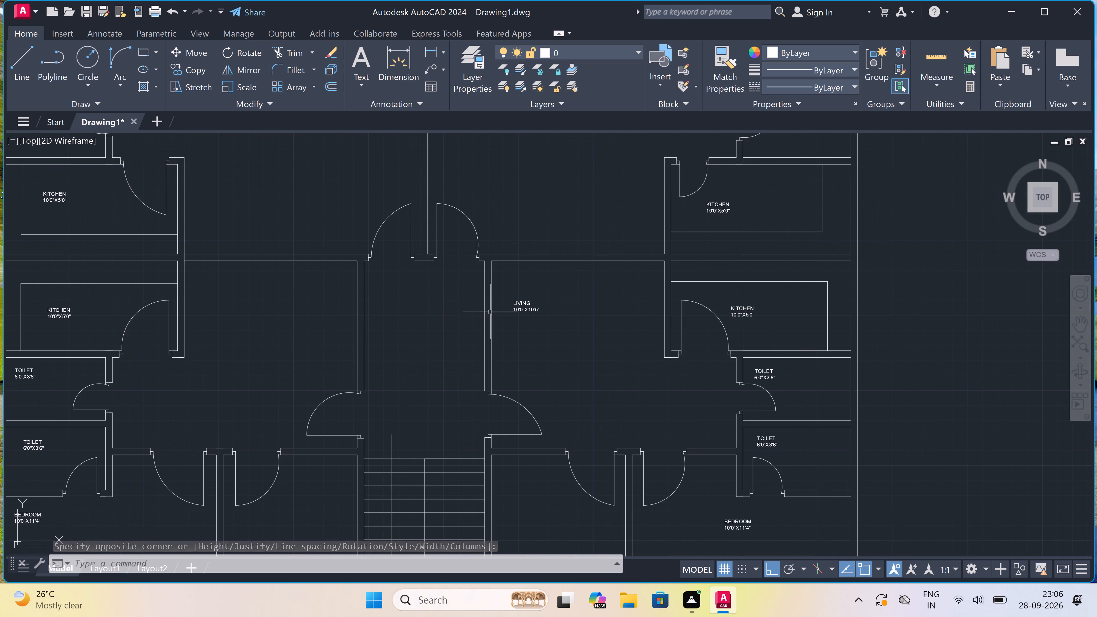
pyautogui.scroll(2, 285, 299)
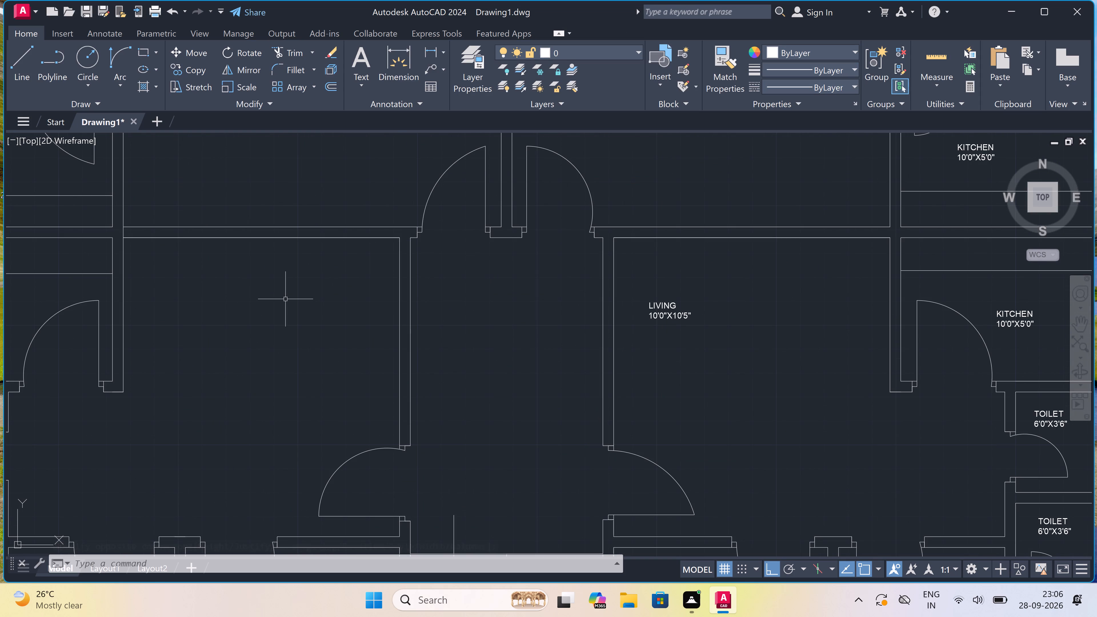
pyautogui.press('space')
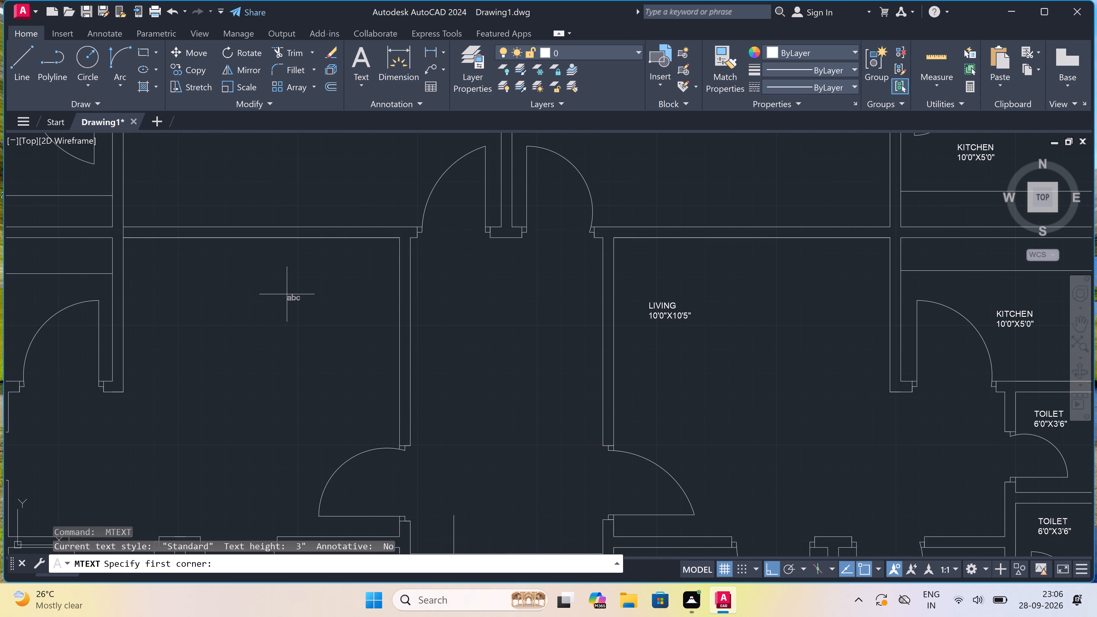
pyautogui.click(248, 309)
pyautogui.click(476, 326)
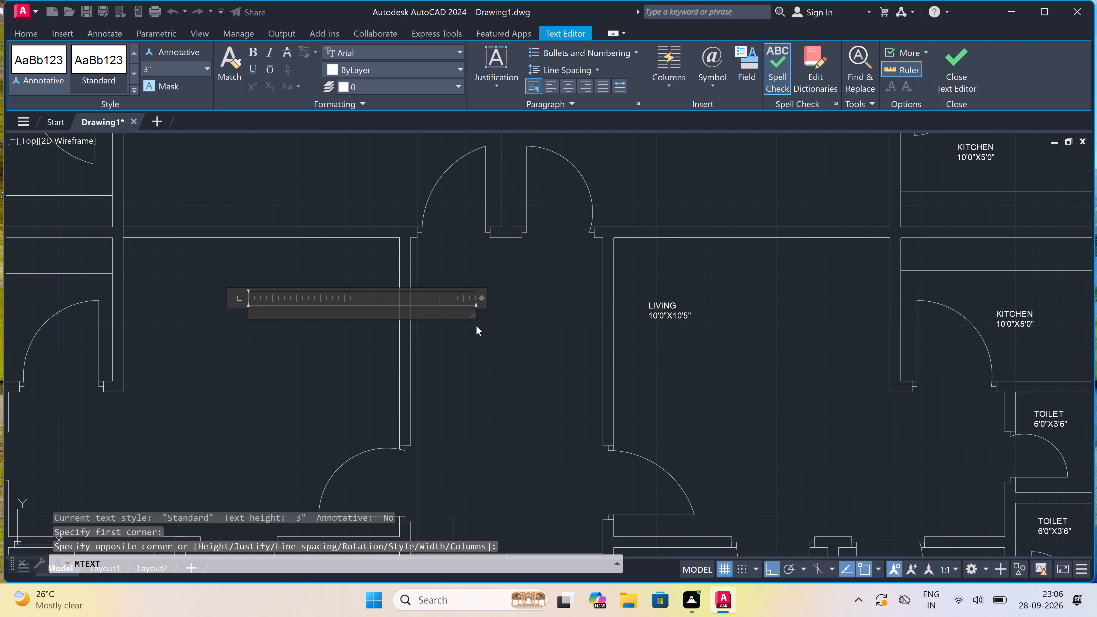
pyautogui.write('LIVING')
pyautogui.press('space')
pyautogui.press('Return')
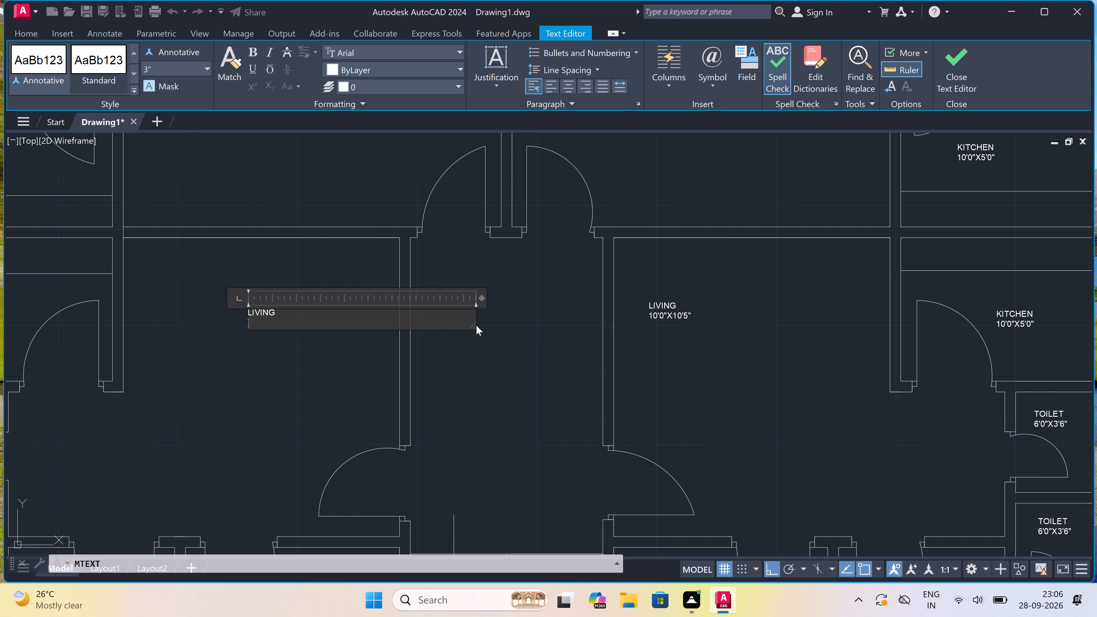
pyautogui.write('10\'0"X')
pyautogui.write("10'3/")
pyautogui.press('BackSpace')
pyautogui.hotkey('shift', '"')
pyautogui.moveTo(276, 362); pyautogui.dragTo(289, 362)
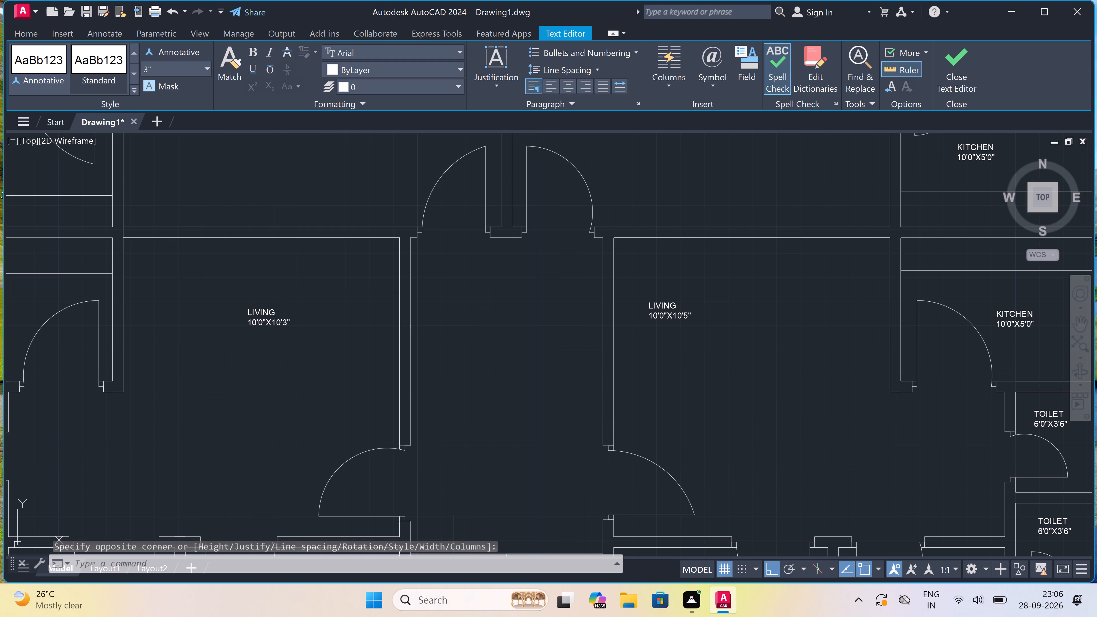
# Add the multiline text label STAIR with 7'0"X24'7" beneath it in the lobby just above the stair treads.
pyautogui.scroll(-4, 365, 284)
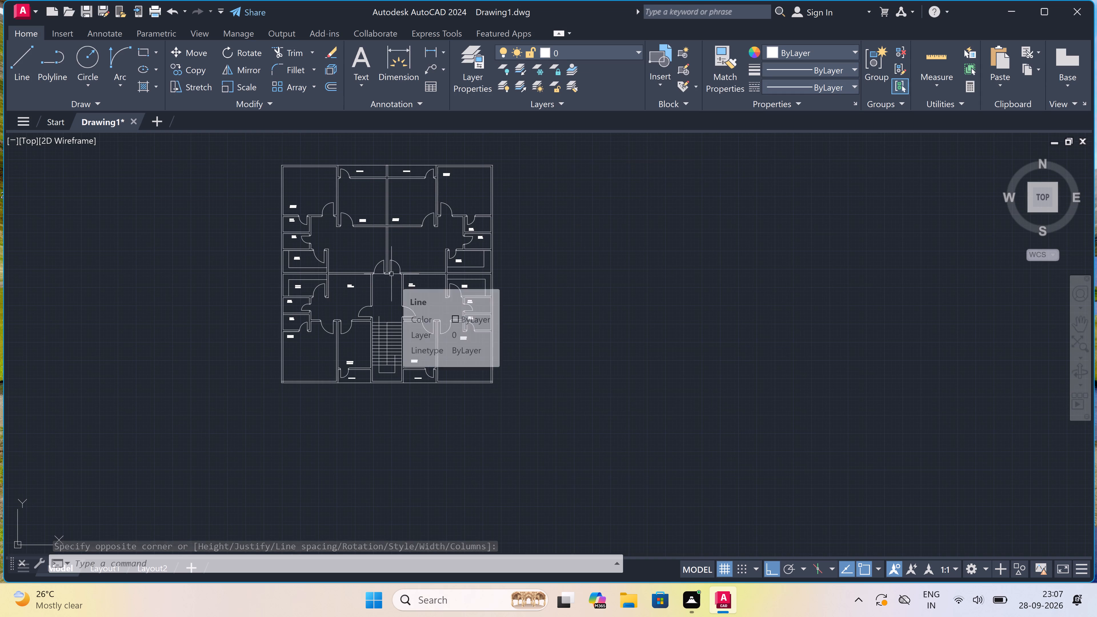
pyautogui.scroll(3, 390, 293)
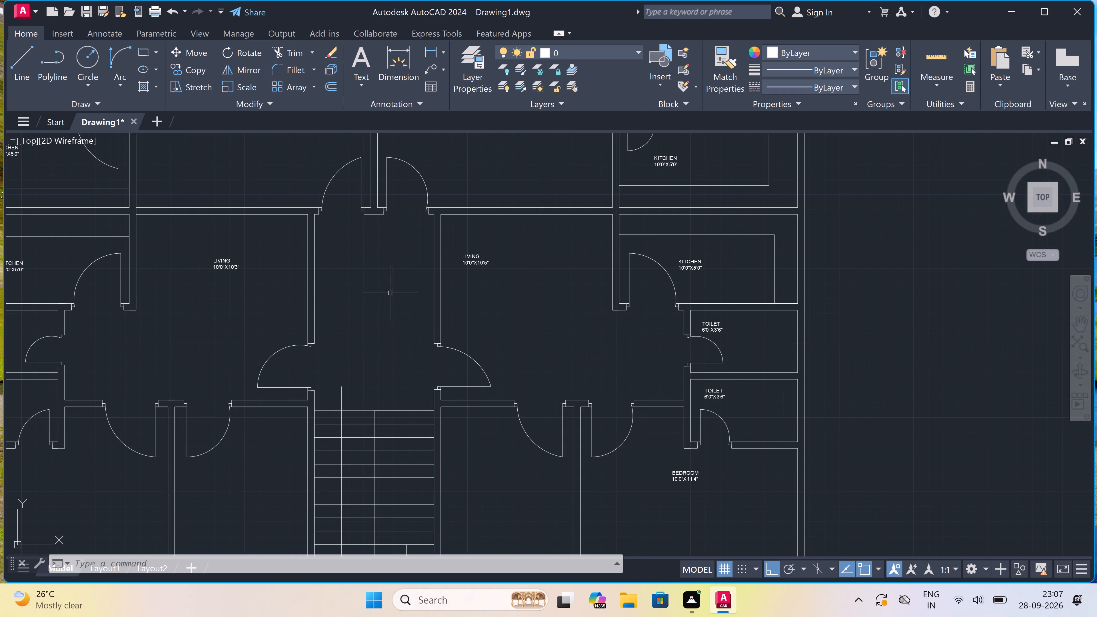
pyautogui.scroll(2, 392, 331)
pyautogui.press('space')
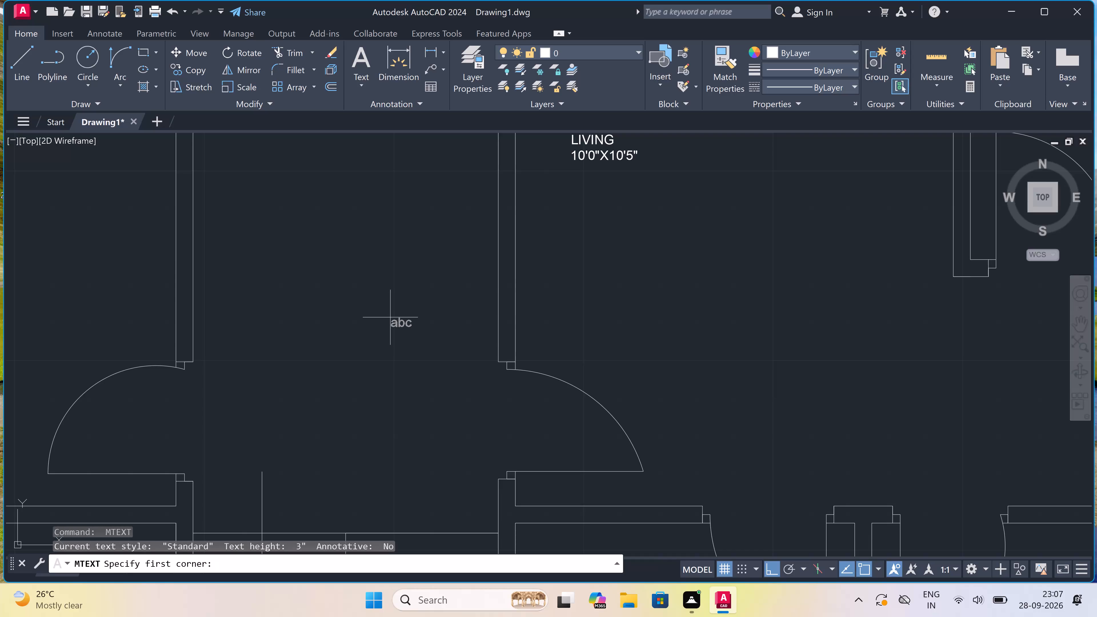
pyautogui.click(280, 283)
pyautogui.click(640, 263)
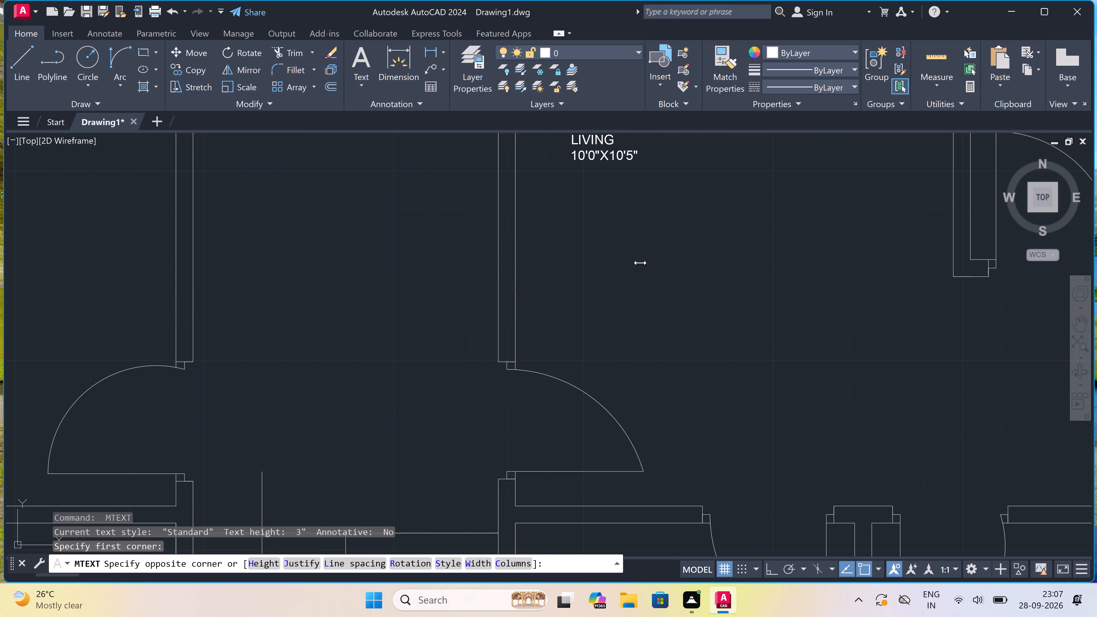
pyautogui.write('STAIR')
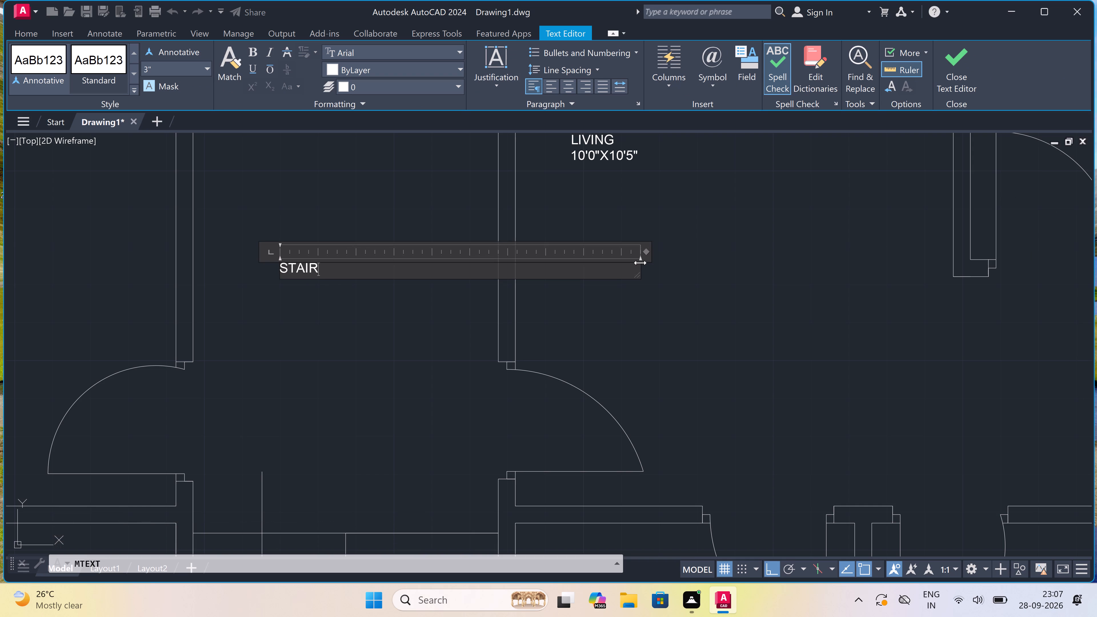
pyautogui.press('Return')
pyautogui.write("7'0")
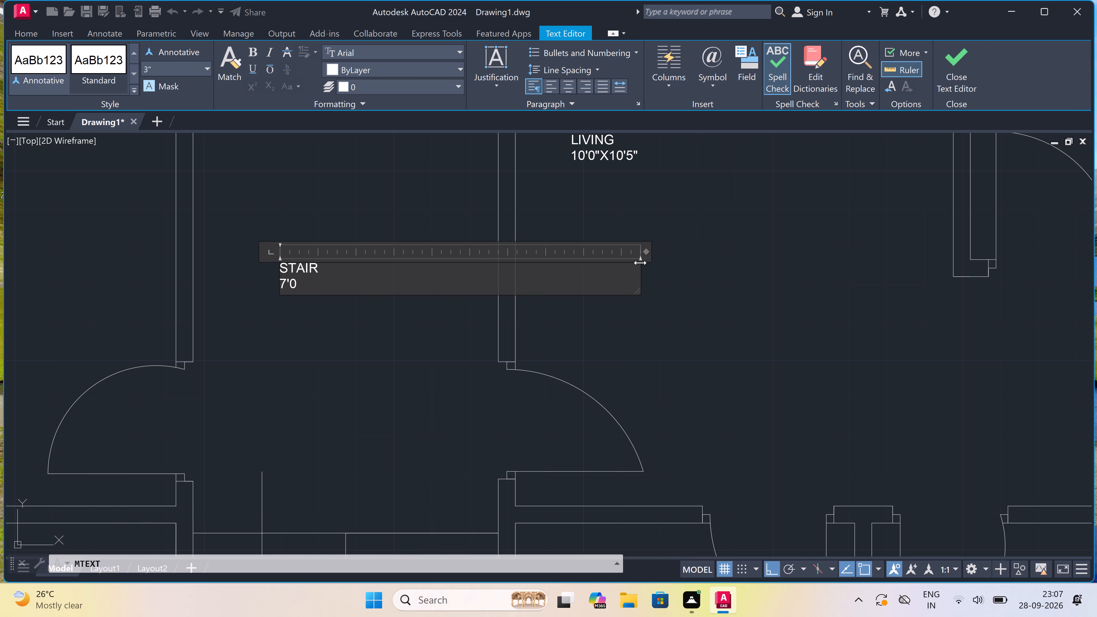
pyautogui.write('"X')
pyautogui.press('2')
pyautogui.press('4')
pyautogui.press("'")
pyautogui.press('7')
pyautogui.hotkey('shift', '"')
pyautogui.click(366, 361)
# Add the multiline text label LIVING with 13'6"X11'0 beneath it in the open room beside the plan's upper-right kitchen.
pyautogui.scroll(-7, 376, 305)
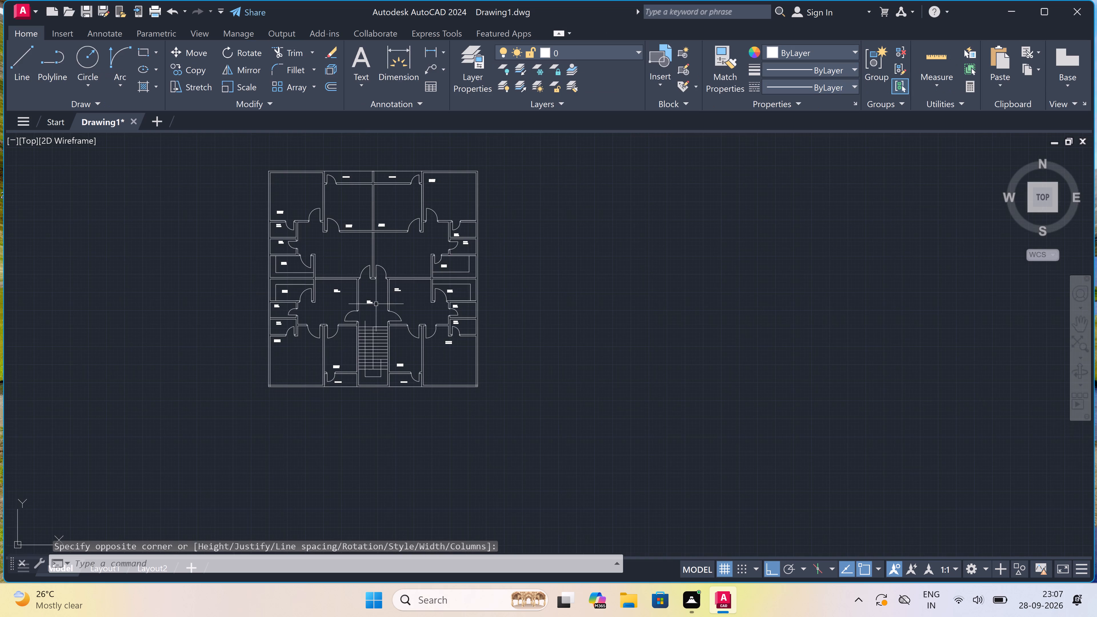
pyautogui.scroll(-2, 376, 304)
pyautogui.scroll(4, 375, 277)
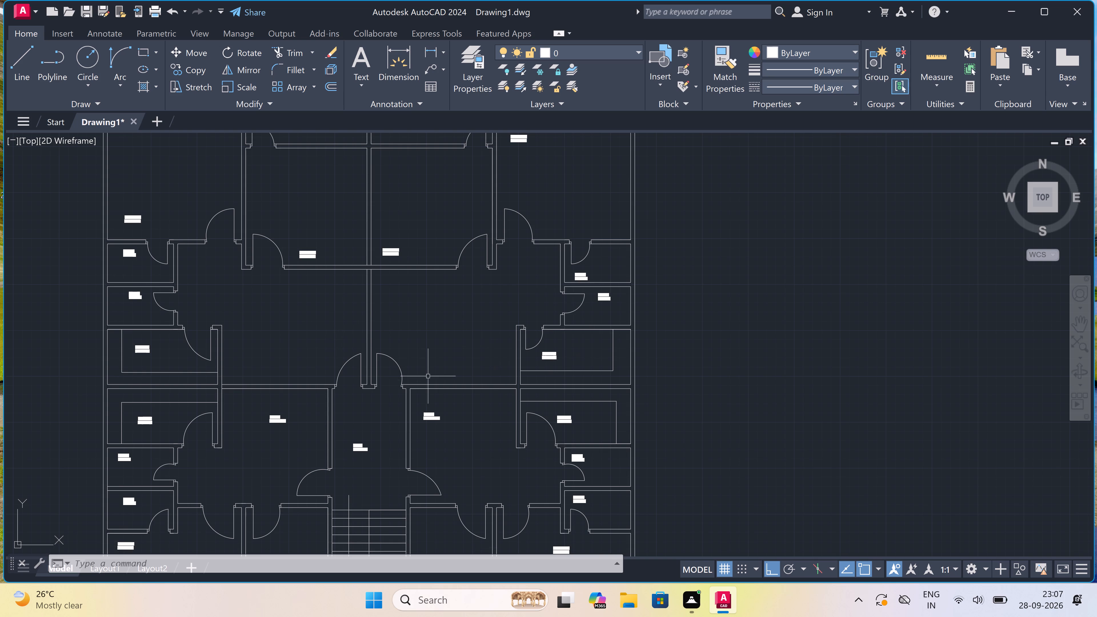
pyautogui.scroll(2, 430, 375)
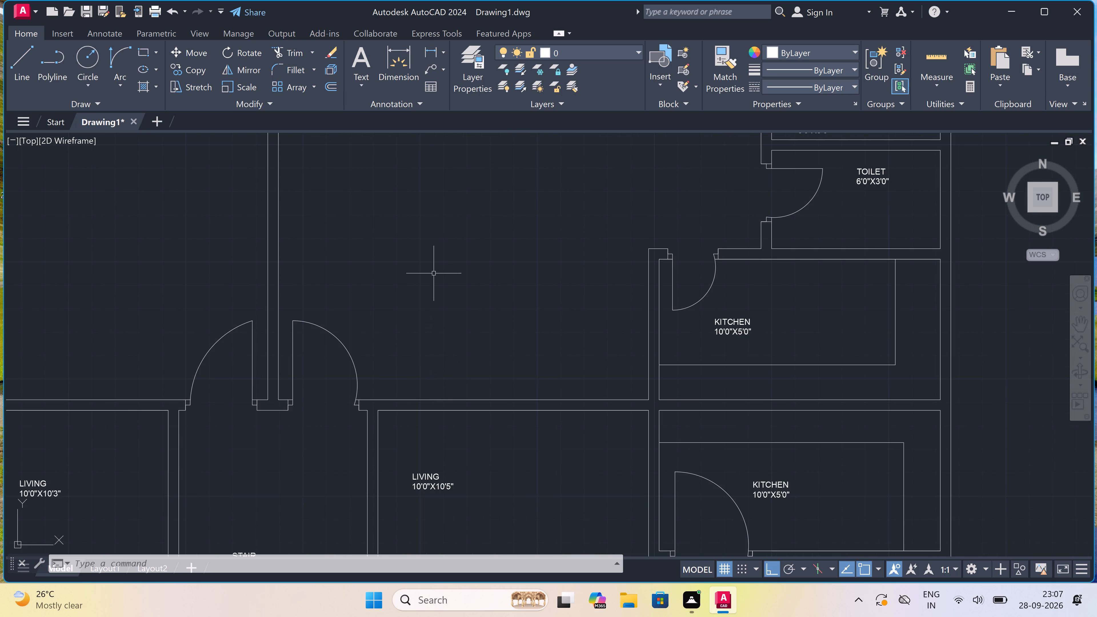
pyautogui.press('space')
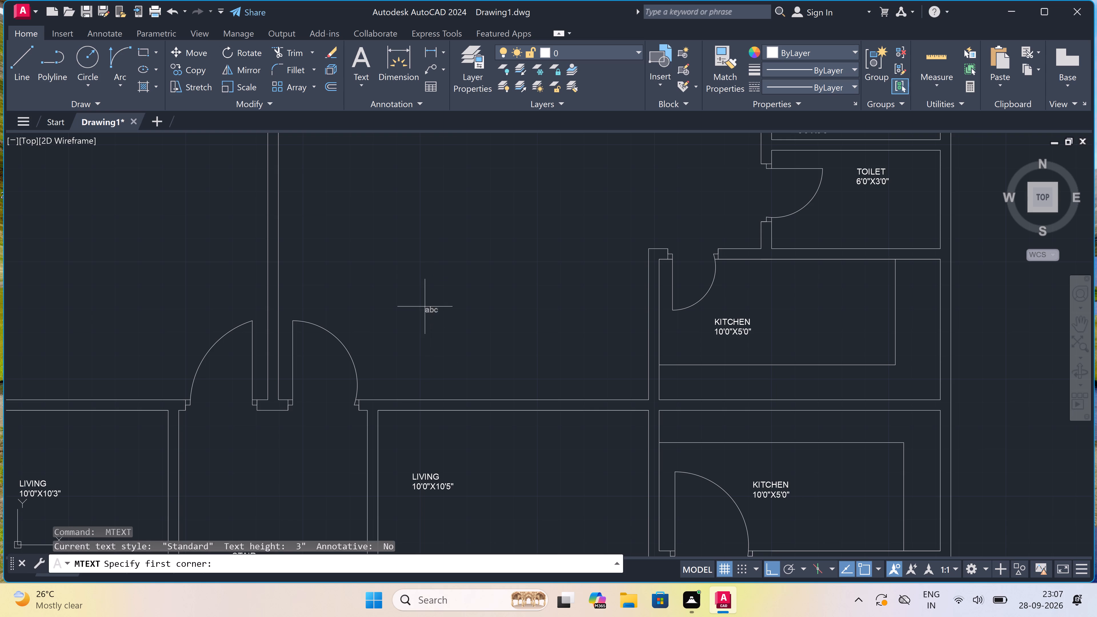
pyautogui.moveTo(402, 303); pyautogui.dragTo(407, 306)
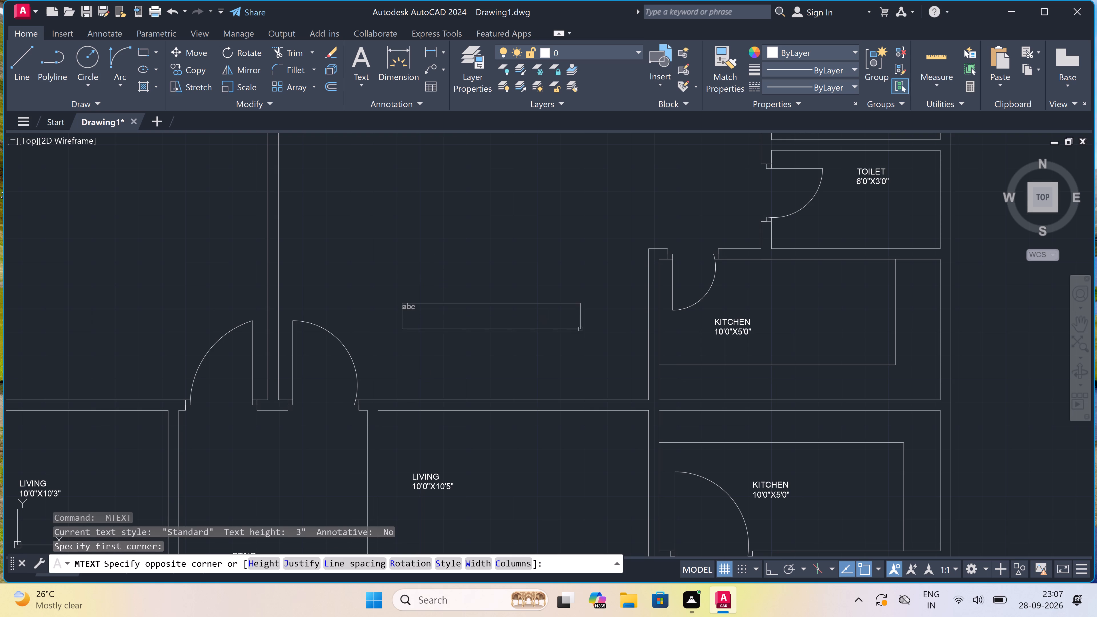
pyautogui.click(585, 326)
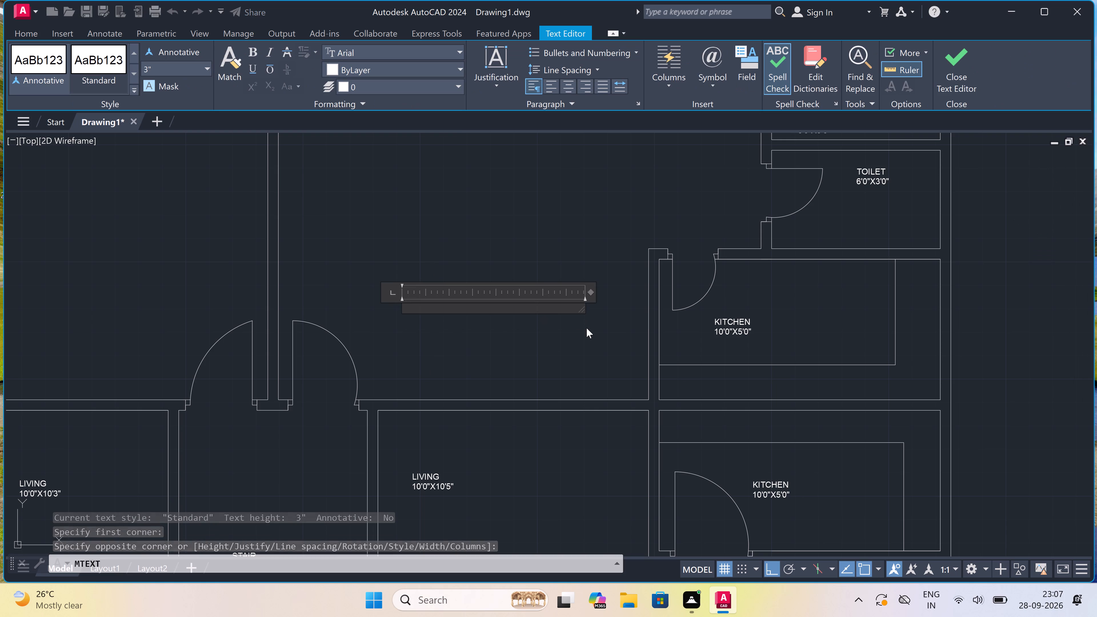
pyautogui.write('LI')
pyautogui.write('VING')
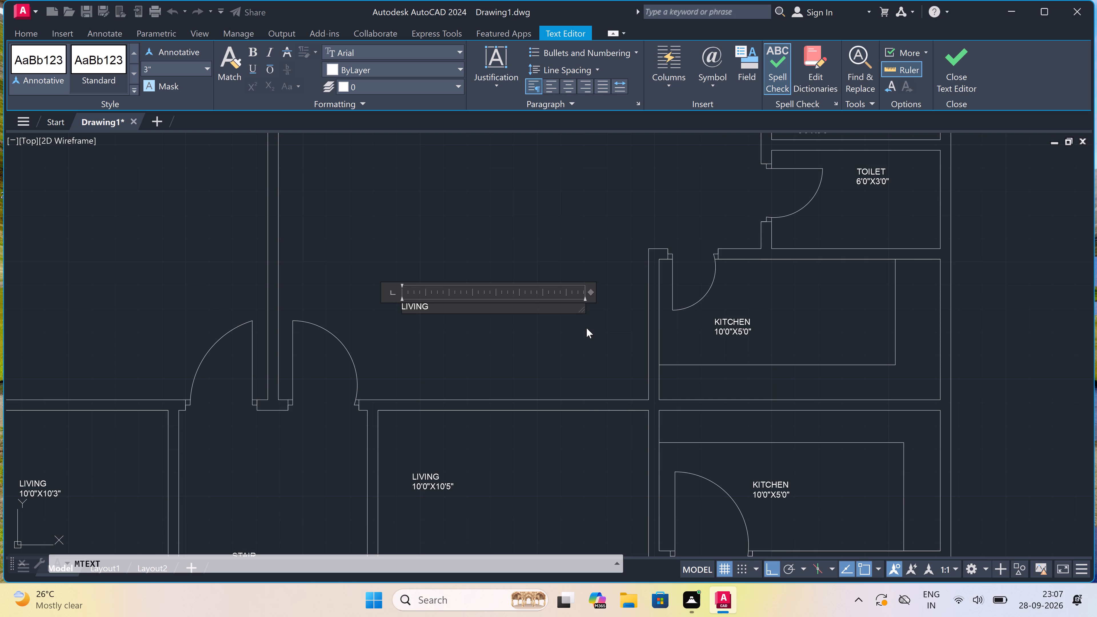
pyautogui.press('Return')
pyautogui.write('13\'6"X')
pyautogui.write('11')
pyautogui.write("'0")
pyautogui.click(431, 236)
# Add the multiline text label LIVING with 13'6"X11'0" beneath it in the open room beside the plan's upper-left kitchen.
pyautogui.scroll(-4, 437, 240)
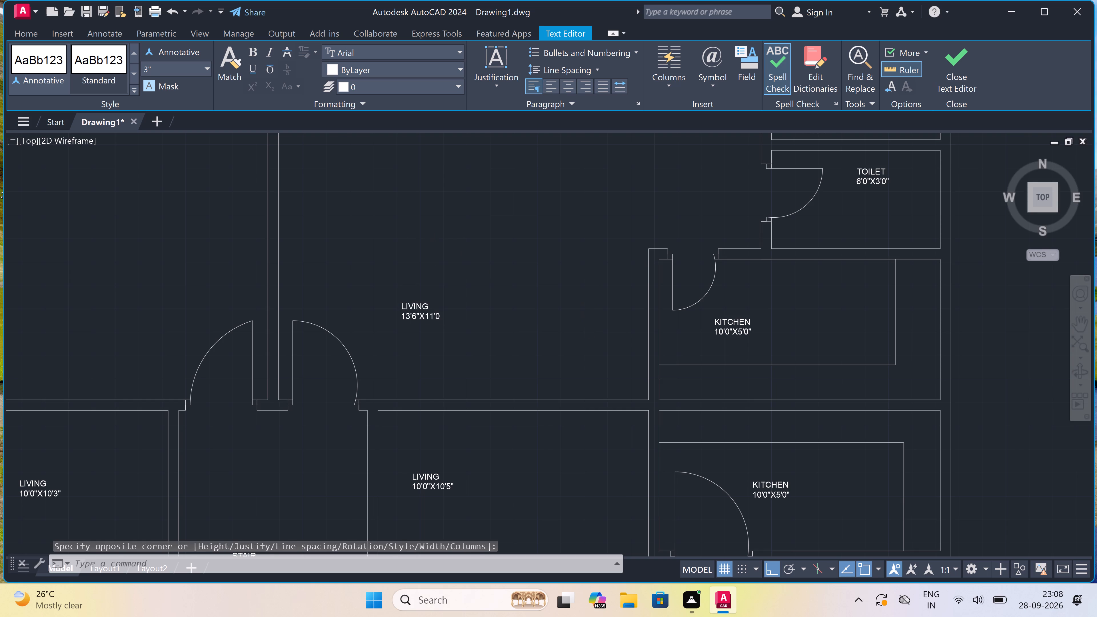
pyautogui.press('space')
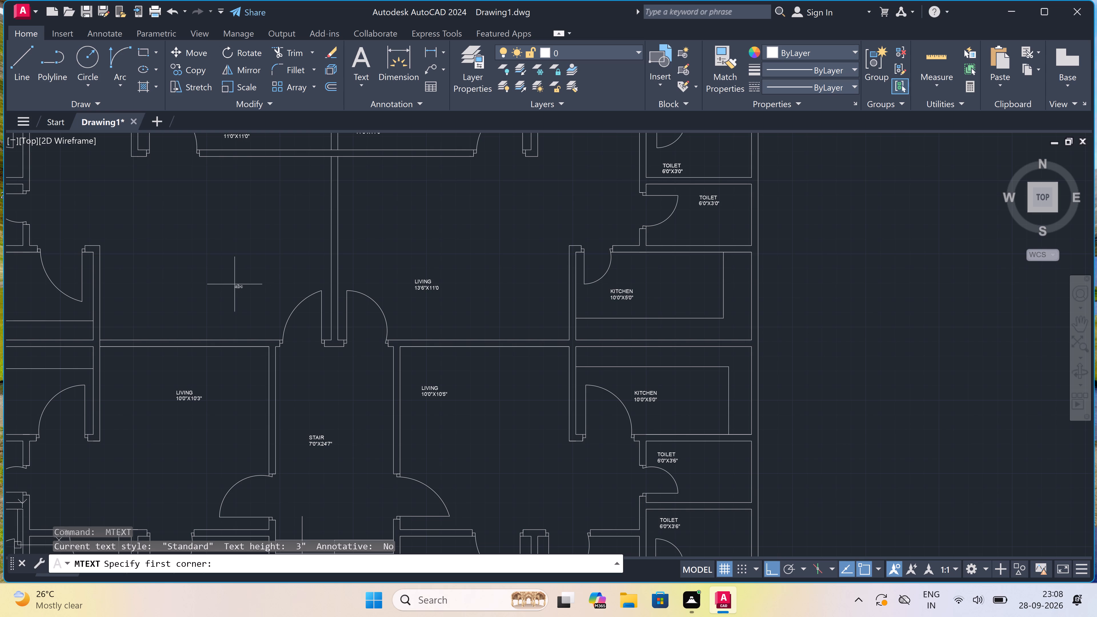
pyautogui.moveTo(199, 279); pyautogui.dragTo(209, 279)
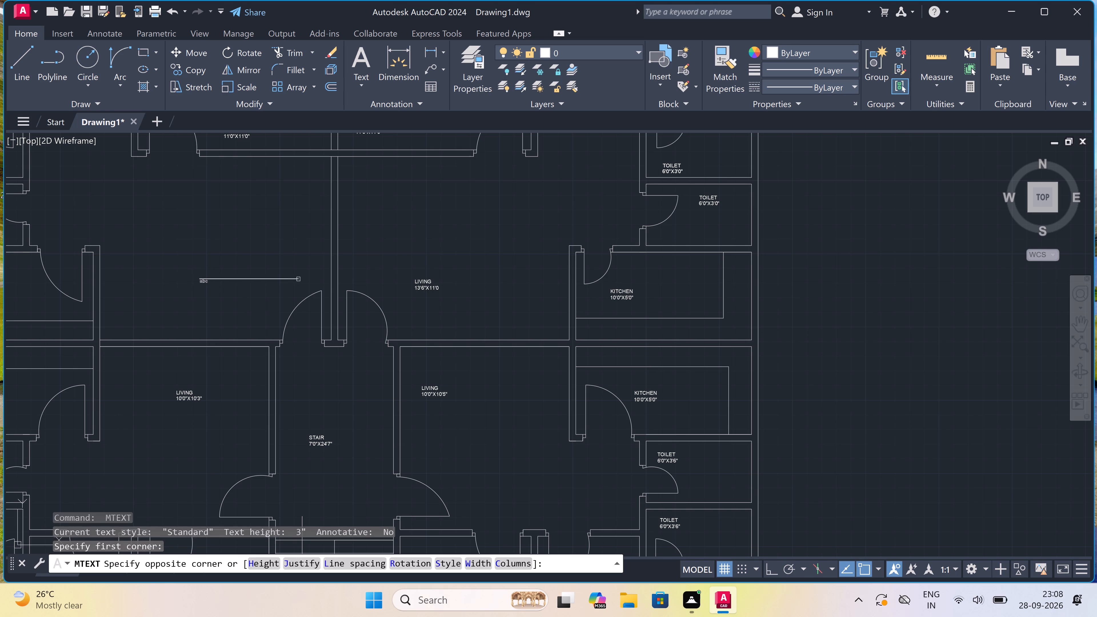
pyautogui.doubleClick(324, 284)
pyautogui.scroll(2, 195, 283)
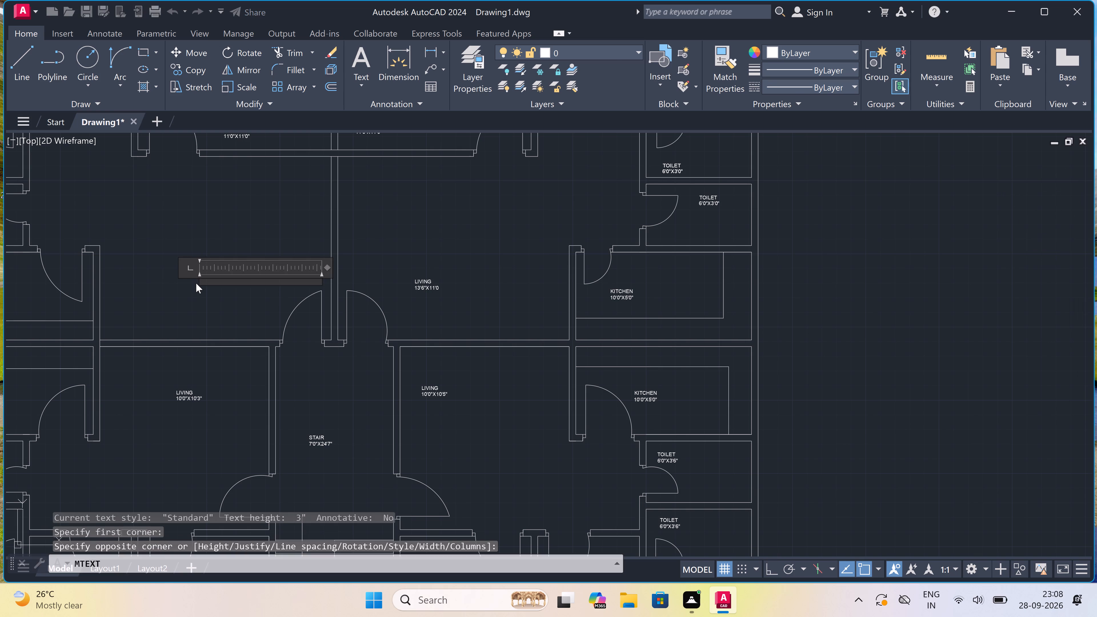
pyautogui.write('LIVING')
pyautogui.press('Return')
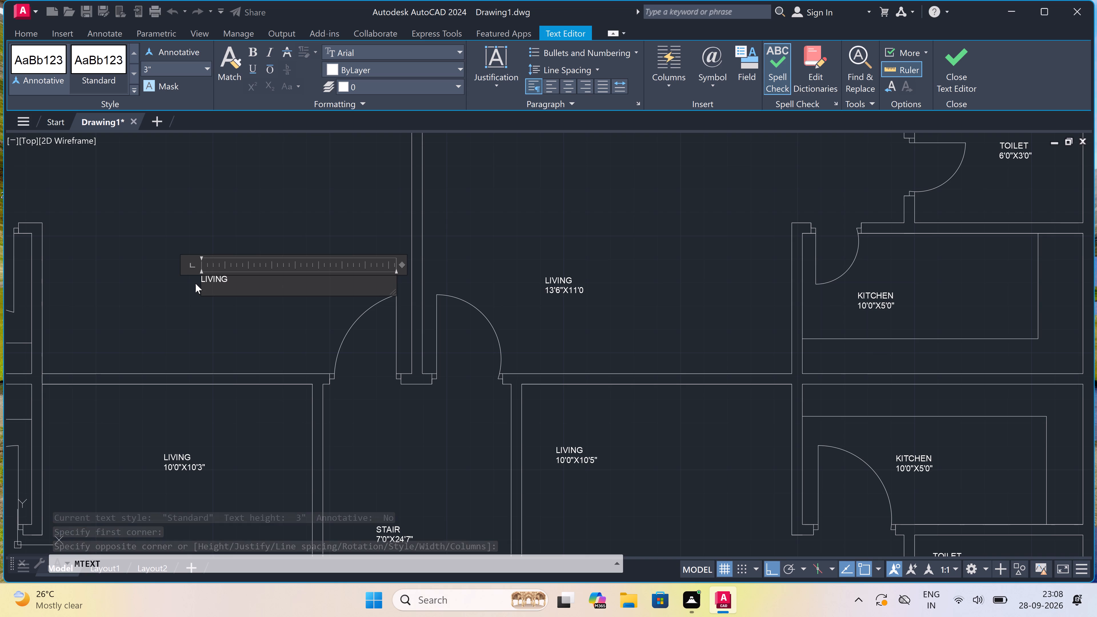
pyautogui.write('13\'6"')
pyautogui.write('X11\'0"')
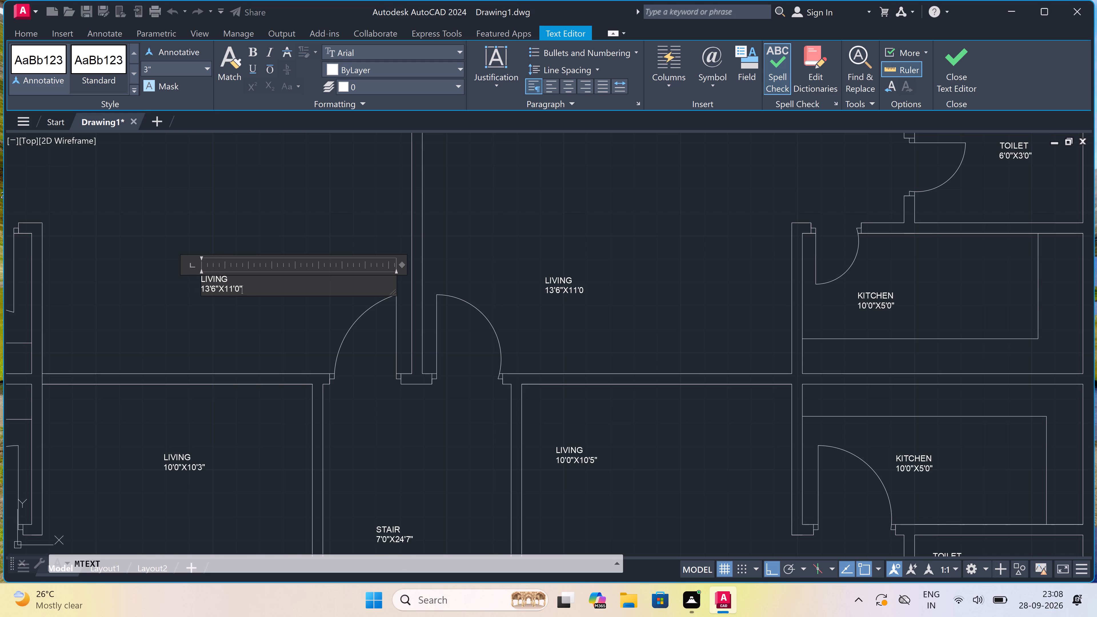
pyautogui.click(216, 220)
# Examine the readability of the room labels across the whole floor plan.
pyautogui.scroll(-5, 249, 239)
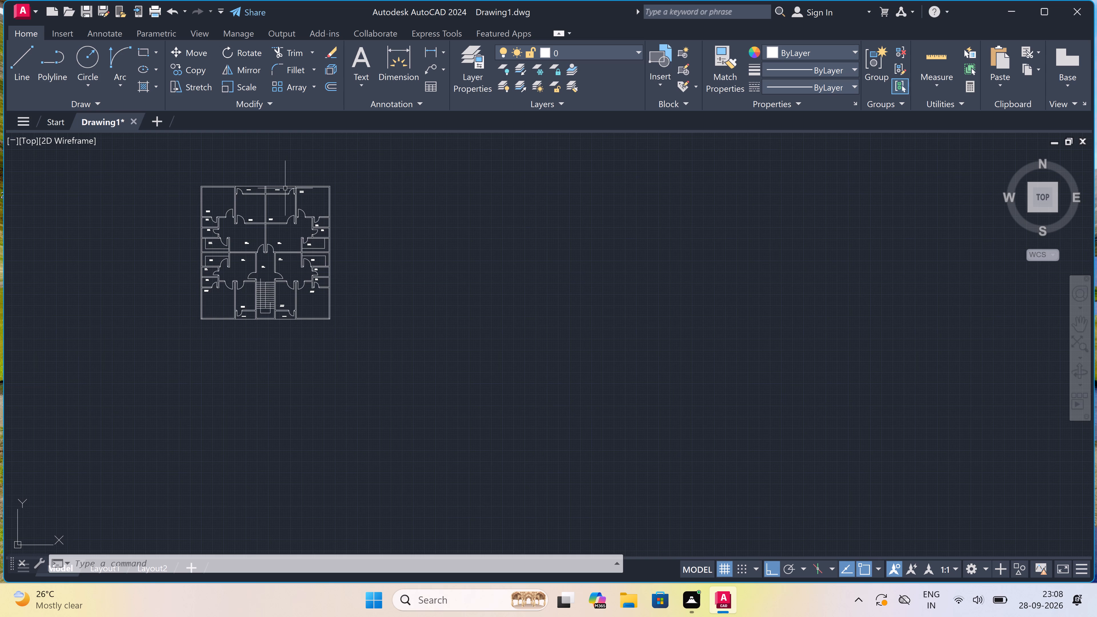
pyautogui.scroll(3, 279, 317)
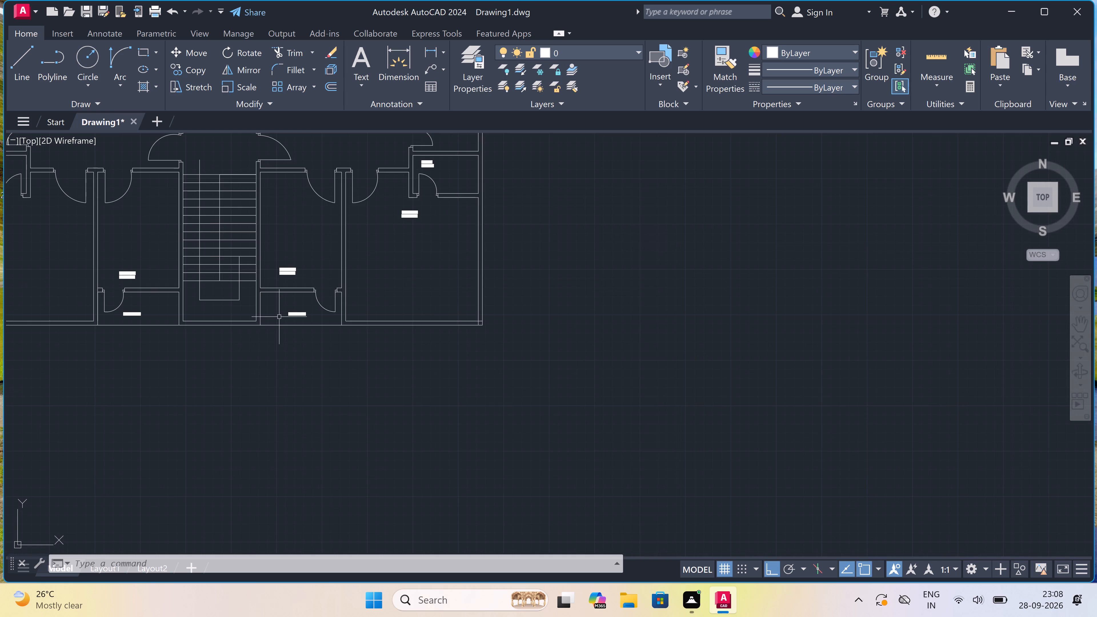
pyautogui.scroll(1, 279, 317)
pyautogui.scroll(-3, 279, 317)
pyautogui.scroll(1, 325, 244)
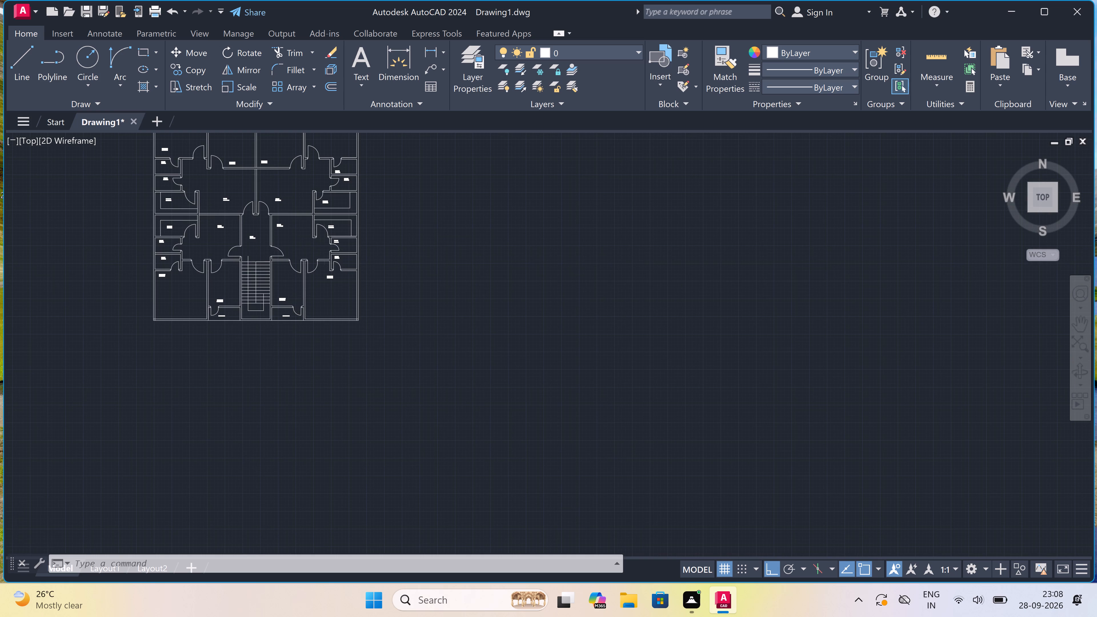
pyautogui.scroll(1, 325, 244)
pyautogui.scroll(-2, 280, 230)
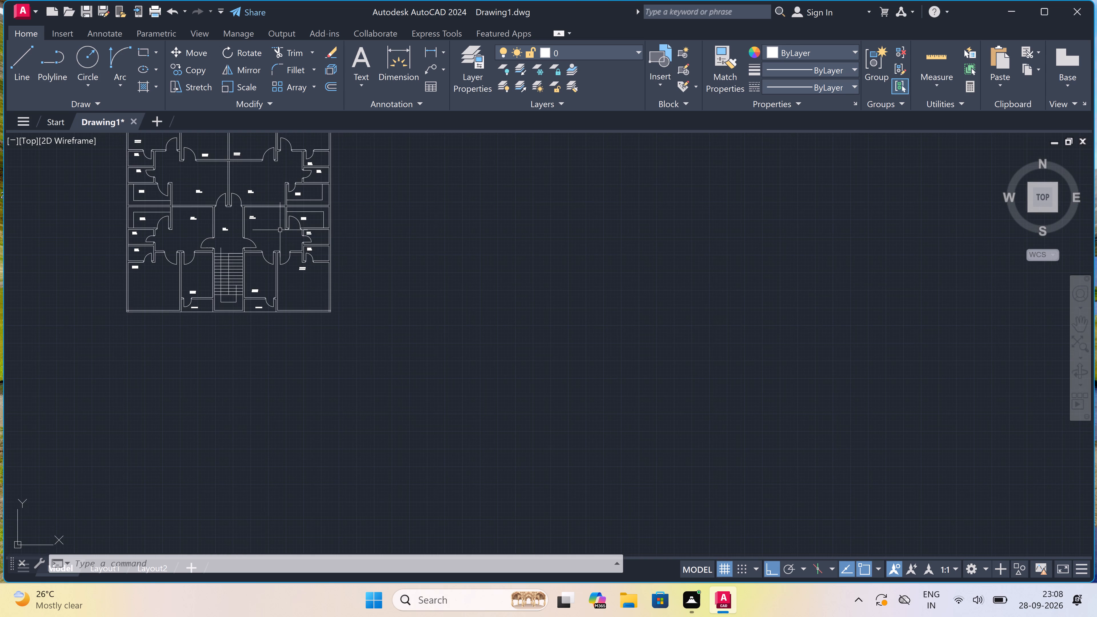
pyautogui.scroll(-2, 280, 231)
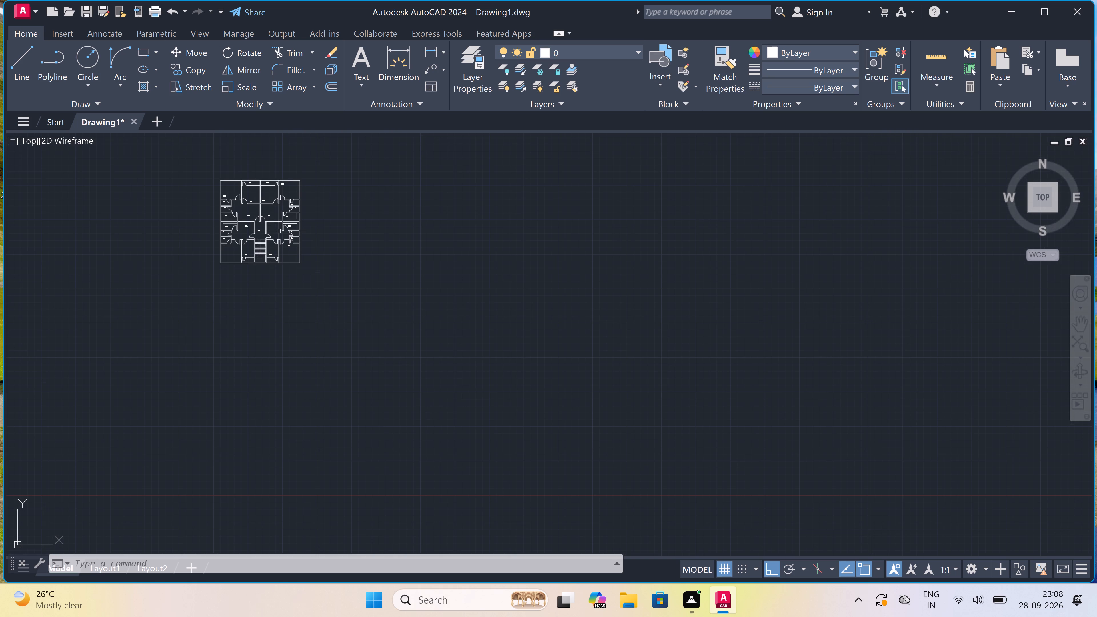
pyautogui.scroll(2, 279, 231)
pyautogui.scroll(1, 263, 201)
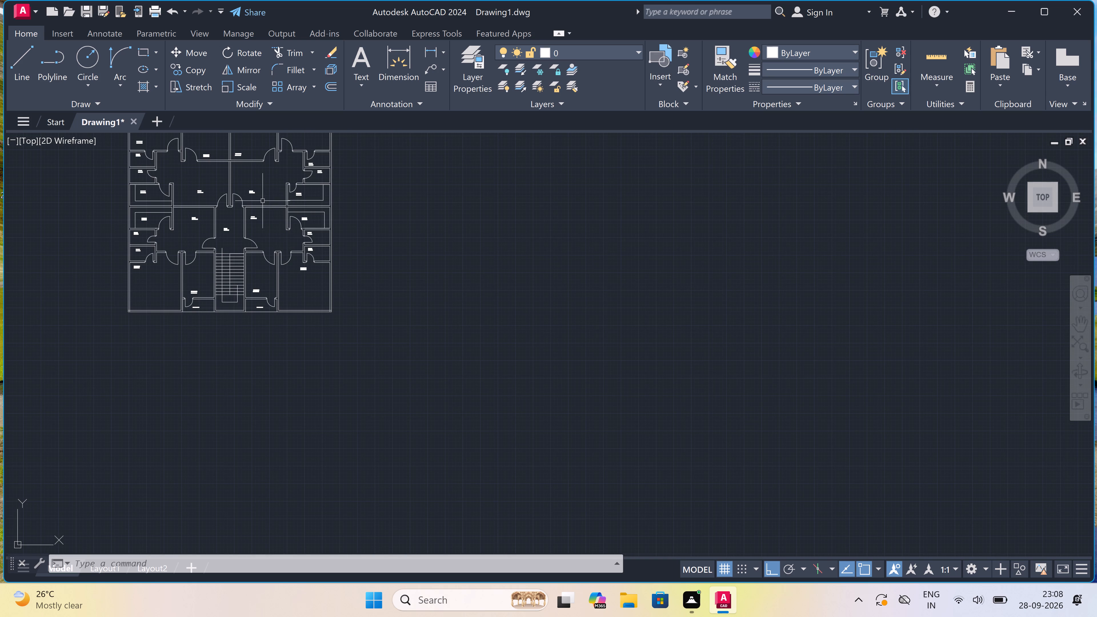
pyautogui.scroll(2, 263, 201)
pyautogui.scroll(-3, 263, 201)
pyautogui.scroll(3, 227, 193)
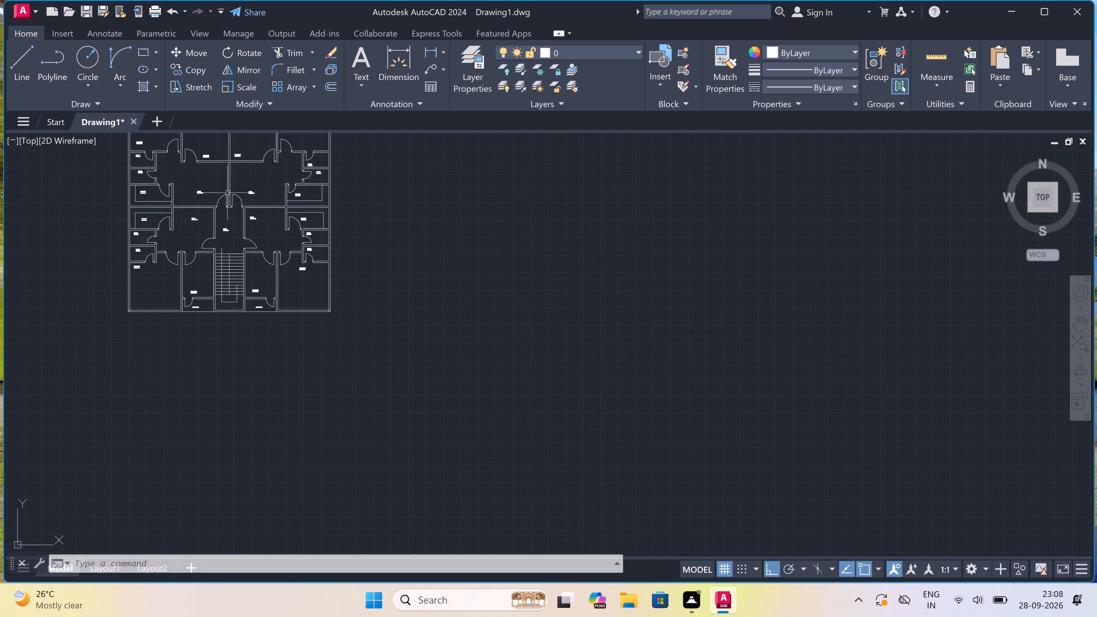
# Select all the multiline text room labels as similar objects and set their text height to 6".
pyautogui.scroll(1, 275, 181)
pyautogui.click(343, 181)
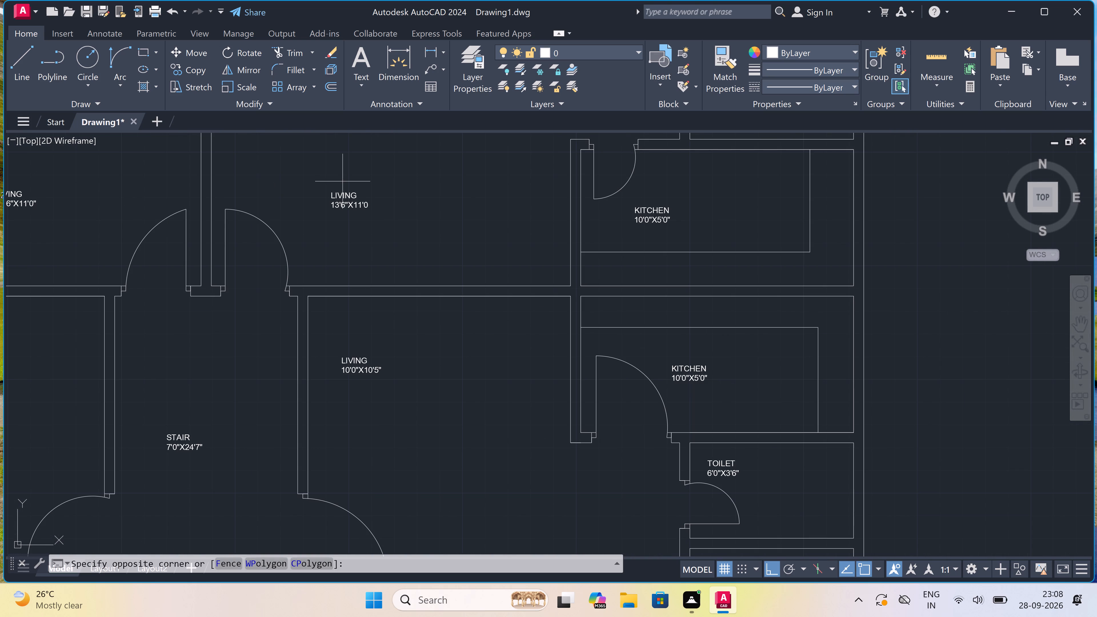
pyautogui.click(337, 204)
pyautogui.rightClick(373, 185)
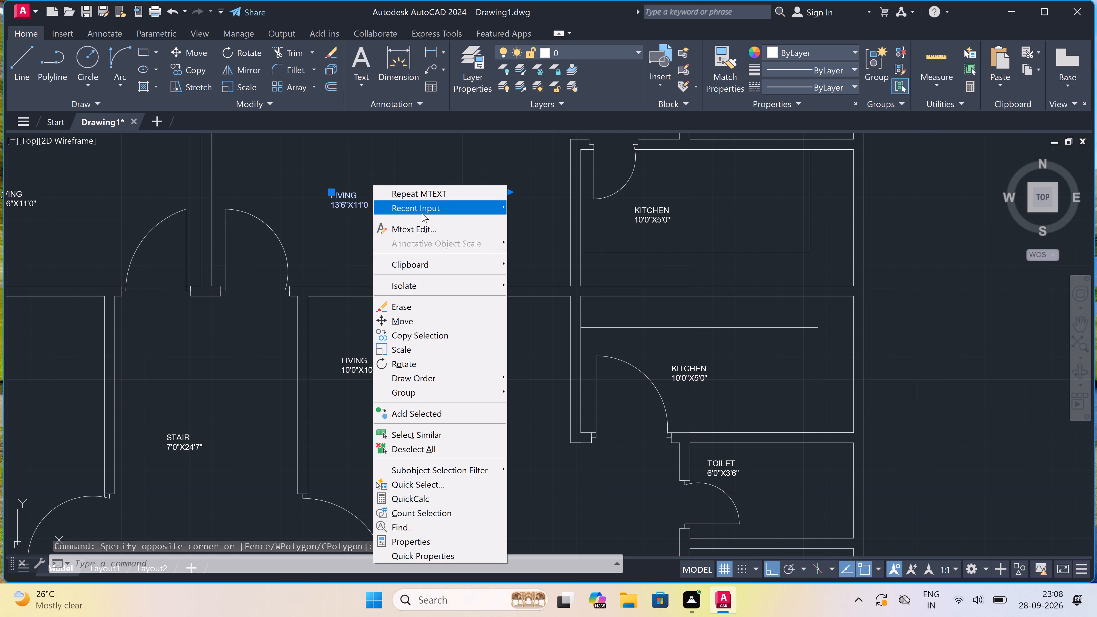
pyautogui.click(464, 542)
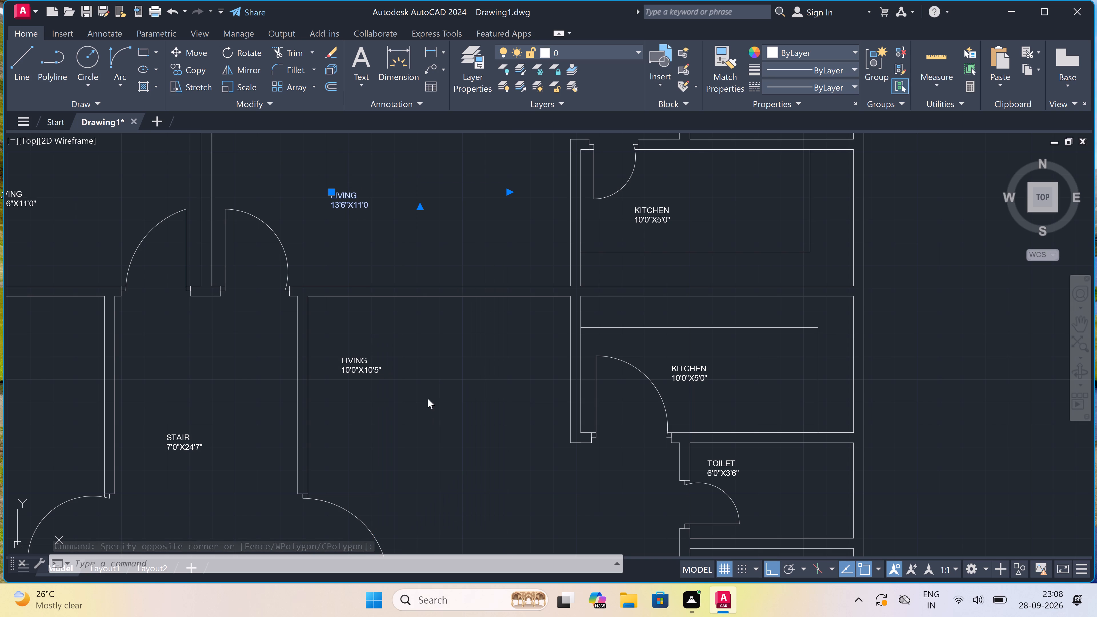
pyautogui.moveTo(418, 355); pyautogui.dragTo(418, 352, button='right')
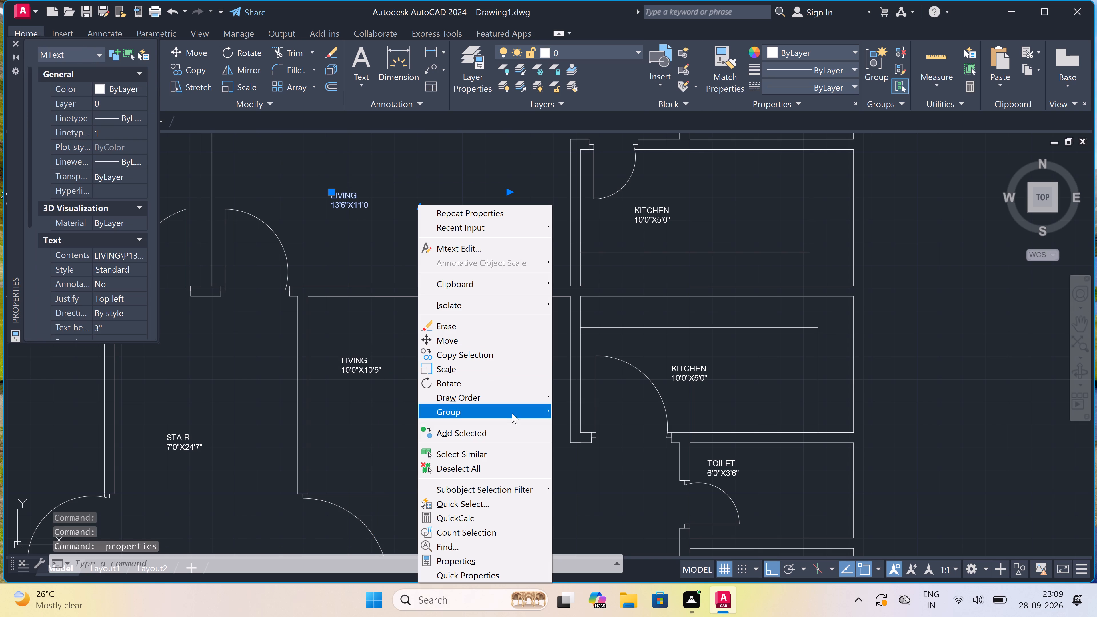
pyautogui.moveTo(494, 452); pyautogui.dragTo(494, 456)
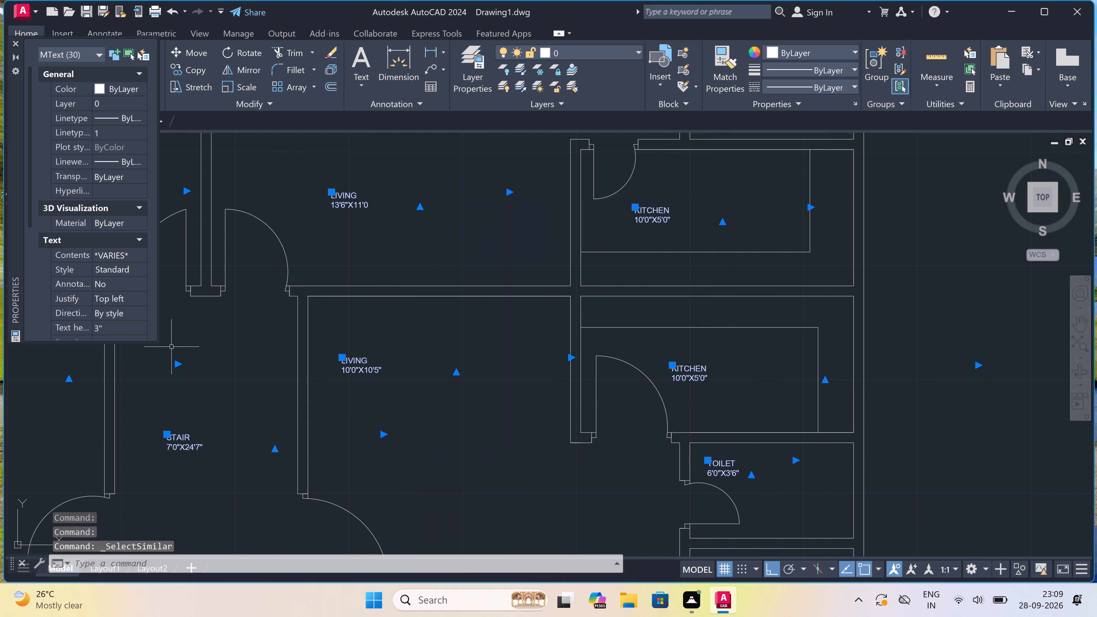
pyautogui.click(119, 329)
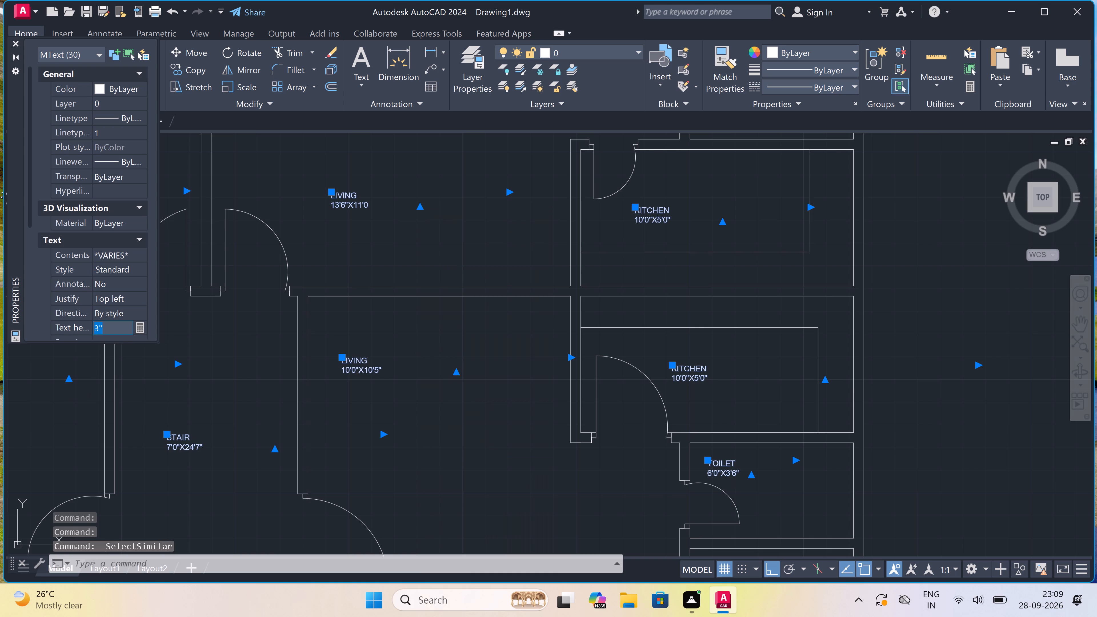
pyautogui.press('BackSpace')
pyautogui.press('6')
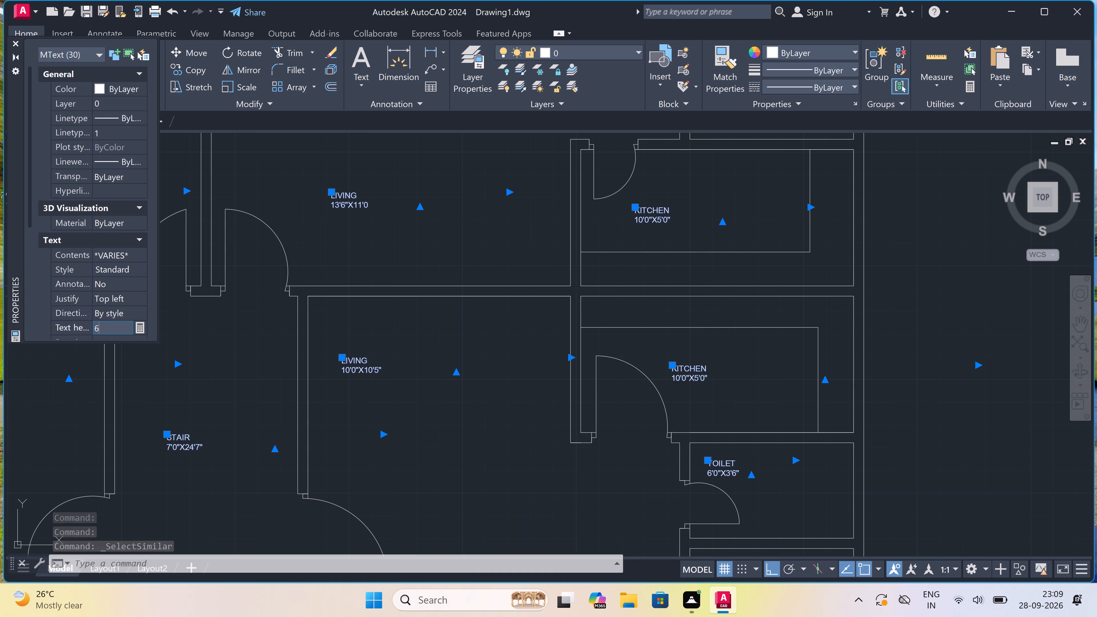
pyautogui.hotkey('shift', '"')
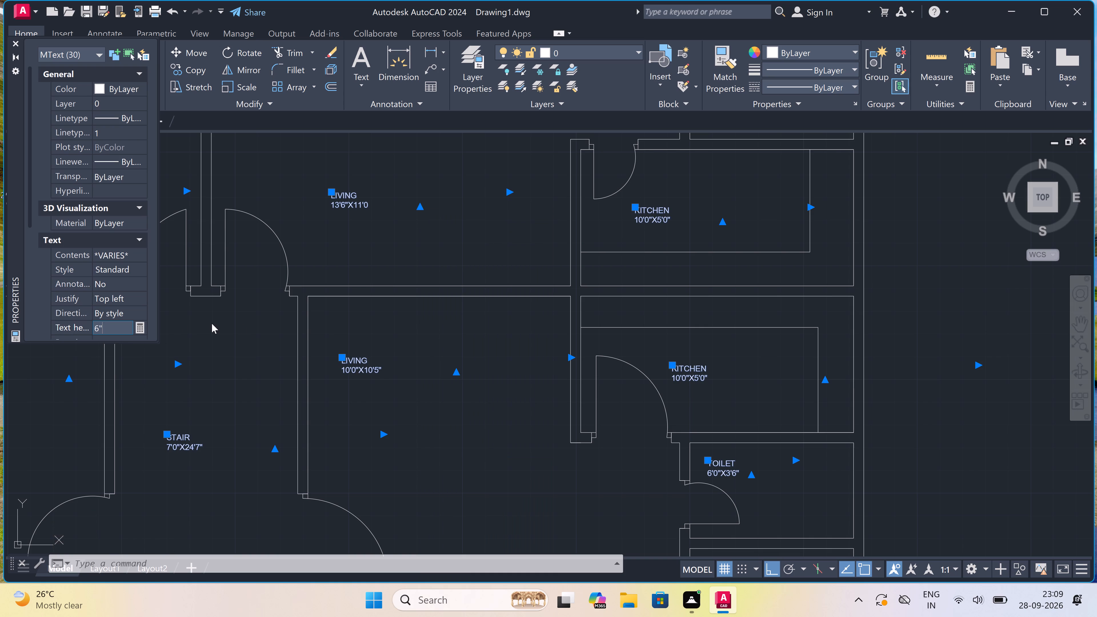
pyautogui.click(241, 323)
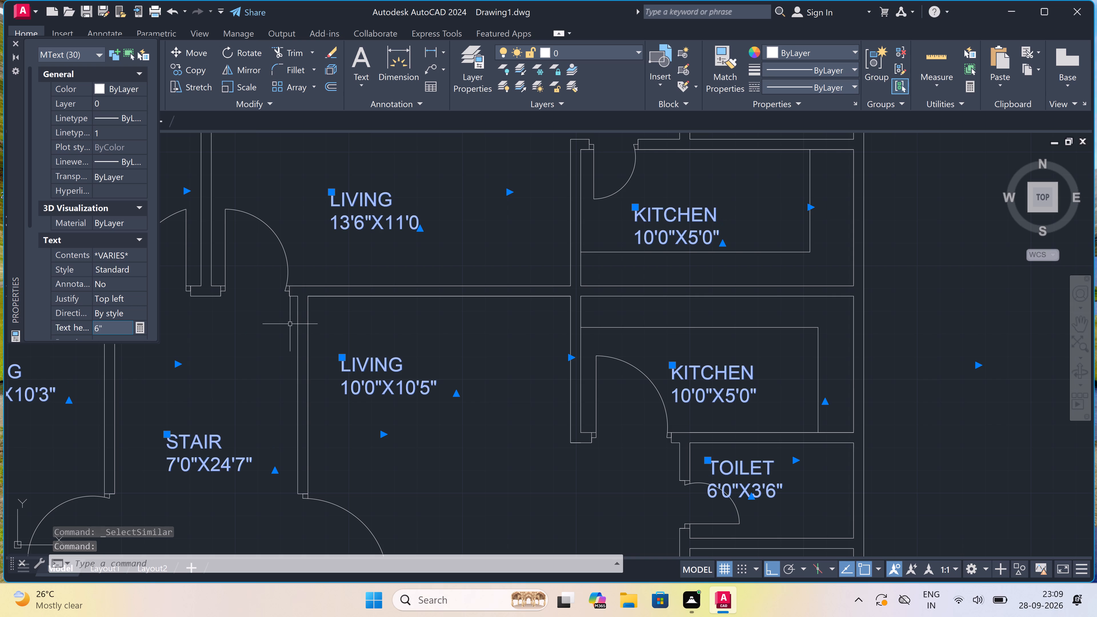
pyautogui.press('Escape')
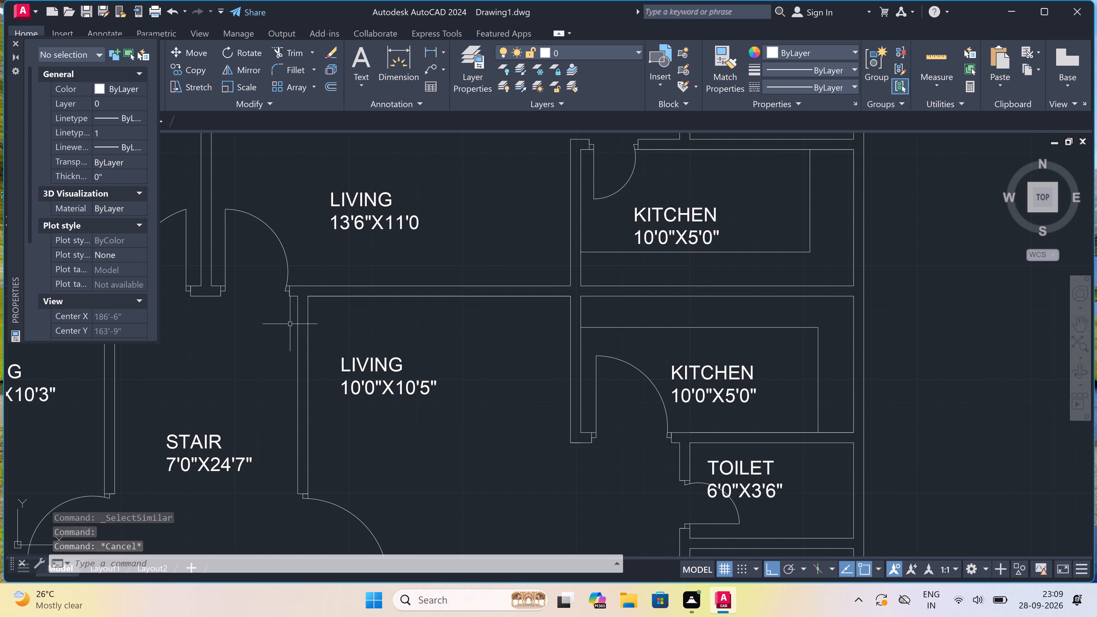
# Move the TOILET 6'0"X3'6" label directly below the lower-right kitchen horizontally toward the outer wall, away from the door hinge.
pyautogui.scroll(-4, 350, 290)
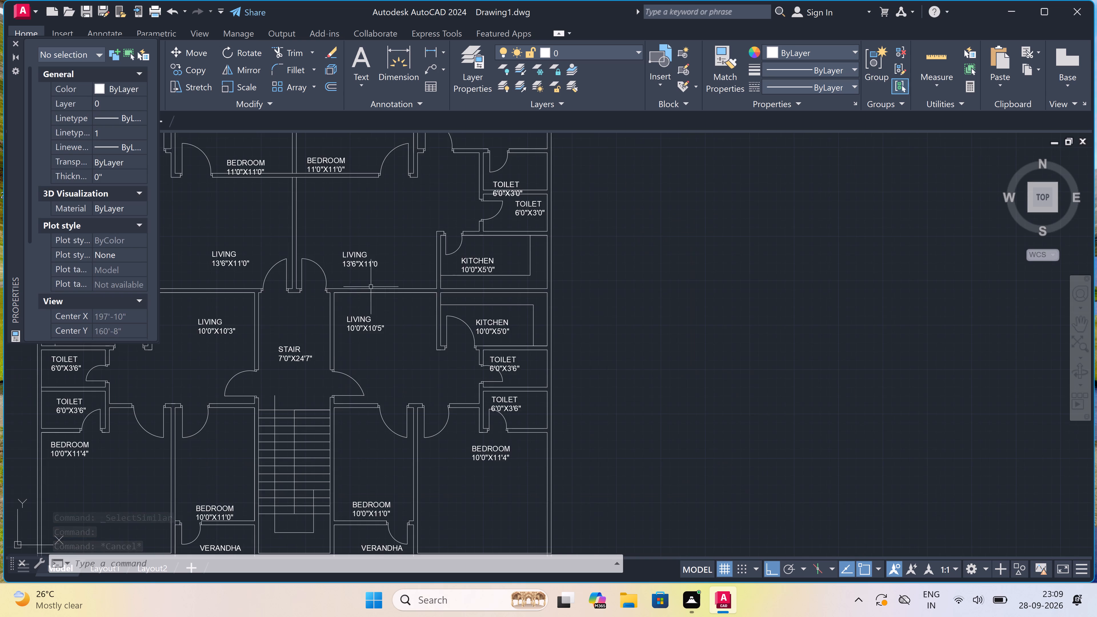
pyautogui.scroll(3, 417, 313)
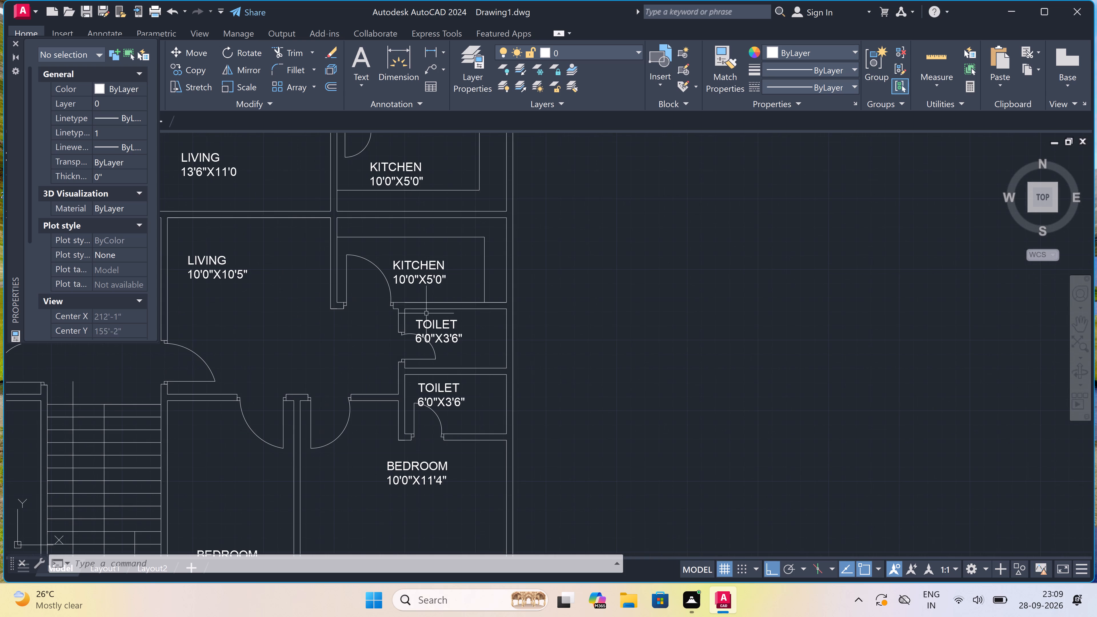
pyautogui.scroll(1, 433, 323)
pyautogui.click(433, 325)
pyautogui.scroll(2, 433, 324)
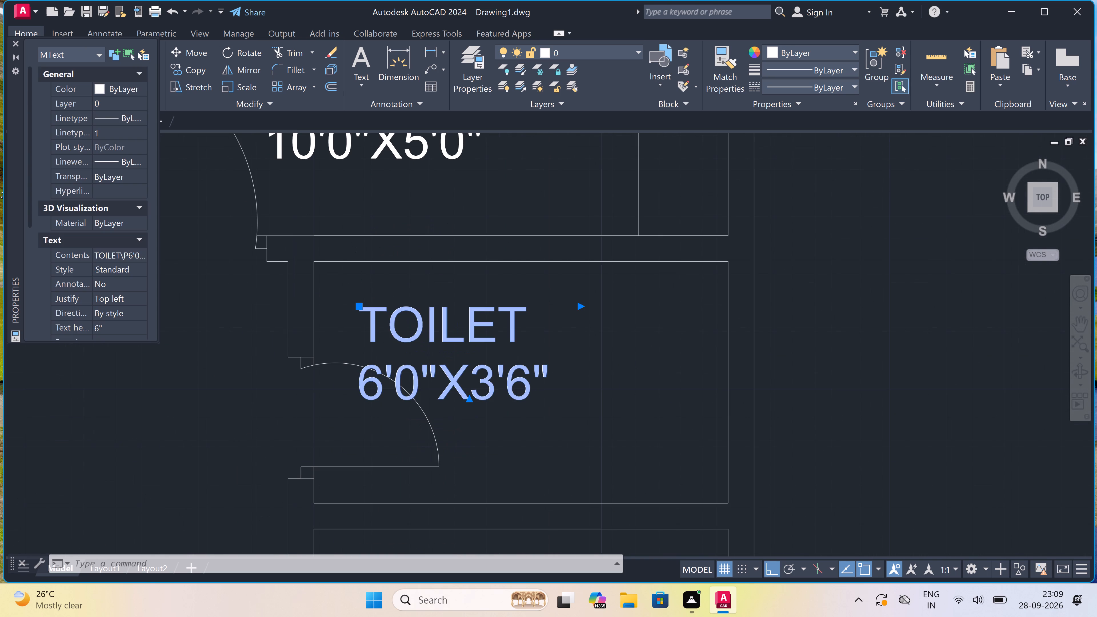
pyautogui.click(361, 308)
pyautogui.scroll(3, 454, 291)
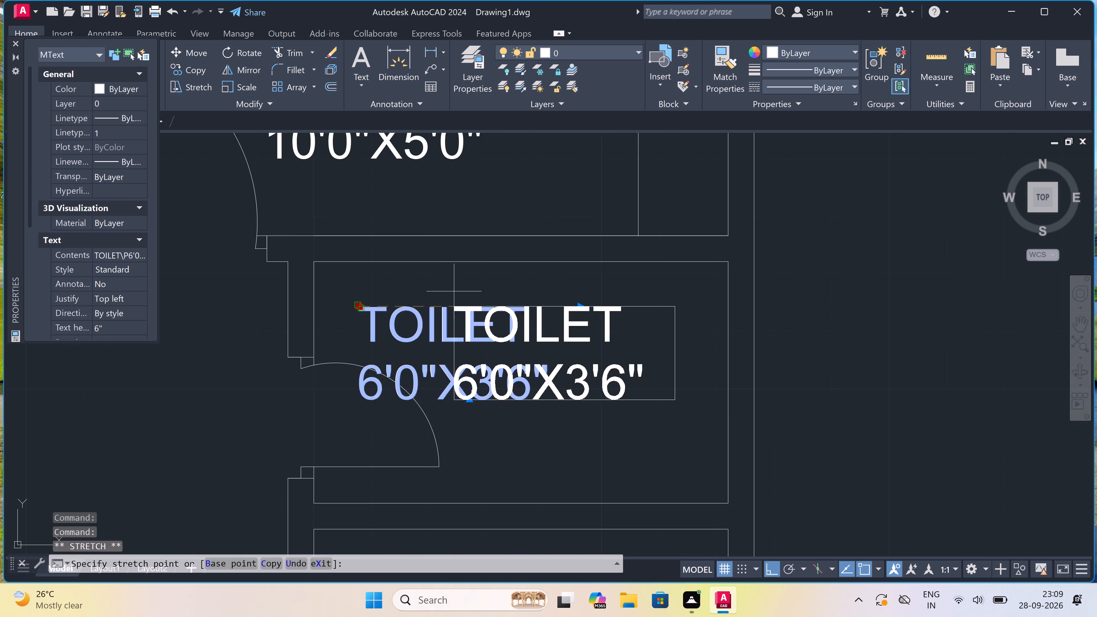
pyautogui.scroll(1, 454, 291)
pyautogui.click(462, 324)
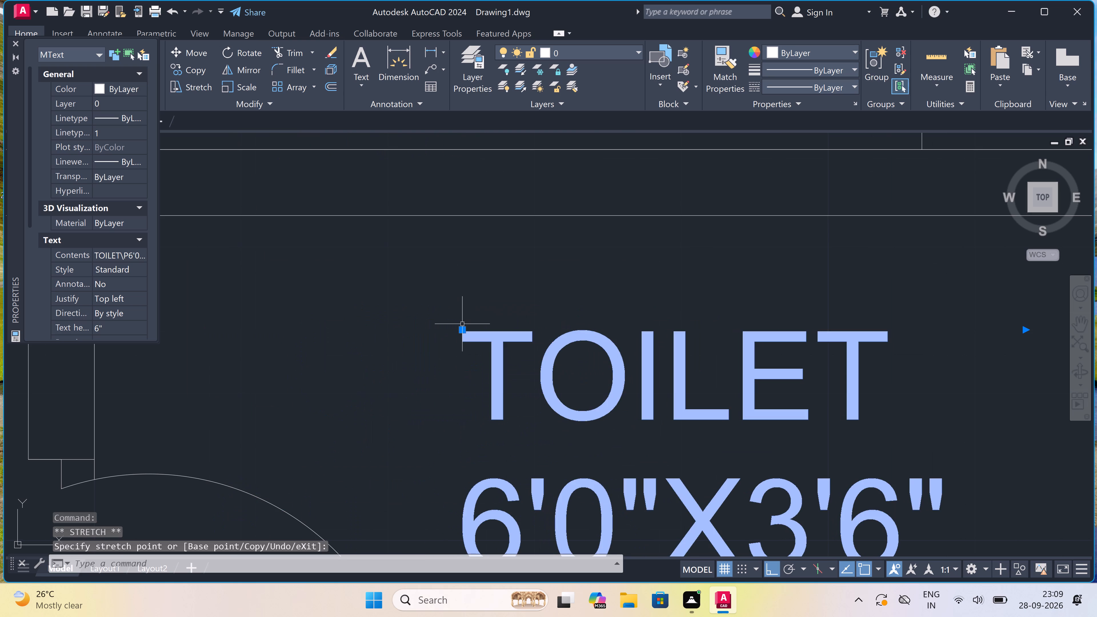
pyautogui.scroll(-8, 427, 297)
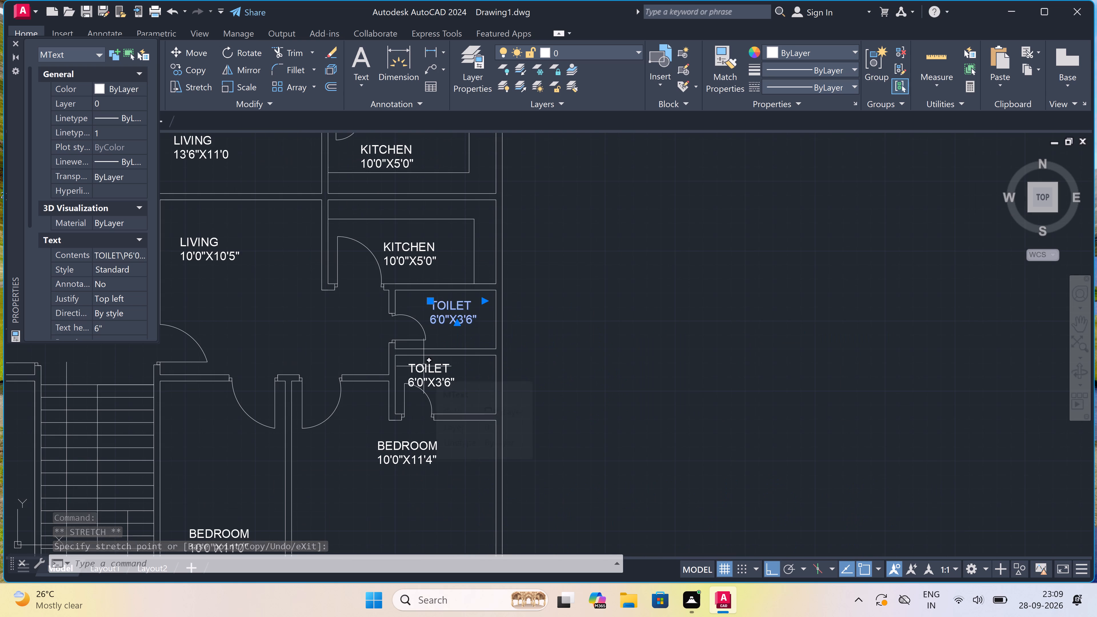
pyautogui.press('Escape')
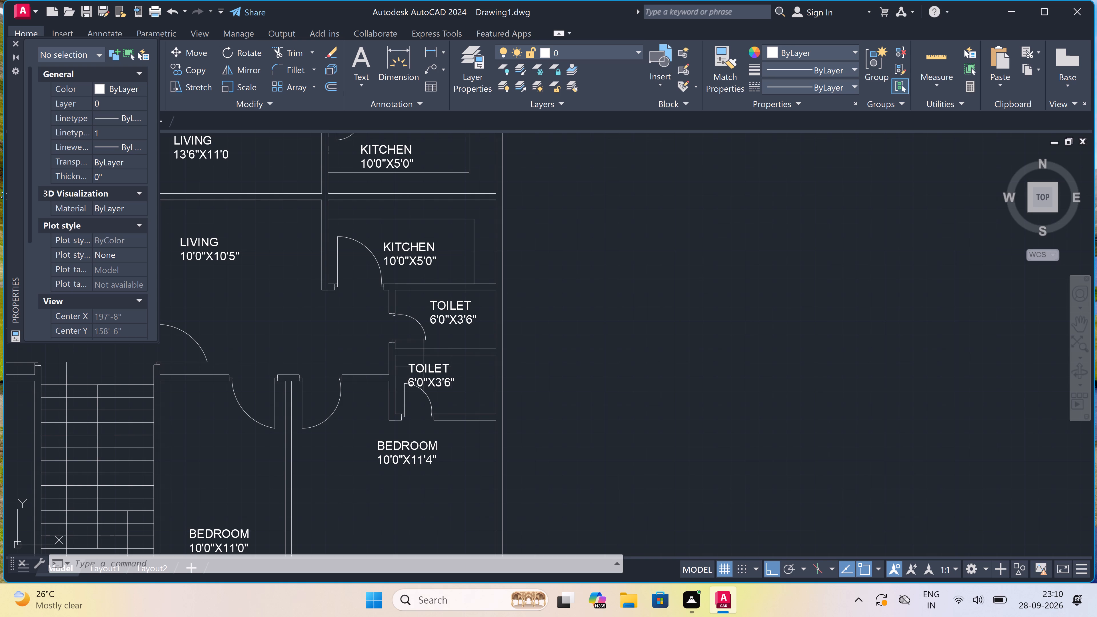
# Move the TOILET 6'0"X3'6" label just above the lower-right bedroom horizontally toward the outer wall, clear of the door swing.
pyautogui.scroll(-2, 426, 369)
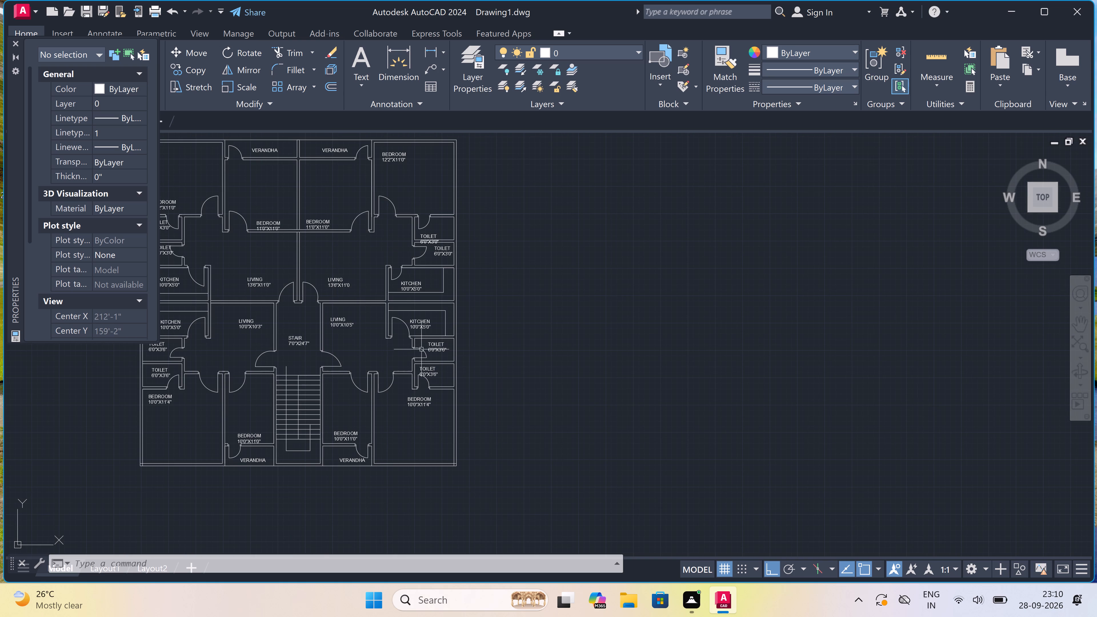
pyautogui.scroll(4, 429, 367)
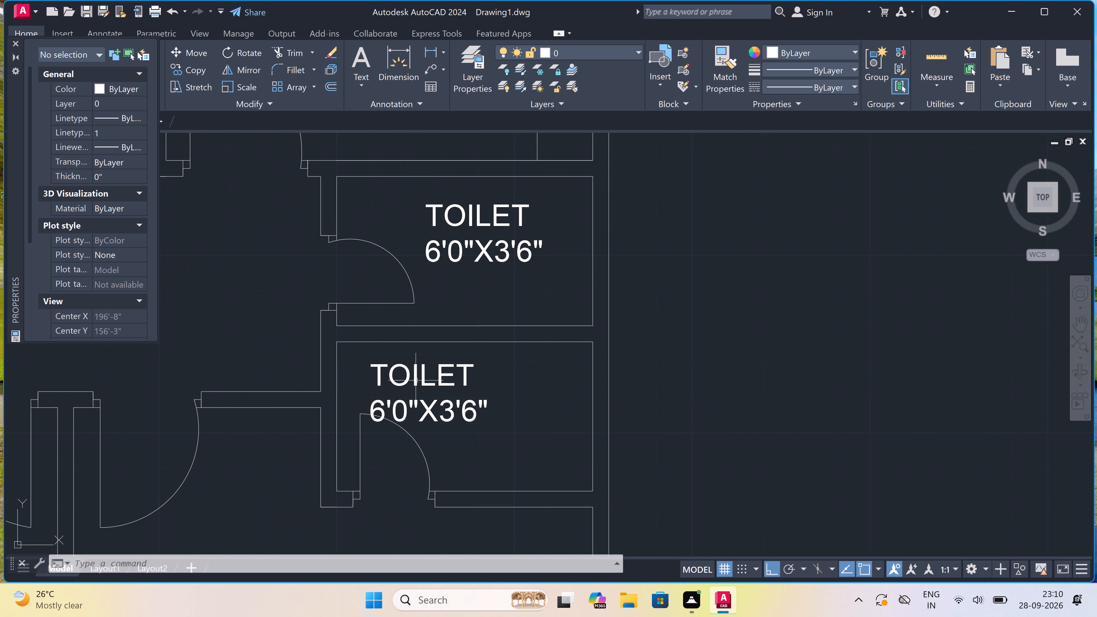
pyautogui.click(416, 380)
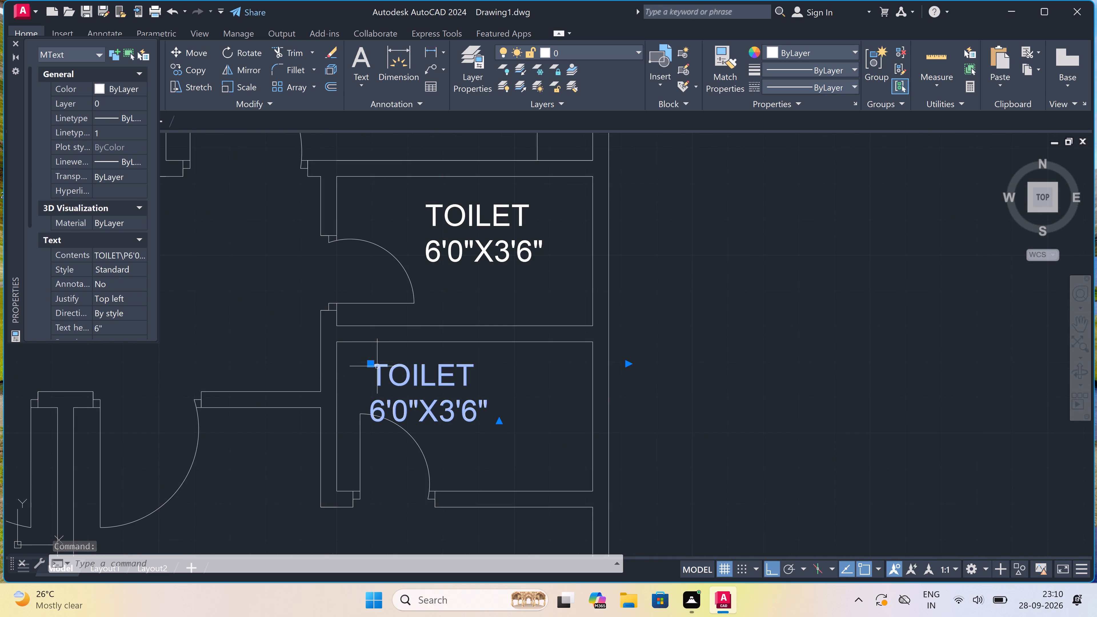
pyautogui.click(372, 366)
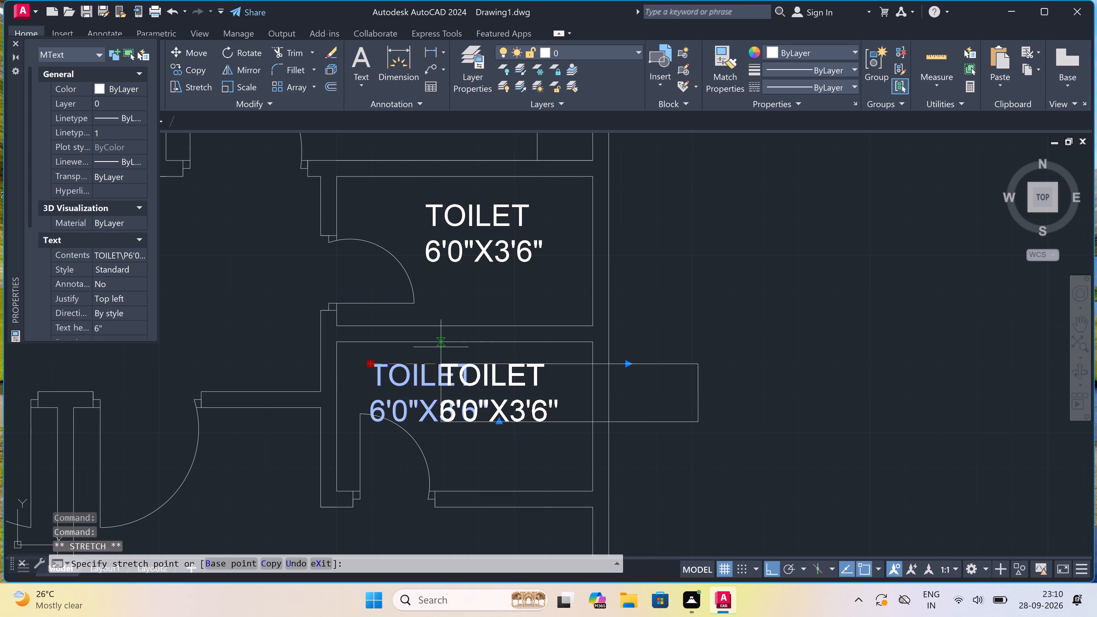
pyautogui.scroll(4, 442, 347)
pyautogui.moveTo(442, 413); pyautogui.dragTo(436, 405)
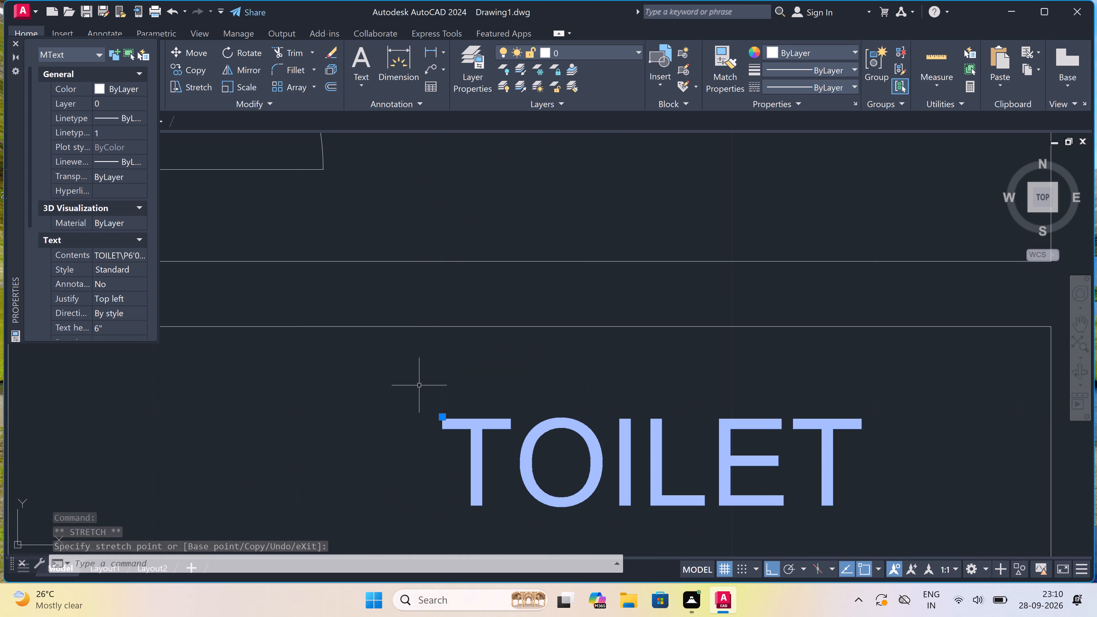
# Move the TOILET 6'0"X3'0" label directly below the upper-left bedroom horizontally toward the outer wall, clear of the door swing.
pyautogui.press('Escape')
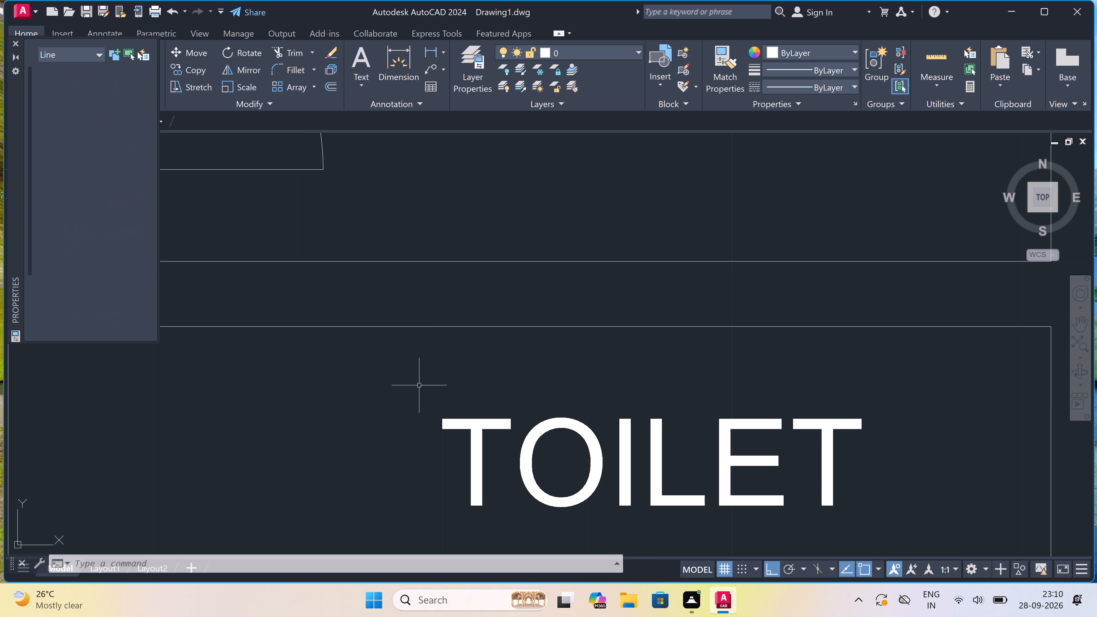
pyautogui.press('Escape')
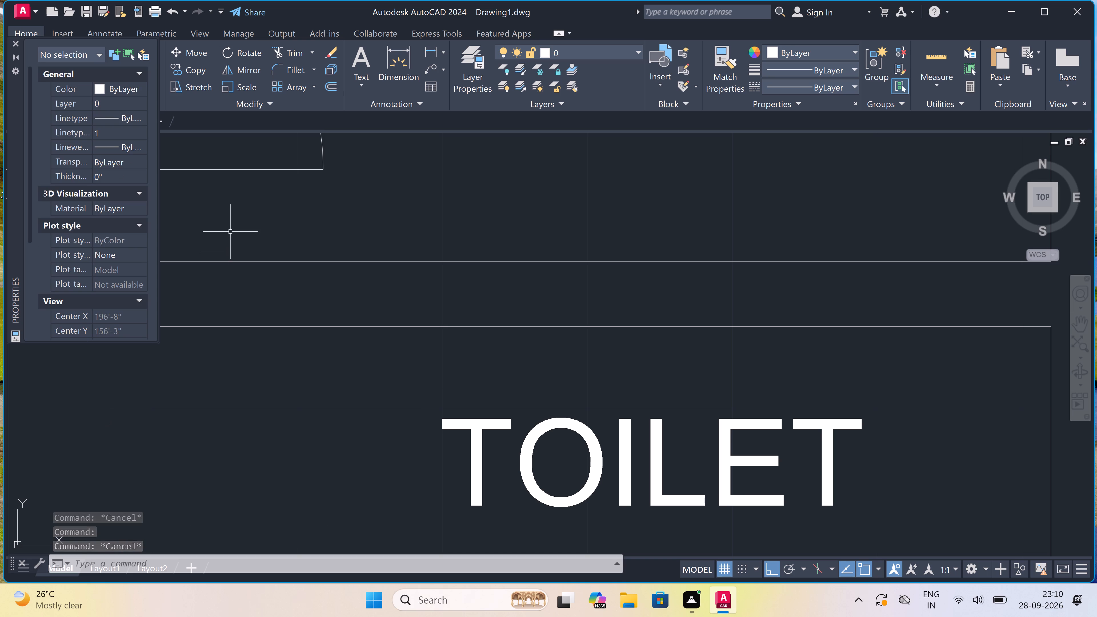
pyautogui.scroll(-7, 470, 271)
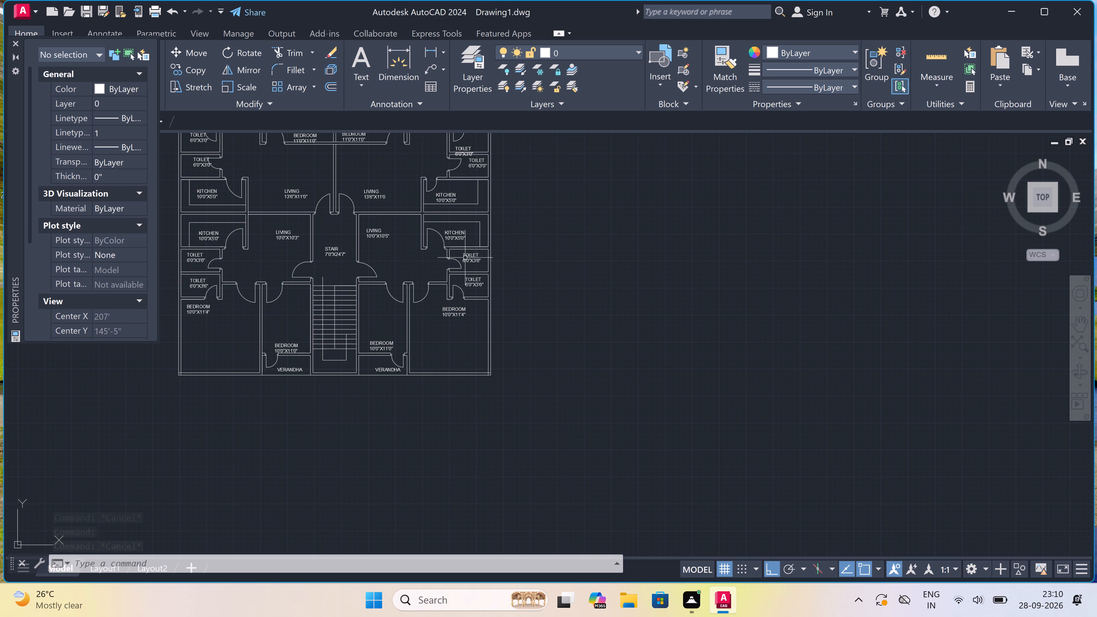
pyautogui.scroll(-1, 455, 268)
pyautogui.scroll(4, 285, 272)
pyautogui.scroll(-5, 285, 272)
pyautogui.scroll(5, 286, 219)
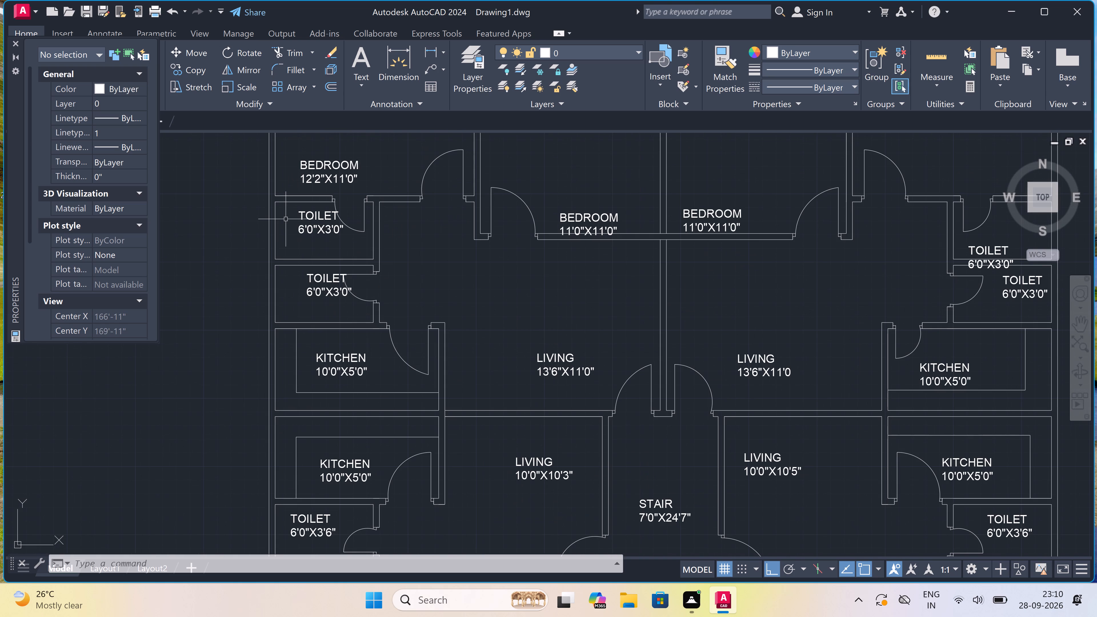
pyautogui.scroll(2, 298, 214)
pyautogui.click(310, 223)
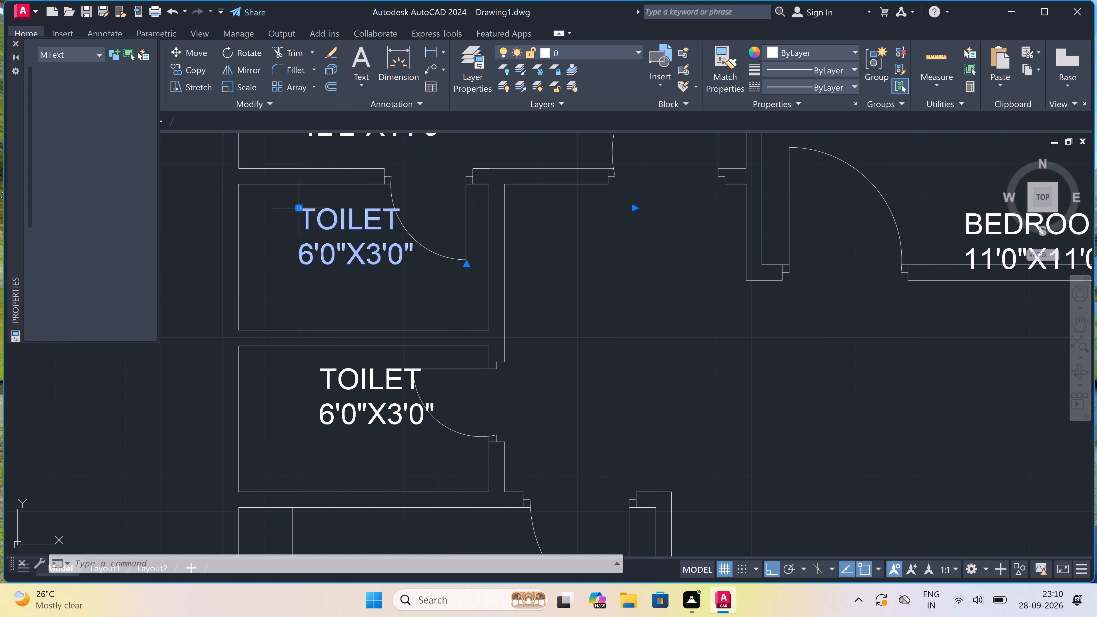
pyautogui.click(307, 221)
pyautogui.click(277, 226)
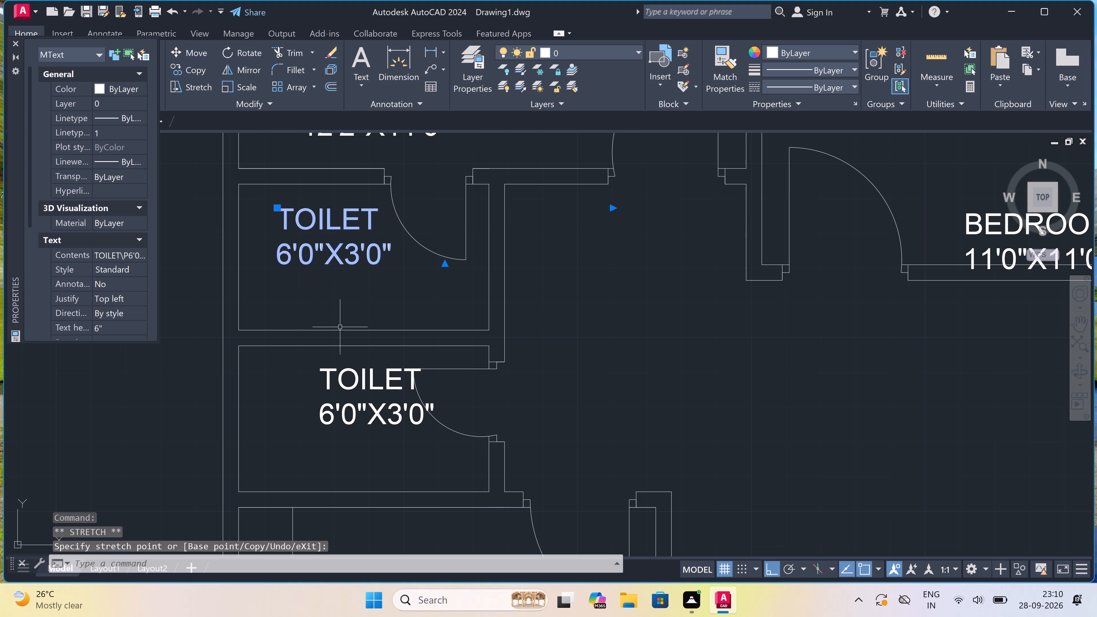
pyautogui.press('Escape')
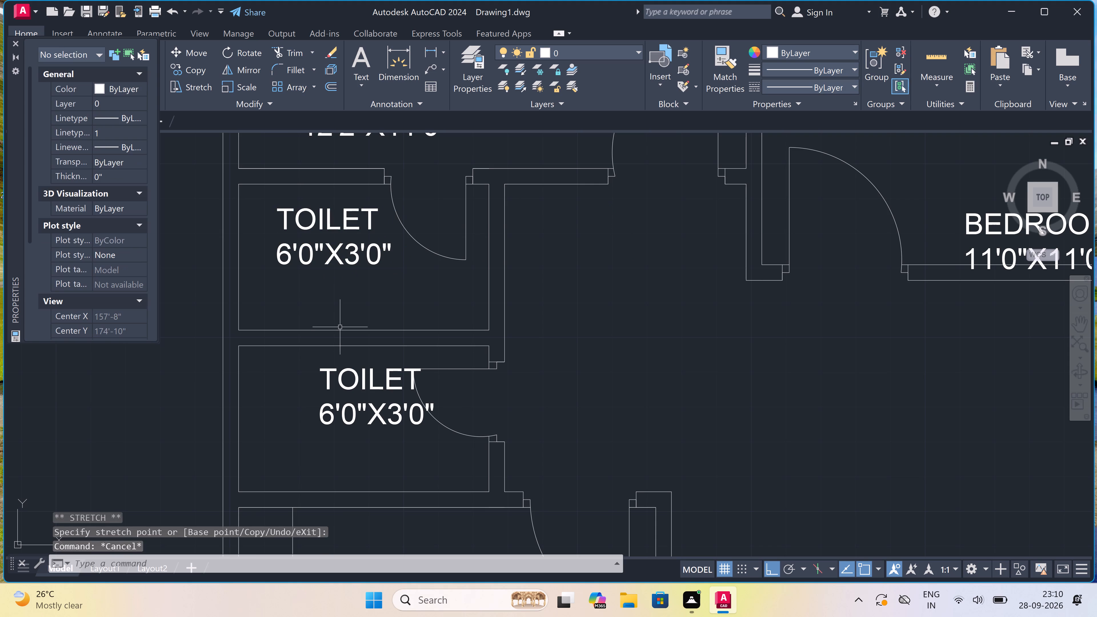
# Move the TOILET 6'0"X3'0" label just above the upper-left kitchen horizontally toward the outer wall, clear of the door swing.
pyautogui.click(347, 385)
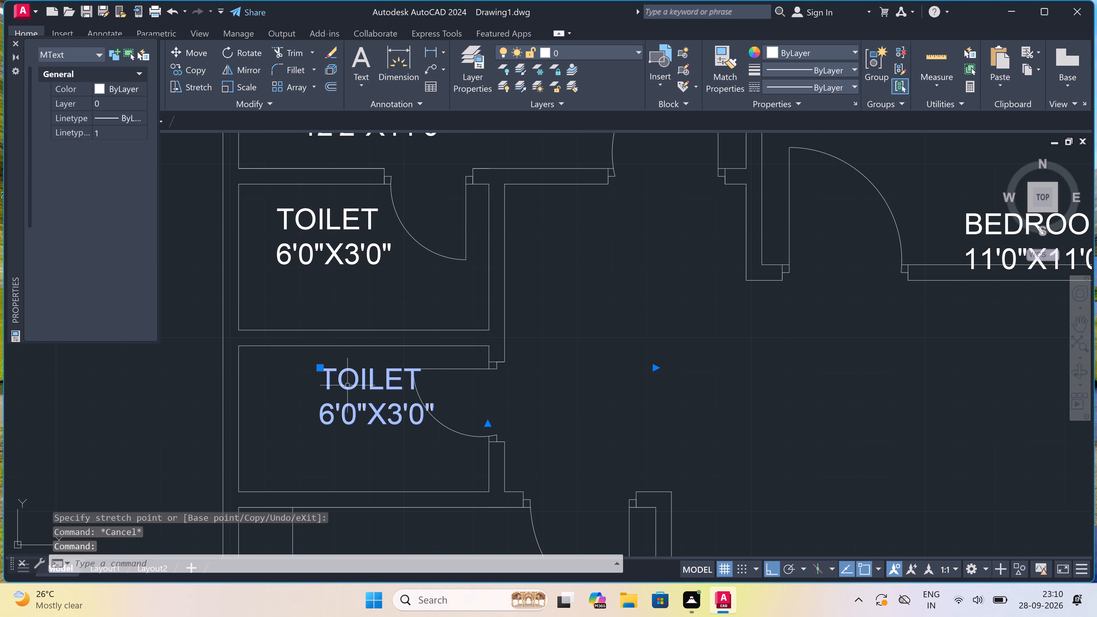
pyautogui.doubleClick(319, 366)
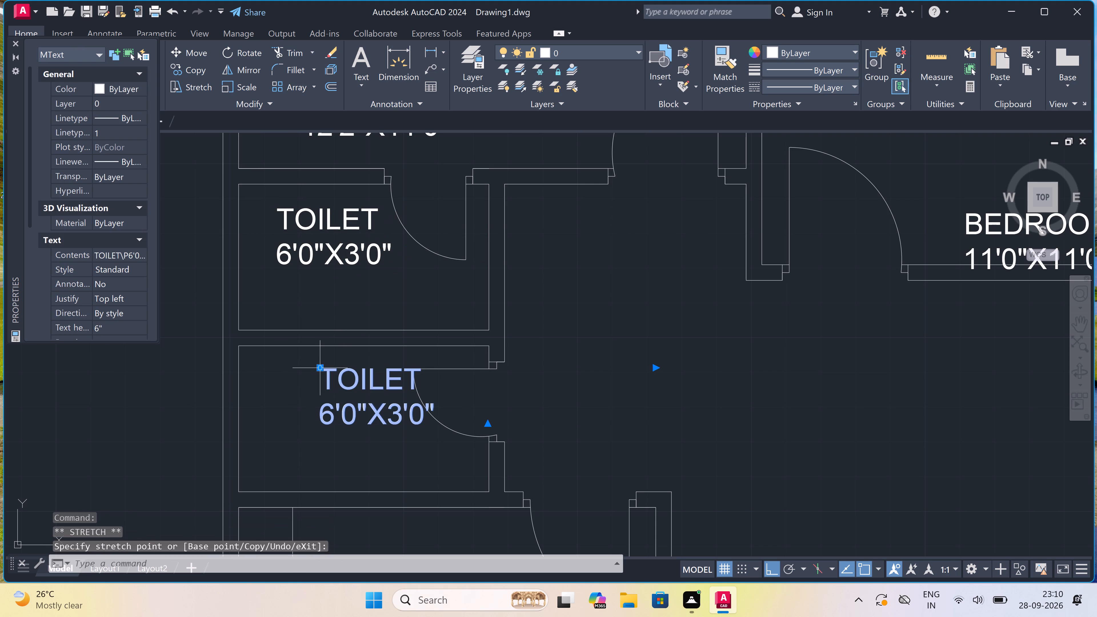
pyautogui.click(322, 365)
pyautogui.click(272, 371)
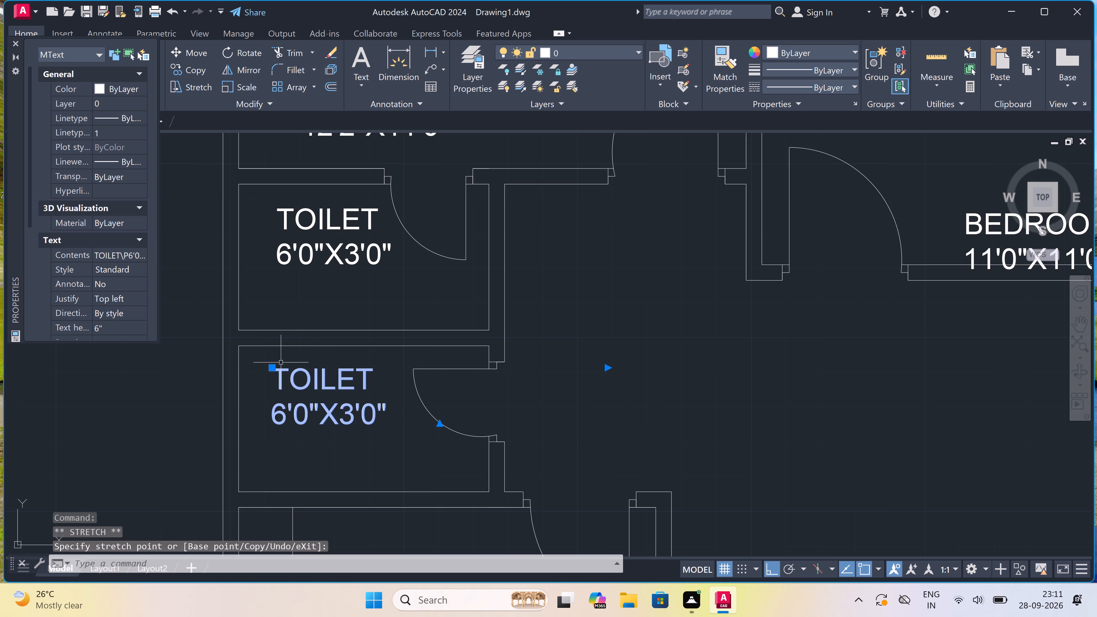
pyautogui.press('Escape')
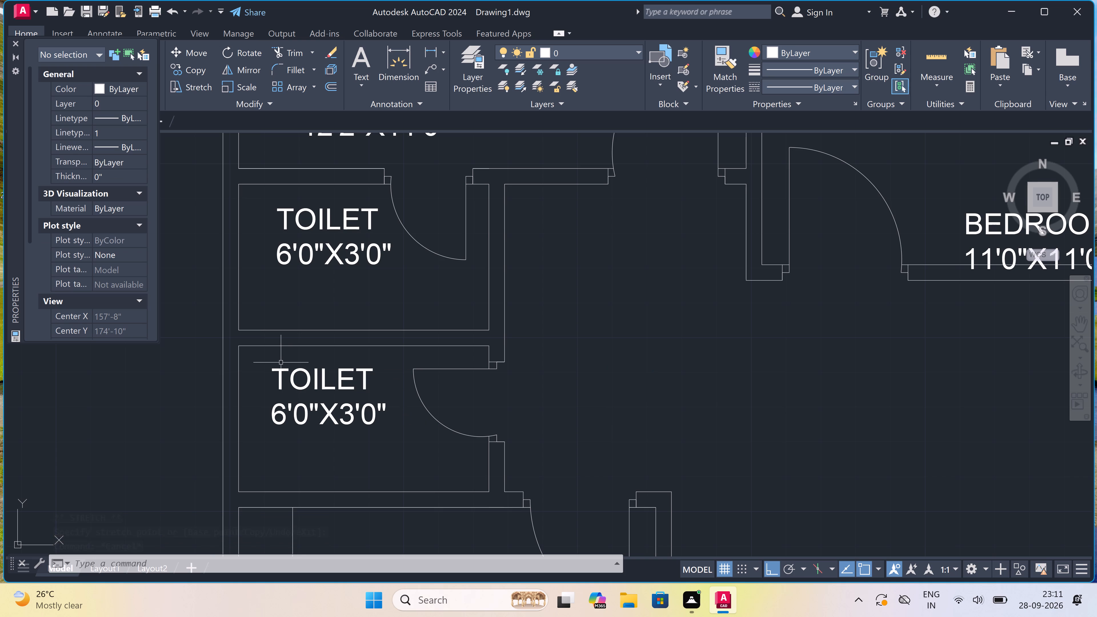
# With Ortho off, move the TOILET 6'0"X3'0" label below the upper-right bedroom diagonally up into its room, clear of the partition wall and door swing.
pyautogui.scroll(-3, 281, 362)
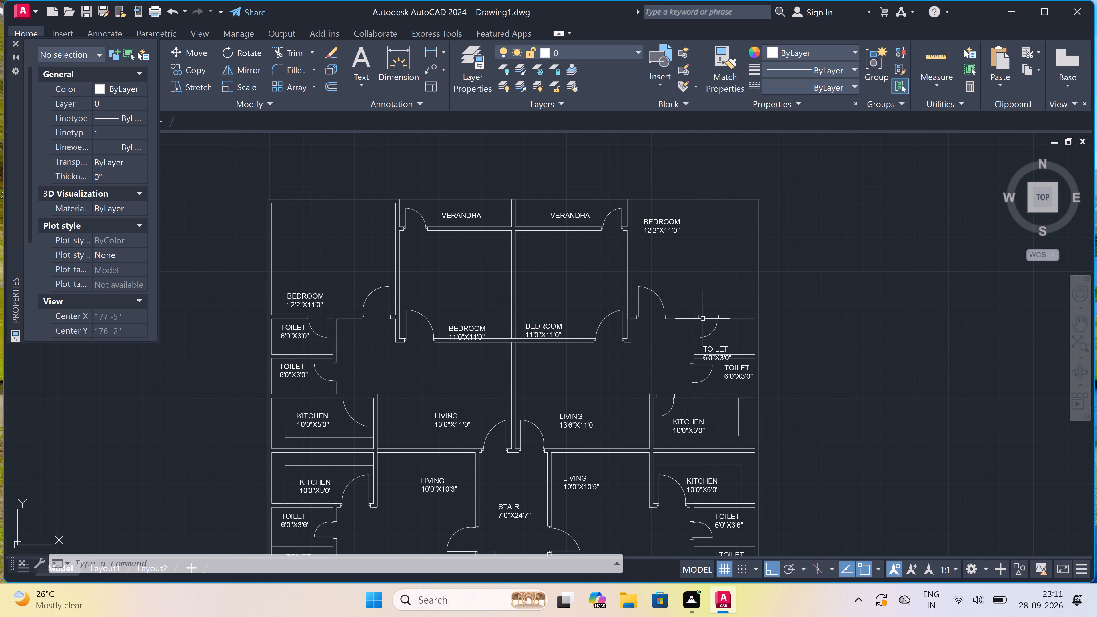
pyautogui.scroll(1, 703, 319)
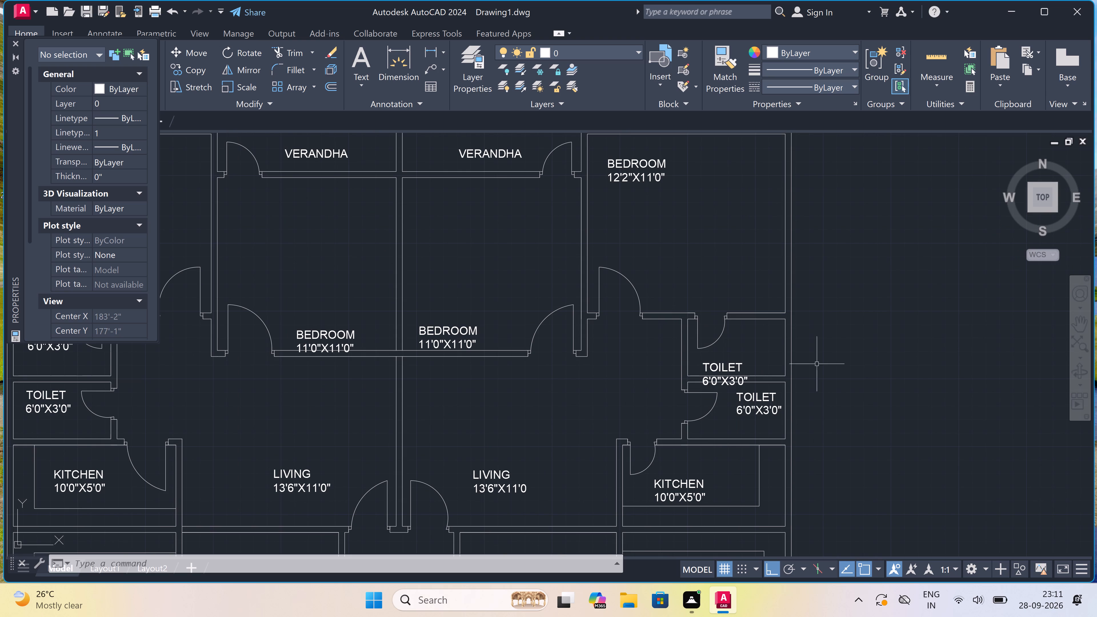
pyautogui.scroll(2, 823, 358)
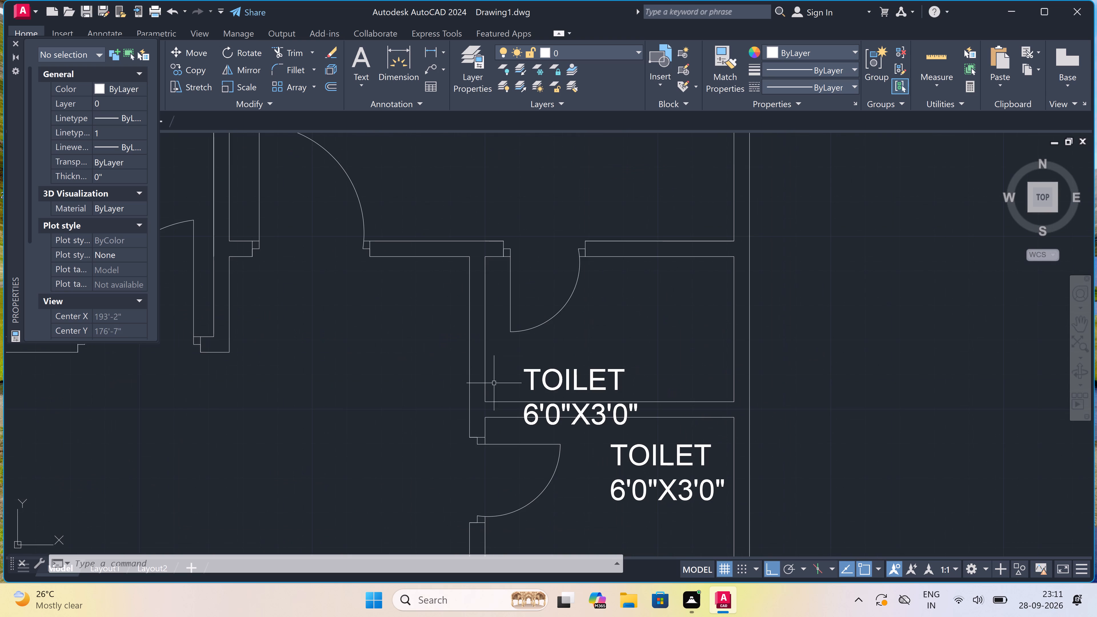
pyautogui.click(554, 366)
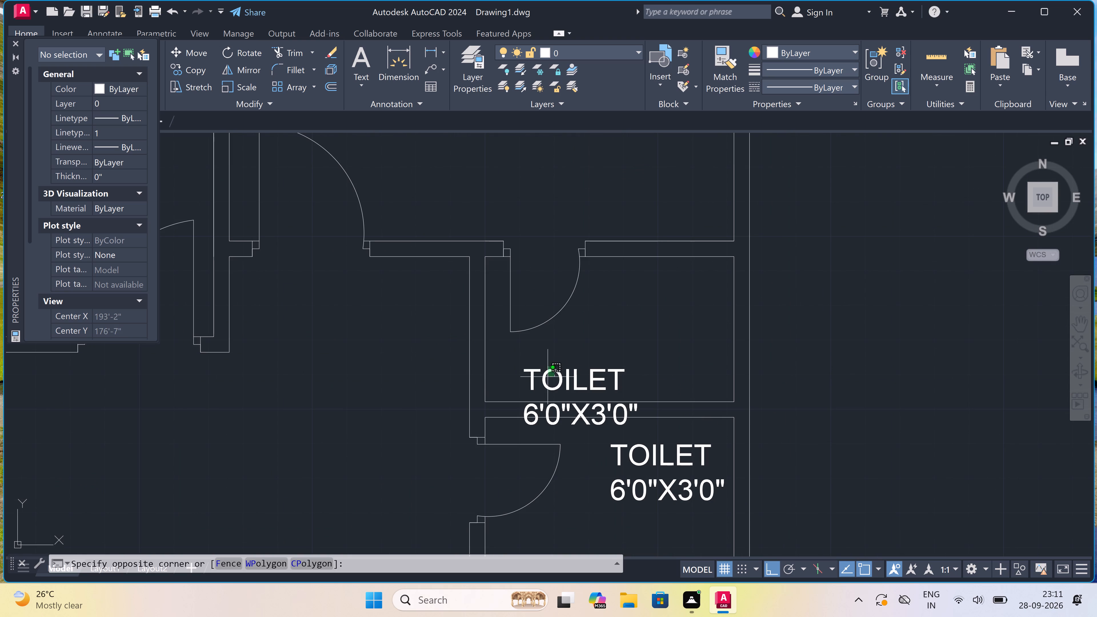
pyautogui.click(538, 385)
pyautogui.click(524, 366)
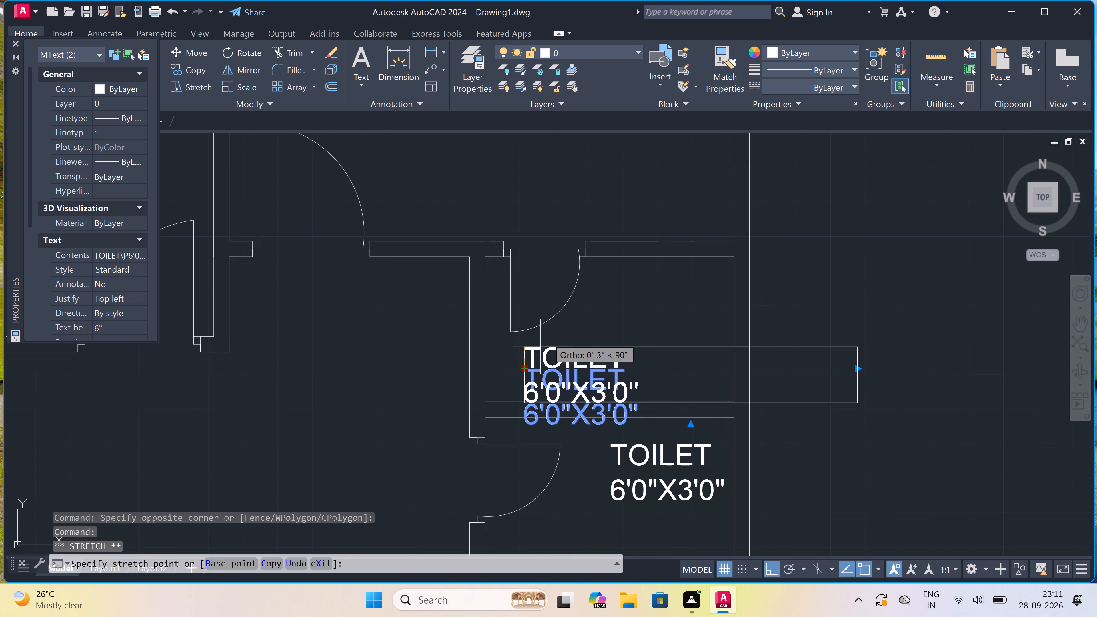
pyautogui.press('F8')
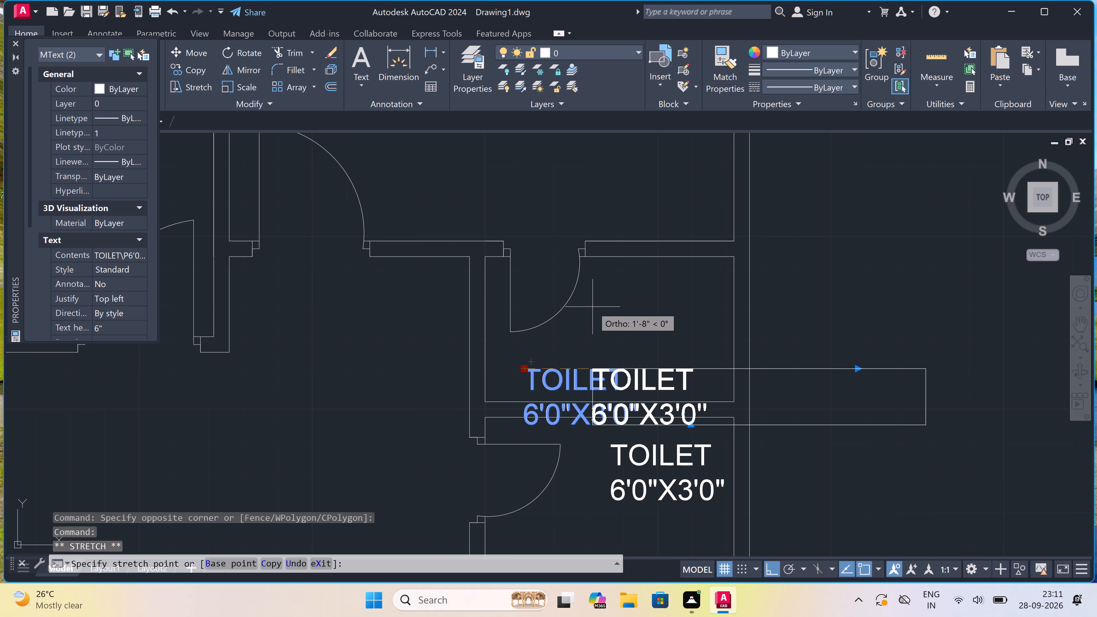
pyautogui.click(594, 307)
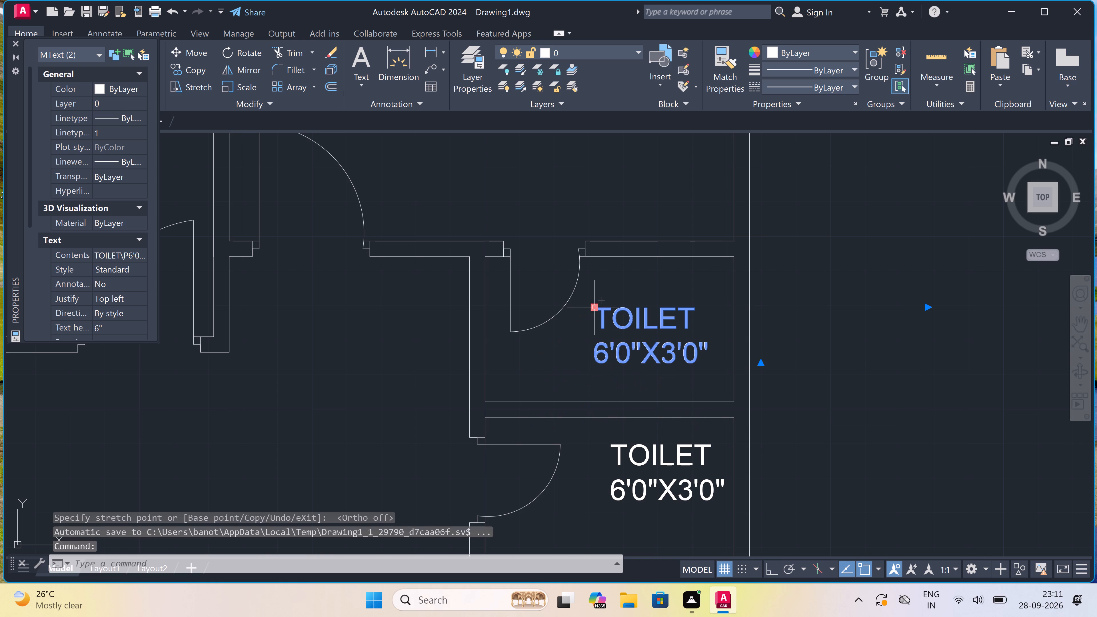
pyautogui.press('Escape')
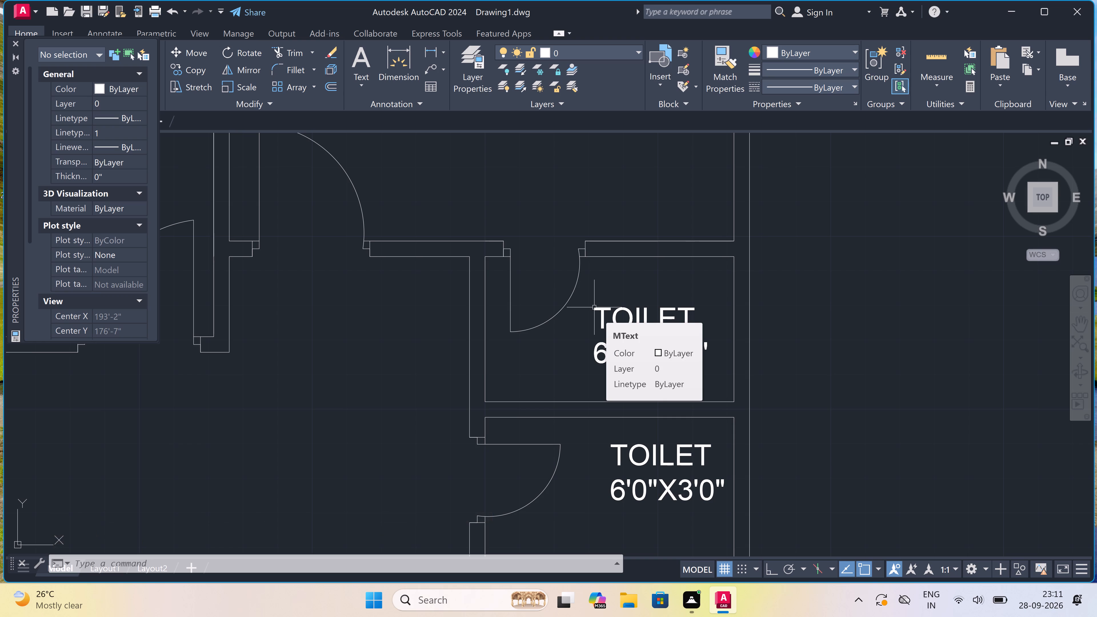
# With Ortho on, draw a line straight across the upper-left bedroom's outer wall, from its inner face to its outer face, above the BEDROOM label.
pyautogui.scroll(-1, 594, 307)
pyautogui.scroll(-2, 629, 300)
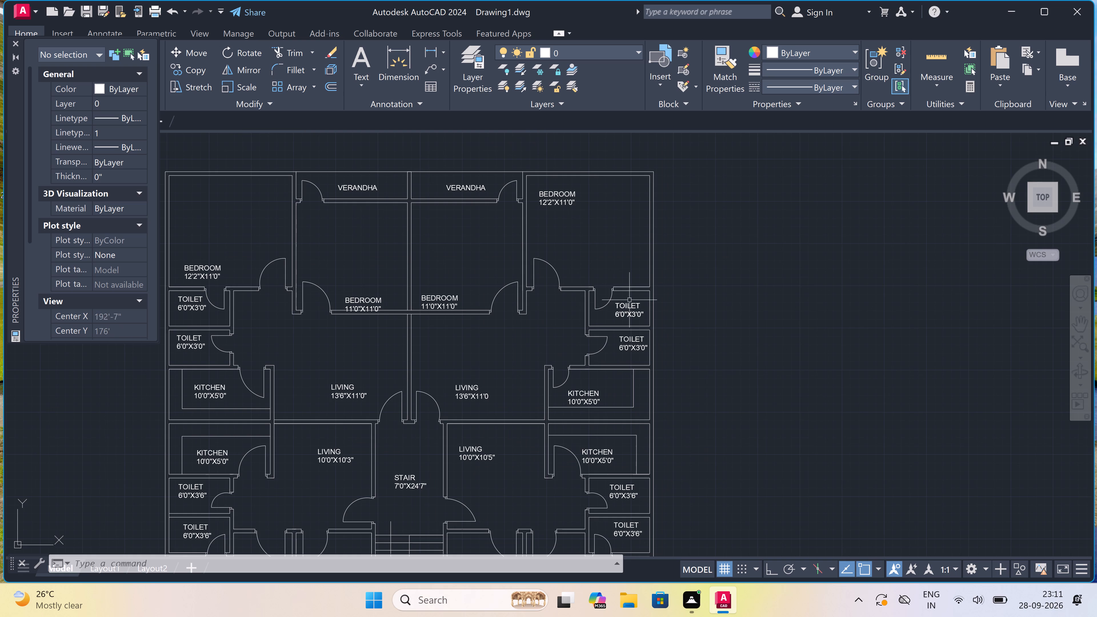
pyautogui.scroll(-1, 605, 303)
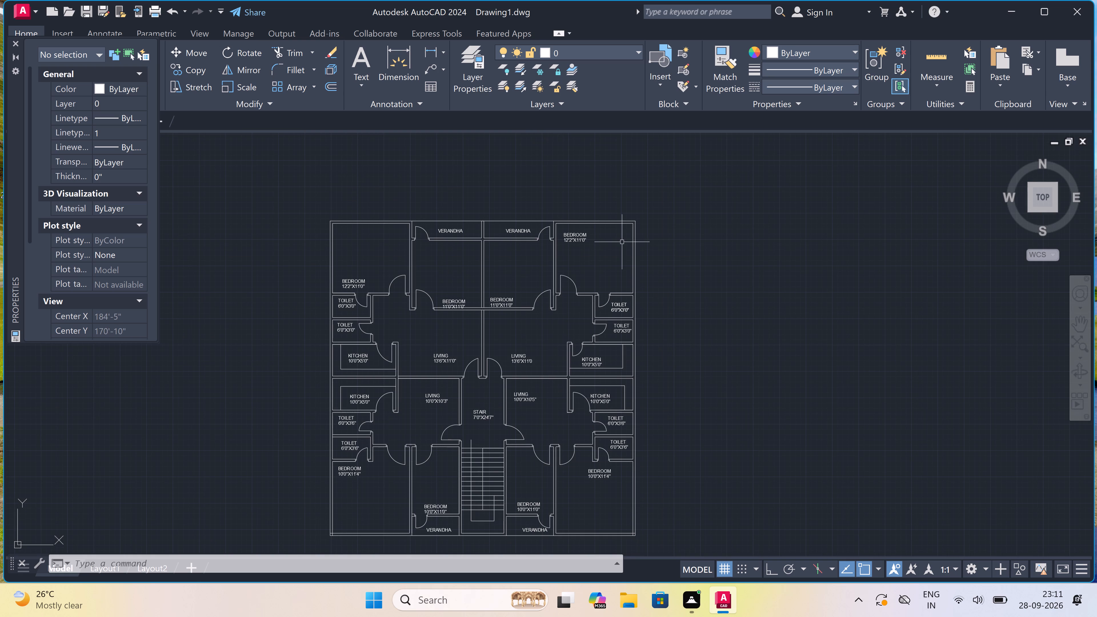
pyautogui.scroll(-1, 622, 243)
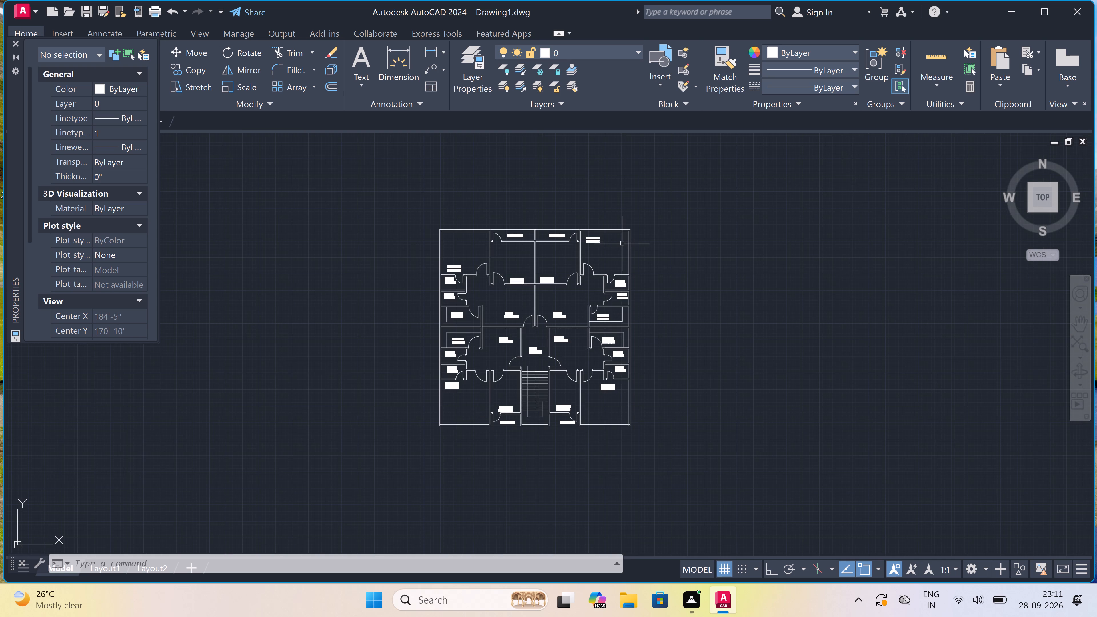
pyautogui.scroll(1, 622, 243)
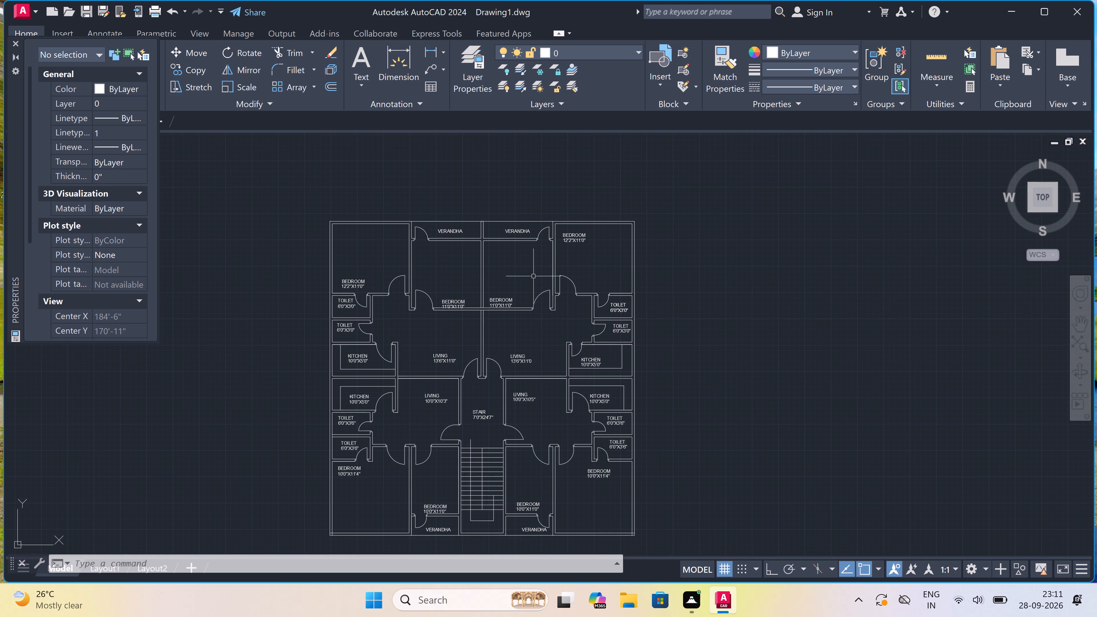
pyautogui.scroll(2, 358, 242)
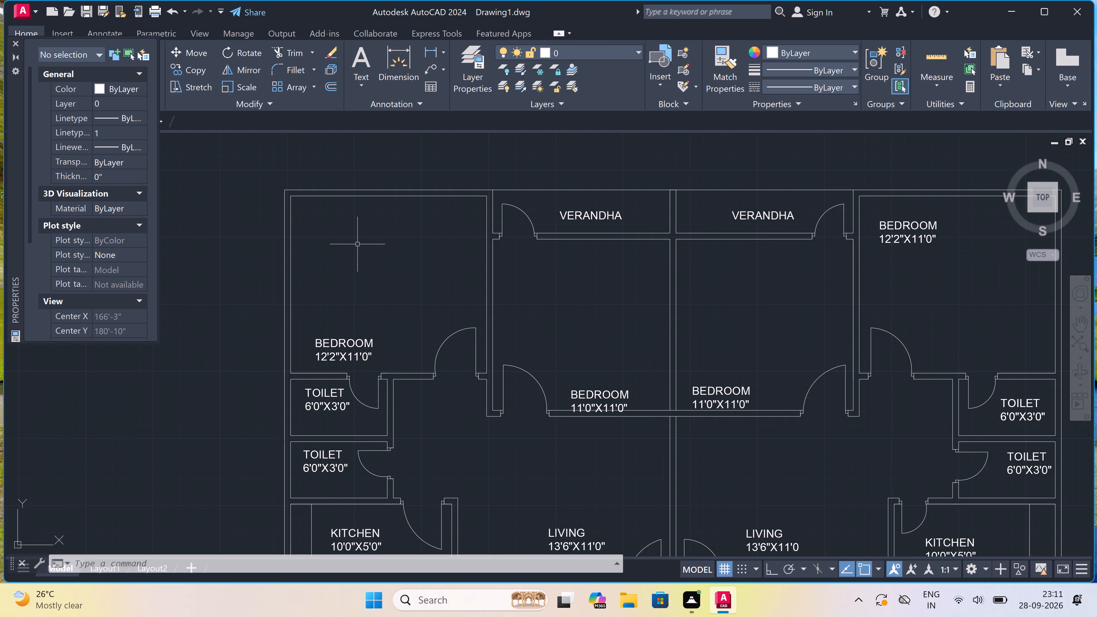
pyautogui.scroll(2, 321, 282)
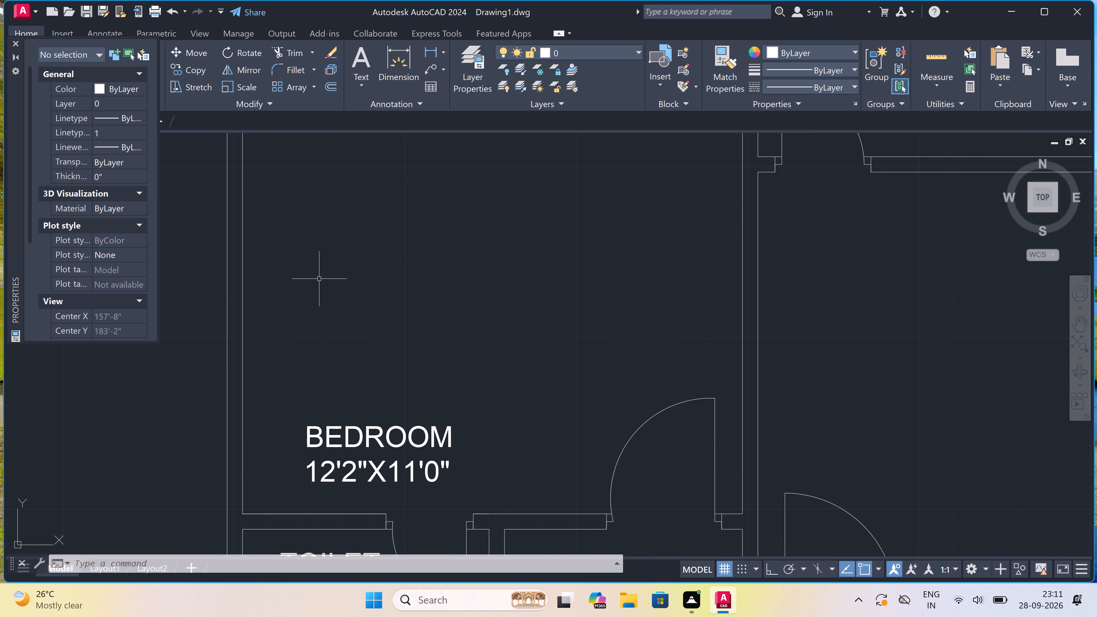
pyautogui.write('L')
pyautogui.press('space')
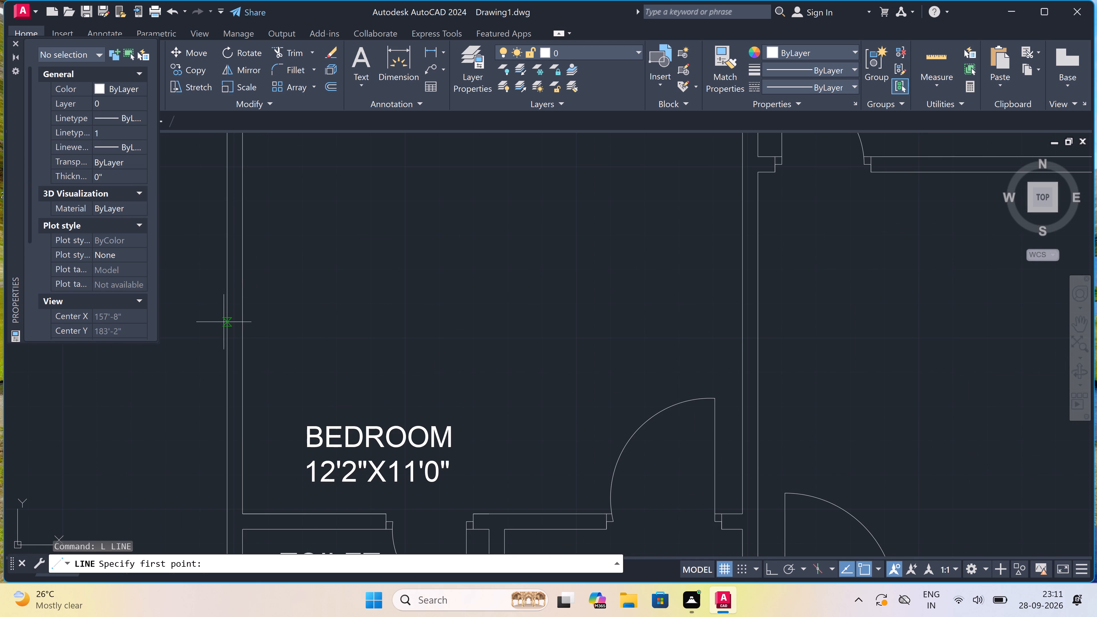
pyautogui.scroll(-2, 227, 326)
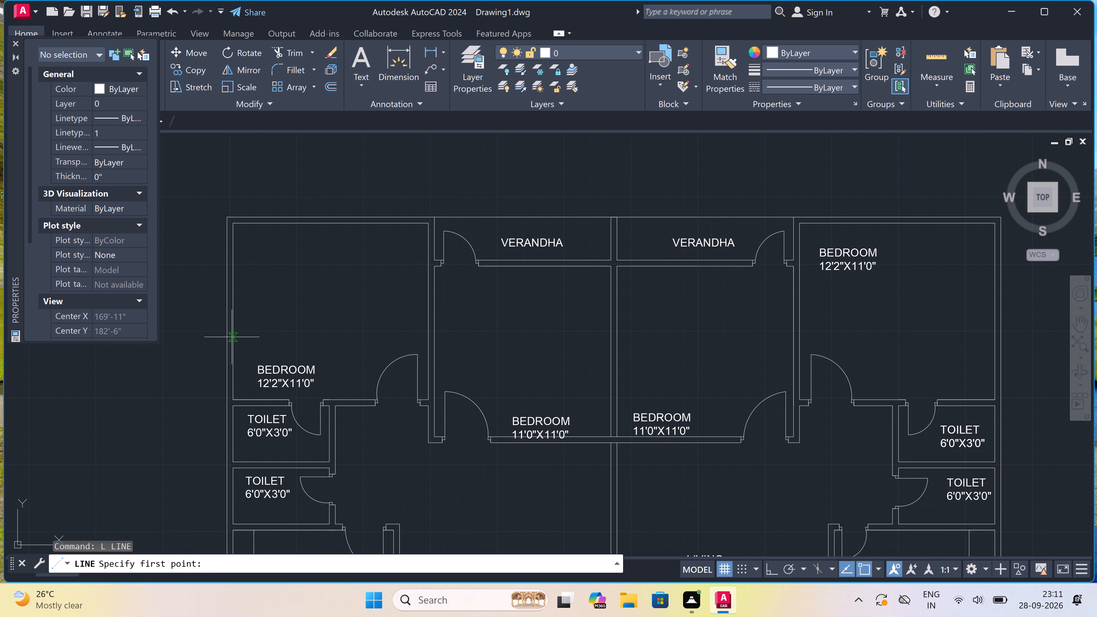
pyautogui.click(232, 337)
pyautogui.scroll(2, 221, 338)
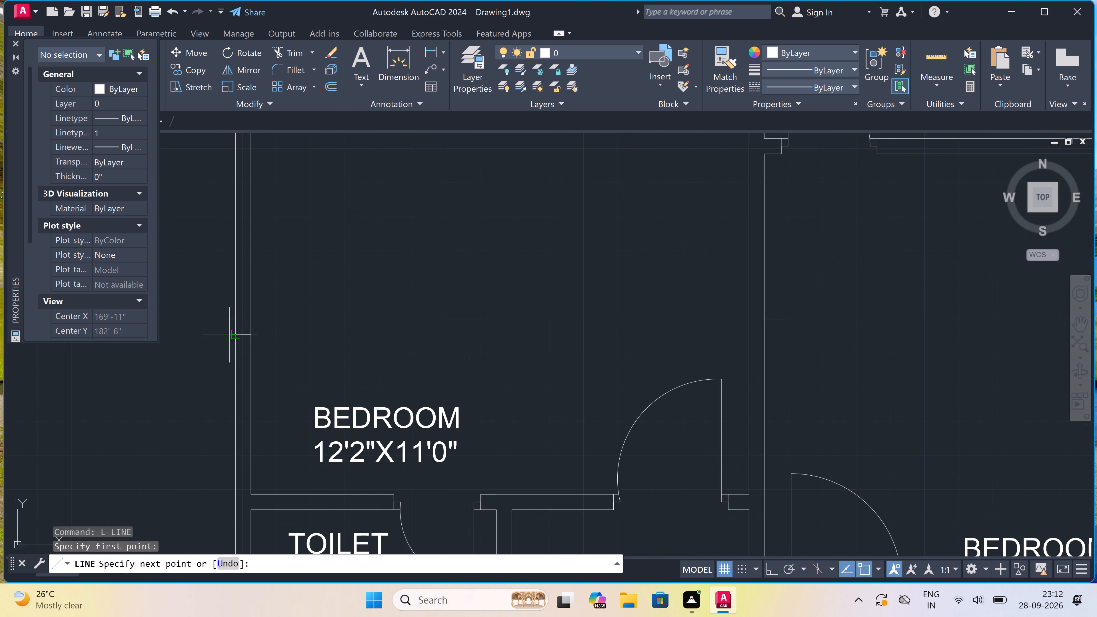
pyautogui.press('F8')
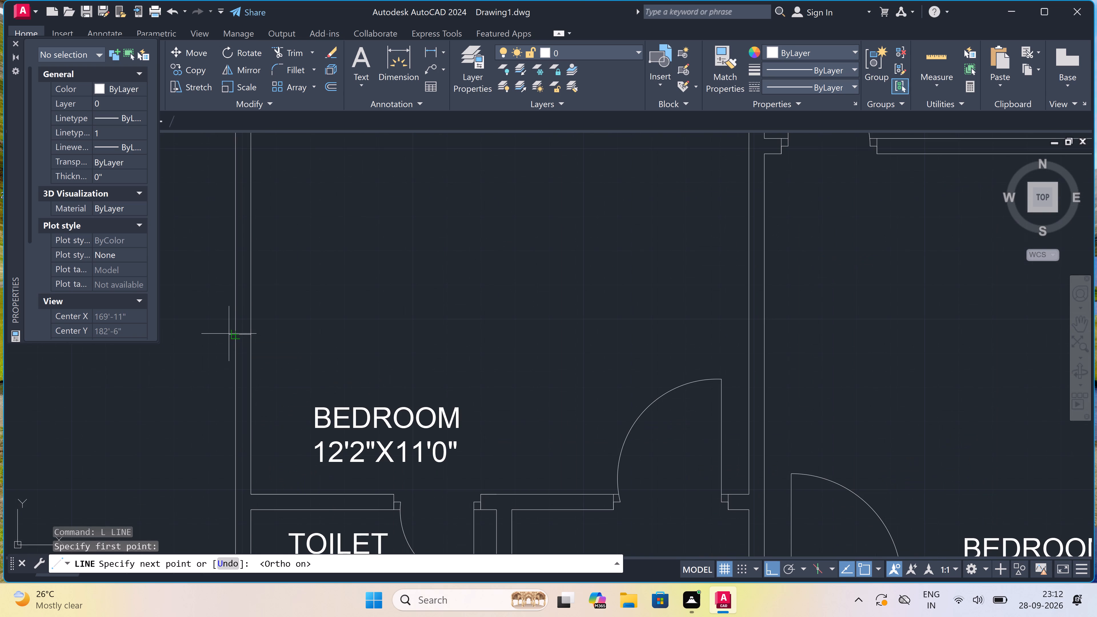
pyautogui.scroll(2, 229, 332)
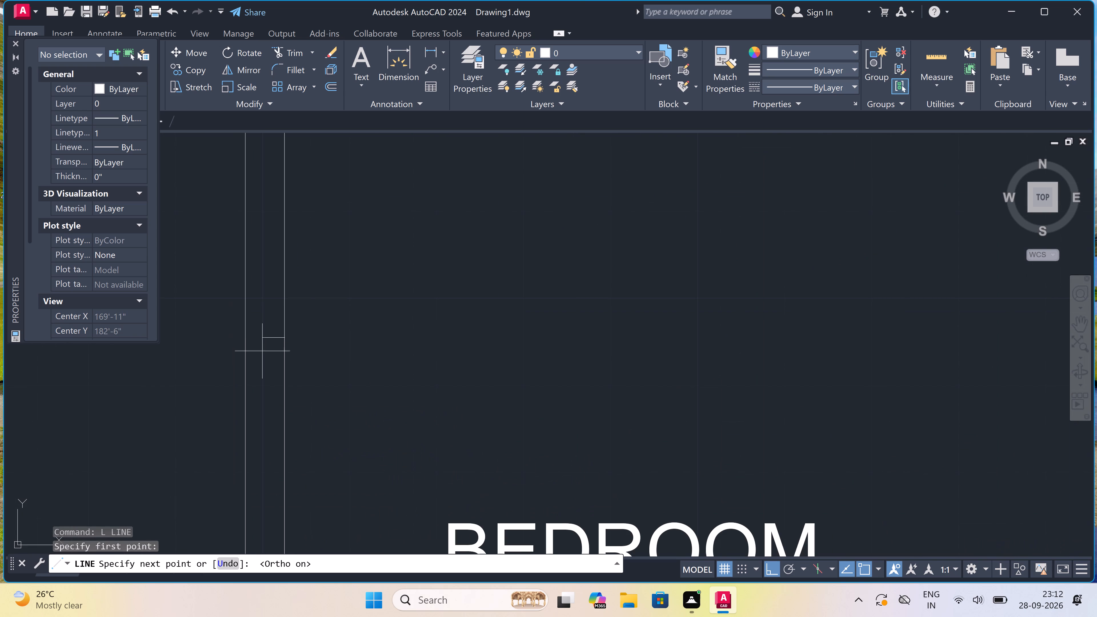
pyautogui.click(247, 341)
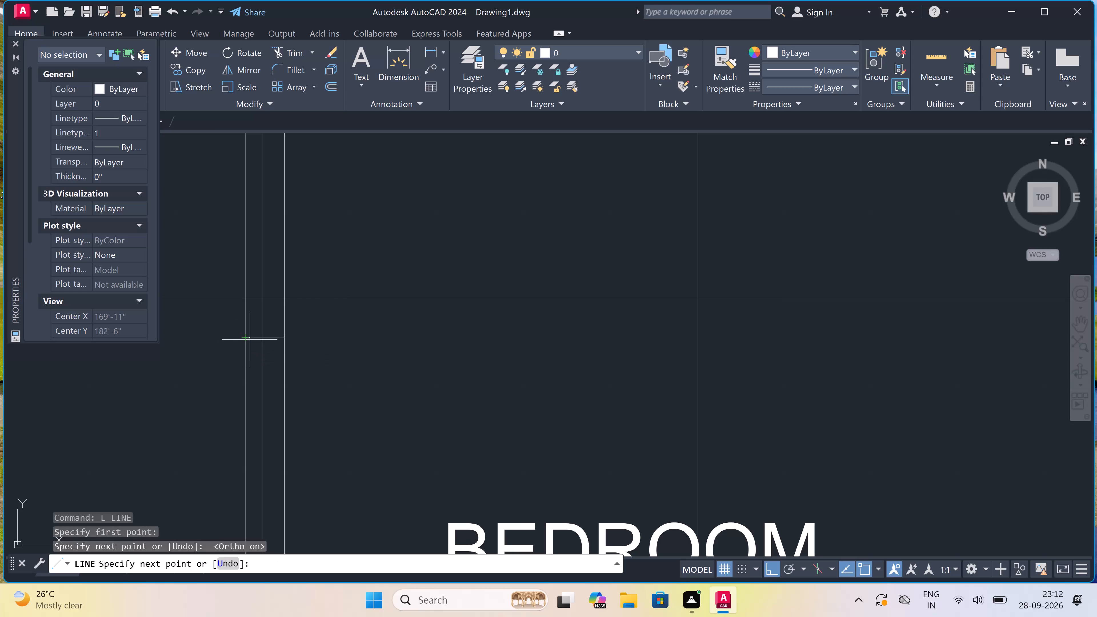
# From the cross line's midpoint, draw a 5' line up inside the upper-left bedroom's outer wall and cap it from outer to inner face.
pyautogui.click(268, 341)
pyautogui.scroll(-5, 259, 299)
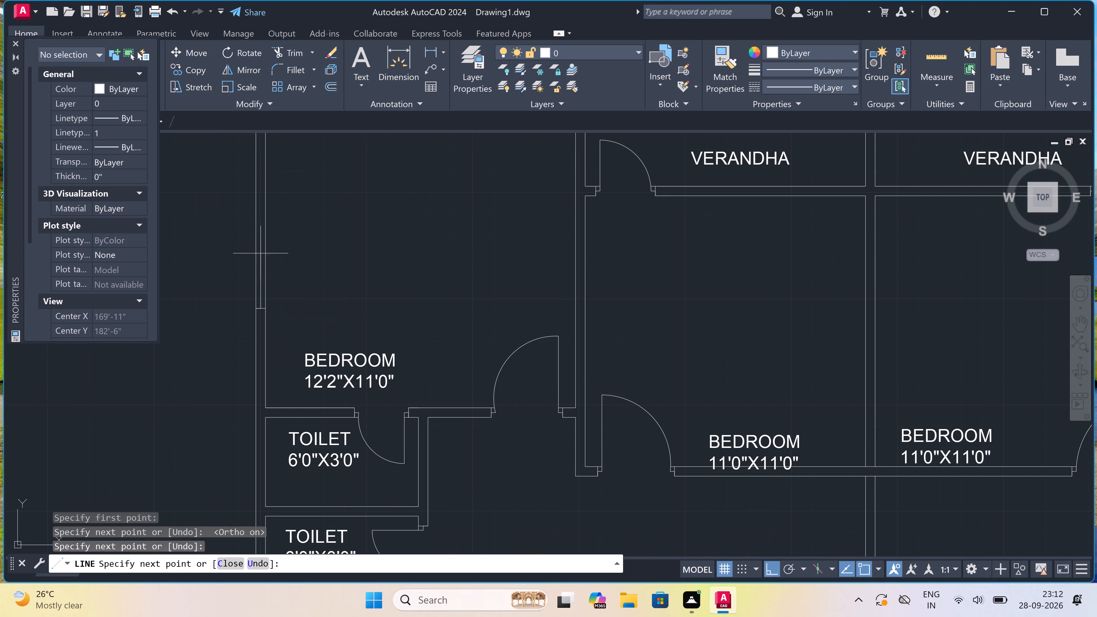
pyautogui.write("5'")
pyautogui.press('space')
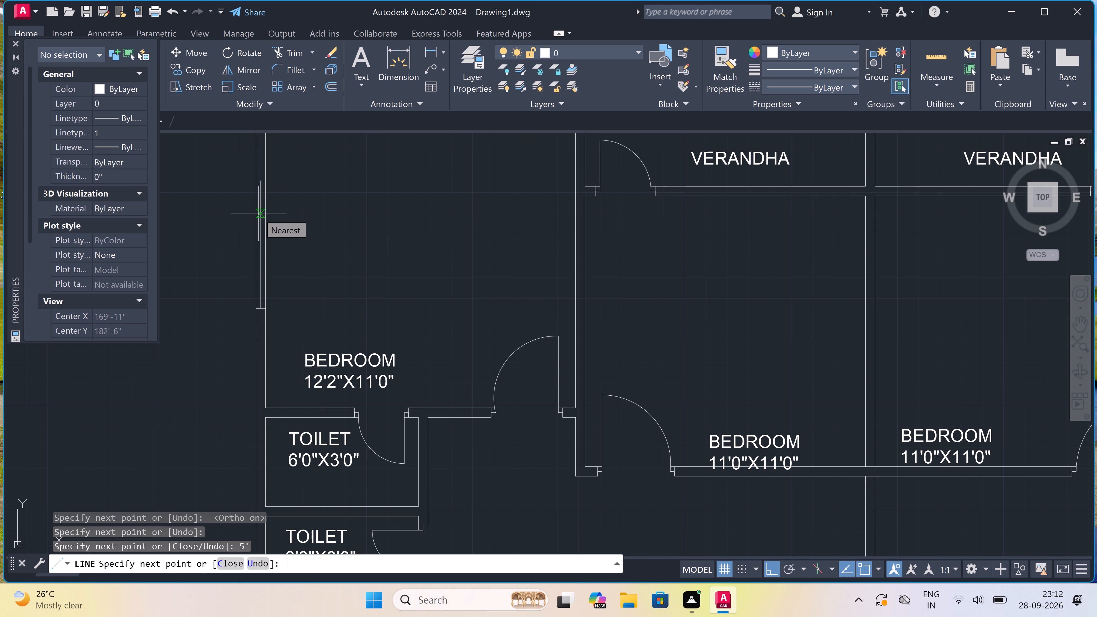
pyautogui.scroll(2, 221, 155)
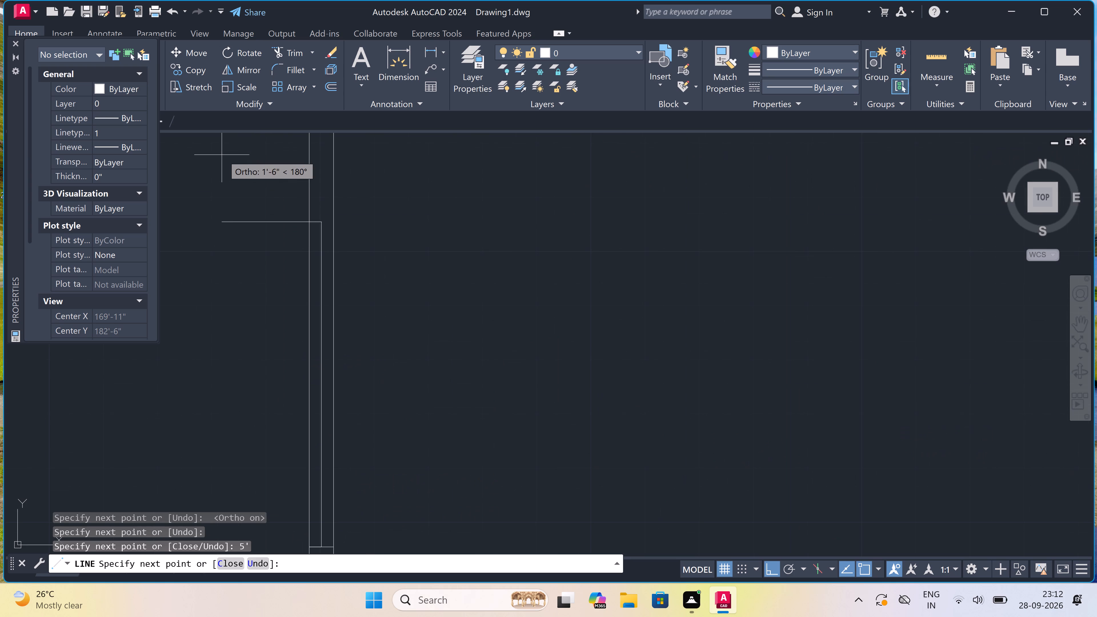
pyautogui.scroll(2, 298, 188)
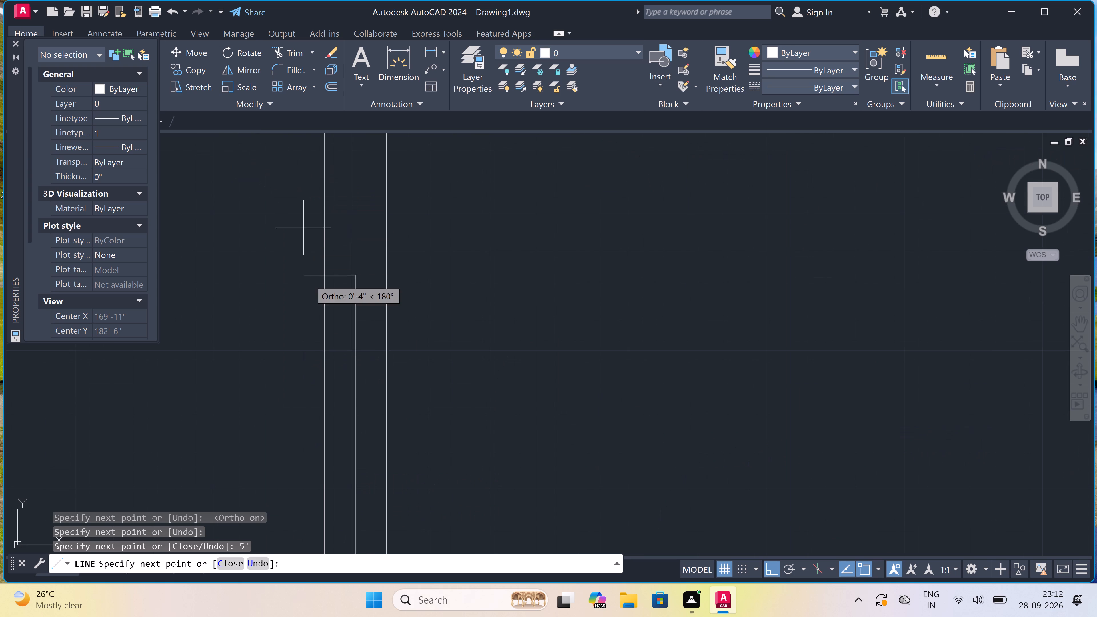
pyautogui.click(324, 275)
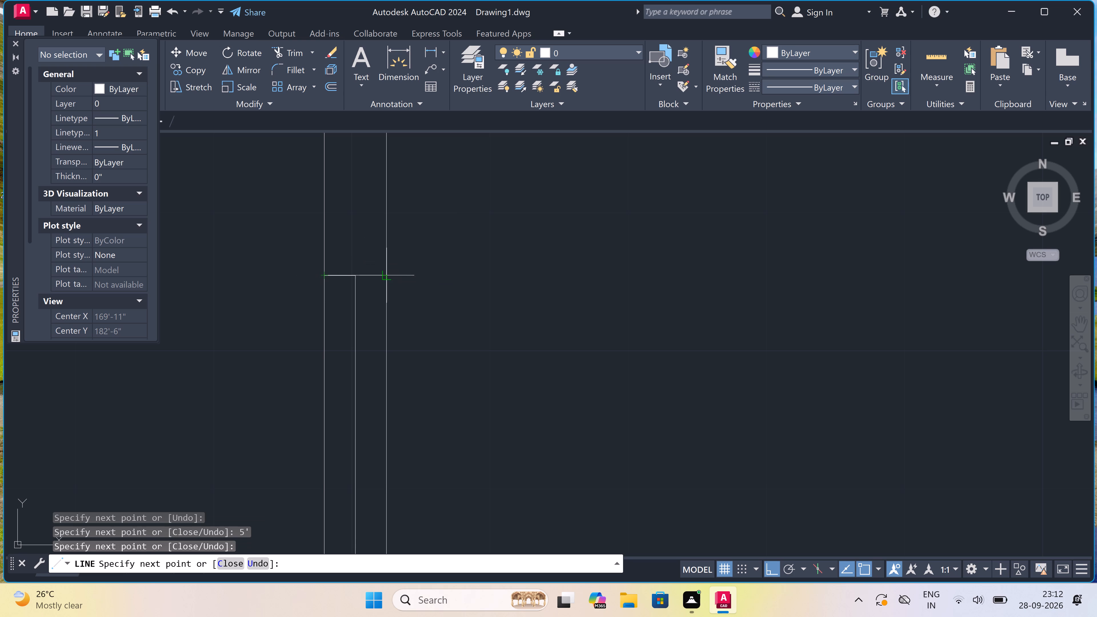
pyautogui.click(388, 278)
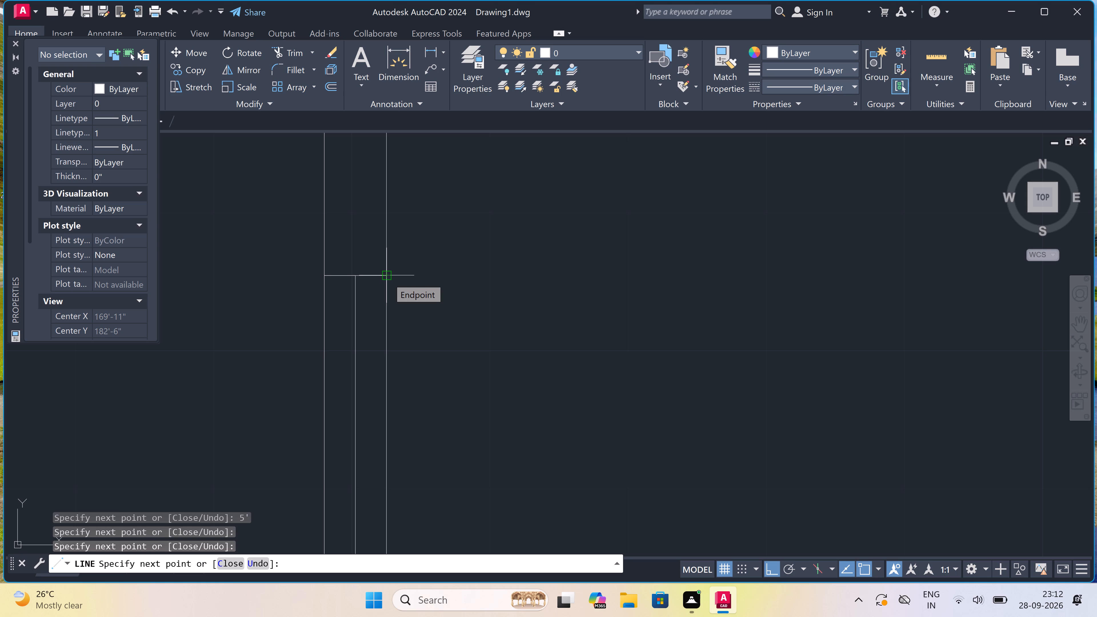
pyautogui.press('Escape')
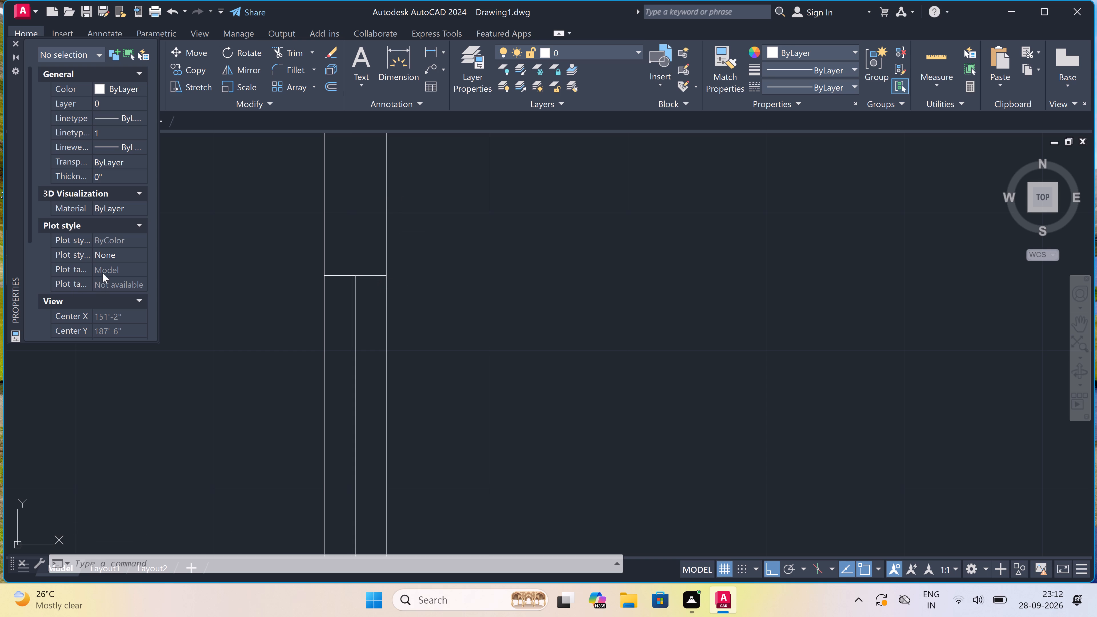
# Move the BEDROOM 11'0"X11'0" label left of the central partition straight up, clear of the wall below it.
pyautogui.scroll(-4, 341, 276)
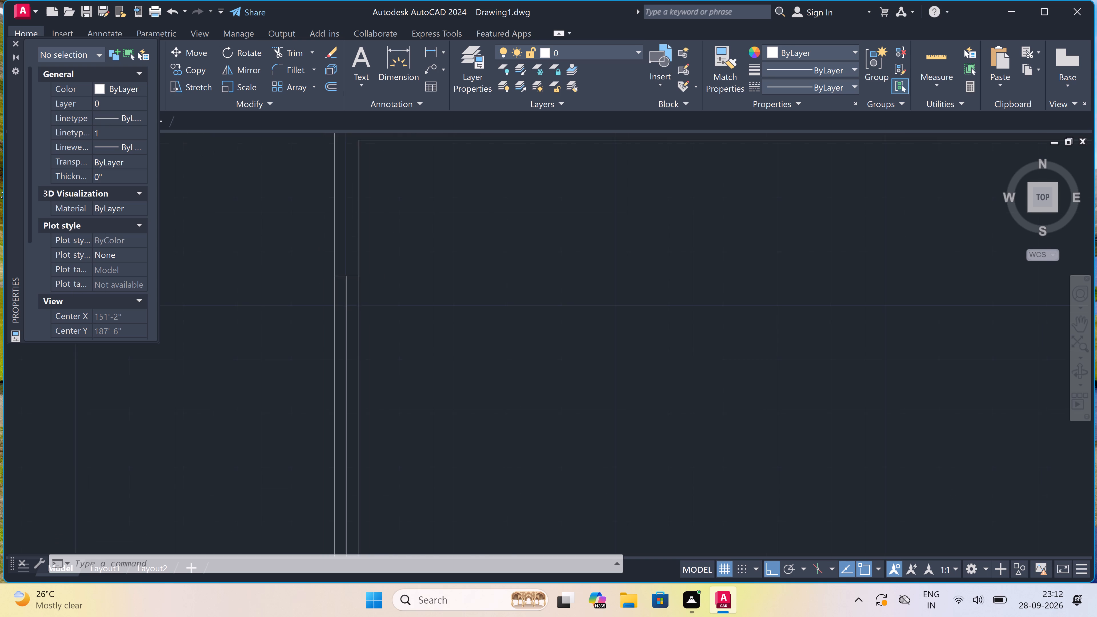
pyautogui.scroll(-3, 345, 275)
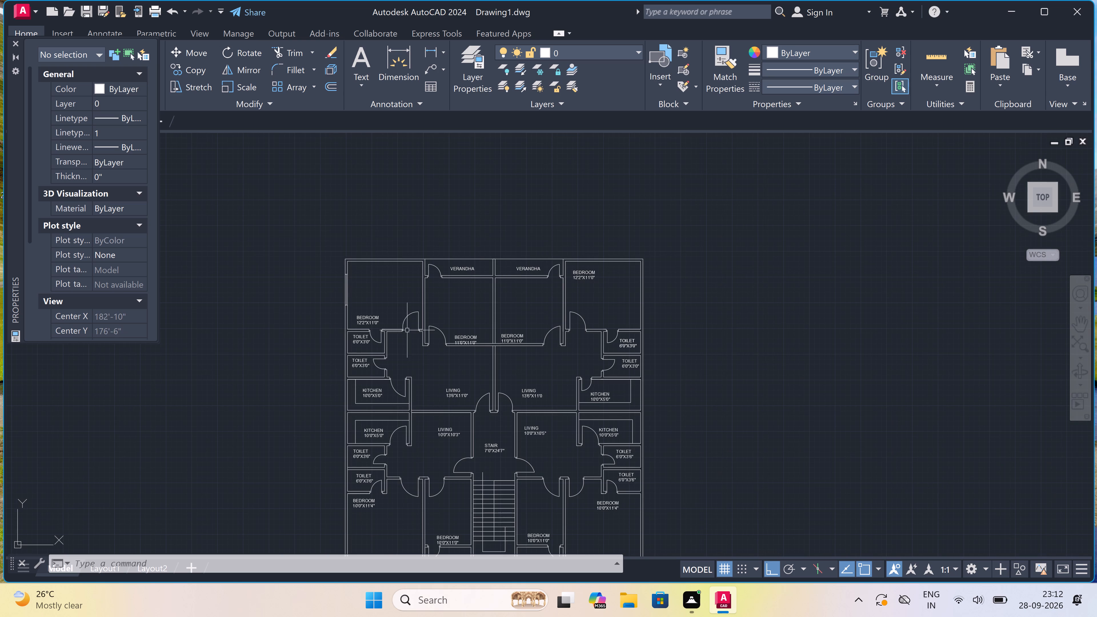
pyautogui.scroll(3, 459, 339)
pyautogui.click(459, 337)
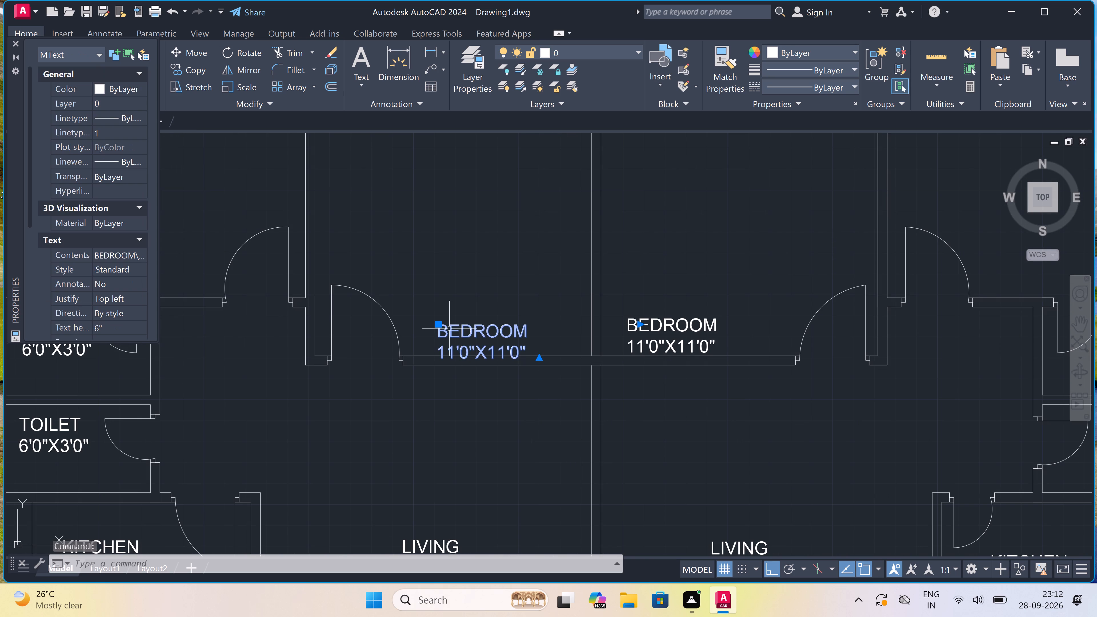
pyautogui.click(437, 324)
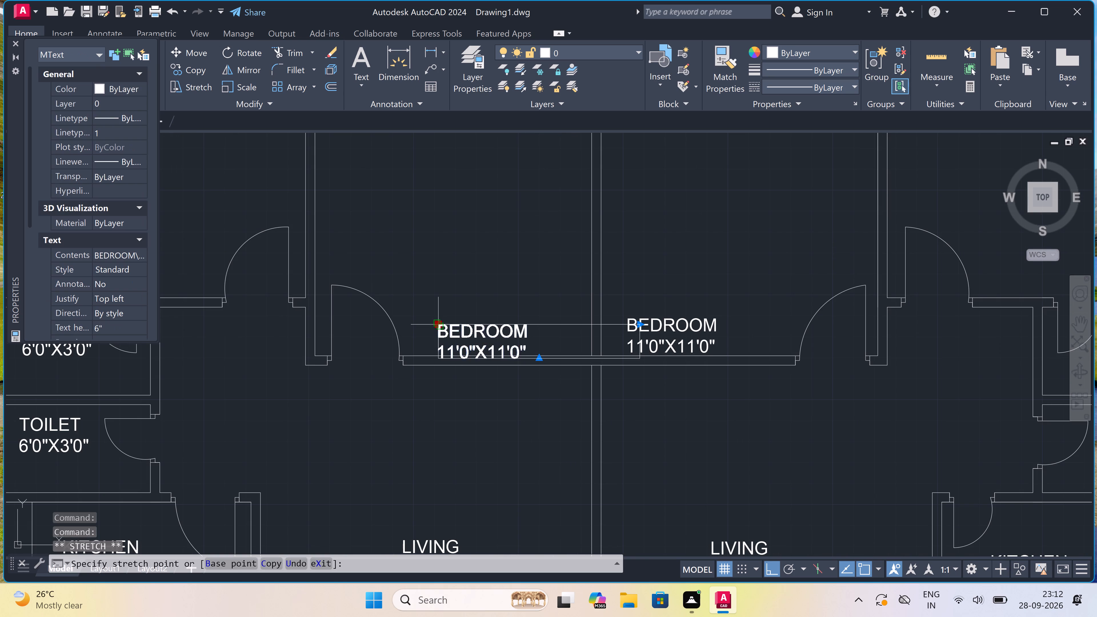
pyautogui.click(437, 297)
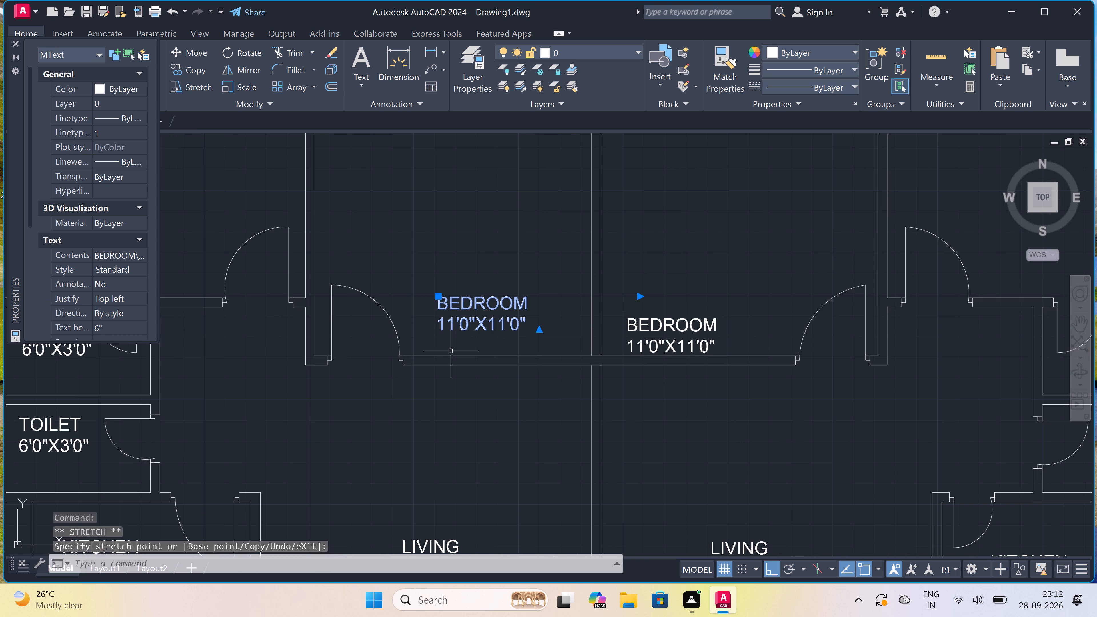
pyautogui.press('Escape')
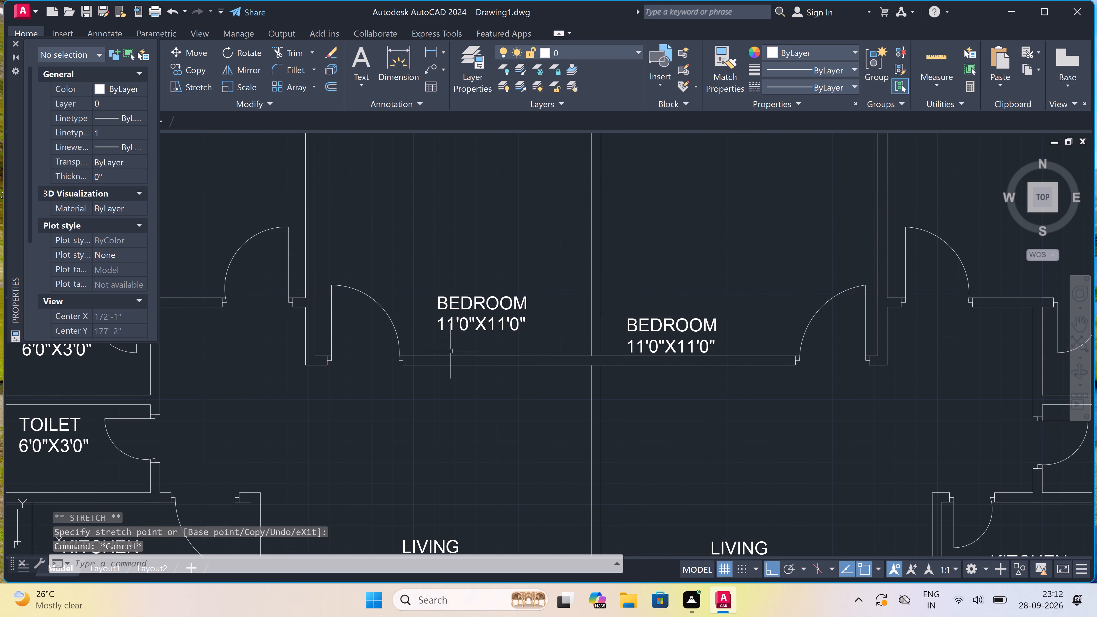
# Move the BEDROOM 11'0"X11'0" label right of the central partition straight up about 7", farther from the wall below.
pyautogui.click(640, 326)
pyautogui.click(628, 318)
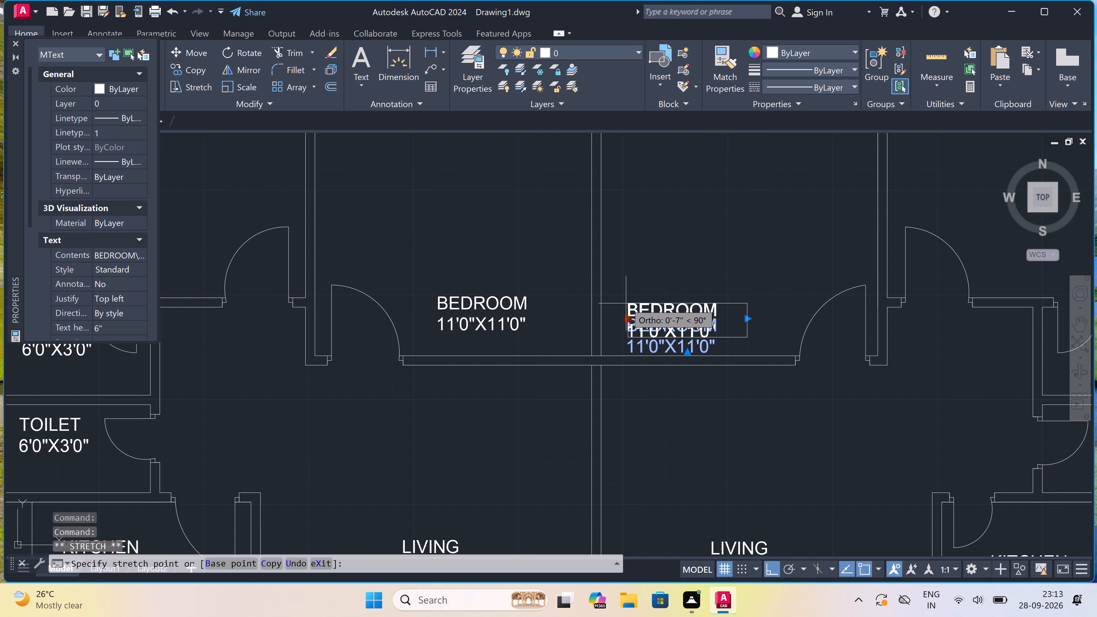
pyautogui.click(626, 303)
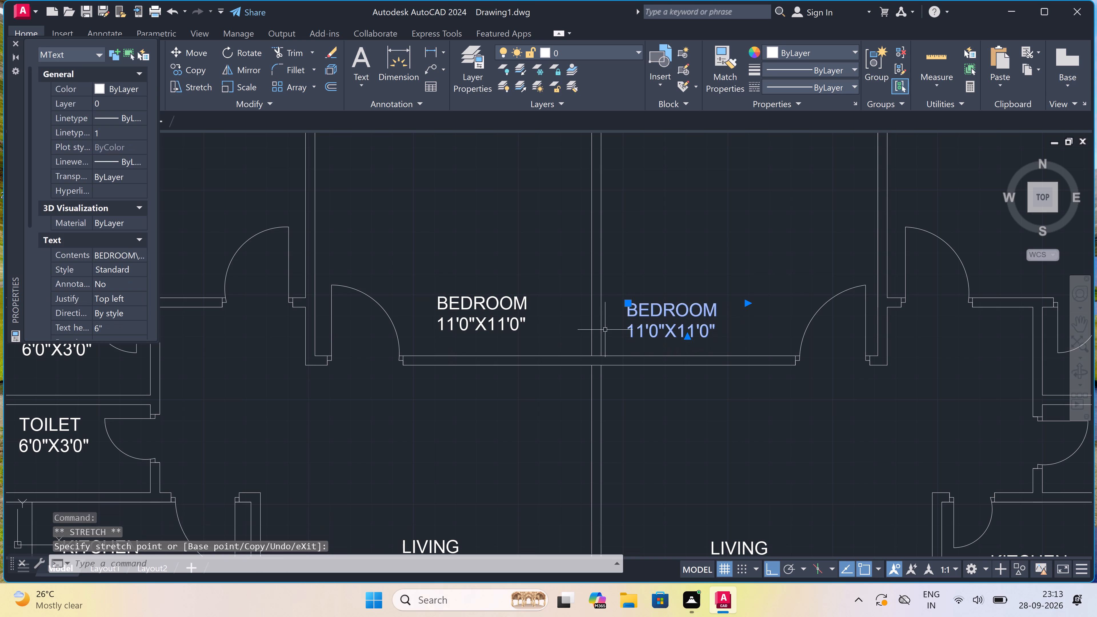
pyautogui.press('Escape')
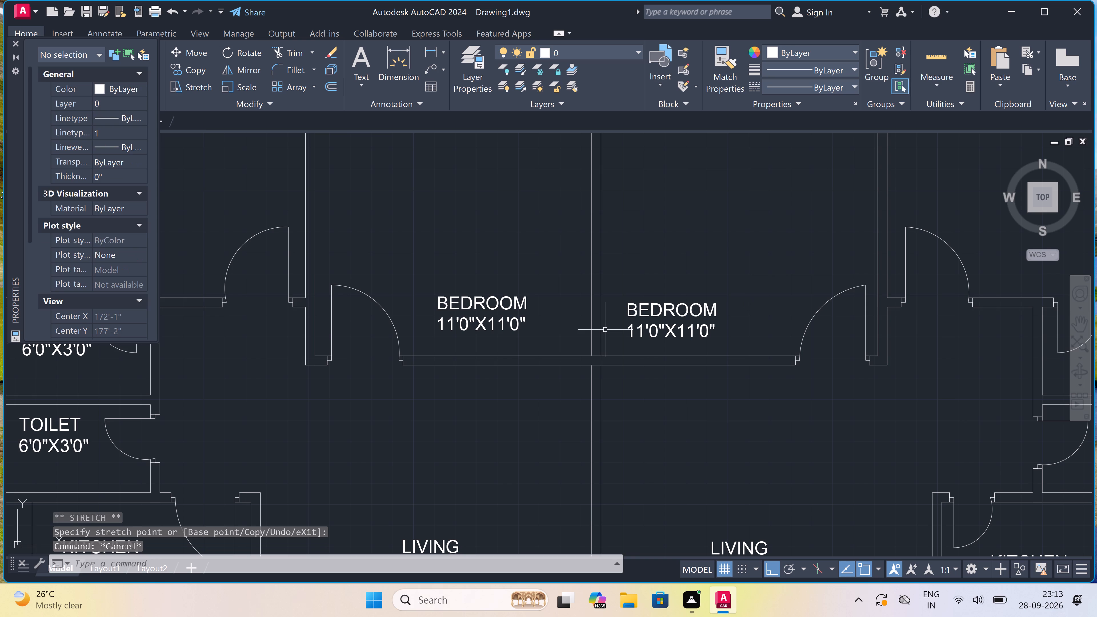
# Trim the two horizontal wall lines crossing the central partition below the BEDROOM 11'0"X11'0" labels to open the wall junction.
pyautogui.write('TR')
pyautogui.press('space')
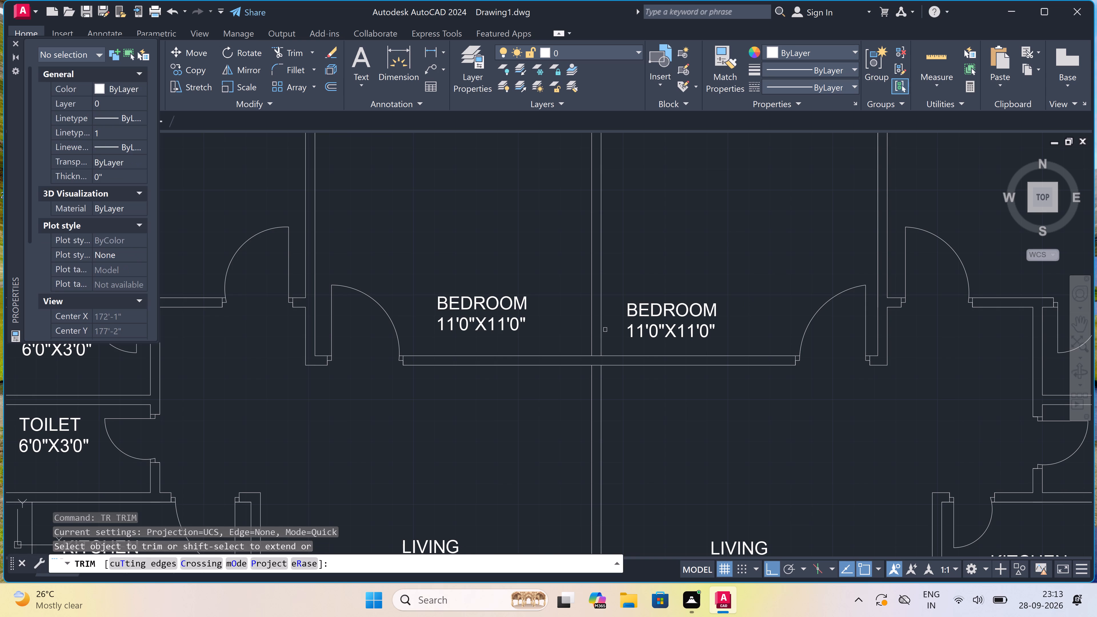
pyautogui.scroll(2, 599, 372)
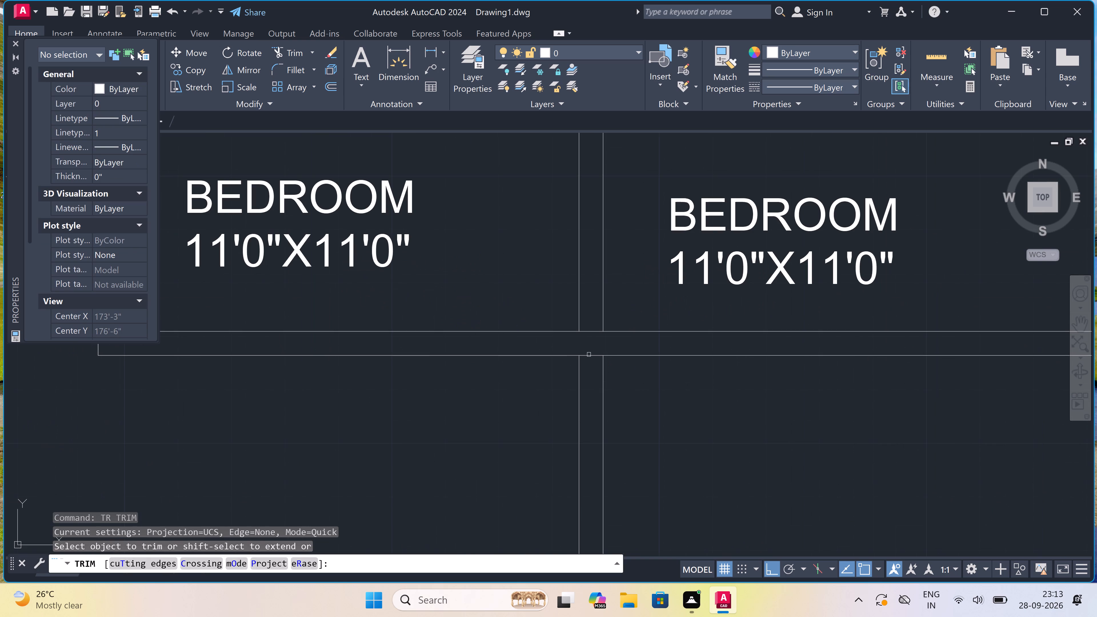
pyautogui.doubleClick(587, 314)
pyautogui.click(589, 390)
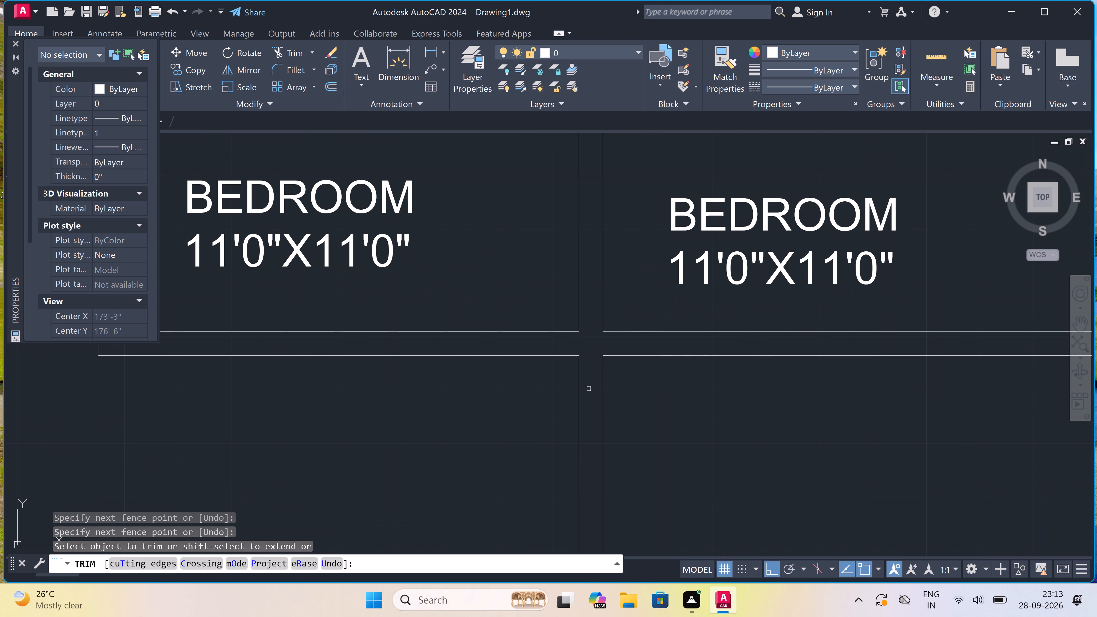
pyautogui.press('Escape')
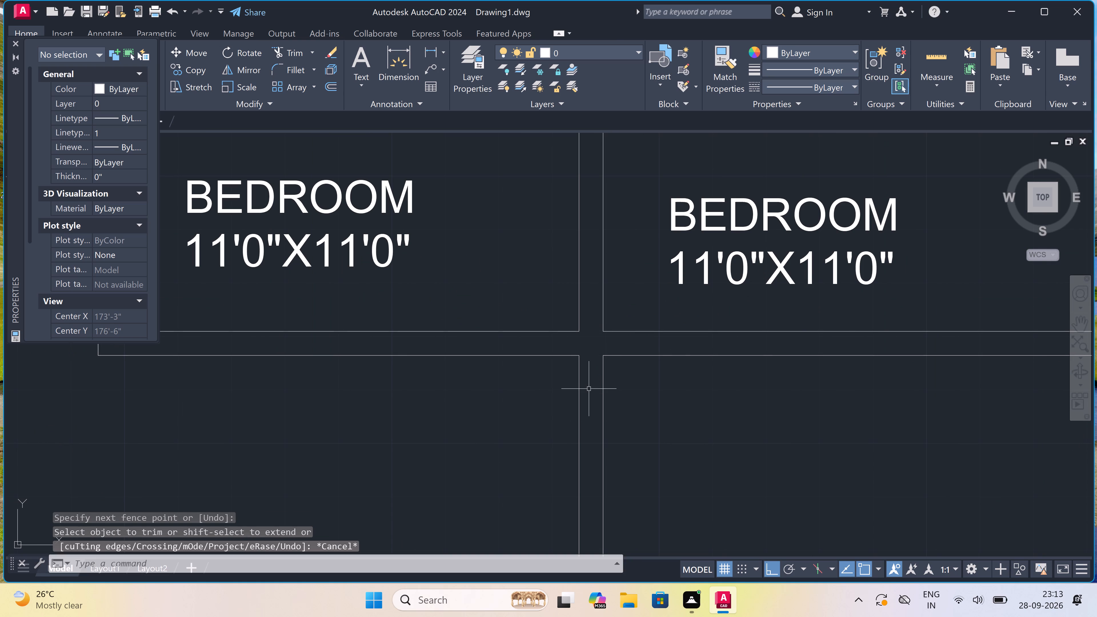
# Draw a line straight across the upper-right bedroom's outer wall, from its outer face to its inner face, above the toilet.
pyautogui.scroll(-3, 525, 303)
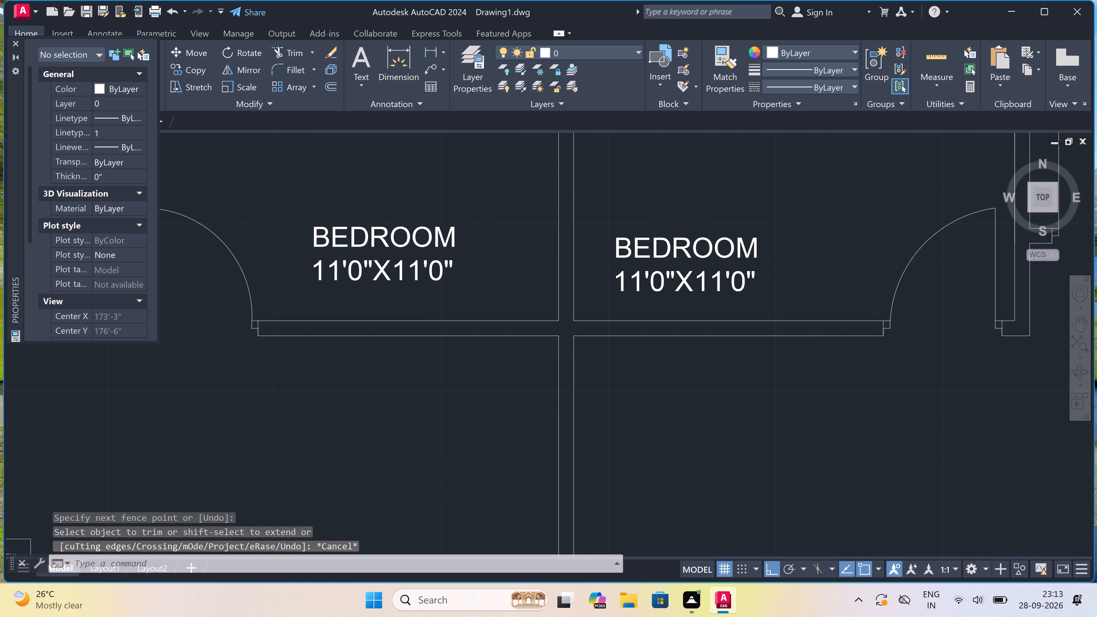
pyautogui.scroll(-4, 526, 308)
pyautogui.scroll(3, 523, 292)
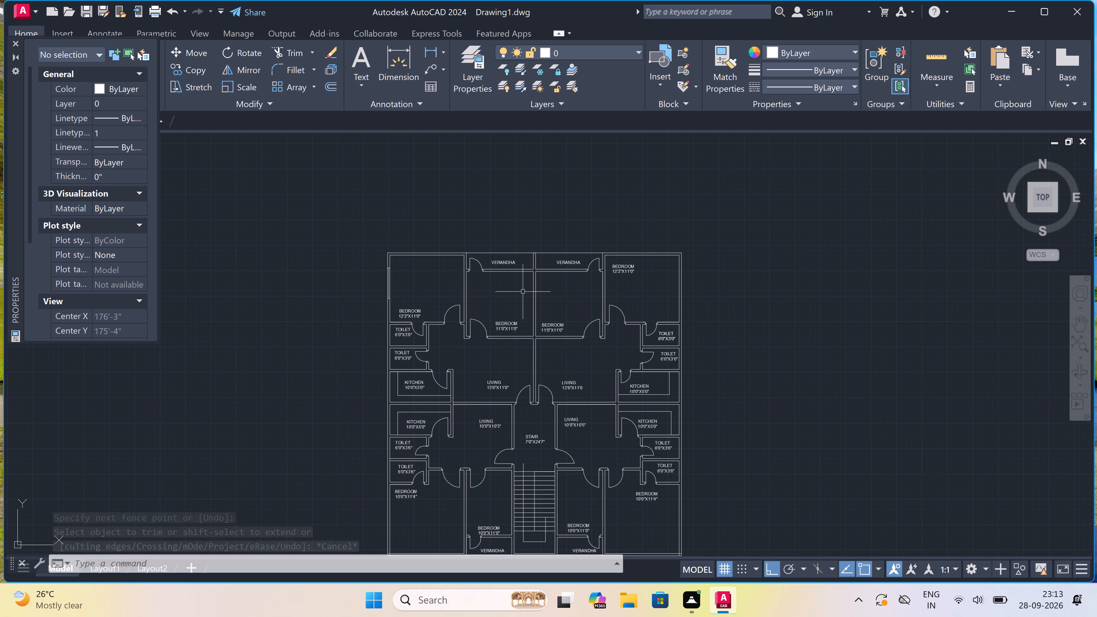
pyautogui.scroll(3, 668, 269)
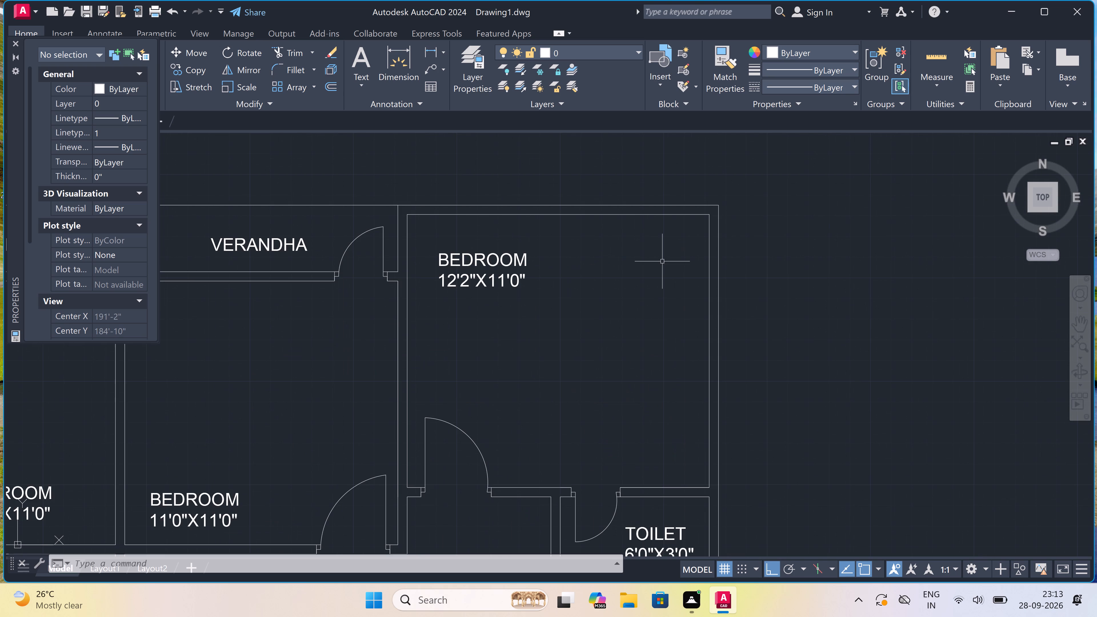
pyautogui.write('L')
pyautogui.press('space')
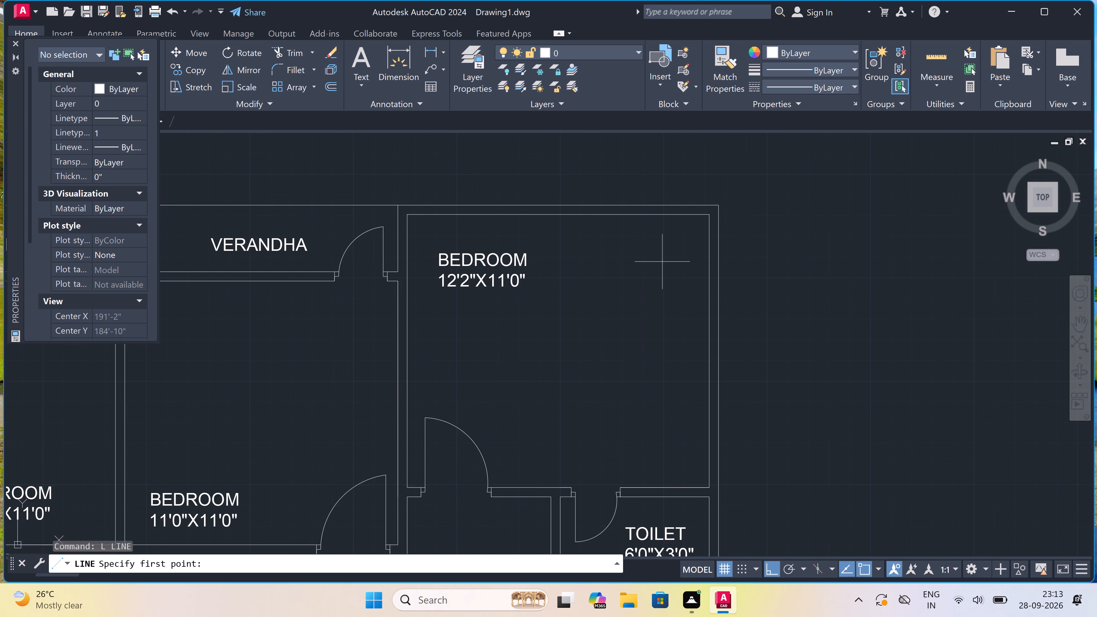
pyautogui.scroll(-2, 662, 261)
pyautogui.scroll(1, 697, 310)
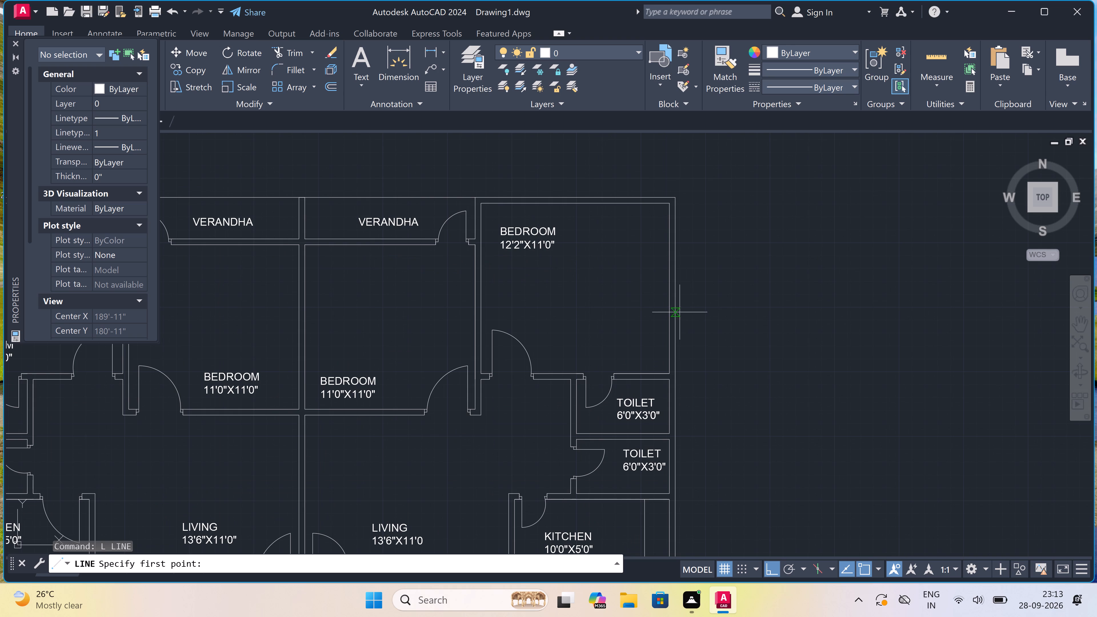
pyautogui.click(677, 315)
pyautogui.scroll(2, 664, 317)
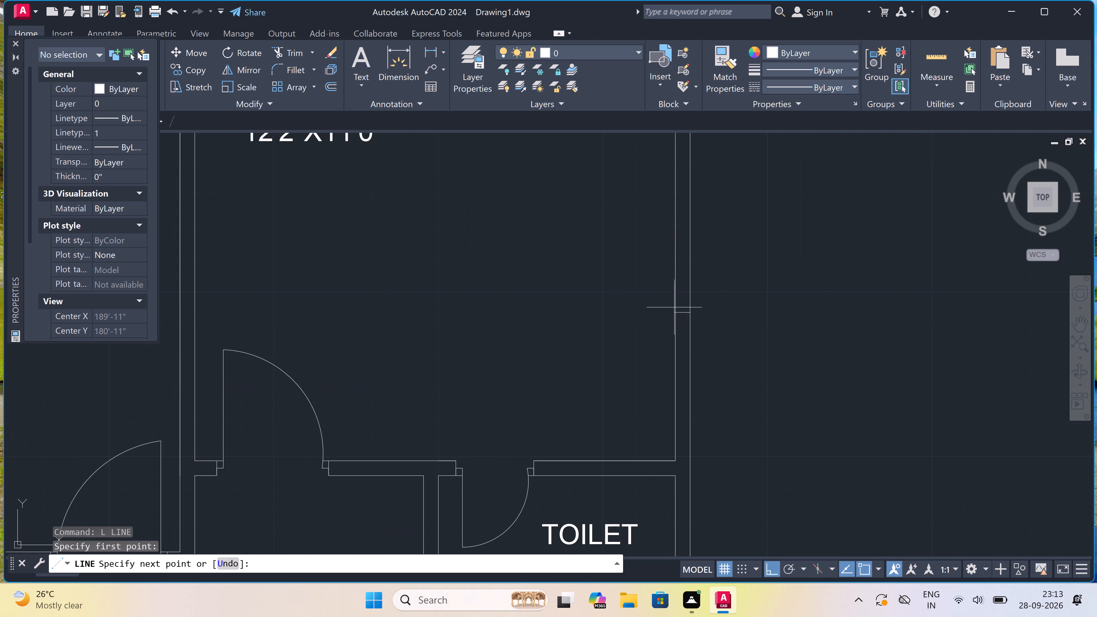
pyautogui.click(673, 310)
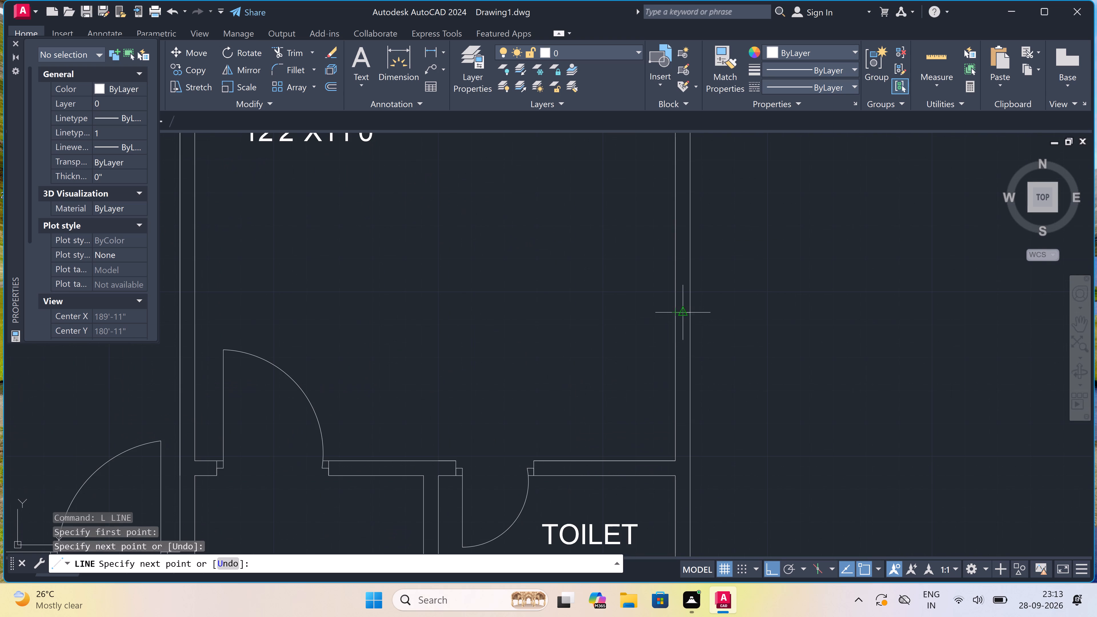
# From the cross line's midpoint, draw a 5' line up inside the upper-right bedroom's outer wall and cap it from outer to inner face.
pyautogui.click(684, 309)
pyautogui.scroll(-3, 679, 234)
pyautogui.scroll(4, 679, 227)
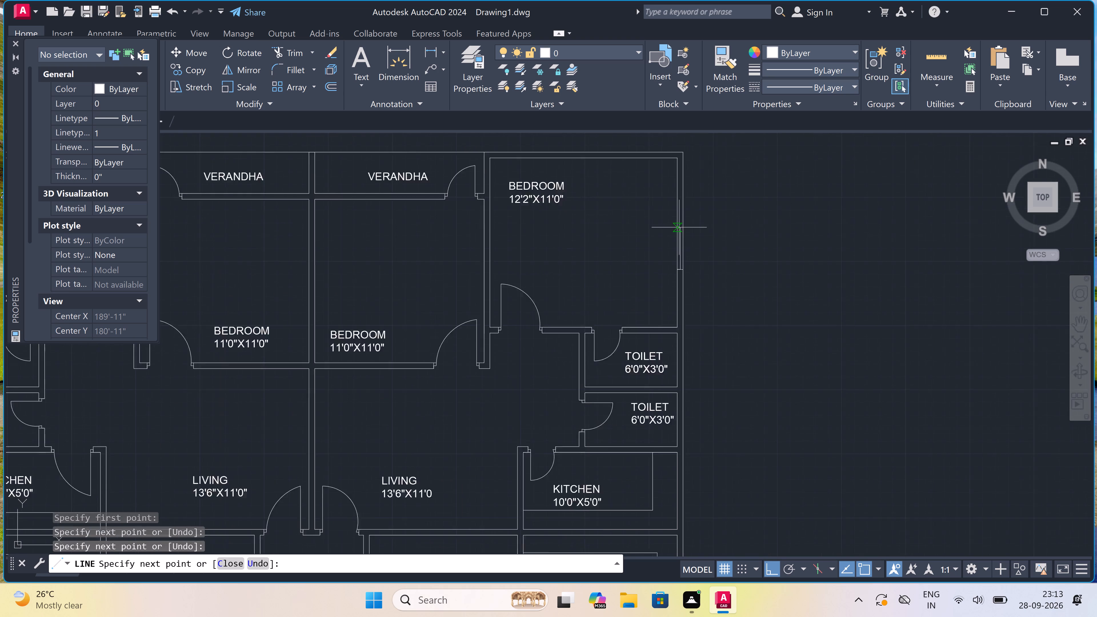
pyautogui.press('5')
pyautogui.press("'")
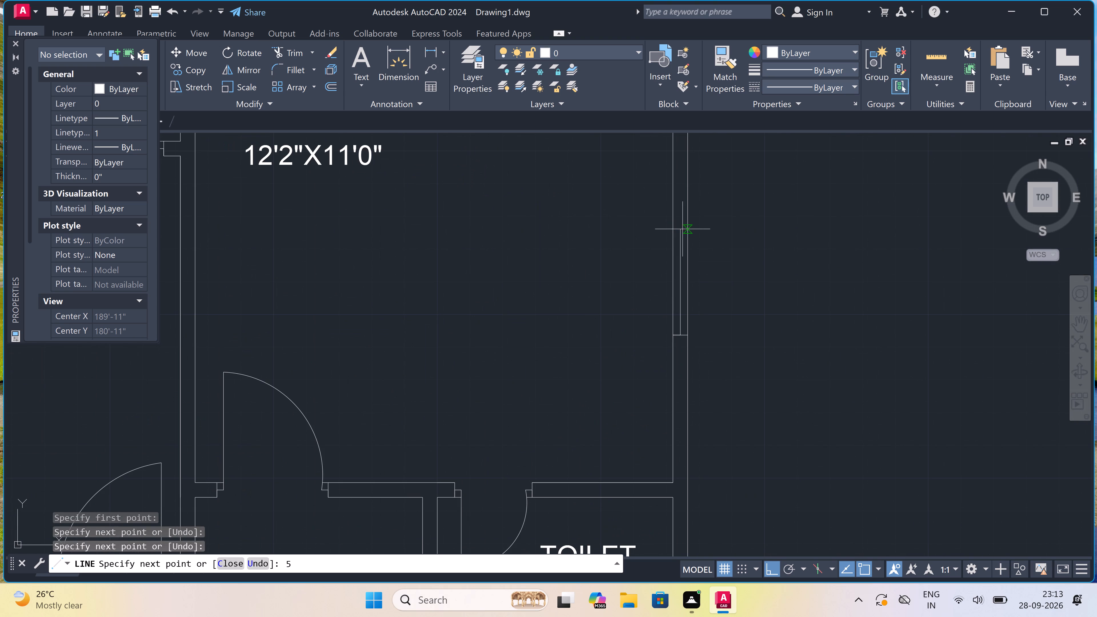
pyautogui.press('space')
pyautogui.scroll(-2, 681, 229)
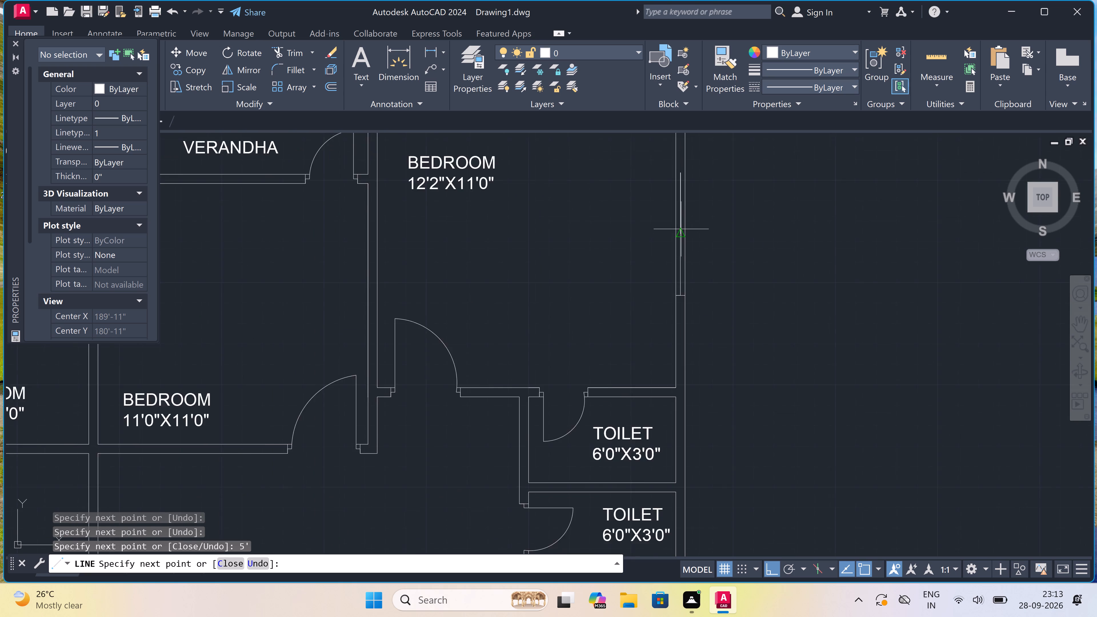
pyautogui.scroll(-2, 681, 229)
pyautogui.scroll(5, 682, 198)
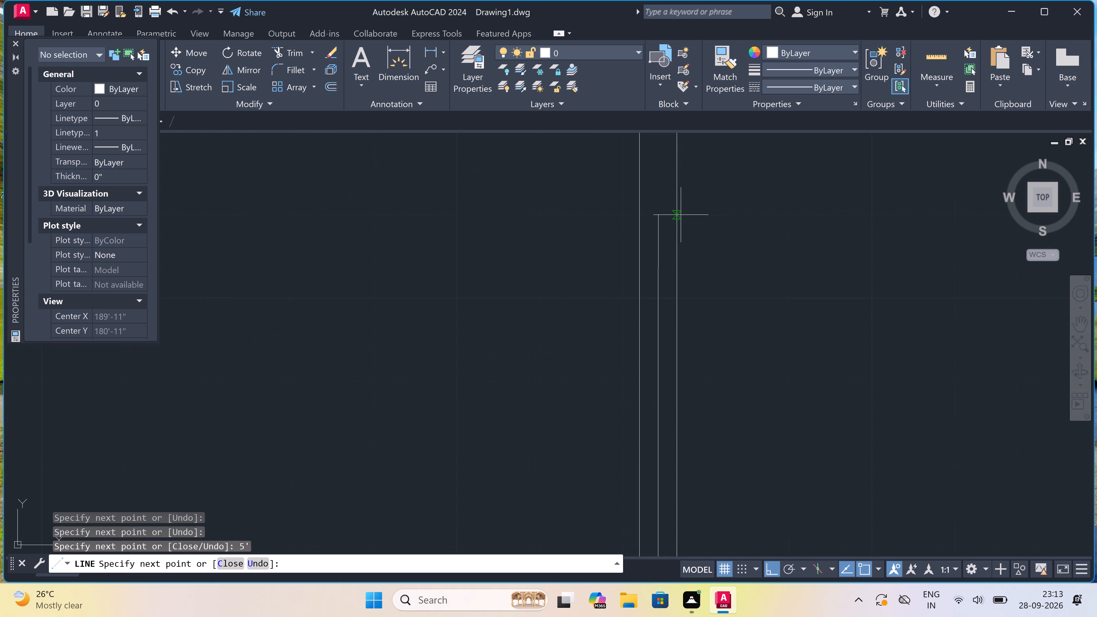
pyautogui.click(679, 264)
pyautogui.click(638, 266)
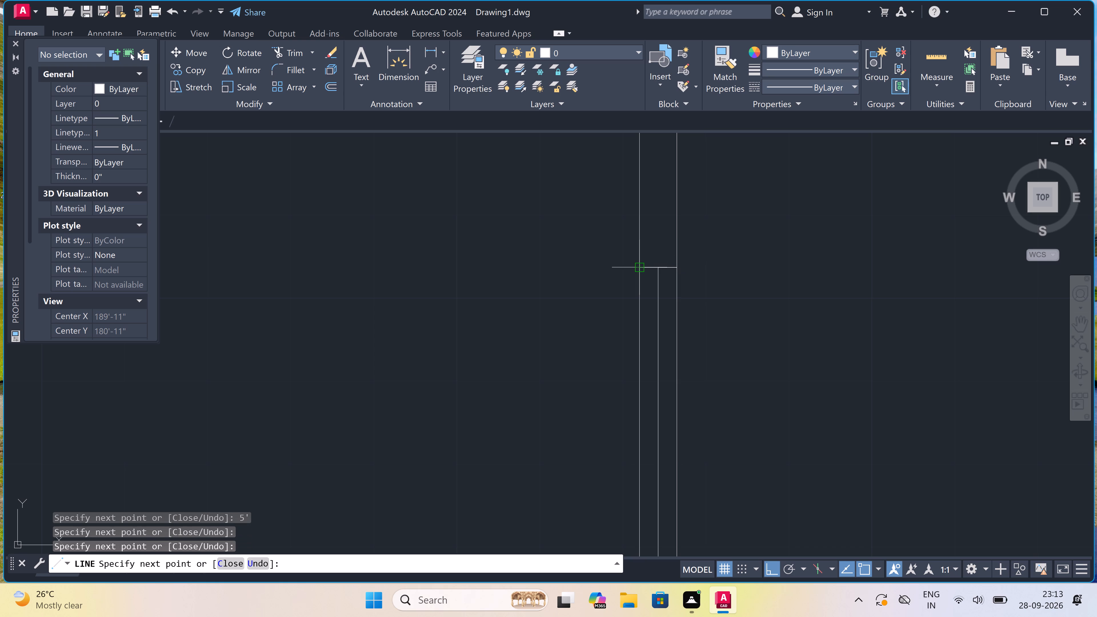
pyautogui.press('Escape')
# Draw a line straight across the wall below the left VERANDHA label, from upper to lower face, a short way left of the central partition.
pyautogui.press('space')
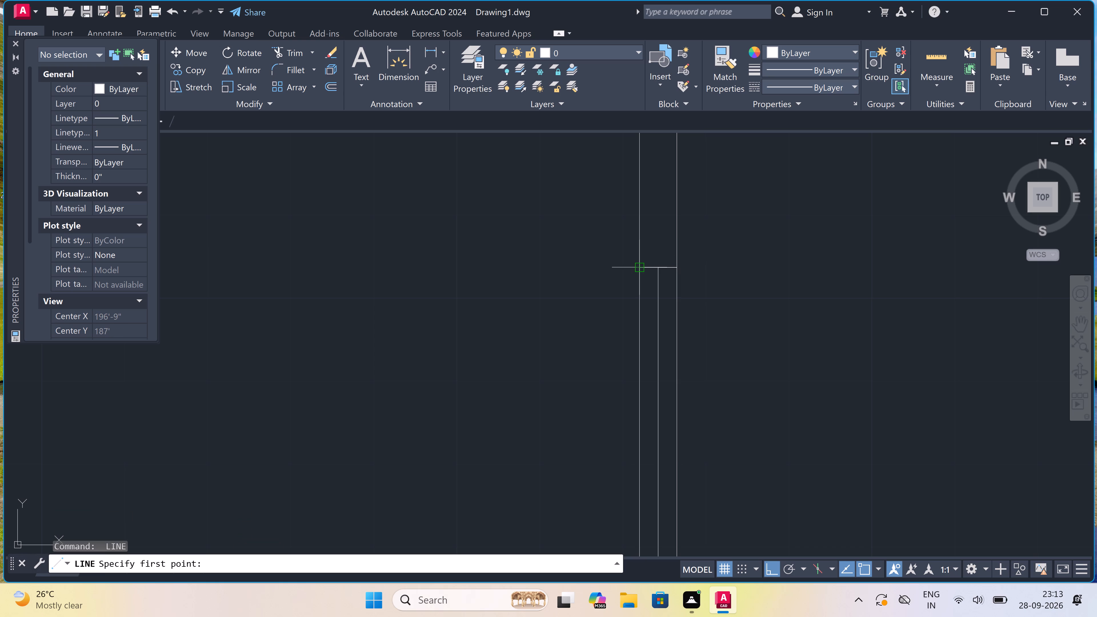
pyautogui.scroll(-2, 629, 248)
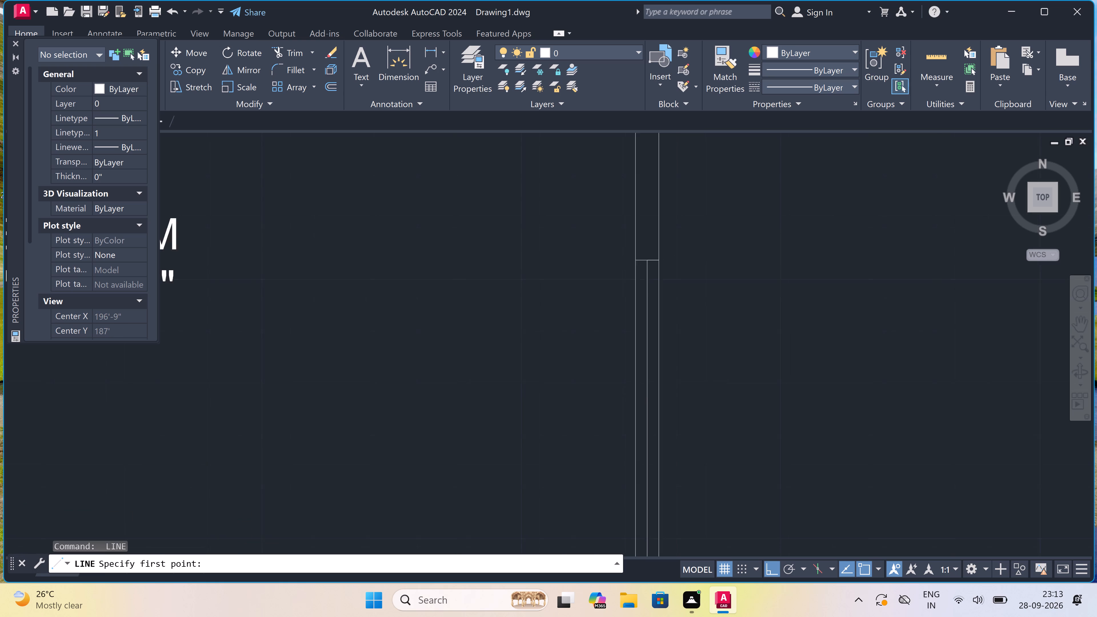
pyautogui.scroll(-2, 622, 249)
pyautogui.scroll(-2, 558, 266)
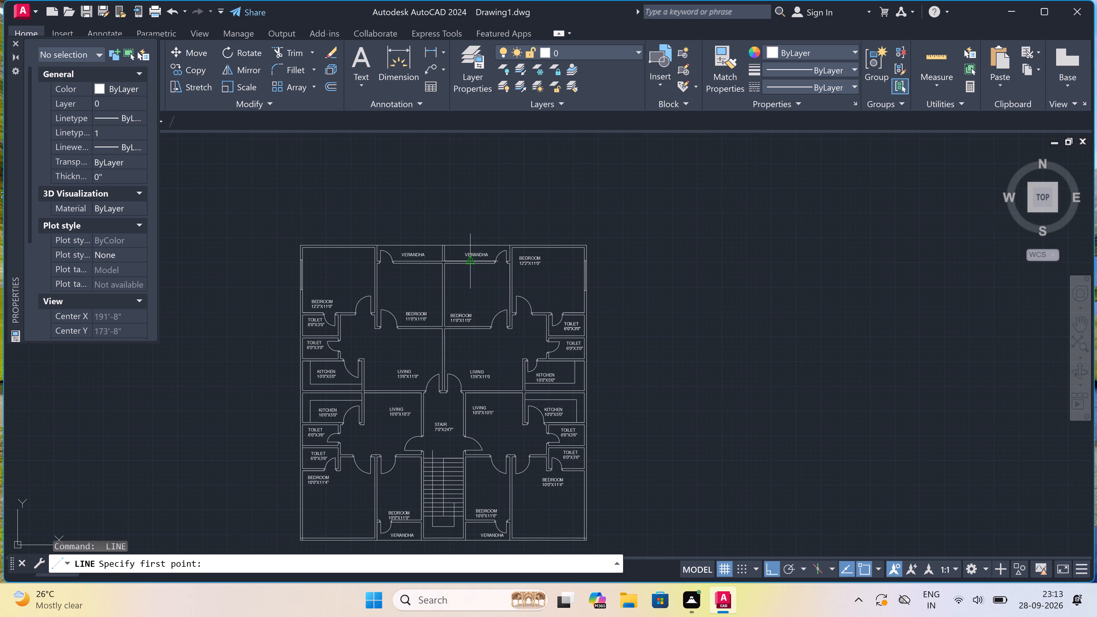
pyautogui.scroll(-2, 474, 258)
pyautogui.scroll(2, 437, 270)
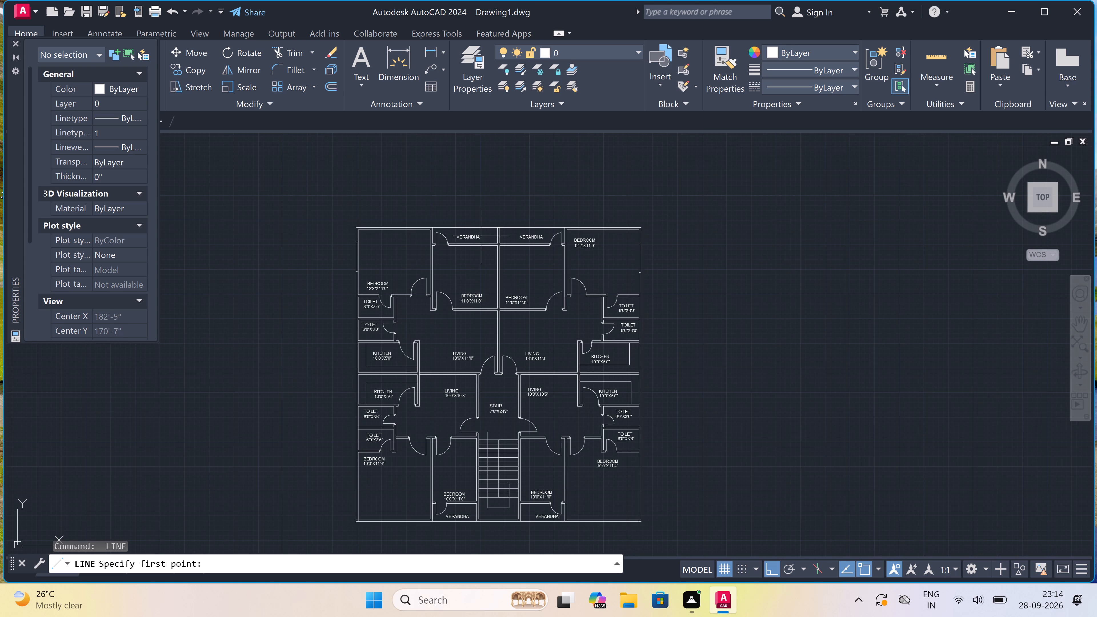
pyautogui.scroll(4, 483, 233)
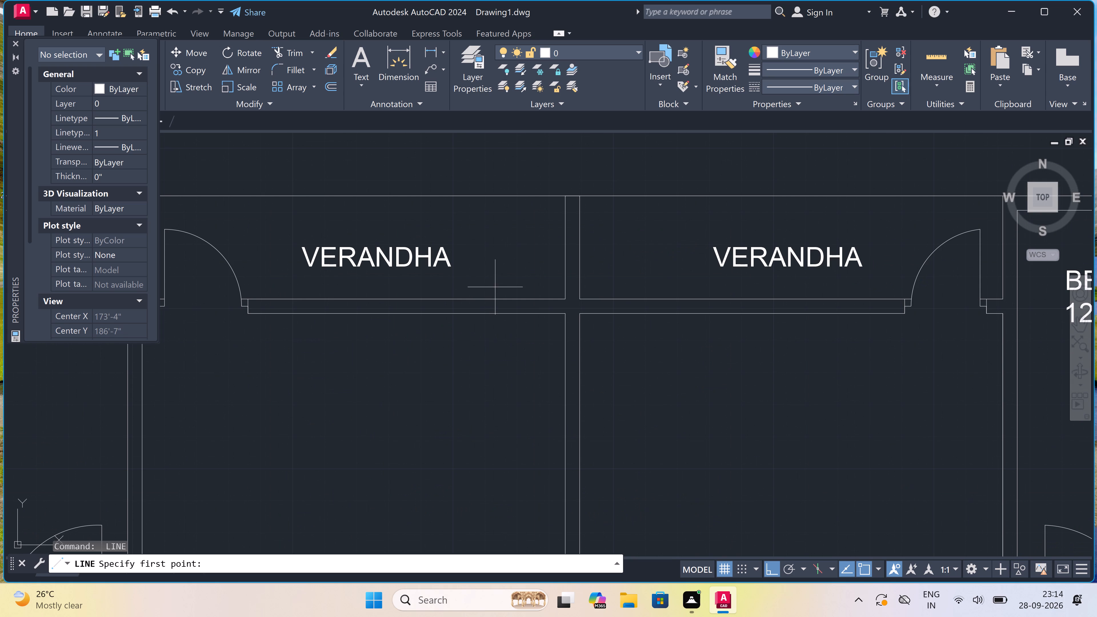
pyautogui.doubleClick(507, 297)
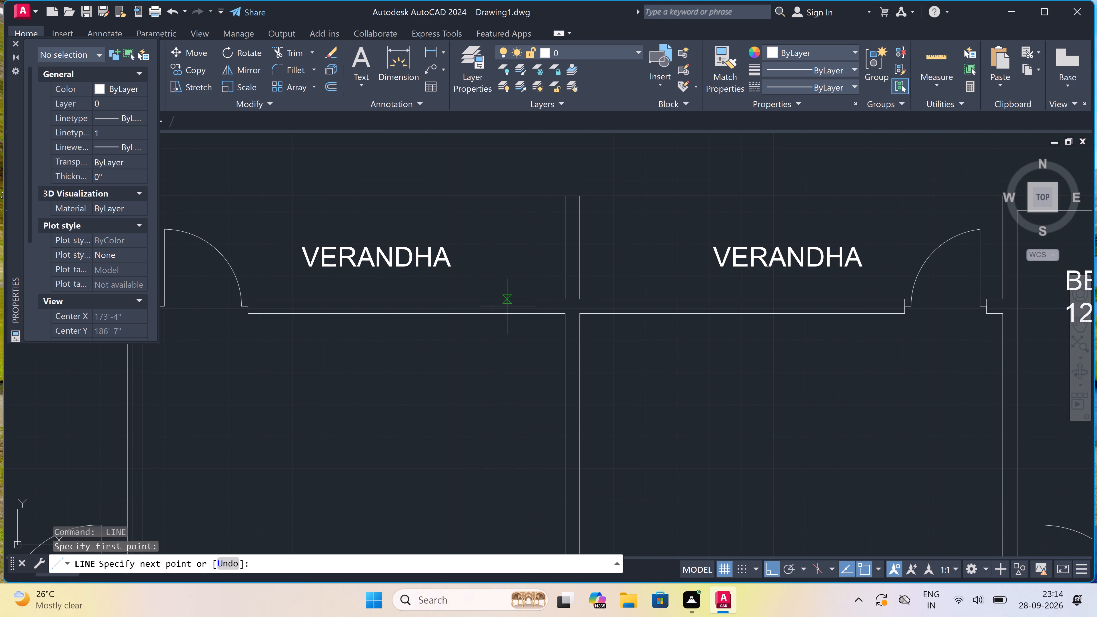
pyautogui.click(507, 310)
# From the cross line's midpoint, draw a 5' line left inside the left verandha's lower wall and cap it from upper to lower face.
pyautogui.click(505, 305)
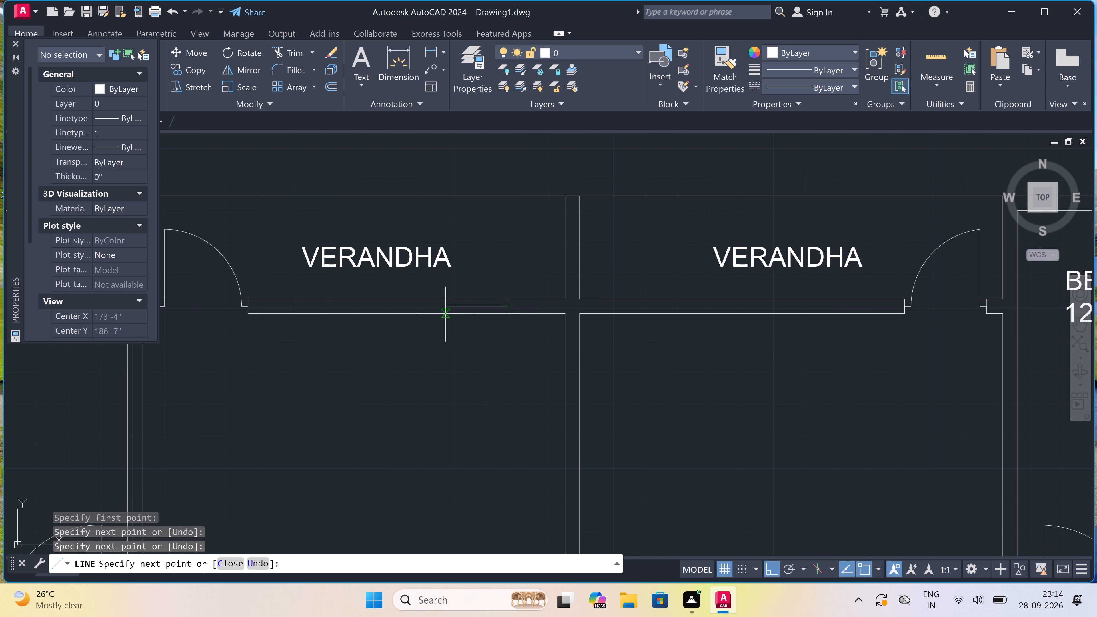
pyautogui.write("5'")
pyautogui.press('space')
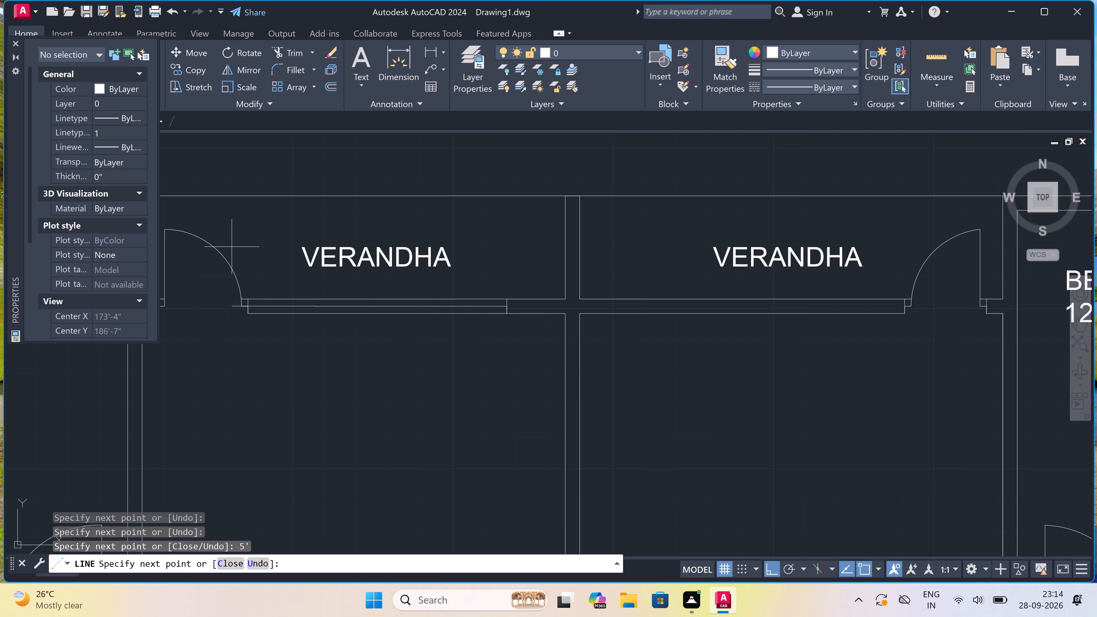
pyautogui.scroll(3, 314, 298)
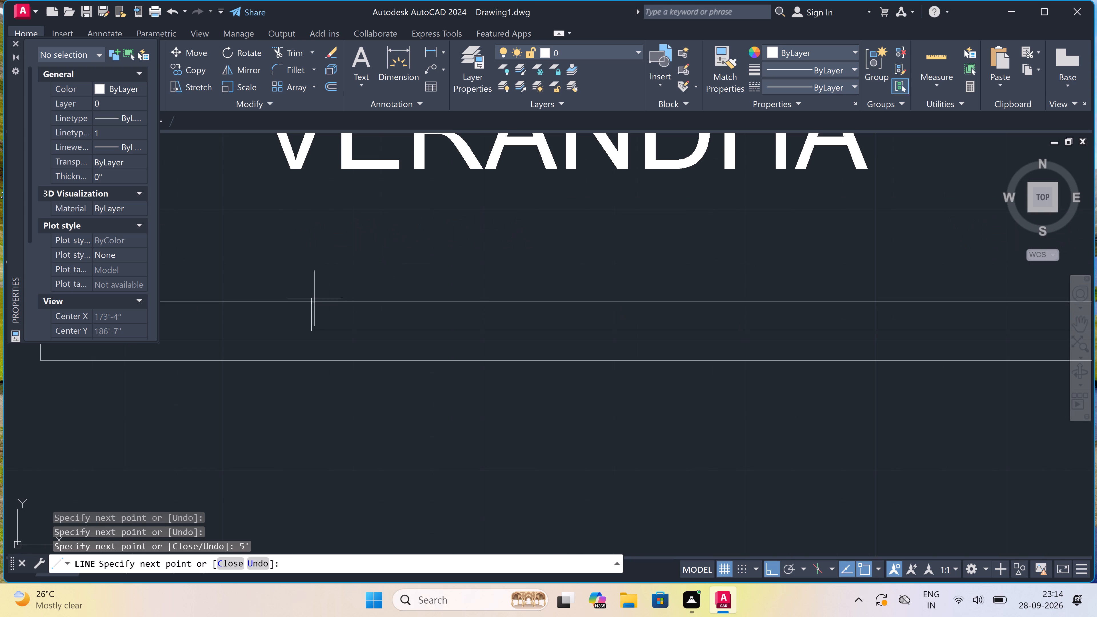
pyautogui.click(311, 298)
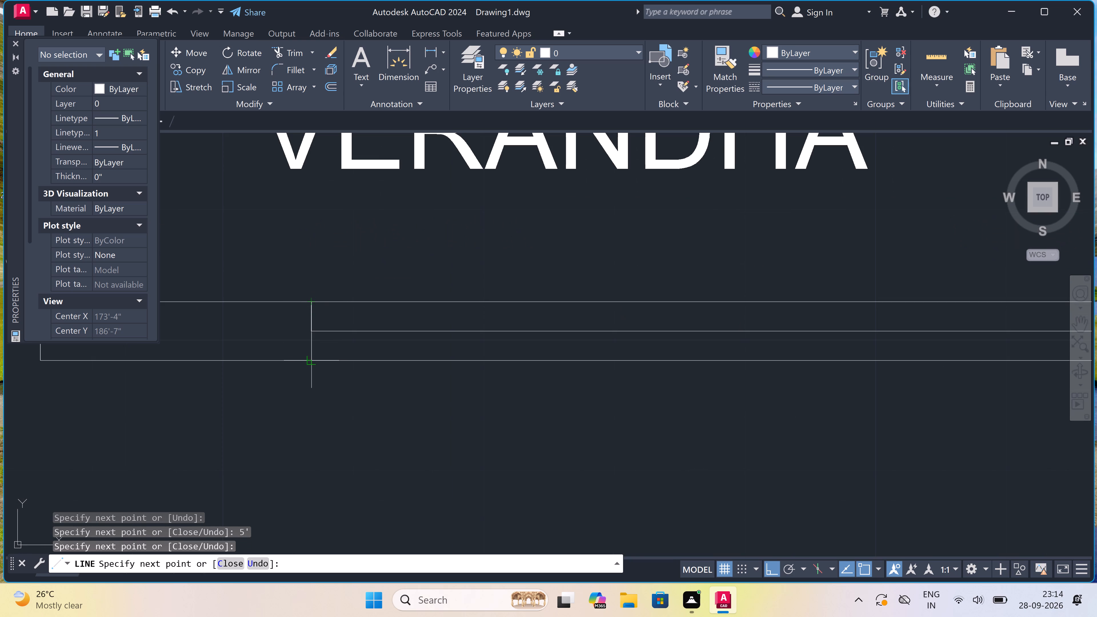
pyautogui.click(314, 358)
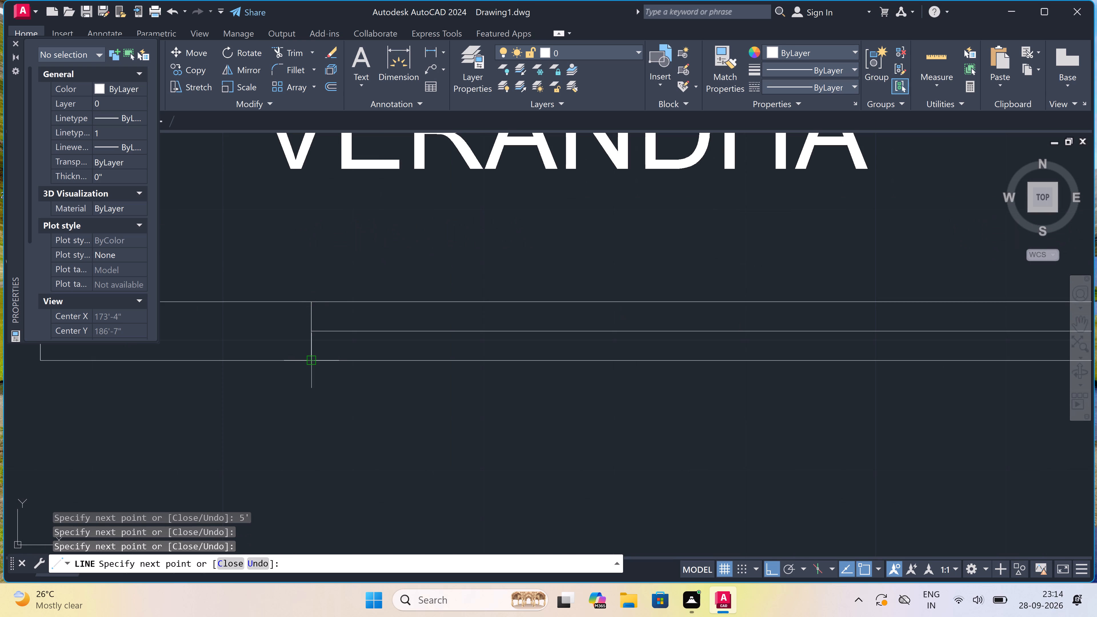
pyautogui.press('Escape')
# Draw a line straight across the wall below the right VERANDHA label, from upper to lower face, a short way right of the central partition.
pyautogui.press('space')
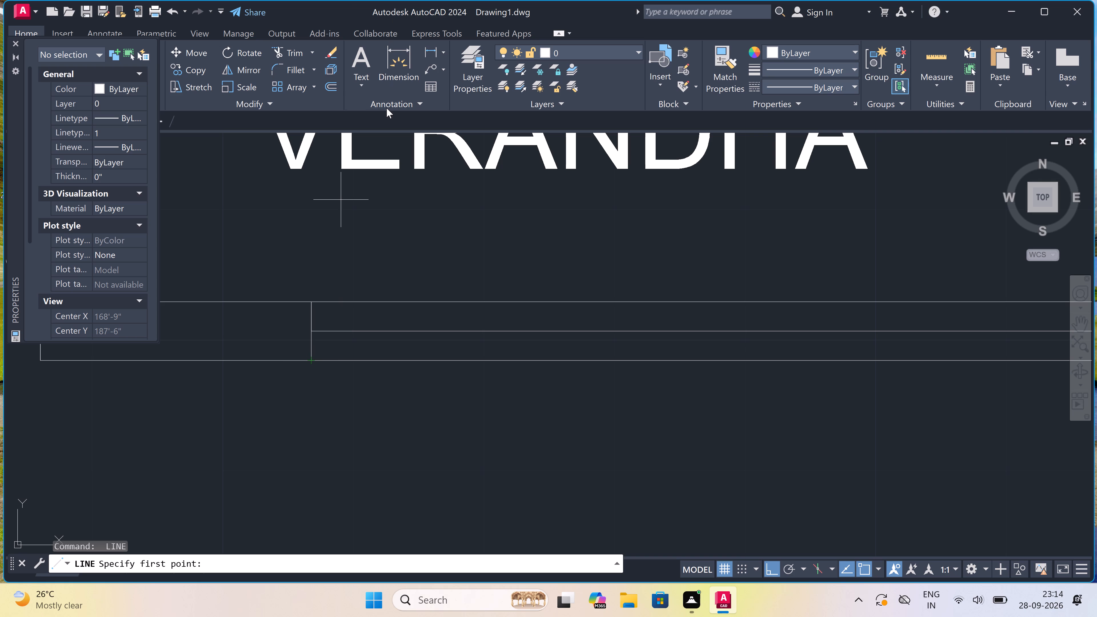
pyautogui.scroll(-2, 387, 112)
pyautogui.scroll(-5, 393, 167)
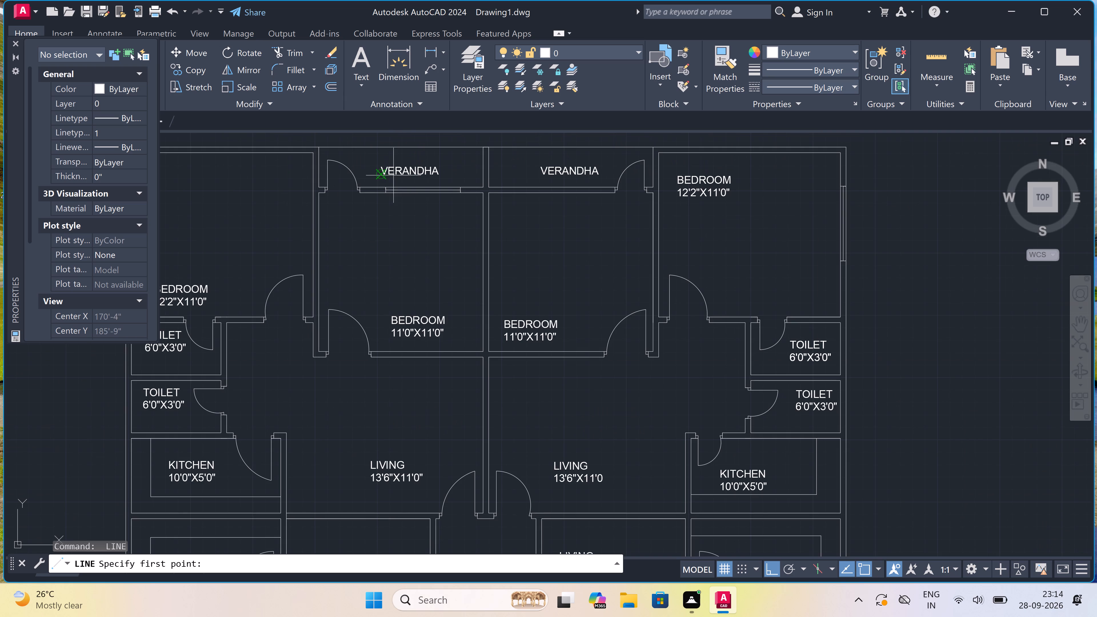
pyautogui.scroll(3, 492, 181)
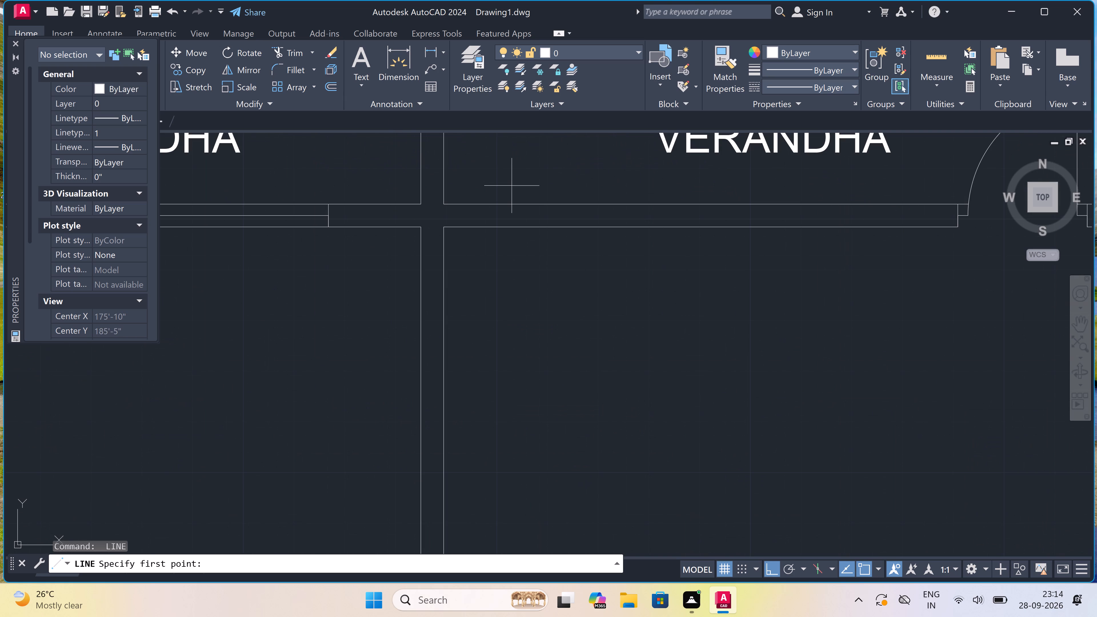
pyautogui.click(520, 202)
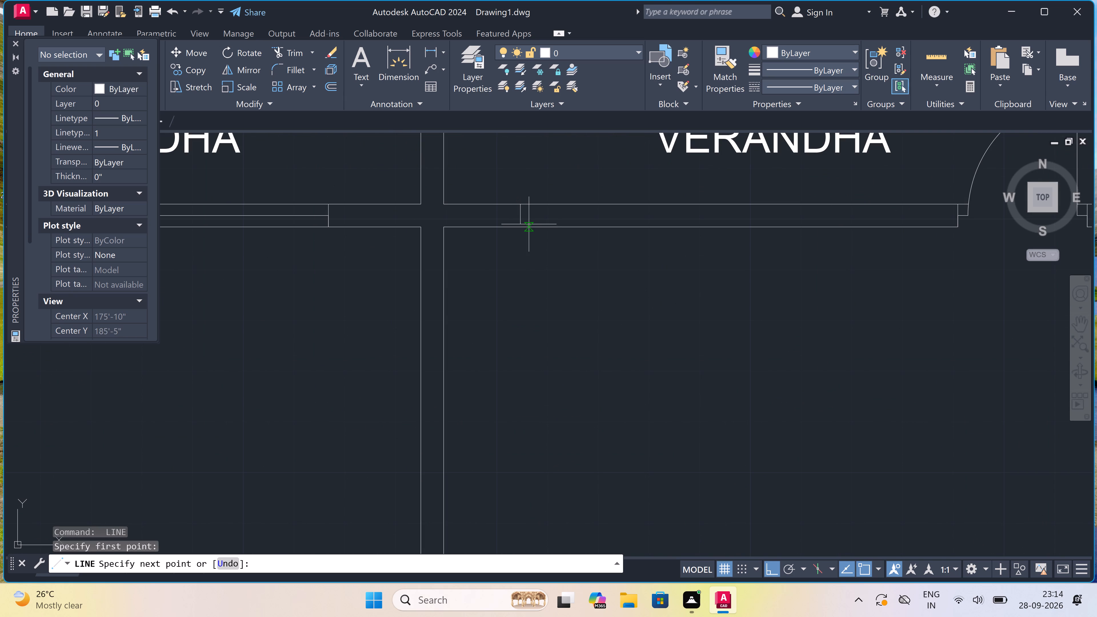
pyautogui.click(523, 224)
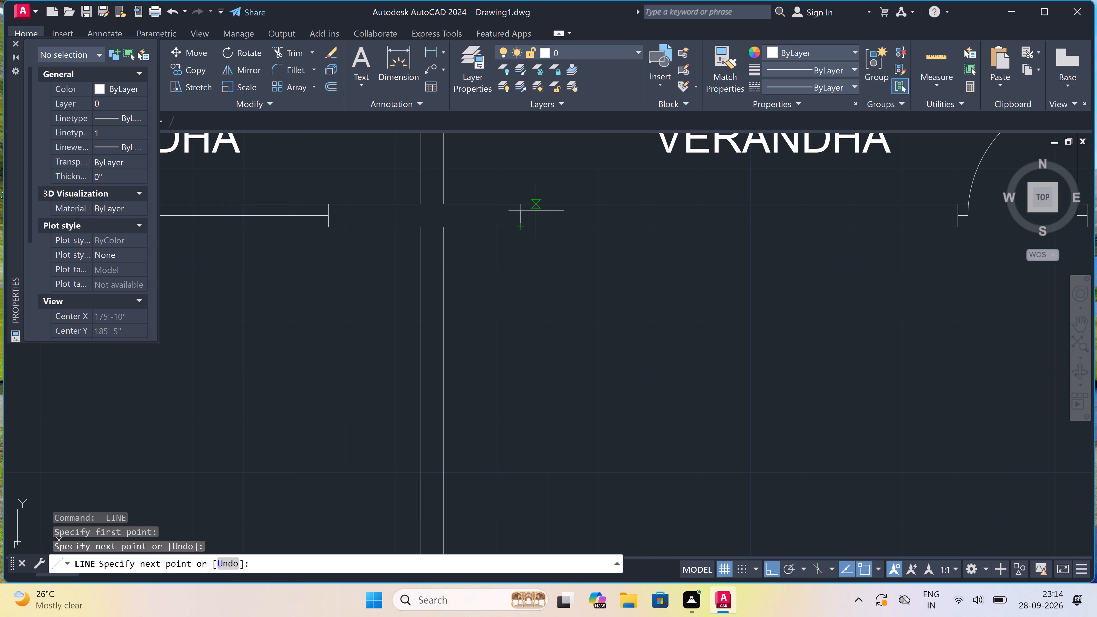
# From the cross line's midpoint, draw a 5' line right inside the right verandha's lower wall and cap it from upper to lower face.
pyautogui.scroll(1, 536, 211)
pyautogui.click(511, 215)
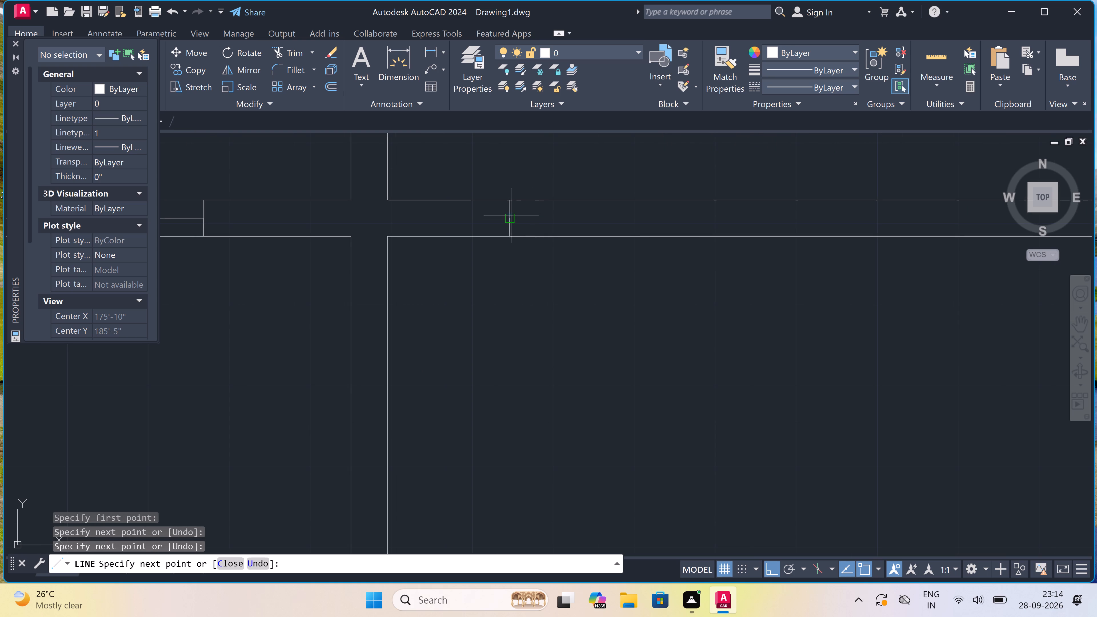
pyautogui.write("5'")
pyautogui.press('space')
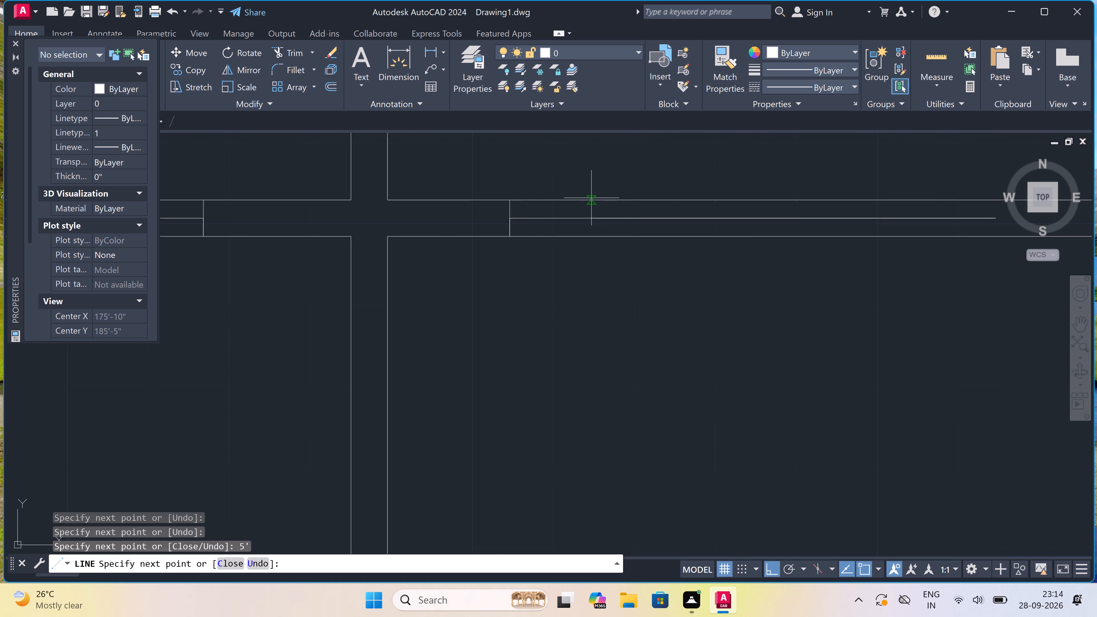
pyautogui.scroll(-3, 571, 200)
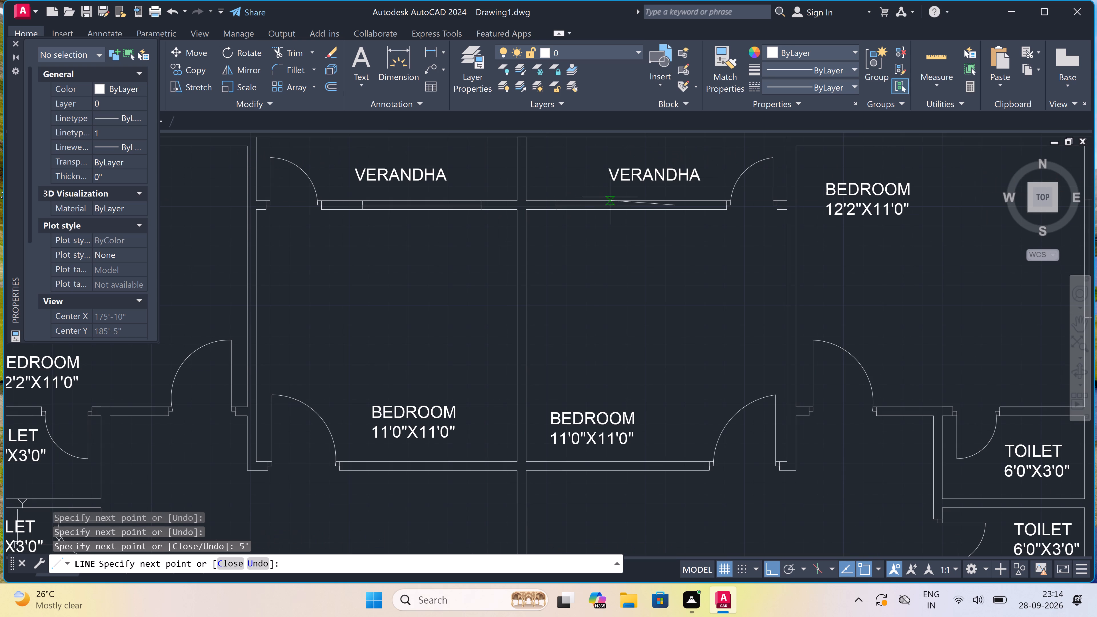
pyautogui.scroll(3, 662, 191)
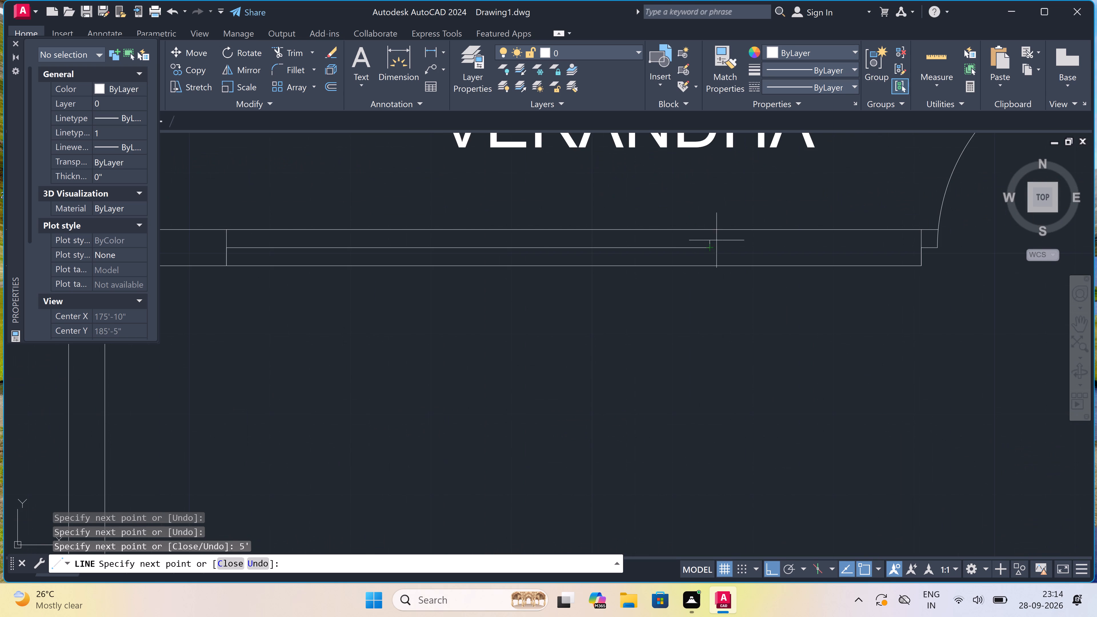
pyautogui.click(711, 231)
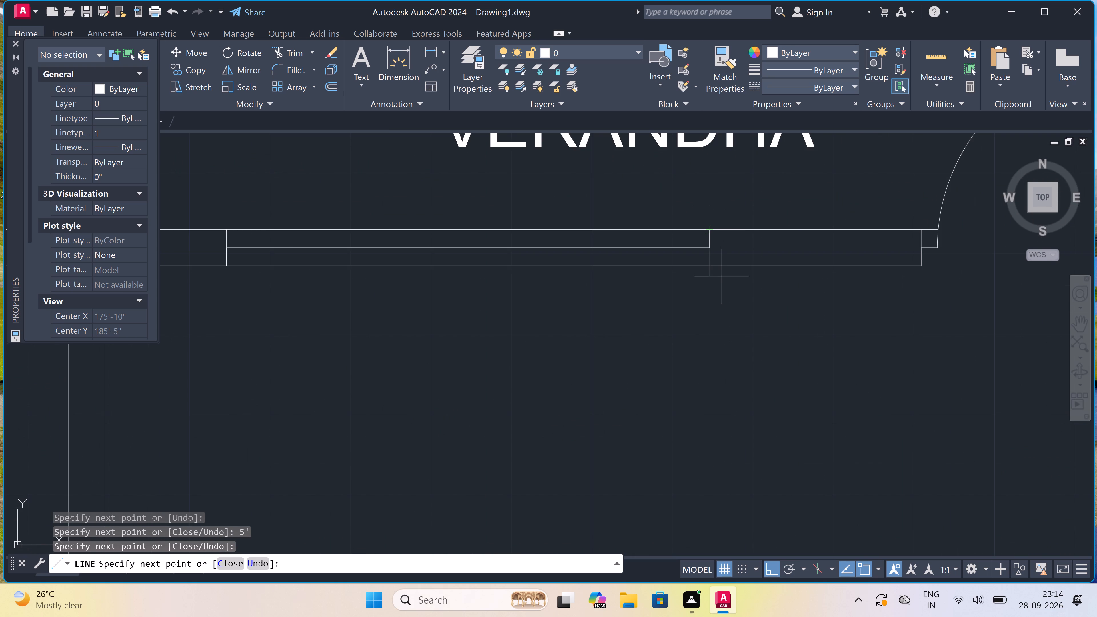
pyautogui.doubleClick(713, 269)
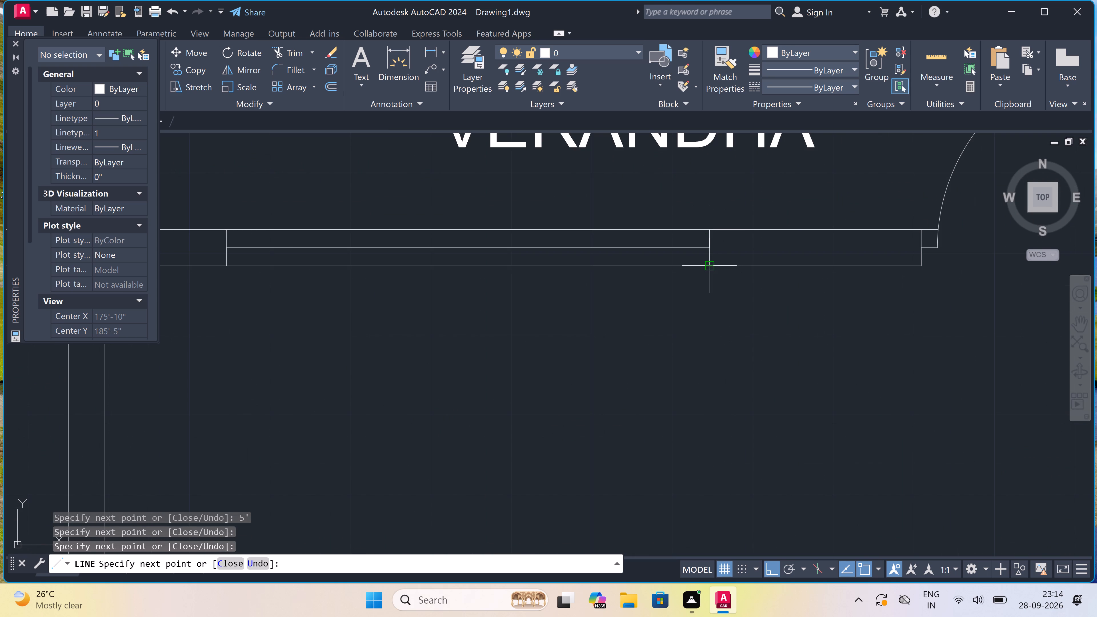
pyautogui.press('Escape')
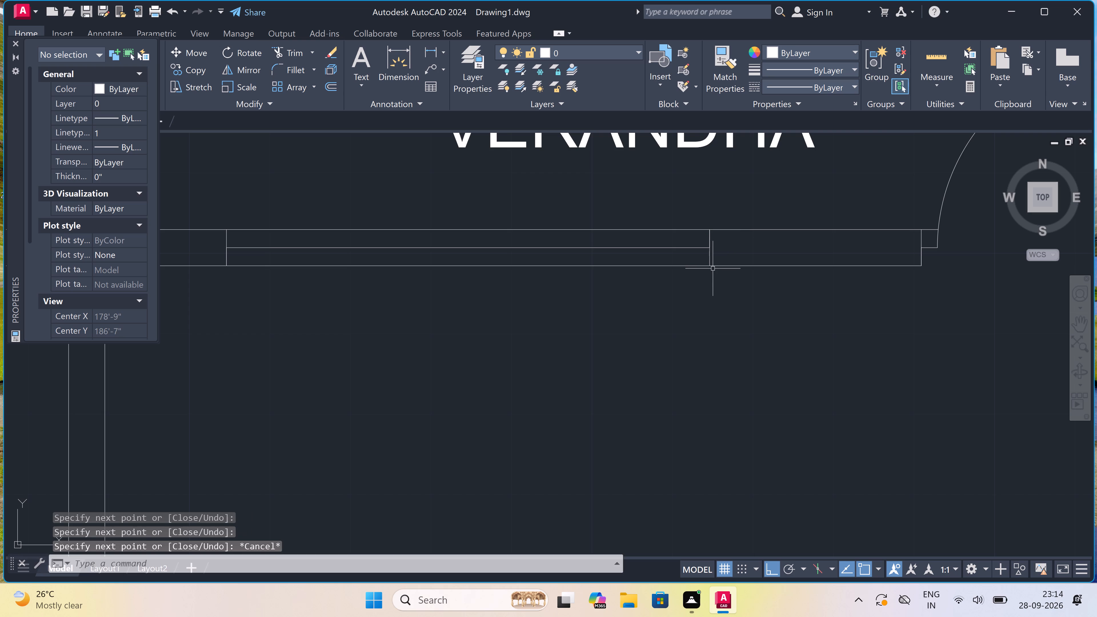
# Draw a line straight across the outer wall of the toilet directly below the upper-right bedroom, from inner to outer face, near the toilet's top.
pyautogui.press('space')
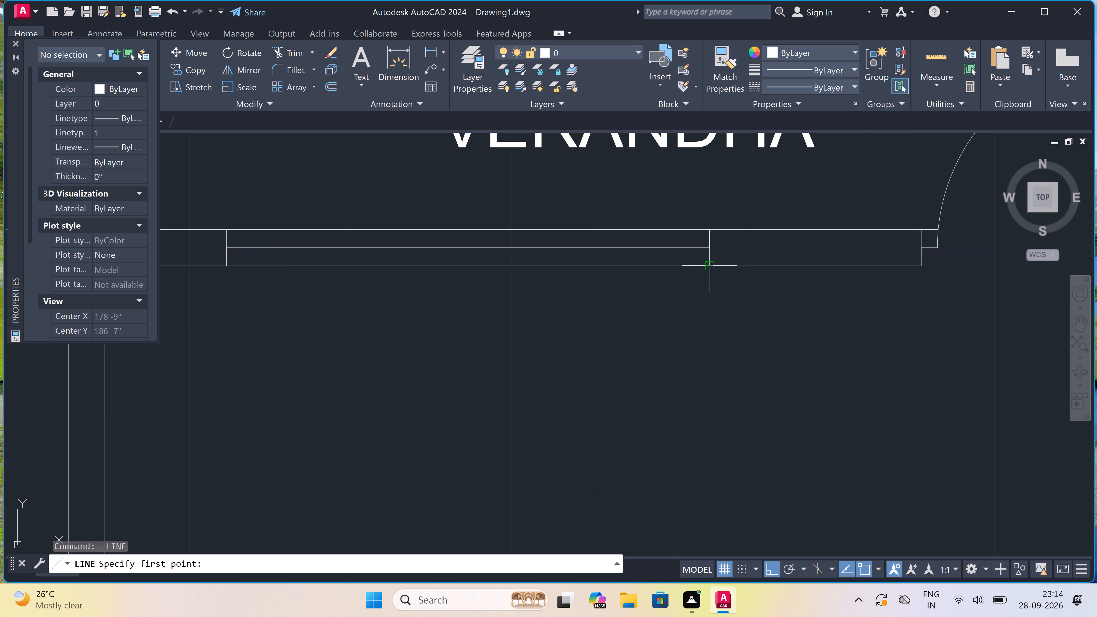
pyautogui.scroll(-3, 694, 244)
pyautogui.scroll(-2, 611, 253)
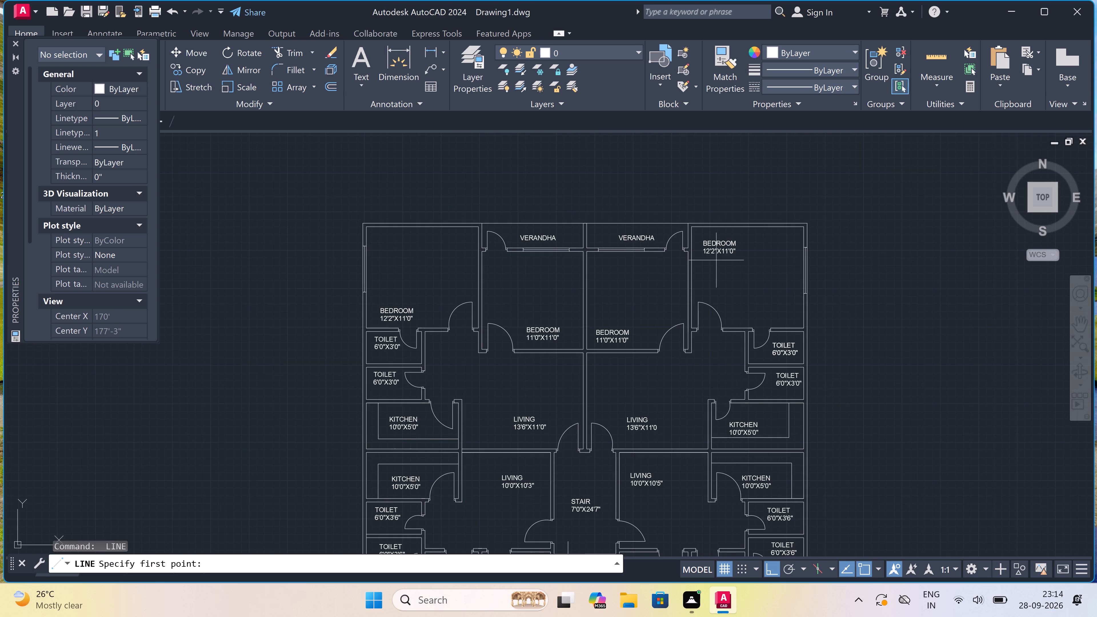
pyautogui.scroll(-3, 621, 253)
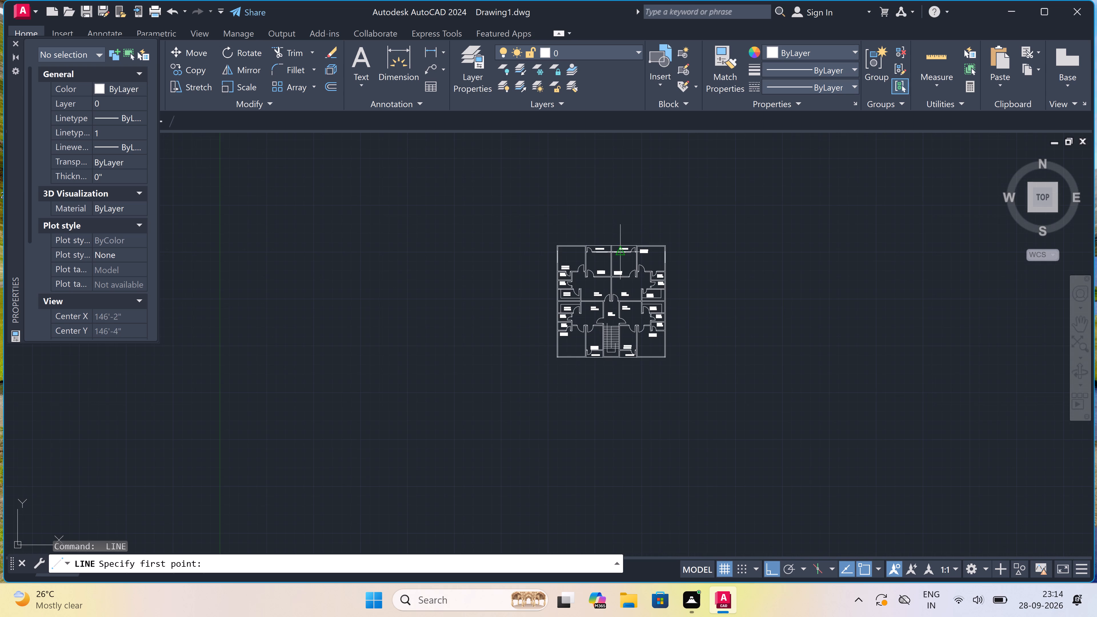
pyautogui.scroll(4, 642, 289)
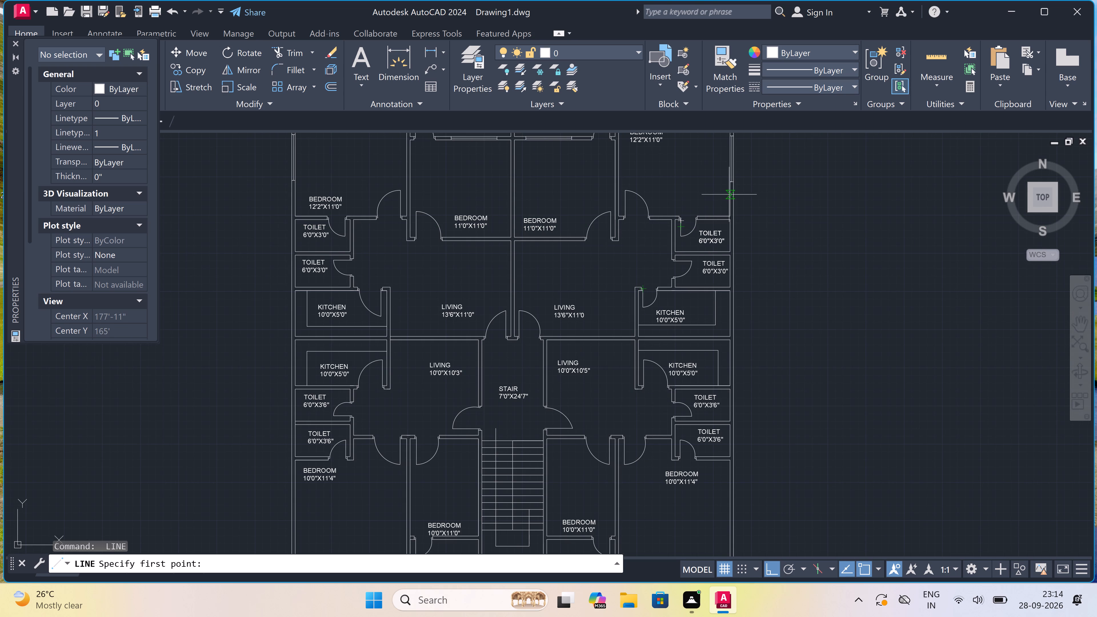
pyautogui.scroll(3, 716, 203)
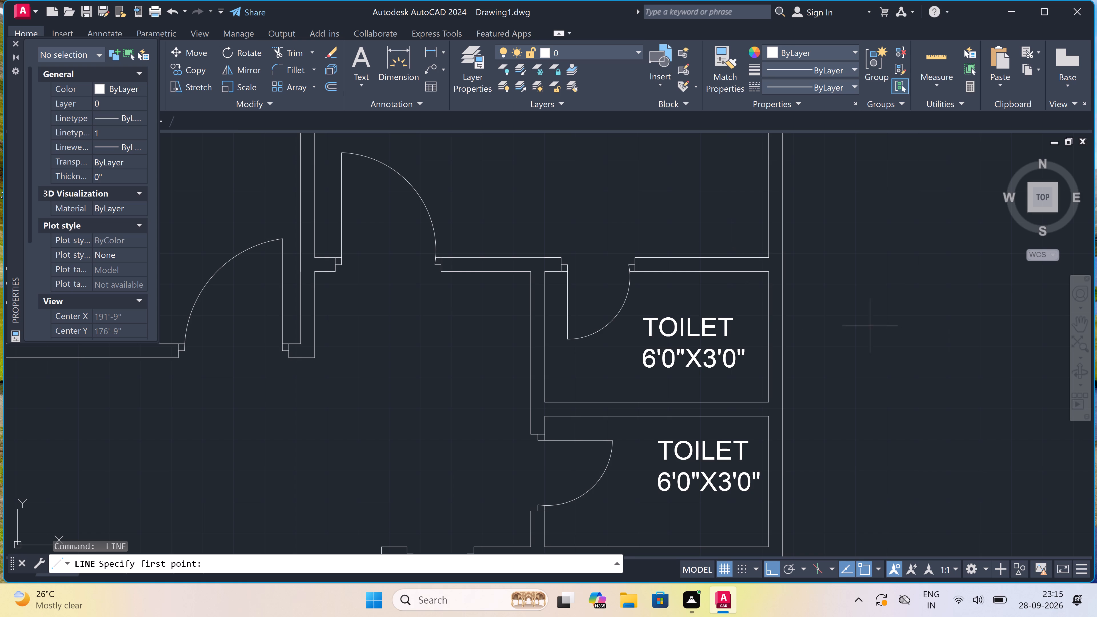
pyautogui.scroll(2, 832, 327)
pyautogui.scroll(-1, 832, 327)
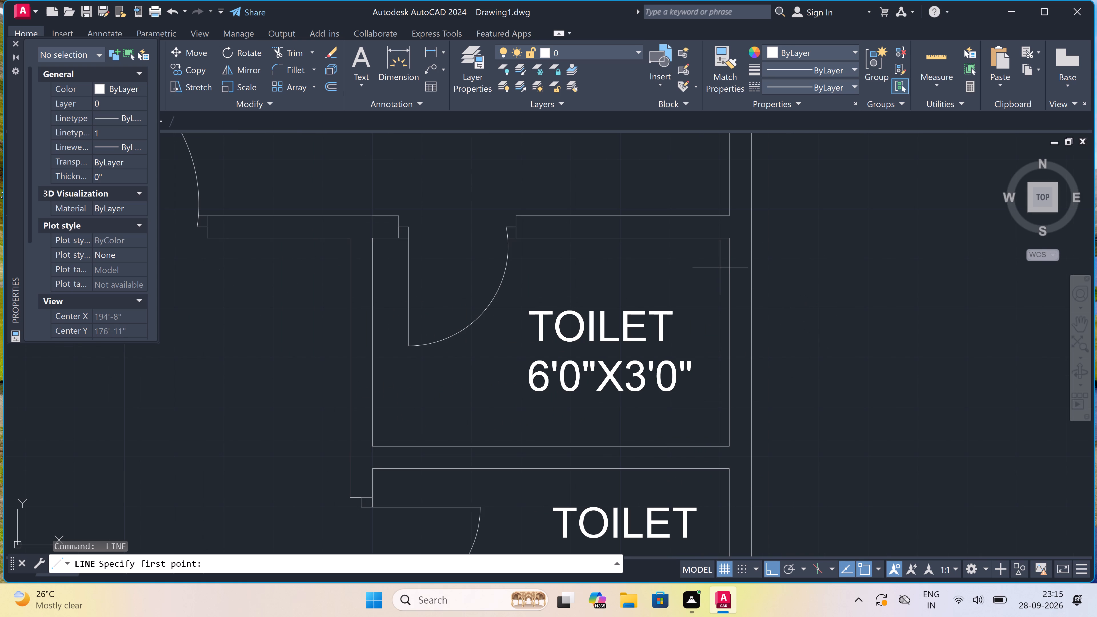
pyautogui.click(732, 290)
pyautogui.click(751, 291)
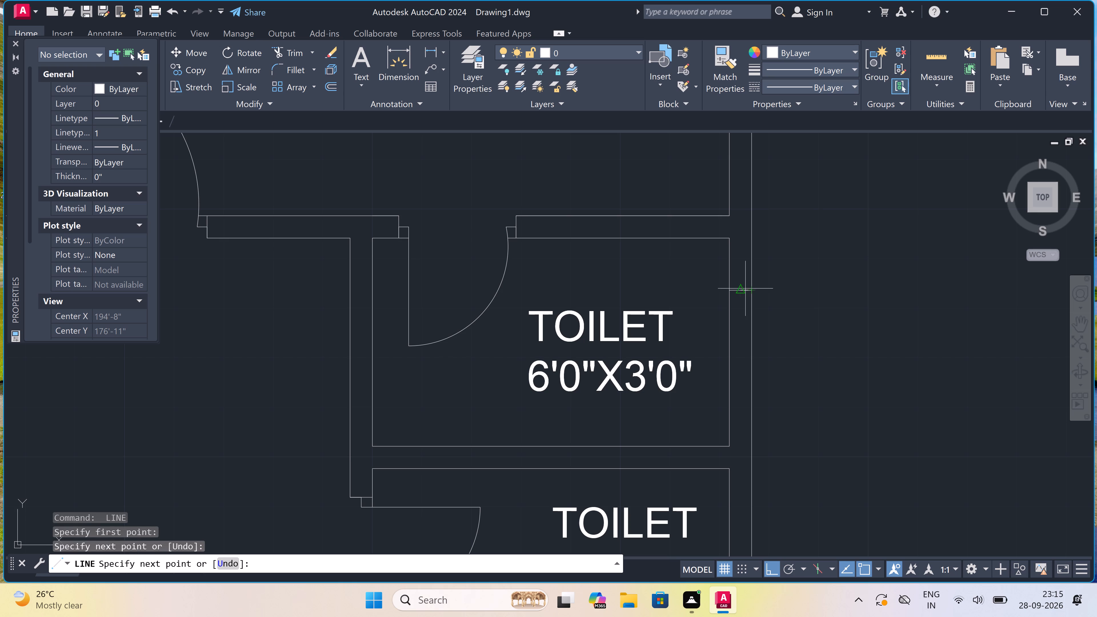
# From the cross line's midpoint, draw a 2' line down inside the upper toilet's outer wall and cap it from outer to inner face.
pyautogui.click(744, 289)
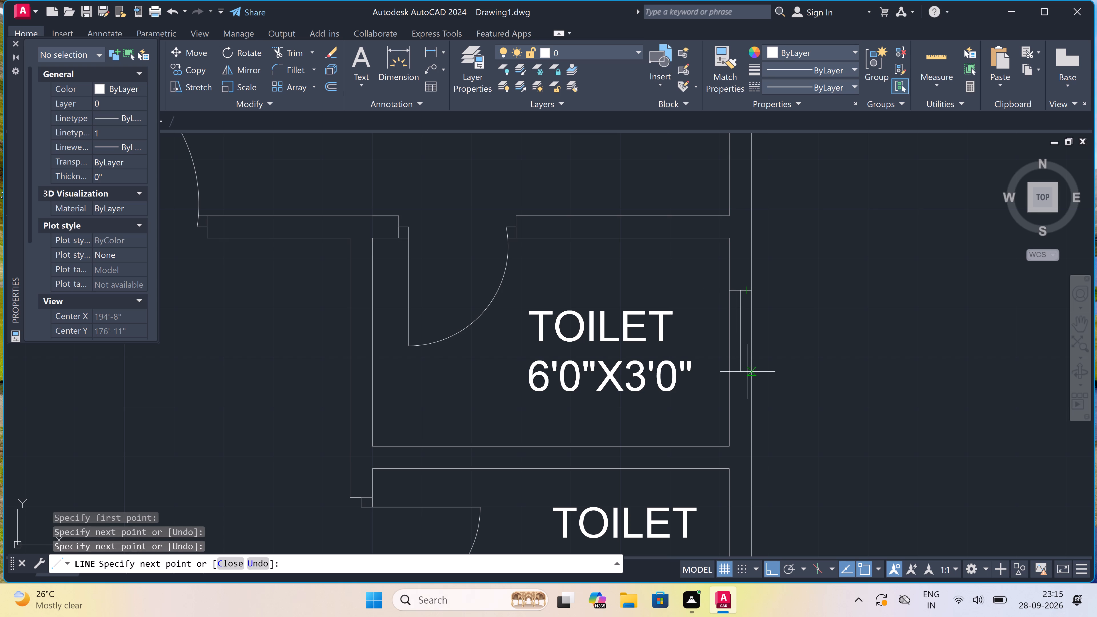
pyautogui.press('2')
pyautogui.write("'")
pyautogui.press('space')
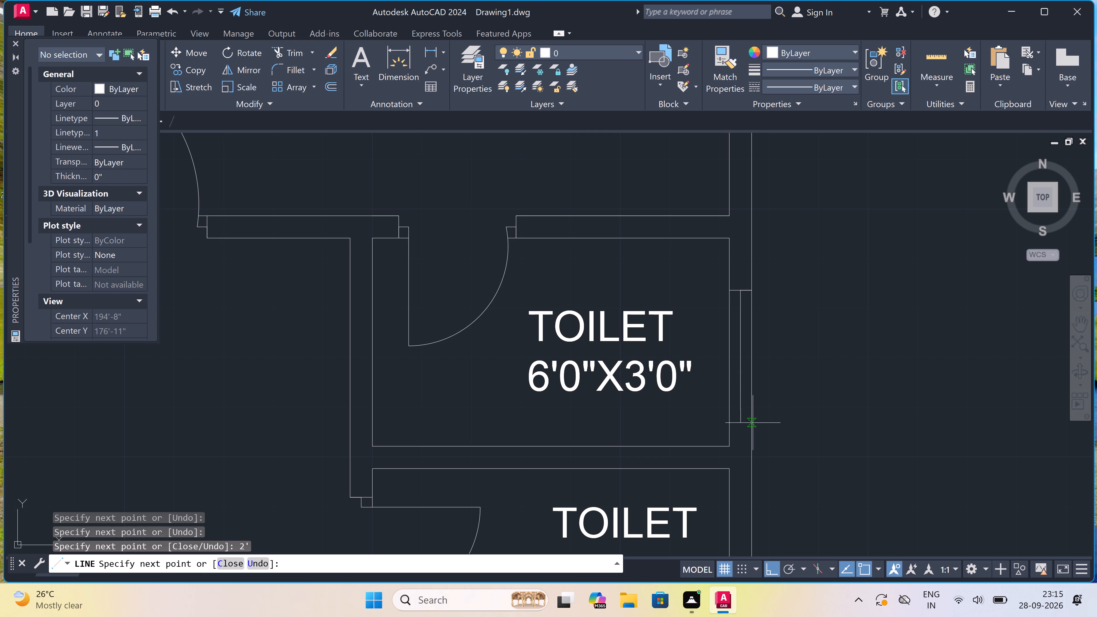
pyautogui.scroll(2, 753, 423)
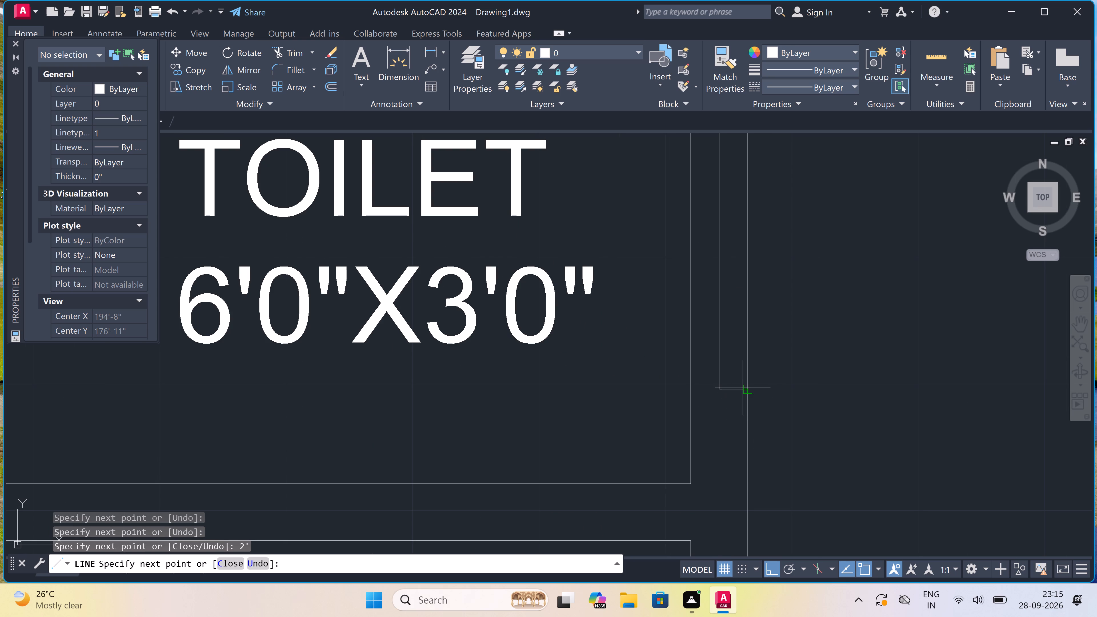
pyautogui.doubleClick(743, 388)
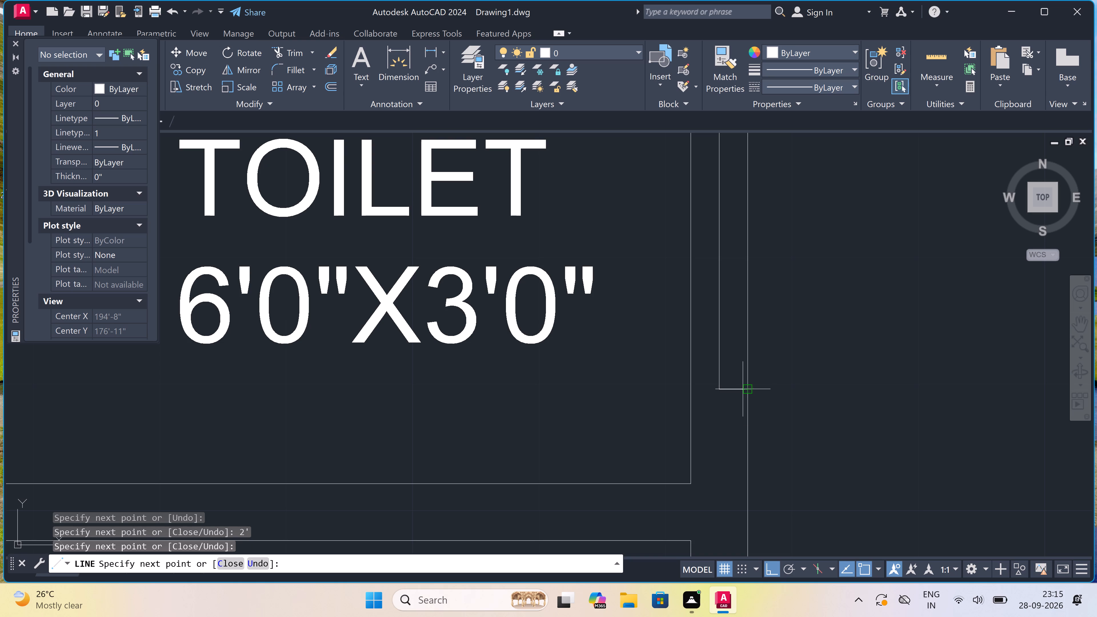
pyautogui.click(689, 389)
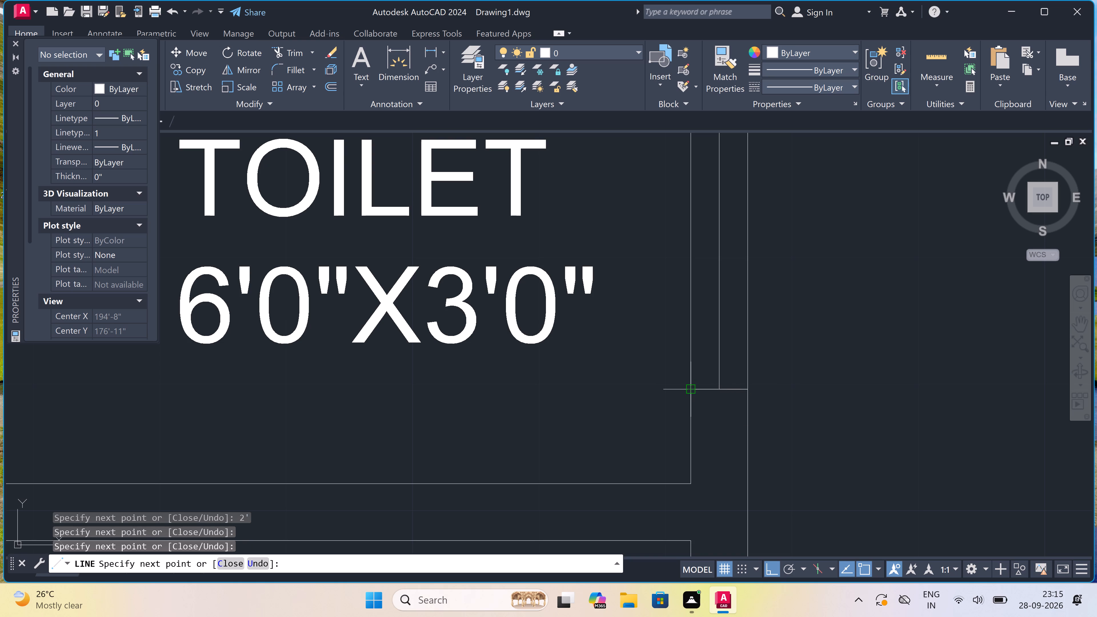
pyautogui.press('Escape')
# Draw a line straight across the outer wall of the toilet directly above the kitchen, near the toilet's top, and continue from its midpoint.
pyautogui.press('space')
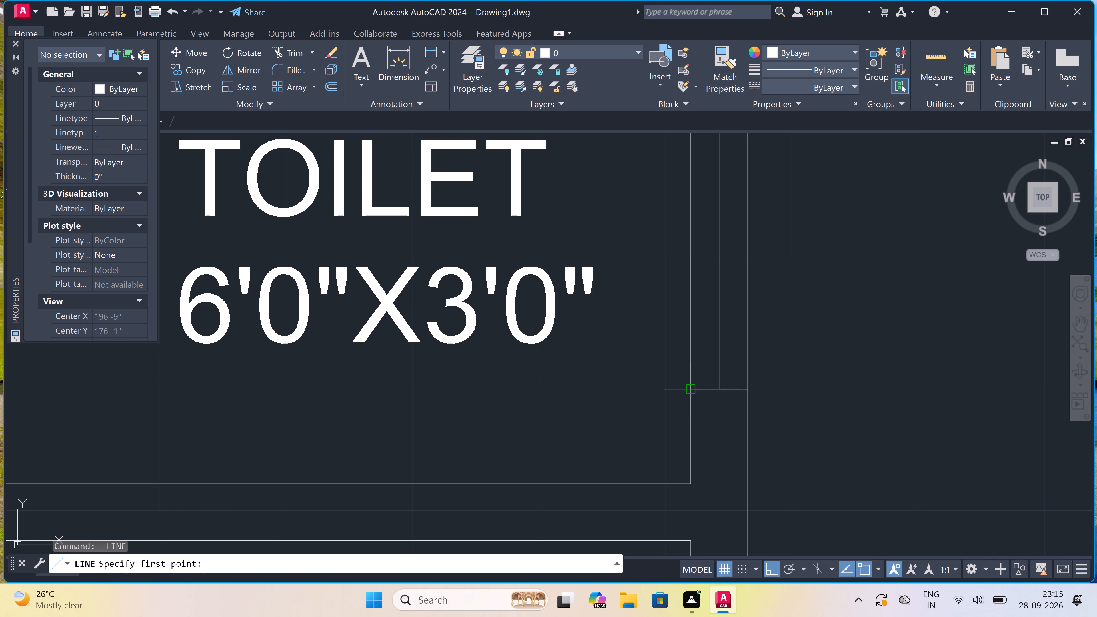
pyautogui.scroll(-4, 732, 304)
pyautogui.scroll(2, 726, 359)
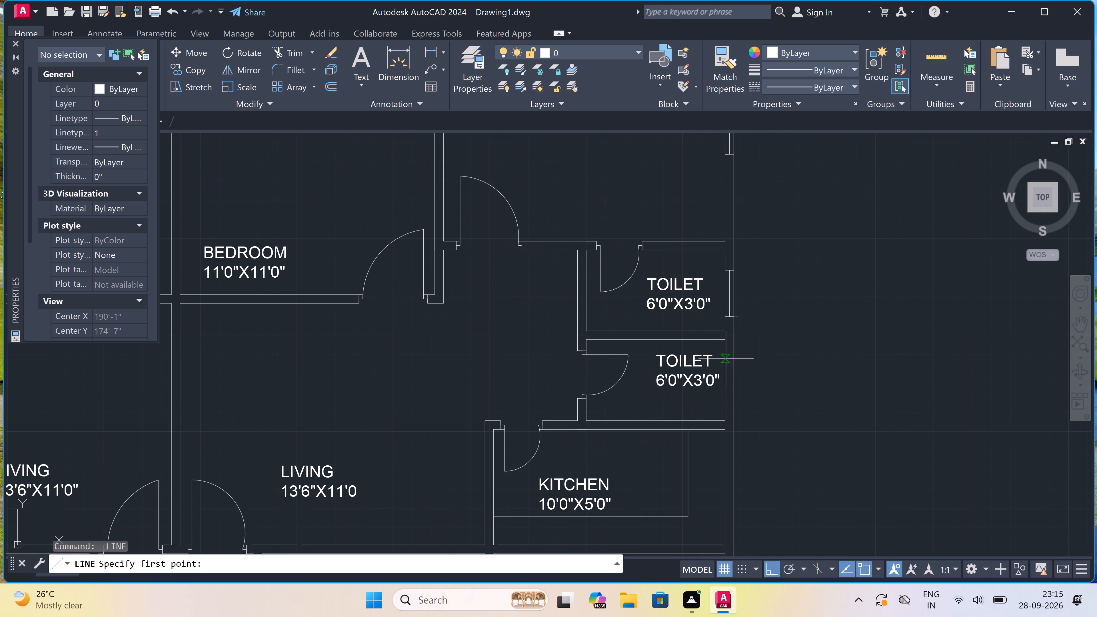
pyautogui.click(741, 341)
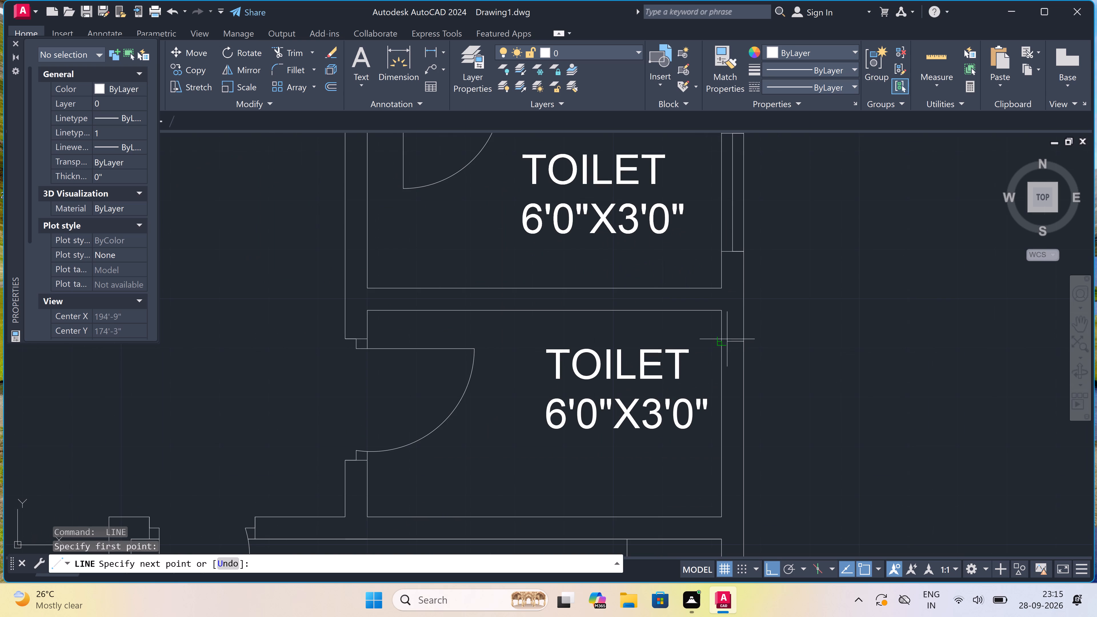
pyautogui.click(726, 339)
pyautogui.click(732, 342)
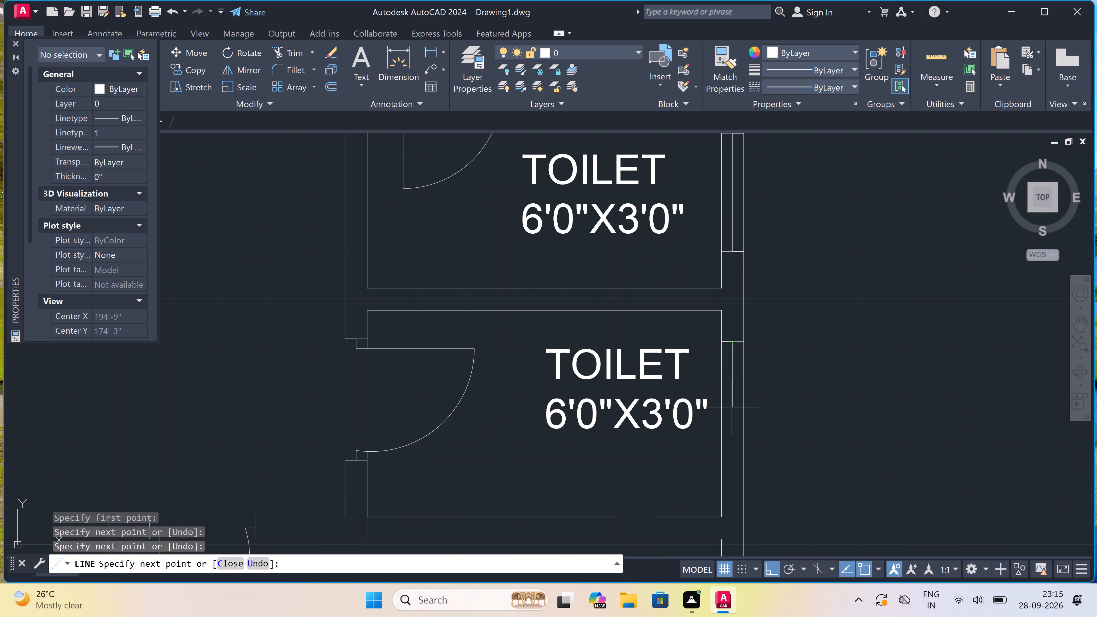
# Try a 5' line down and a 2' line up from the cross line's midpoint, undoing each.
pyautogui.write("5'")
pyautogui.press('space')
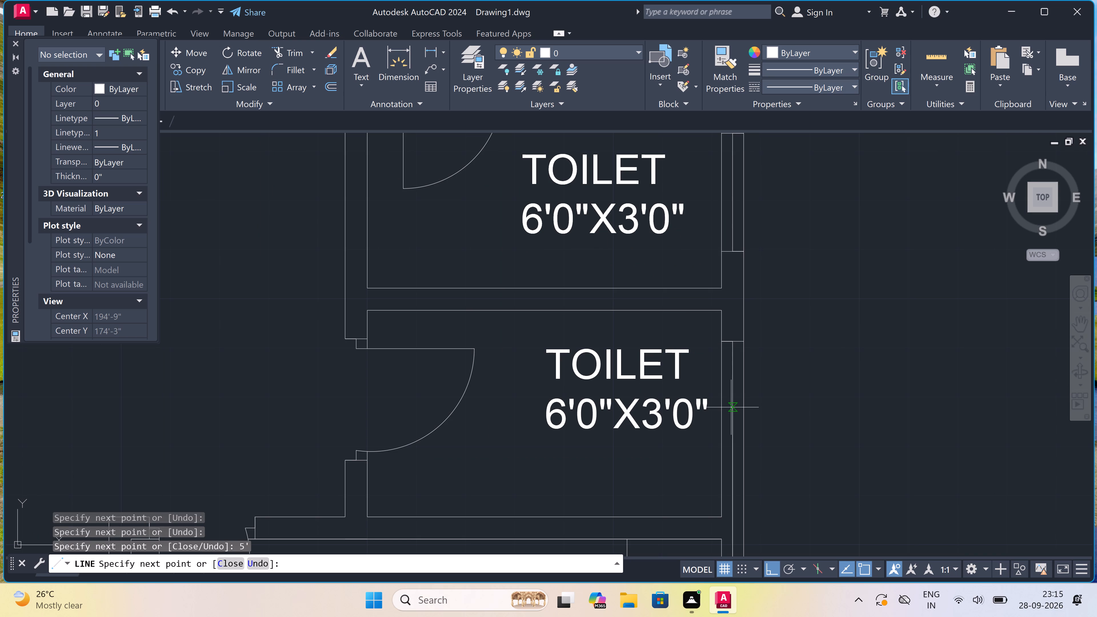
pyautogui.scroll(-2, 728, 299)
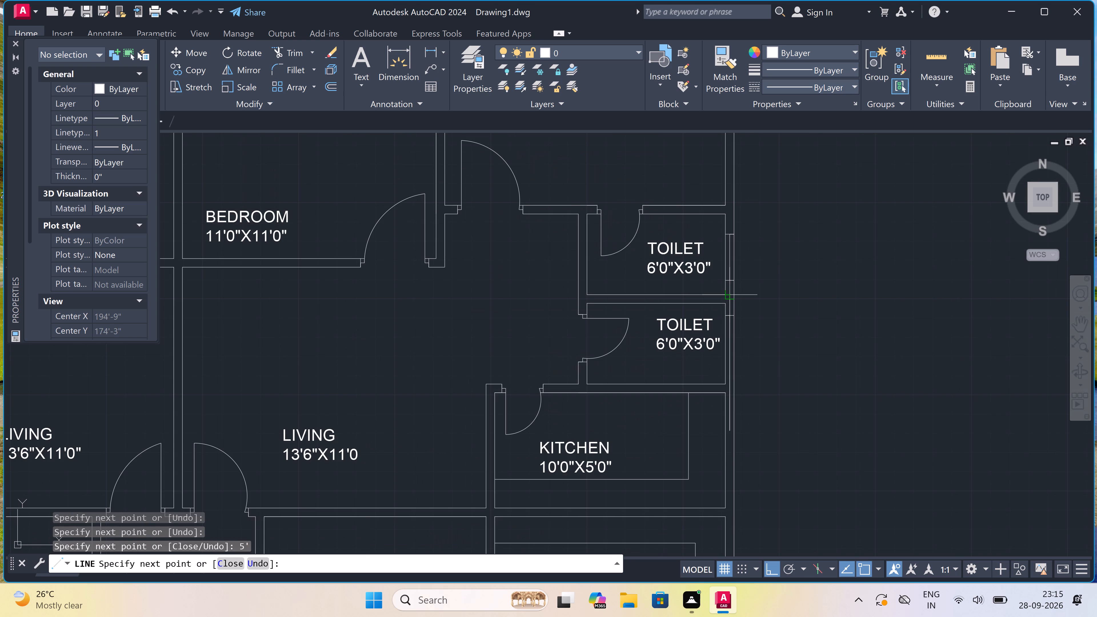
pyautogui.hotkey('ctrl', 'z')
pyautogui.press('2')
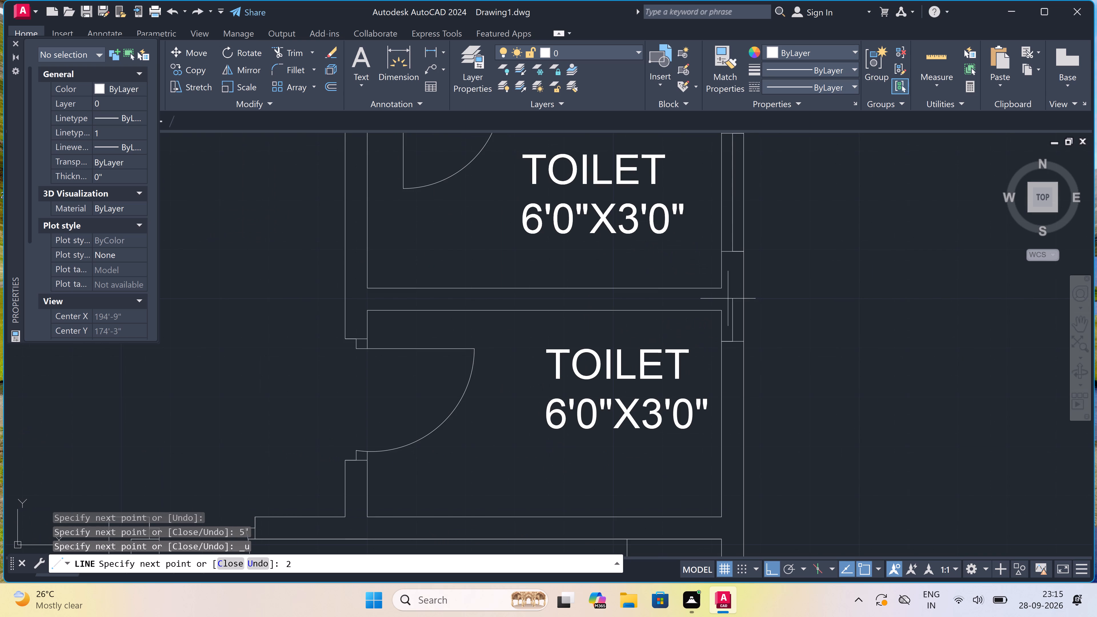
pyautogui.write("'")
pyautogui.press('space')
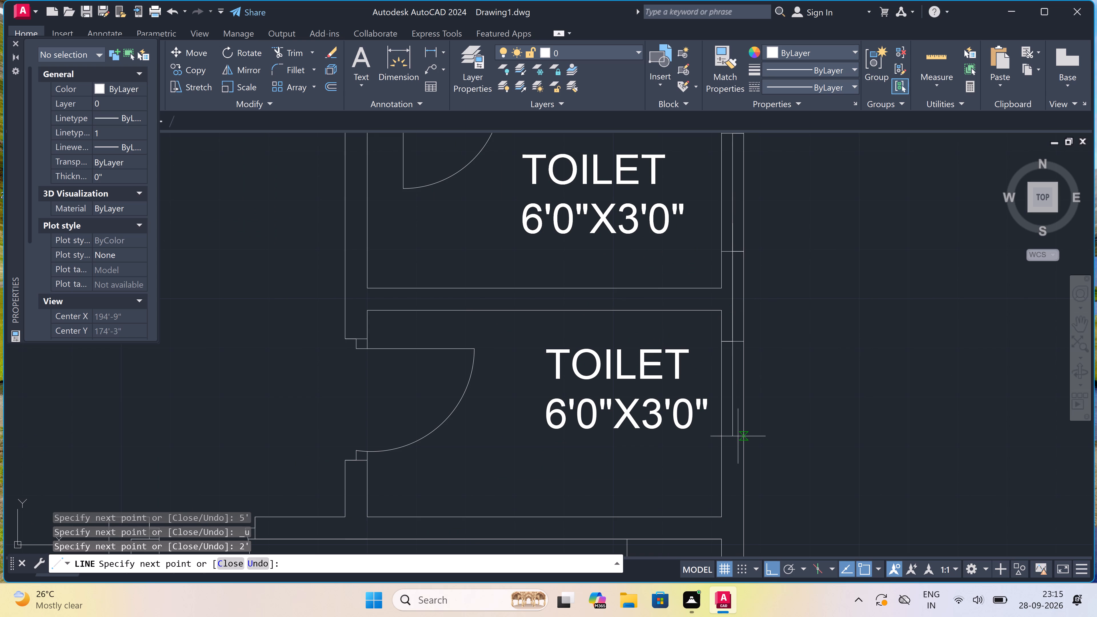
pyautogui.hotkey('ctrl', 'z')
# From the cross line's midpoint, draw a 2' line down inside the lower toilet's outer wall and cap it from outer to inner face.
pyautogui.press('2')
pyautogui.write("'")
pyautogui.press('space')
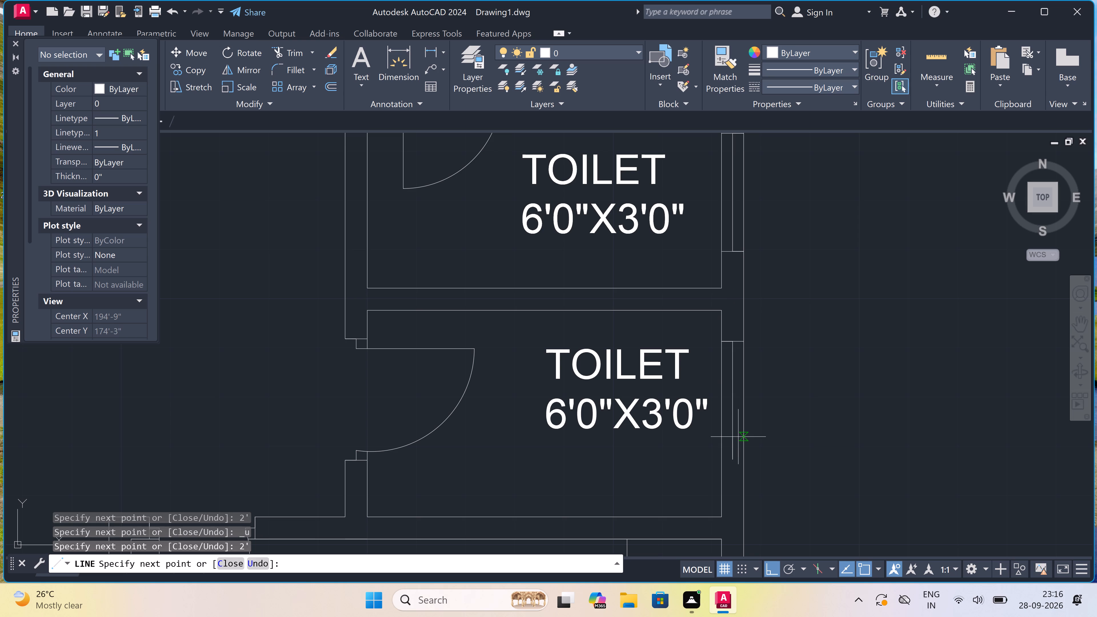
pyautogui.scroll(1, 729, 485)
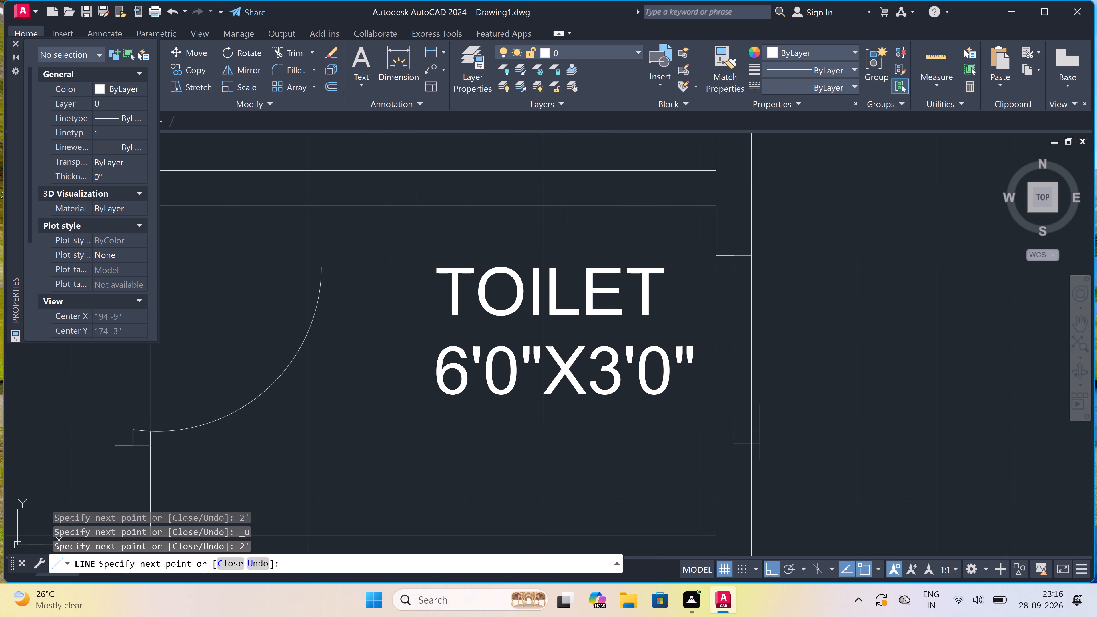
pyautogui.scroll(2, 750, 442)
pyautogui.click(750, 442)
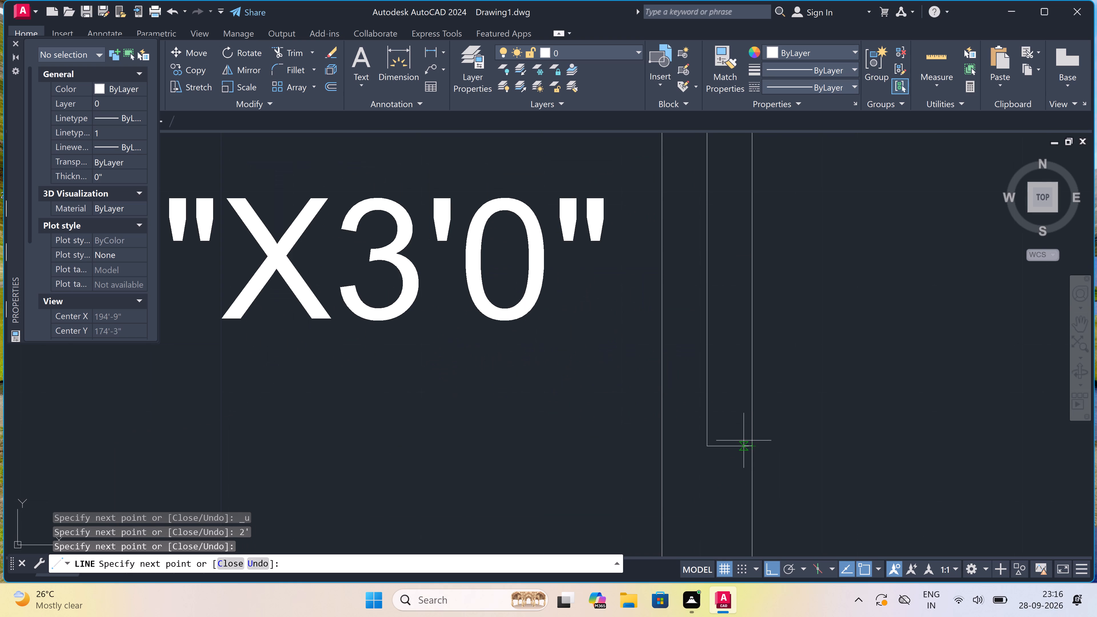
pyautogui.click(666, 448)
pyautogui.press('Escape')
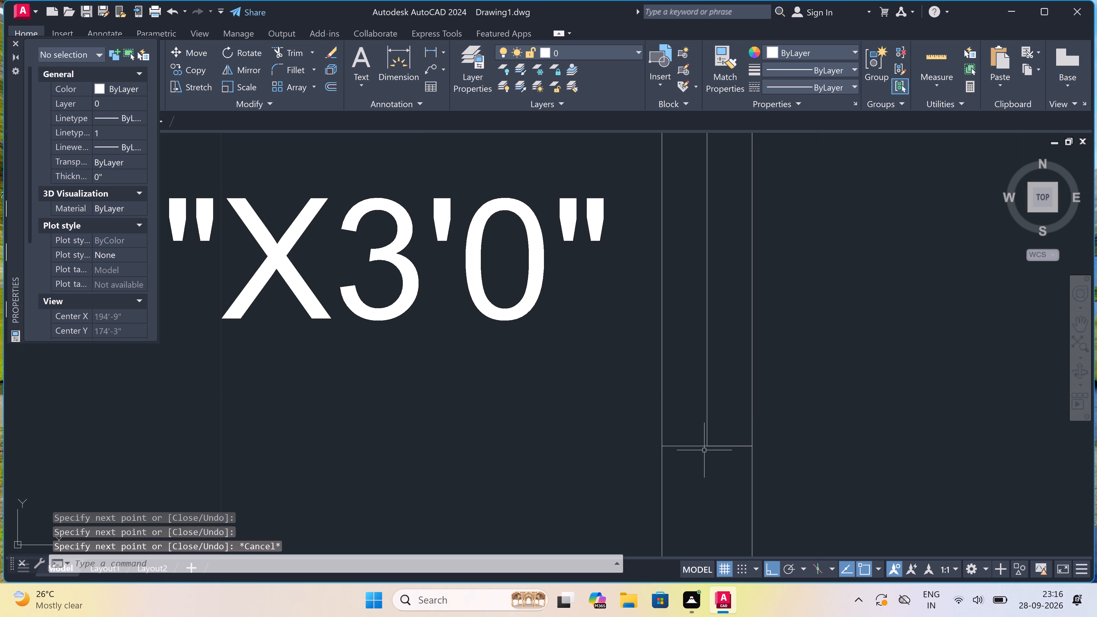
# Draw a line straight across the outer wall of the kitchen below that toilet, from inner to outer face, slightly above the lower counter line.
pyautogui.scroll(-2, 704, 450)
pyautogui.scroll(-3, 664, 406)
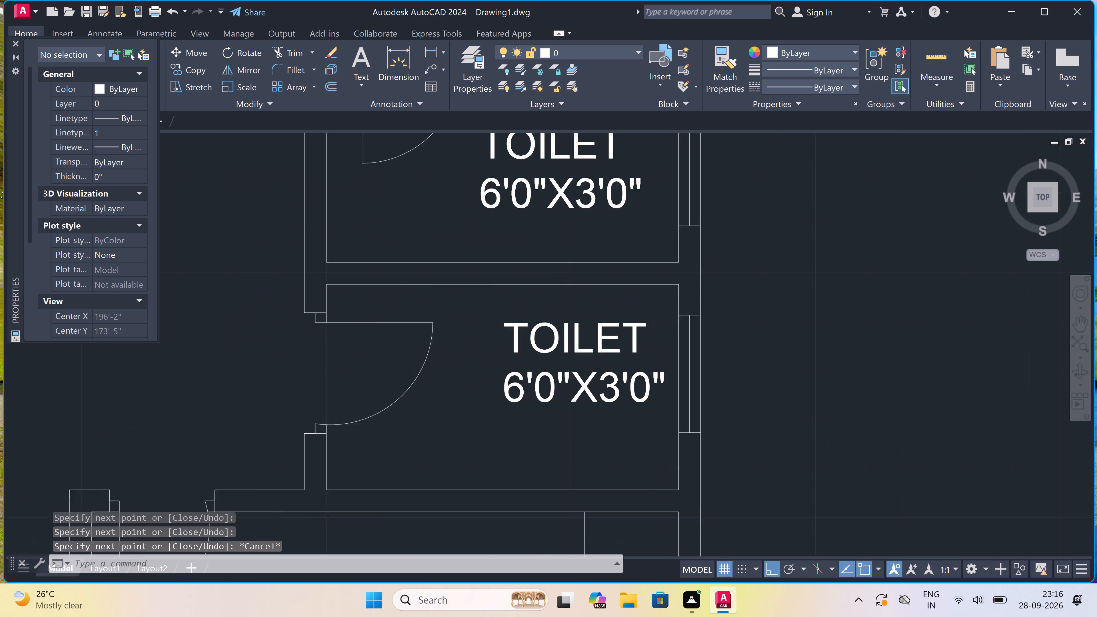
pyautogui.scroll(-3, 662, 402)
pyautogui.scroll(4, 663, 425)
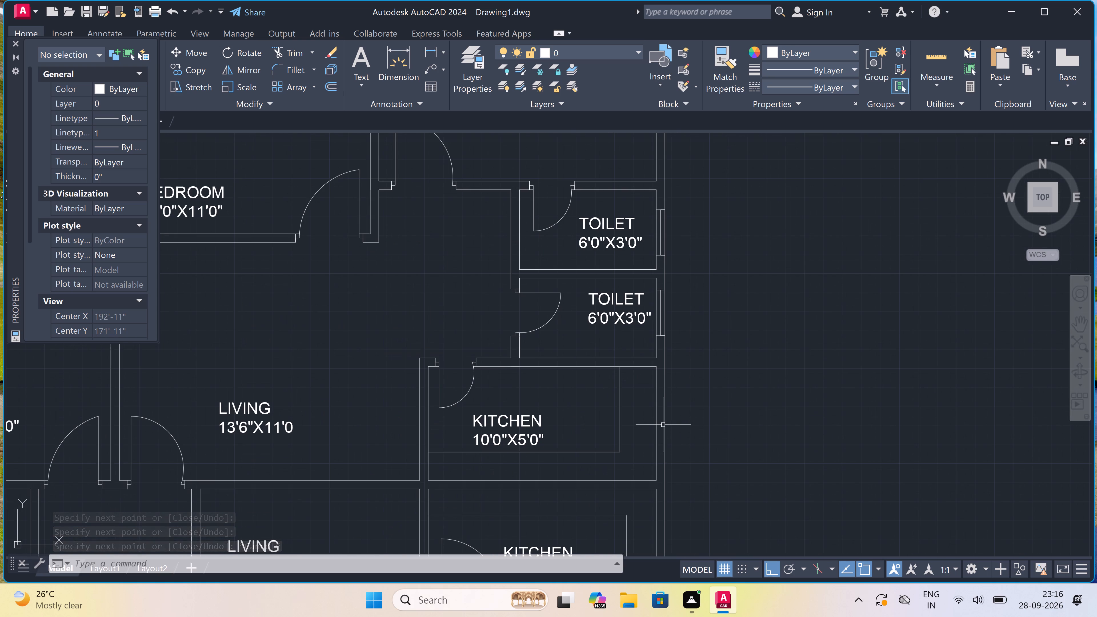
pyautogui.press('space')
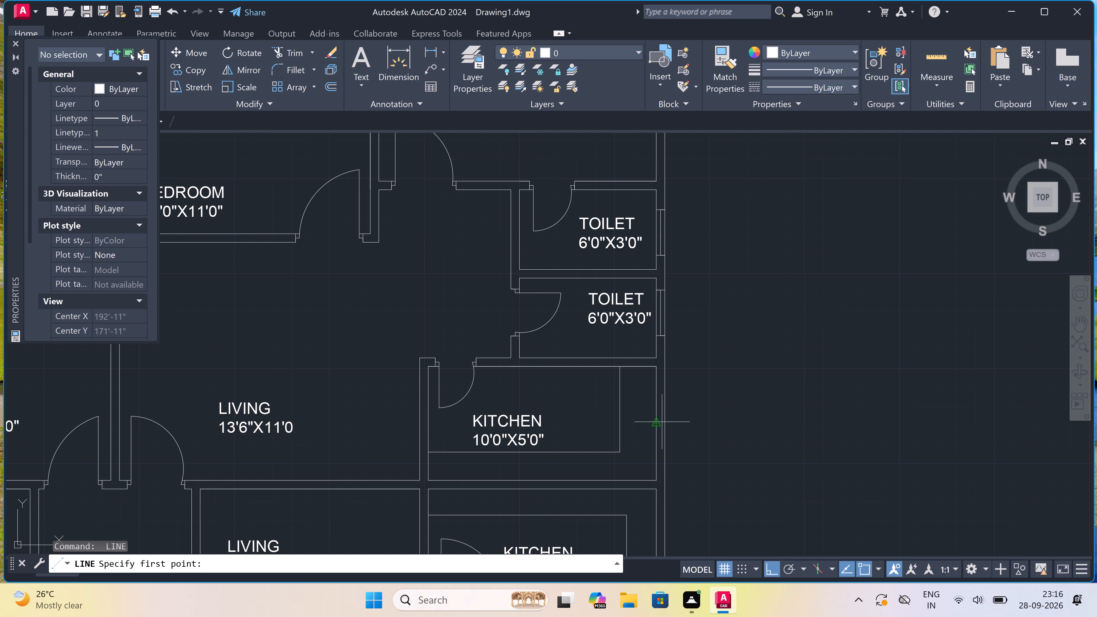
pyautogui.scroll(-1, 662, 422)
pyautogui.scroll(2, 659, 436)
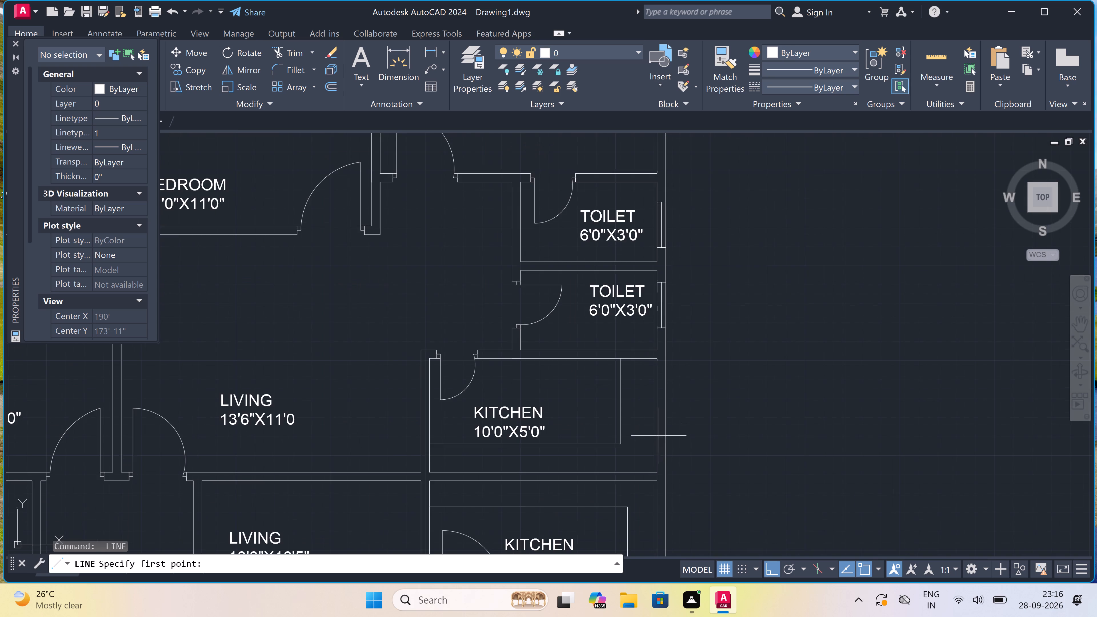
pyautogui.click(658, 435)
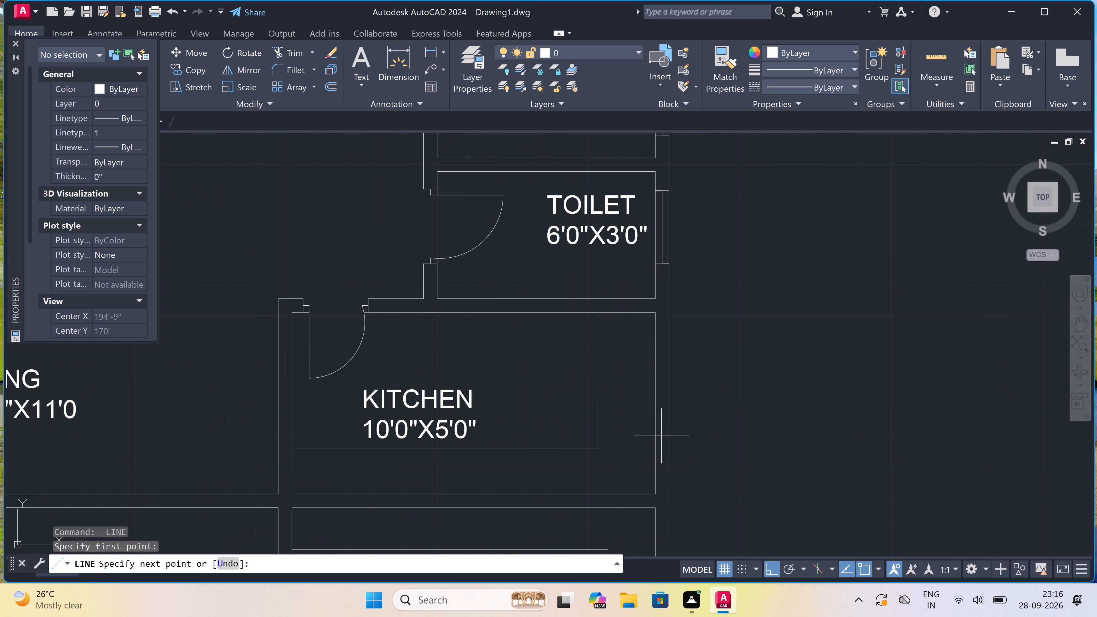
pyautogui.click(666, 437)
# From the cross line's midpoint, draw a 3' line up inside the kitchen's outer wall and cap it from outer to inner face.
pyautogui.click(664, 434)
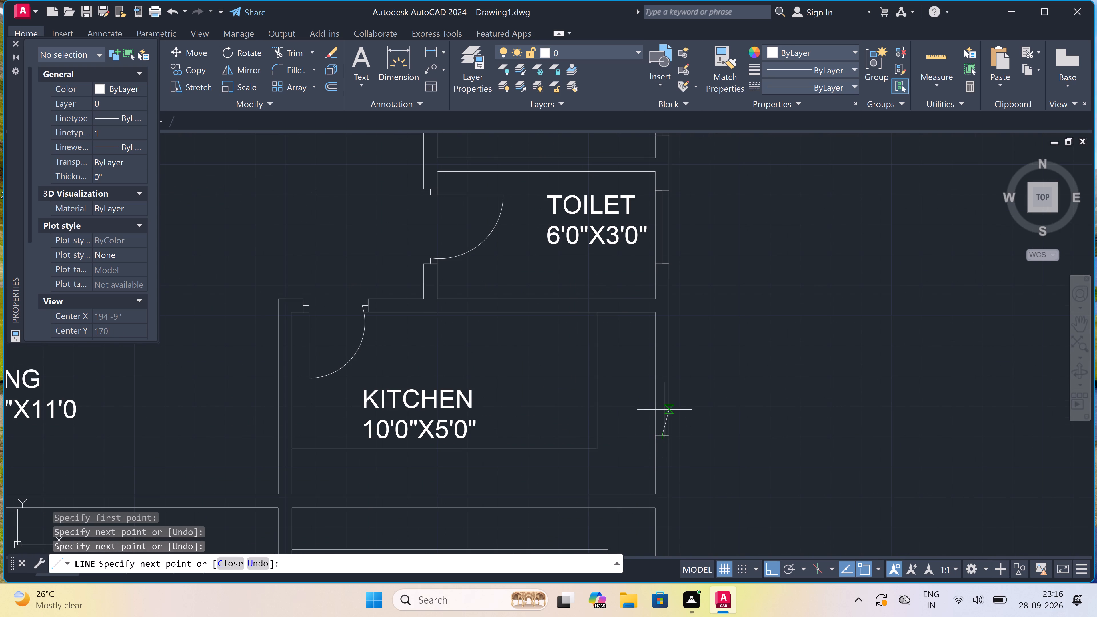
pyautogui.write("3'")
pyautogui.press('space')
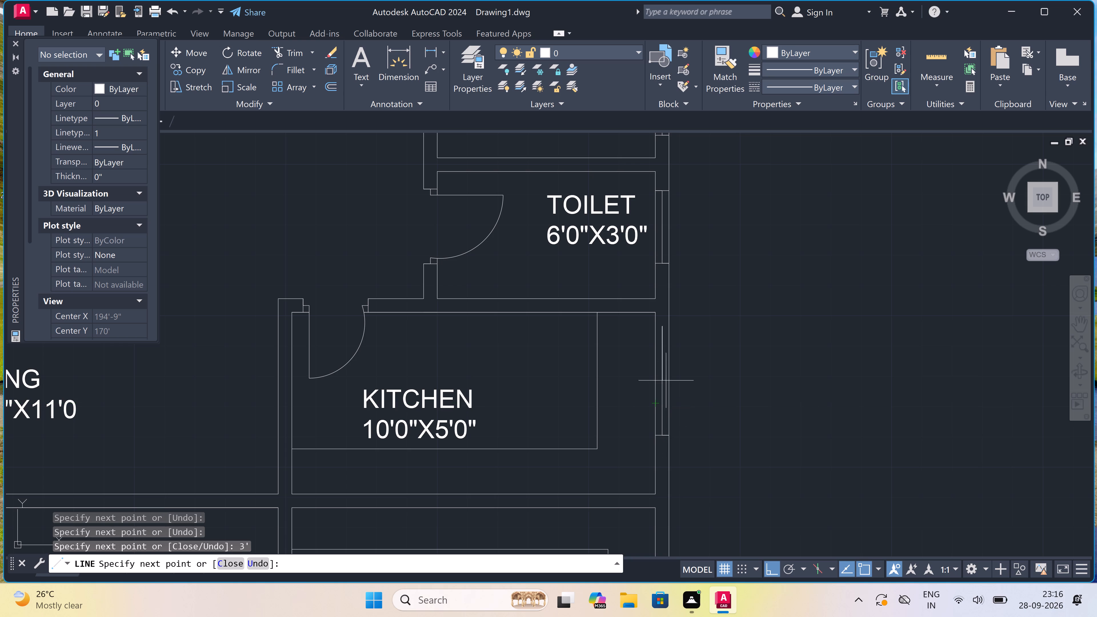
pyautogui.scroll(3, 687, 348)
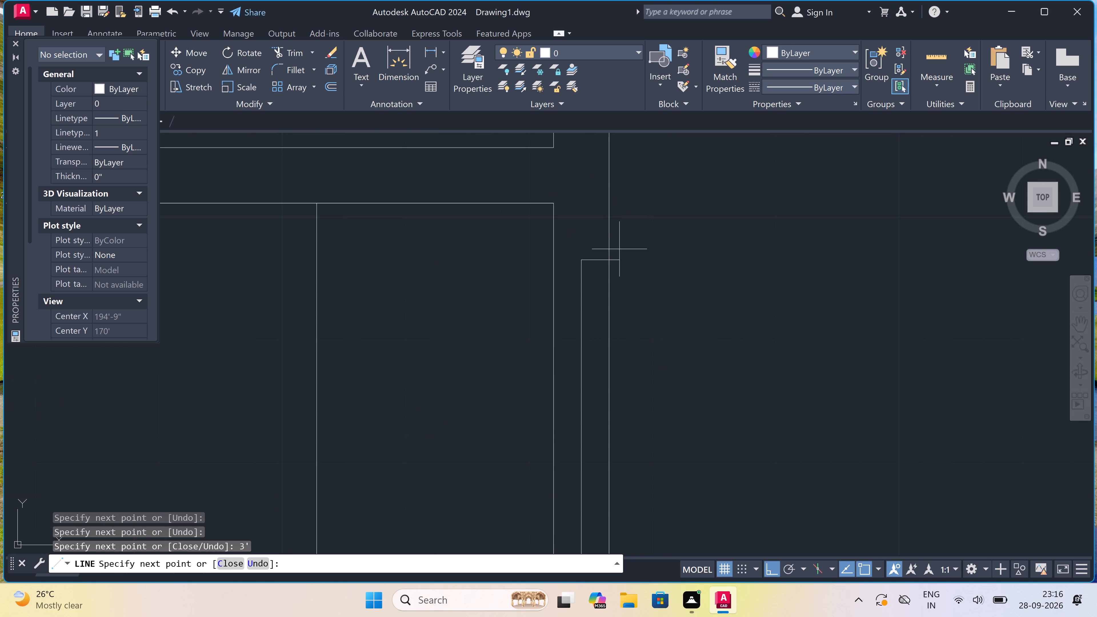
pyautogui.click(611, 257)
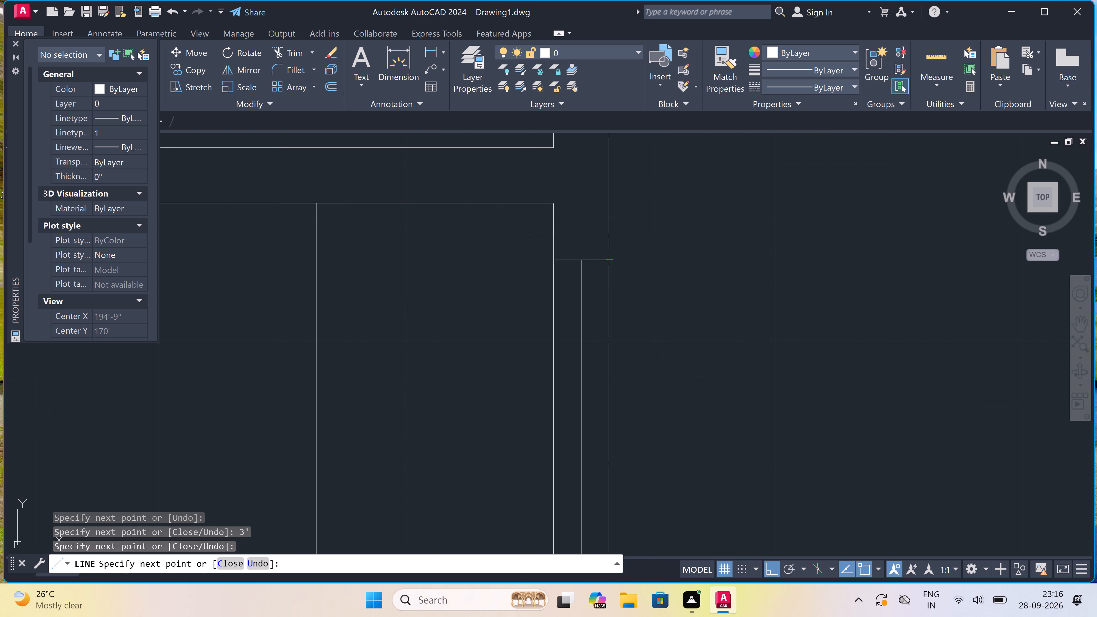
pyautogui.click(559, 260)
pyautogui.press('Escape')
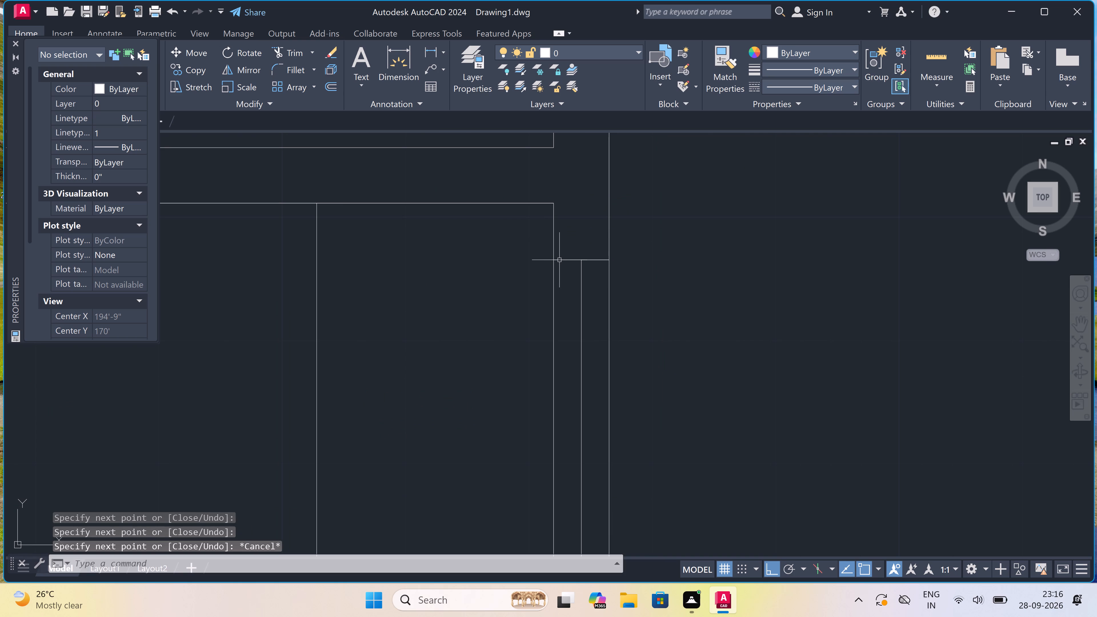
# Draw a line straight across the next lower kitchen's outer wall, from inner to outer face, slightly above the kitchen's bottom wall.
pyautogui.press('space')
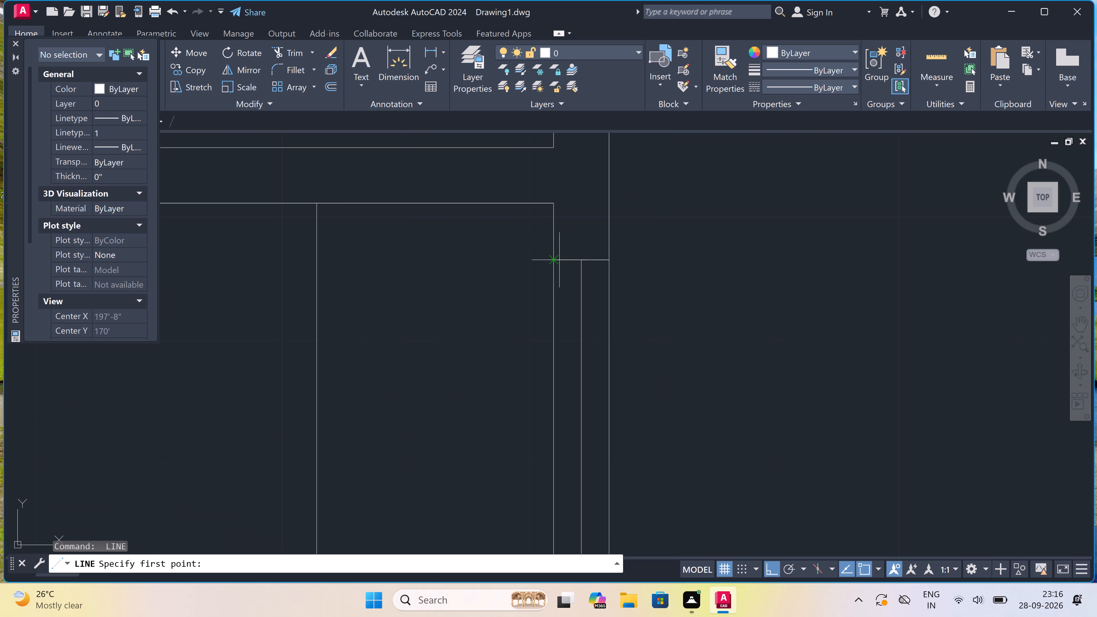
pyautogui.scroll(-4, 588, 219)
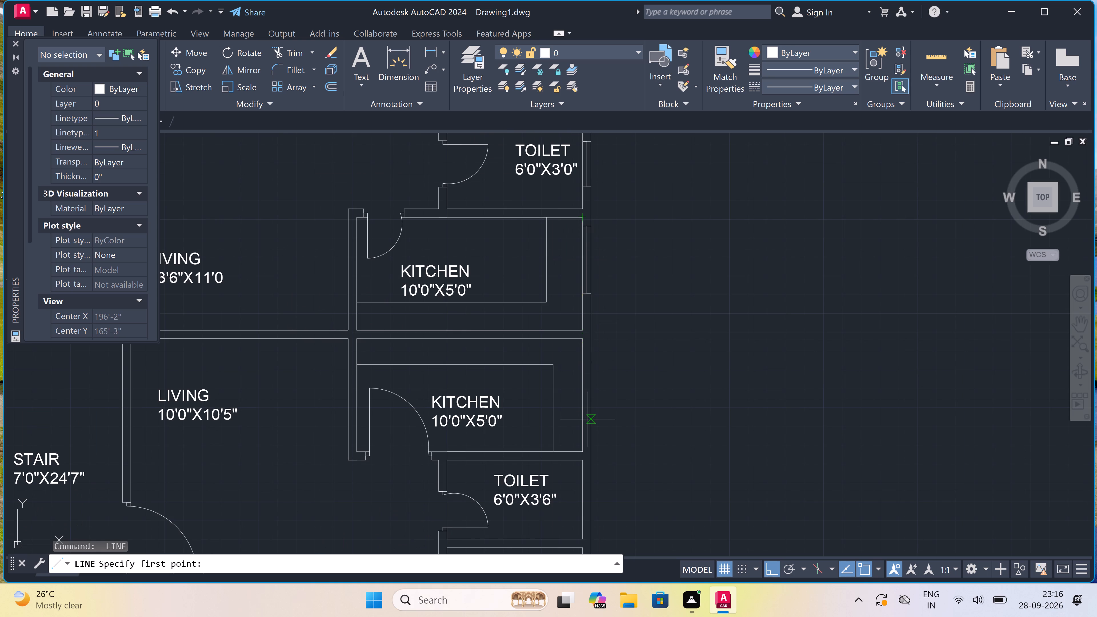
pyautogui.scroll(1, 588, 419)
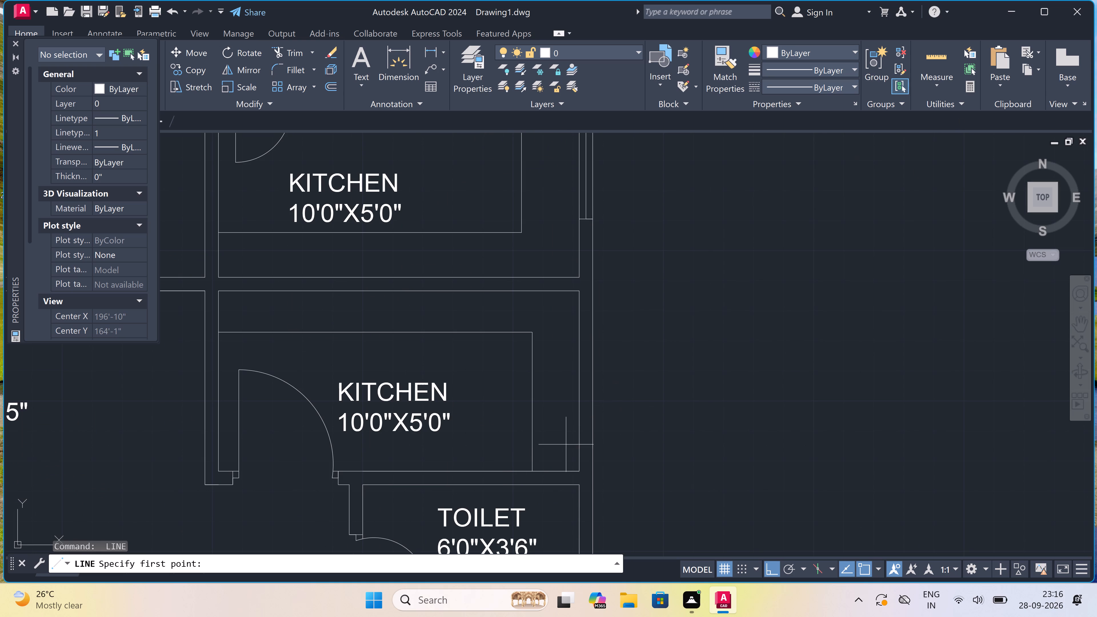
pyautogui.doubleClick(578, 436)
pyautogui.click(589, 438)
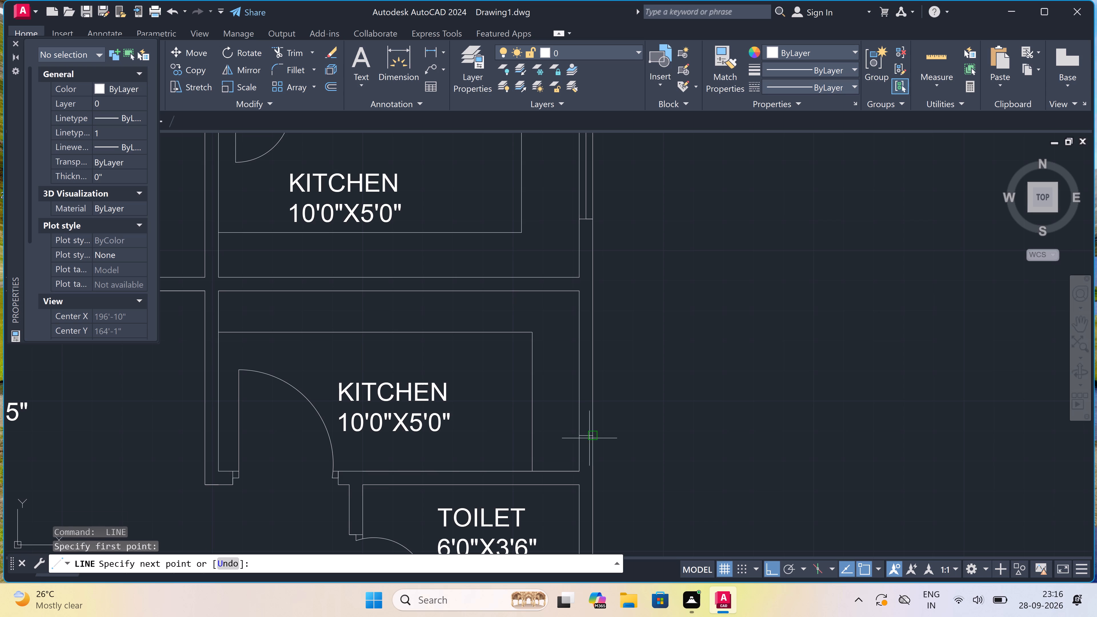
# From the cross line's midpoint, draw a 3' line up inside the kitchen's outer wall and cap it from inner to outer face.
pyautogui.scroll(3, 586, 436)
pyautogui.click(586, 436)
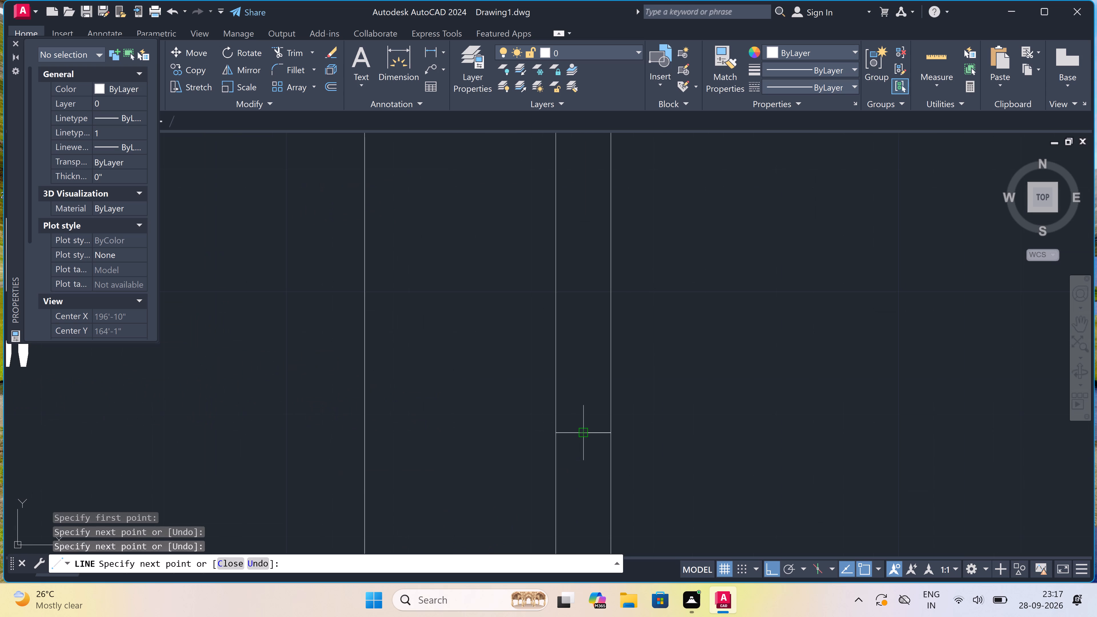
pyautogui.press('5')
pyautogui.press("'")
pyautogui.press('BackSpace')
pyautogui.press('BackSpace')
pyautogui.write("3'")
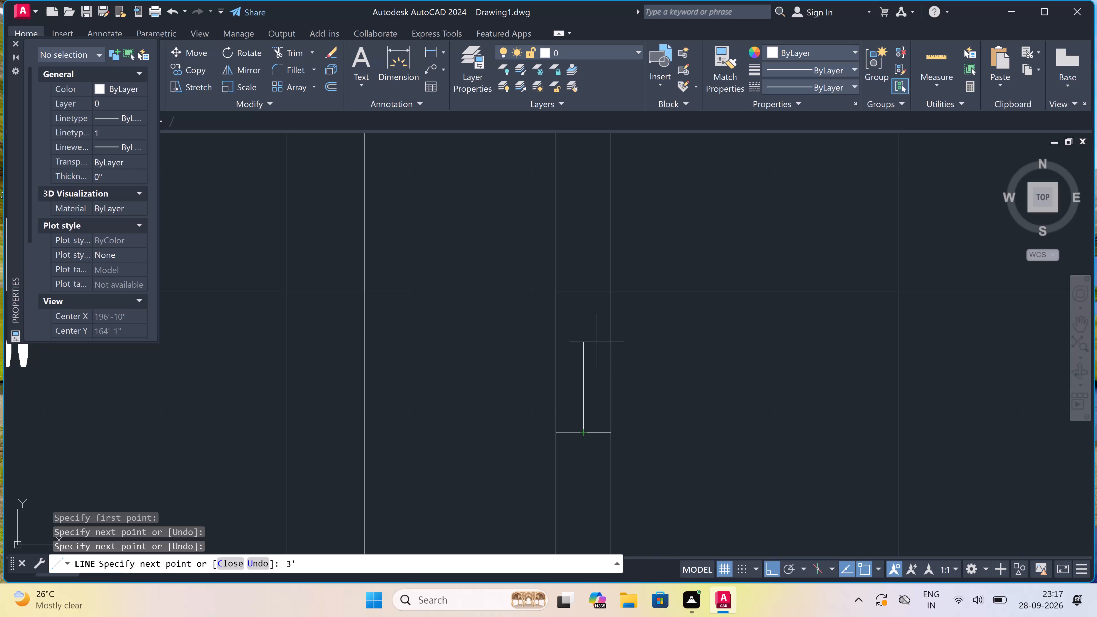
pyautogui.press('space')
pyautogui.scroll(-1, 597, 342)
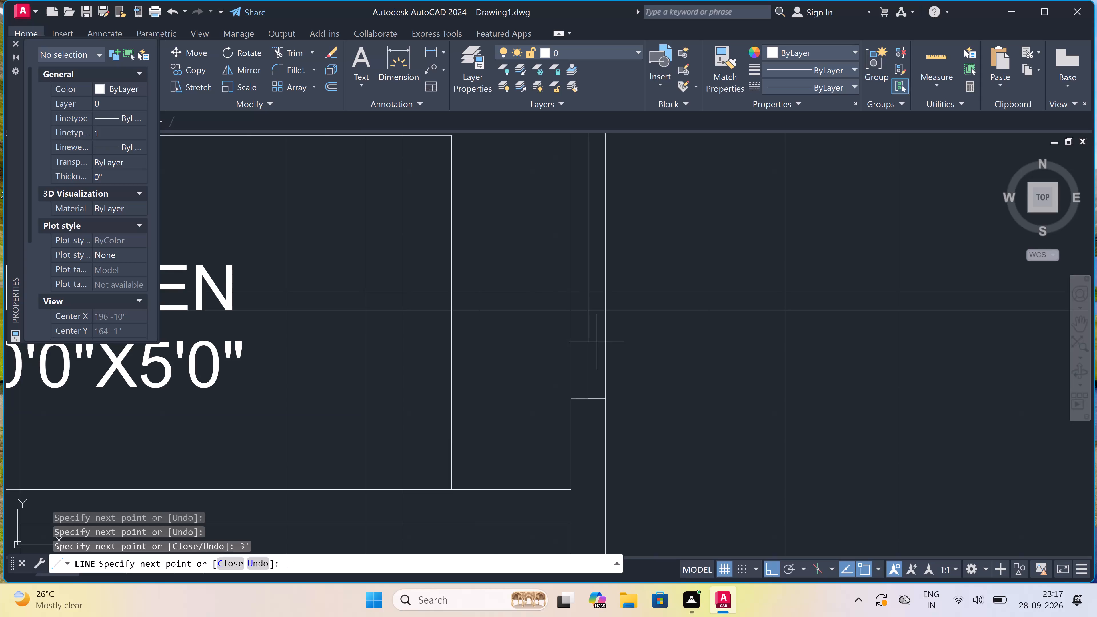
pyautogui.scroll(-2, 597, 342)
pyautogui.scroll(2, 589, 249)
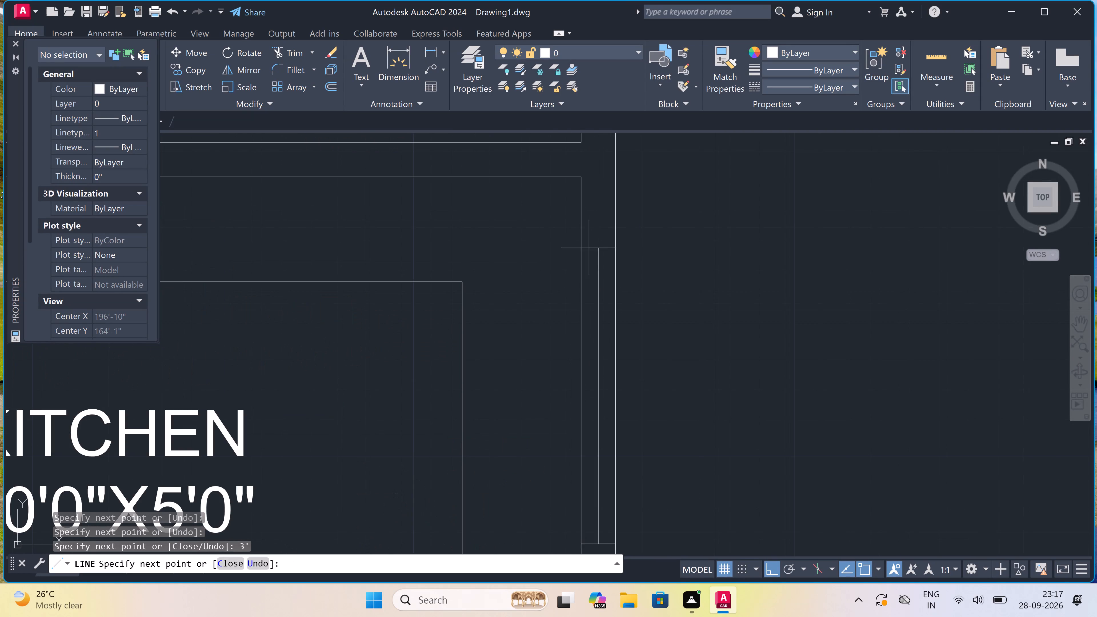
pyautogui.scroll(2, 589, 248)
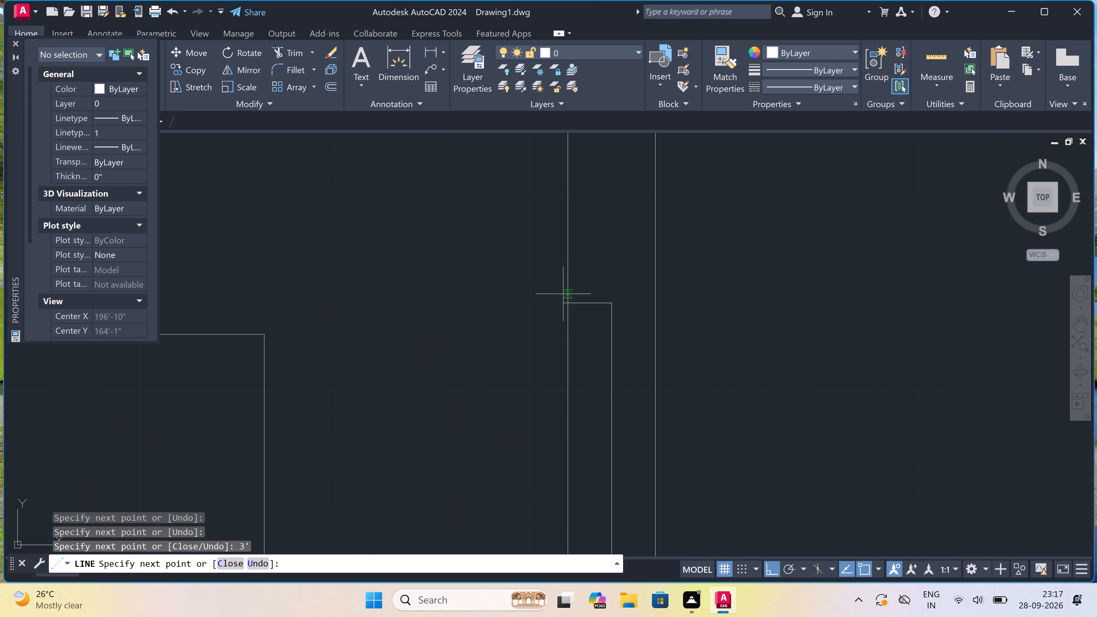
pyautogui.click(570, 301)
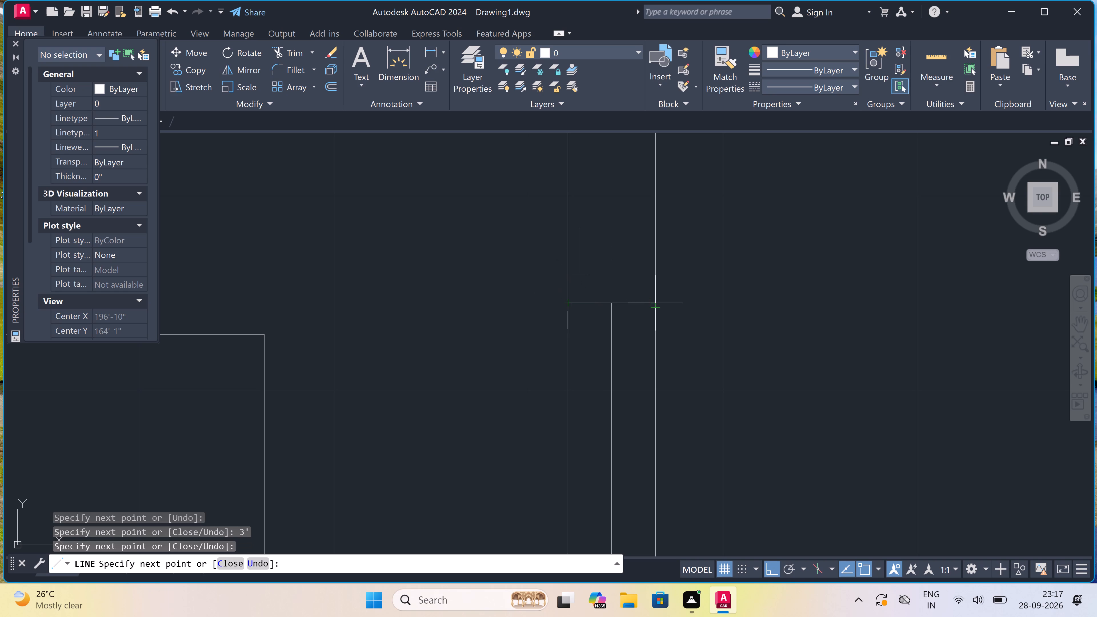
pyautogui.click(652, 301)
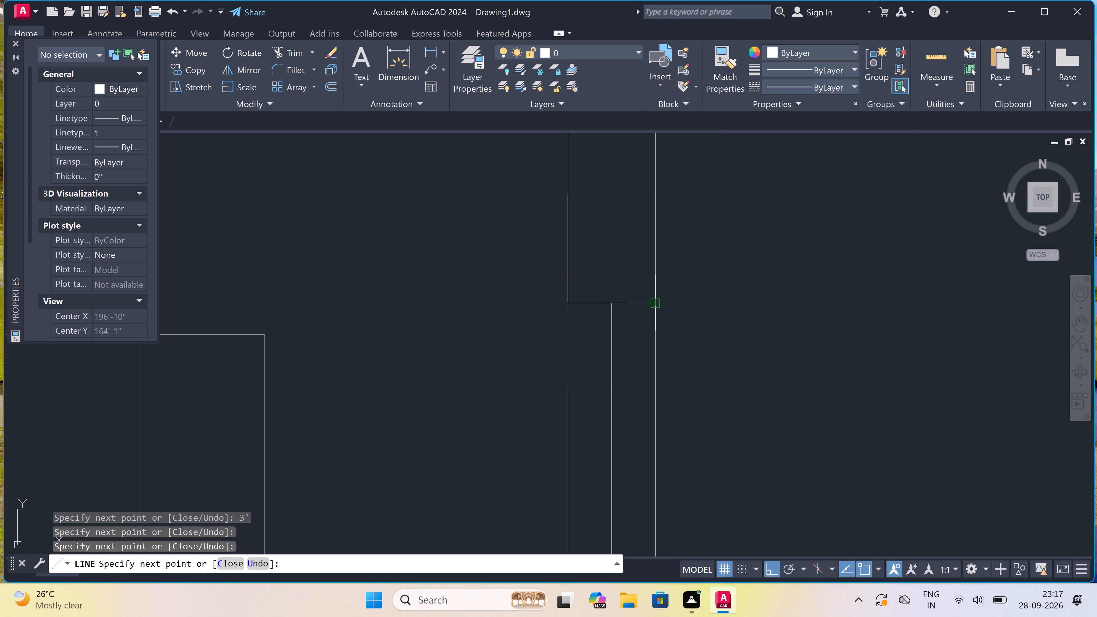
pyautogui.press('Escape')
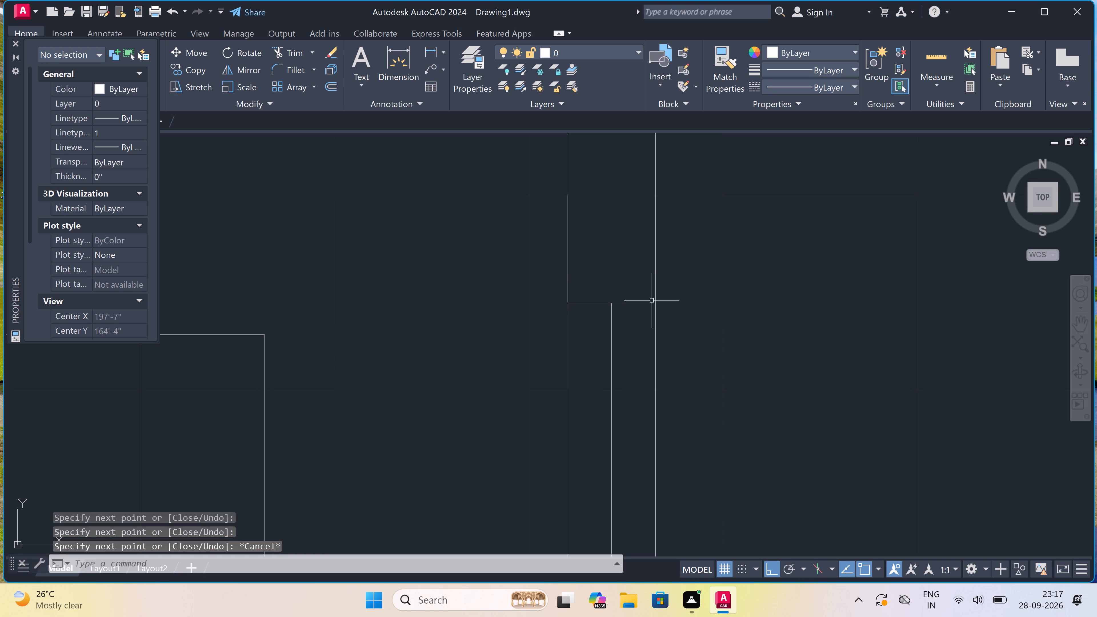
# Draw a line straight across the outer wall of the toilet directly below that kitchen, from inner to outer face, near the toilet's upper end.
pyautogui.scroll(-5, 580, 295)
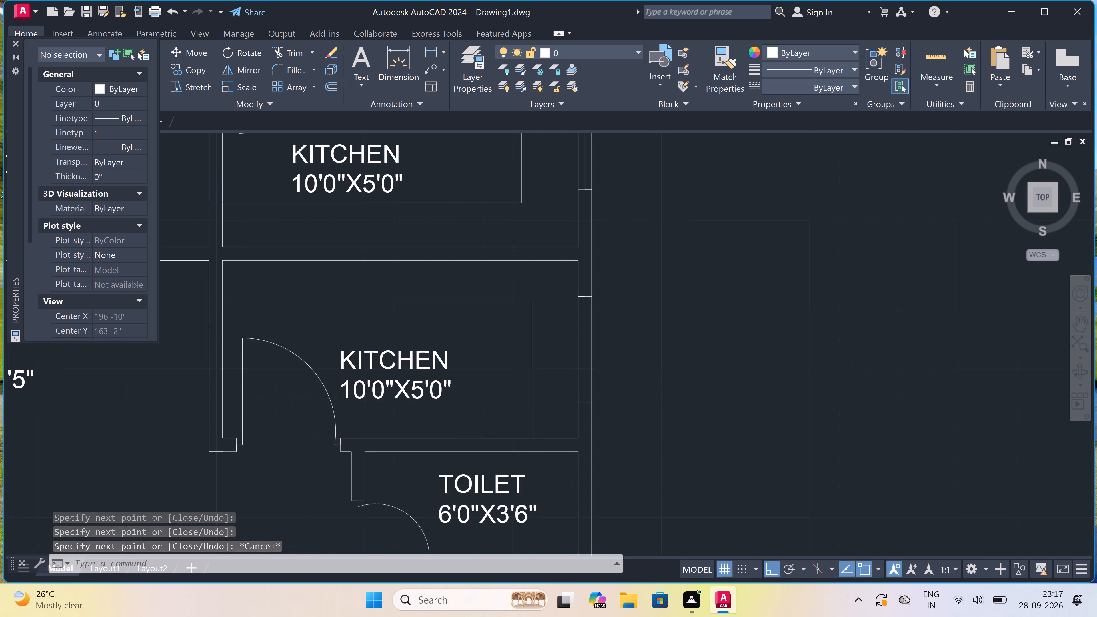
pyautogui.scroll(-2, 580, 295)
pyautogui.scroll(3, 578, 322)
pyautogui.scroll(-2, 578, 337)
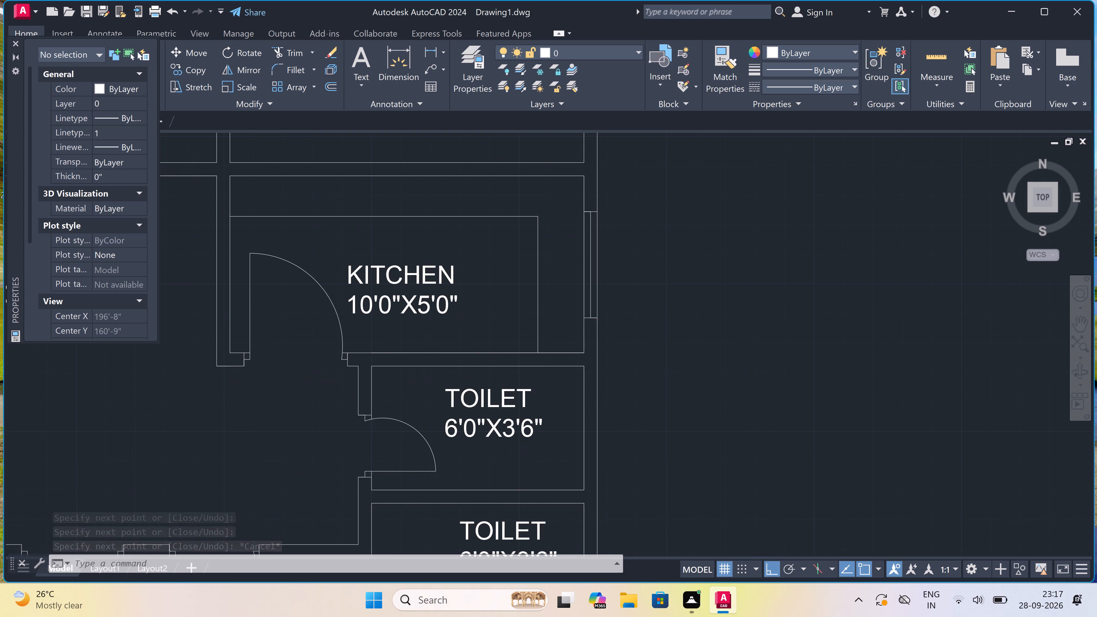
pyautogui.scroll(3, 578, 375)
pyautogui.press('space')
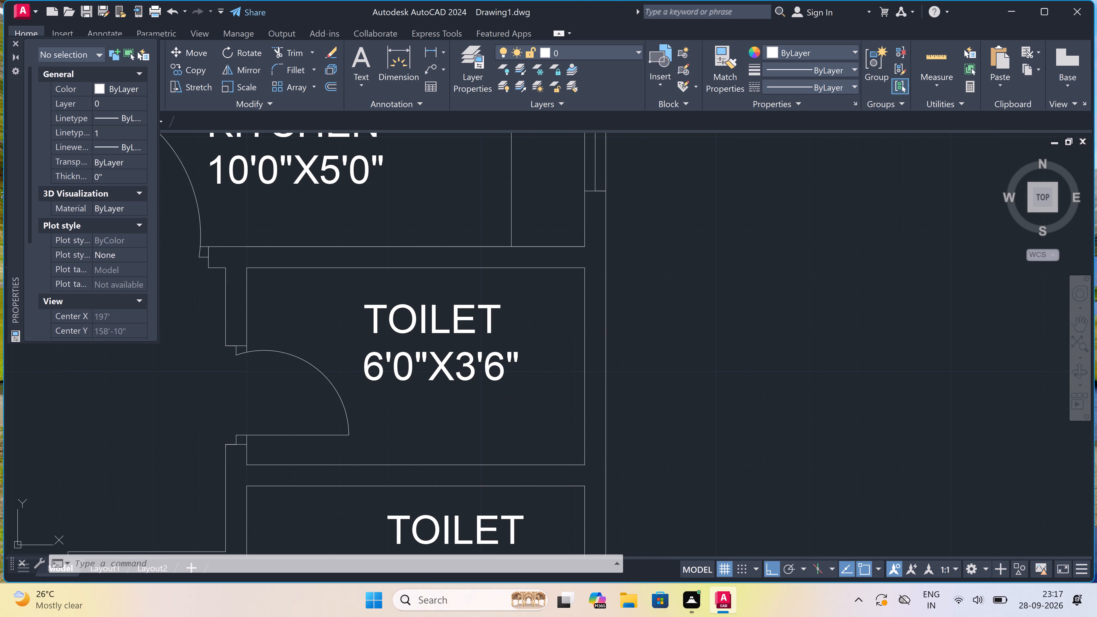
pyautogui.click(585, 312)
pyautogui.click(606, 313)
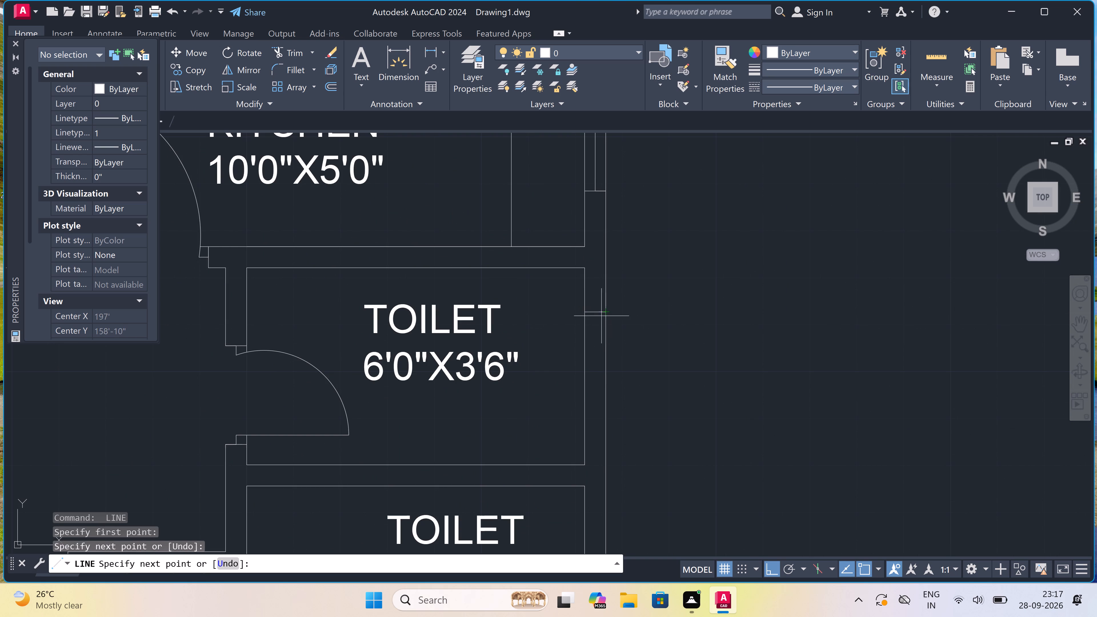
# From the cross line's midpoint, draw a 2' line down inside the toilet's outer wall and cap it from inner to outer face.
pyautogui.doubleClick(595, 315)
pyautogui.press('2')
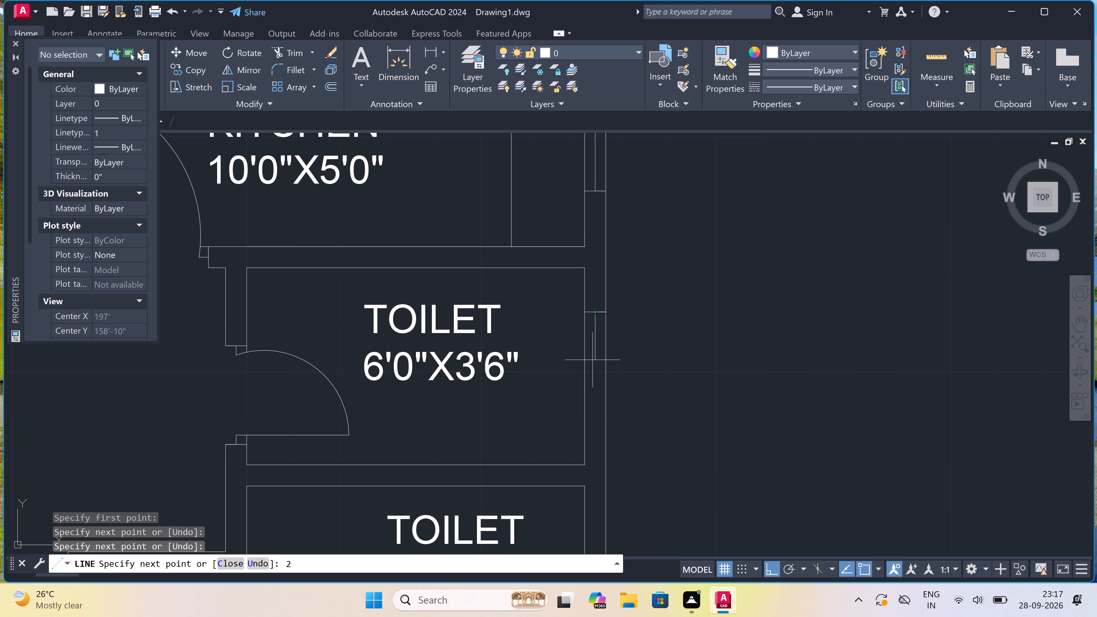
pyautogui.write("'")
pyautogui.press('space')
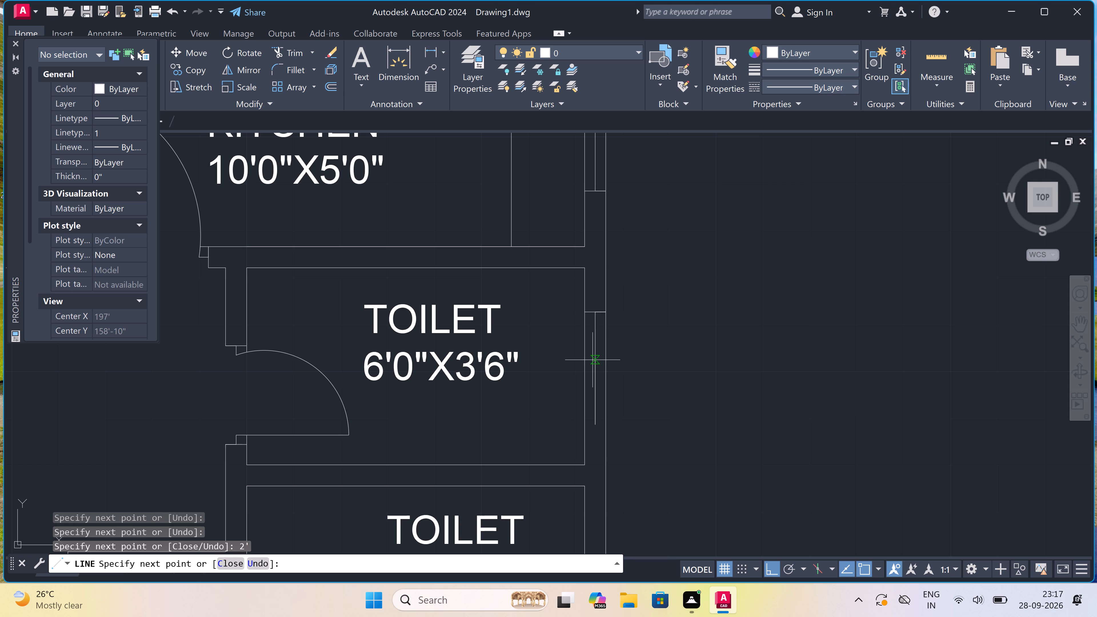
pyautogui.scroll(1, 566, 420)
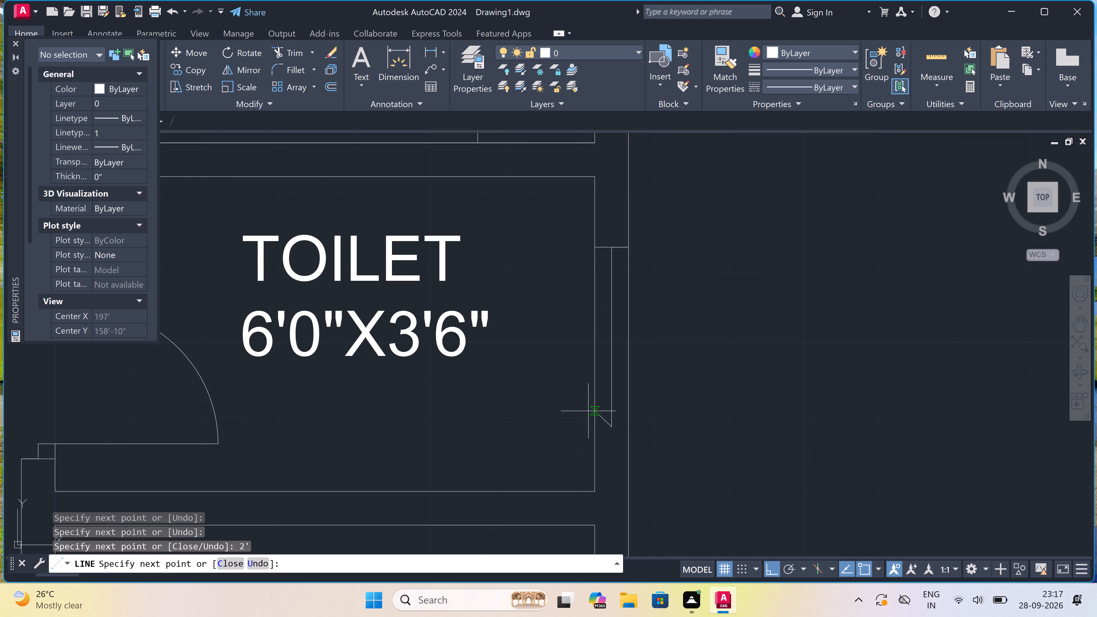
pyautogui.click(596, 426)
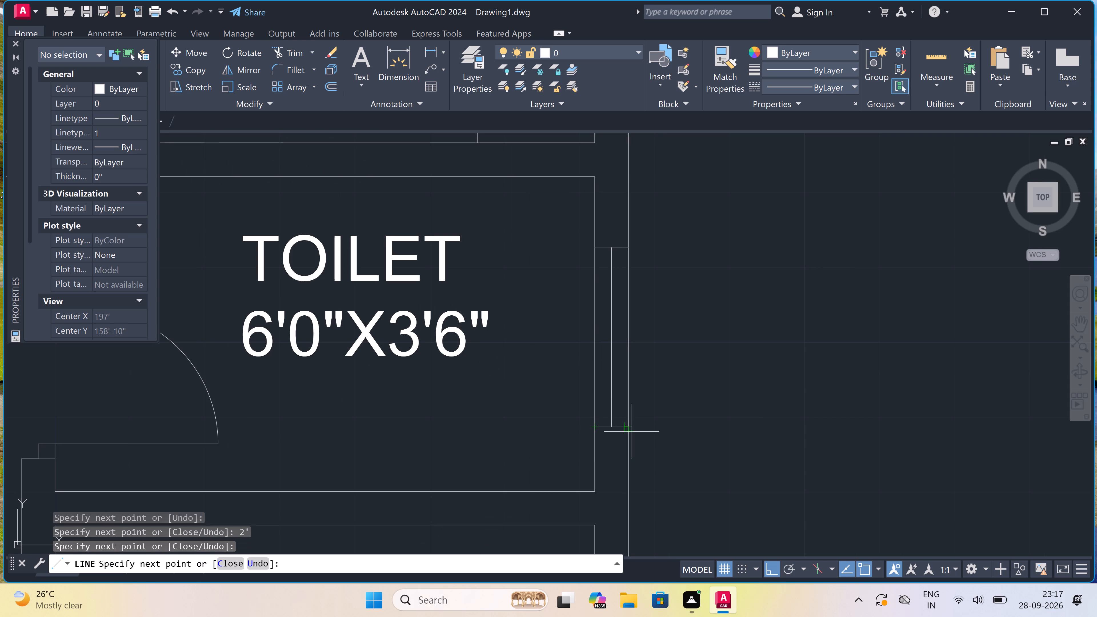
pyautogui.click(633, 431)
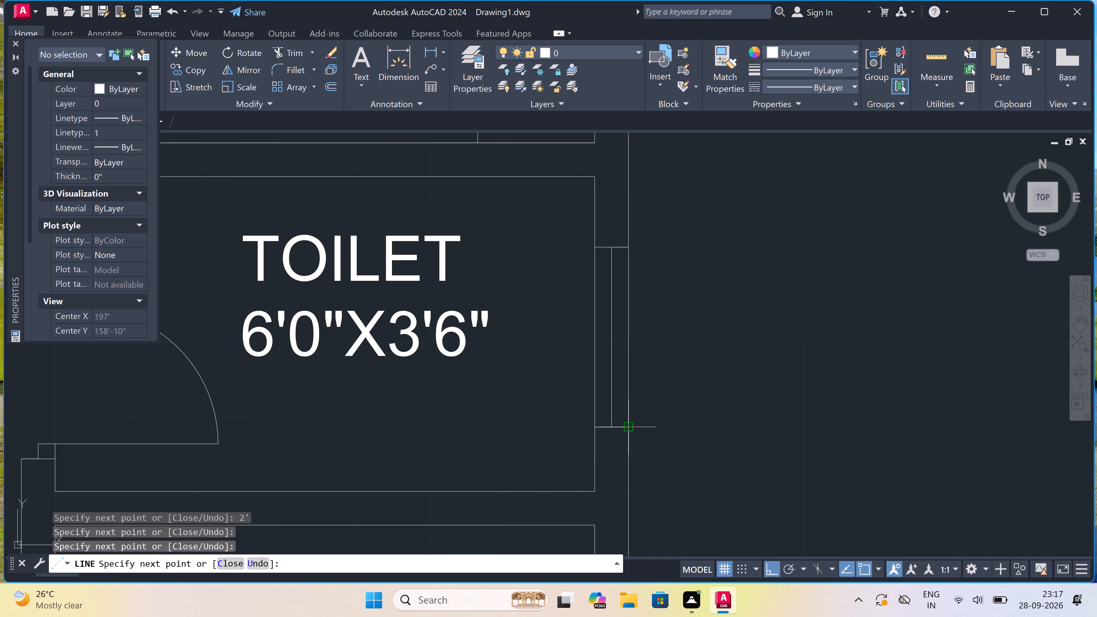
pyautogui.press('Escape')
# Draw a line straight across the outer wall of the second 6'0"X3'6" toilet below, from inner to outer face, near its lower end.
pyautogui.press('space')
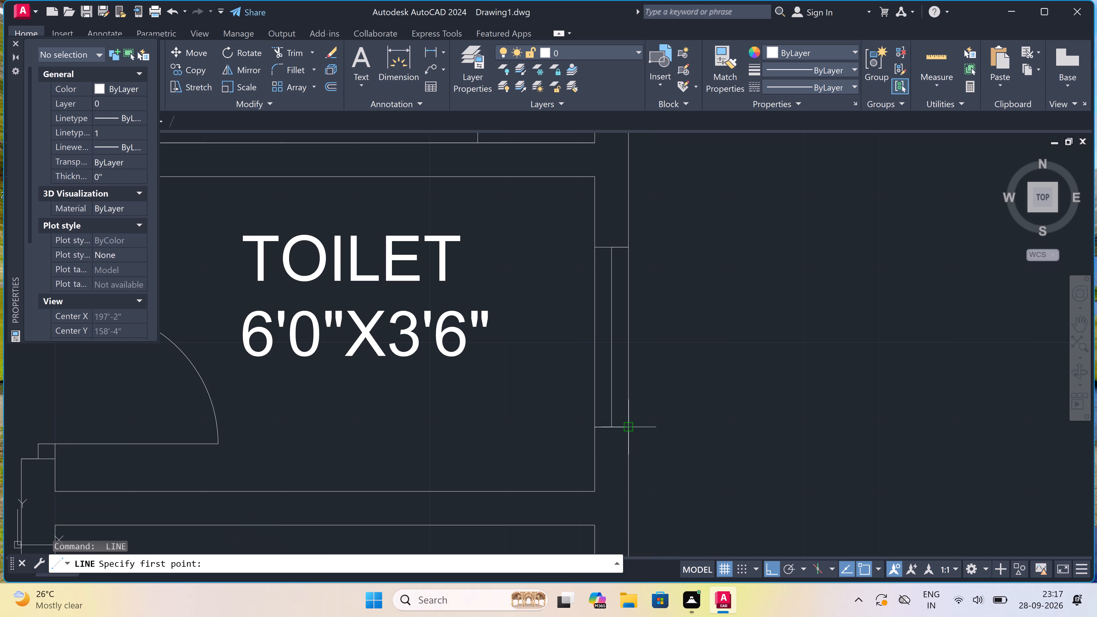
pyautogui.scroll(-3, 625, 373)
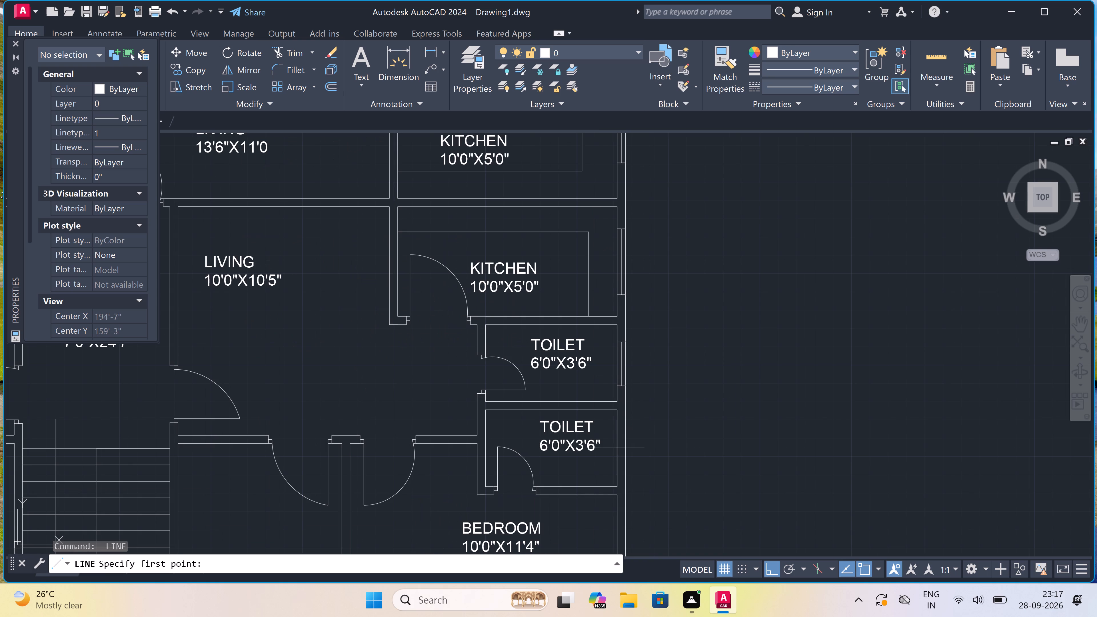
pyautogui.scroll(3, 617, 469)
pyautogui.click(617, 467)
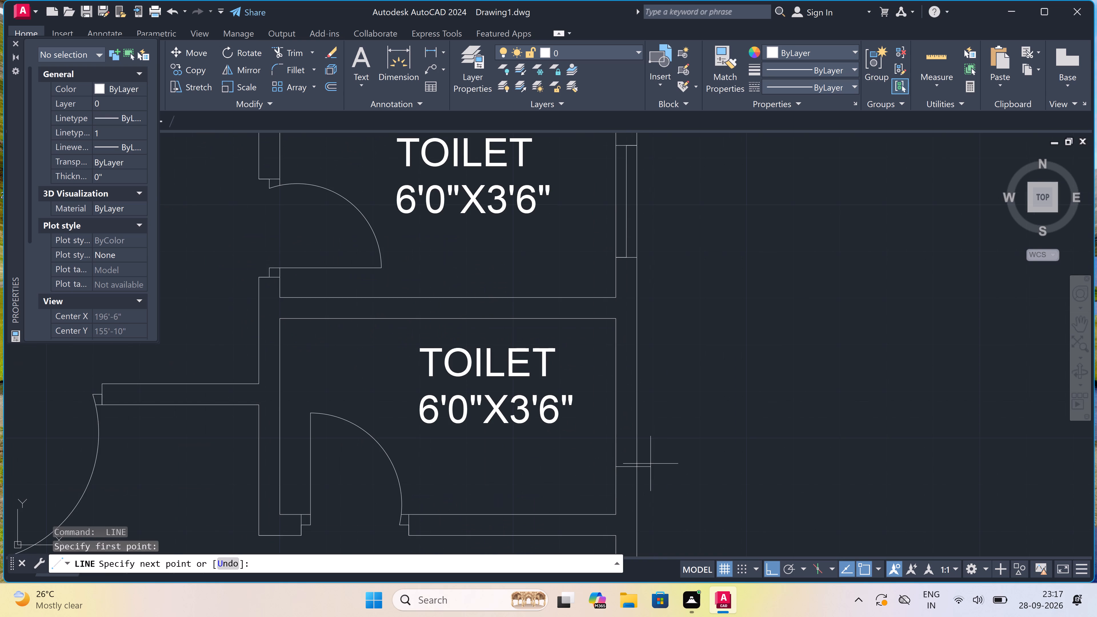
pyautogui.click(638, 465)
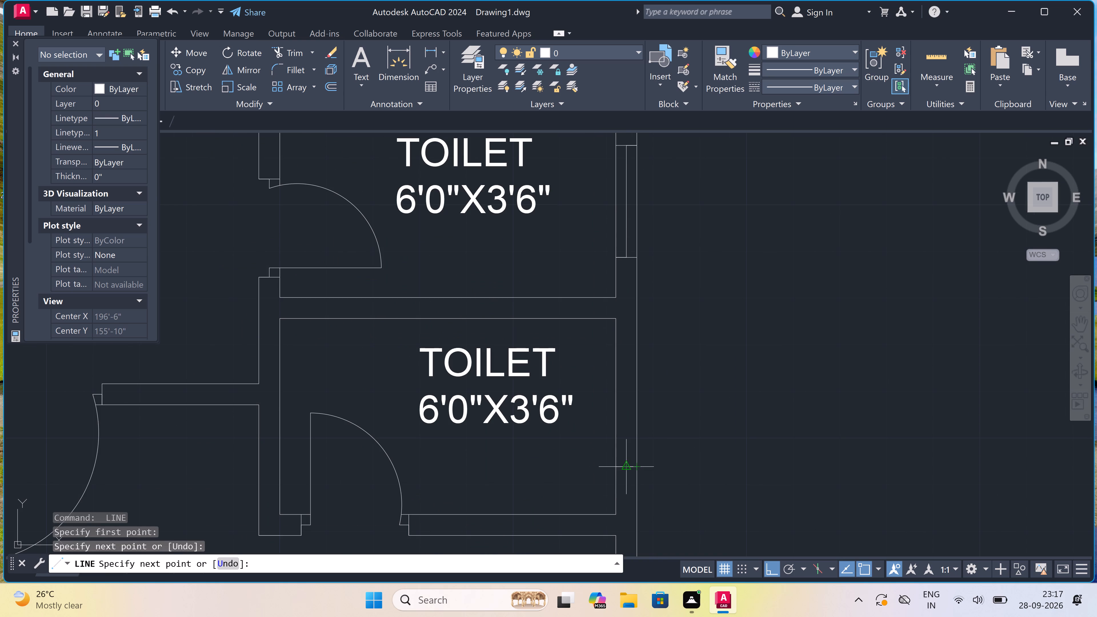
# From the cross line's midpoint, draw a 2' line up inside the lower toilet's outer wall and cap it from outer to inner face.
pyautogui.moveTo(624, 464); pyautogui.dragTo(622, 460)
pyautogui.write("2'")
pyautogui.press('space')
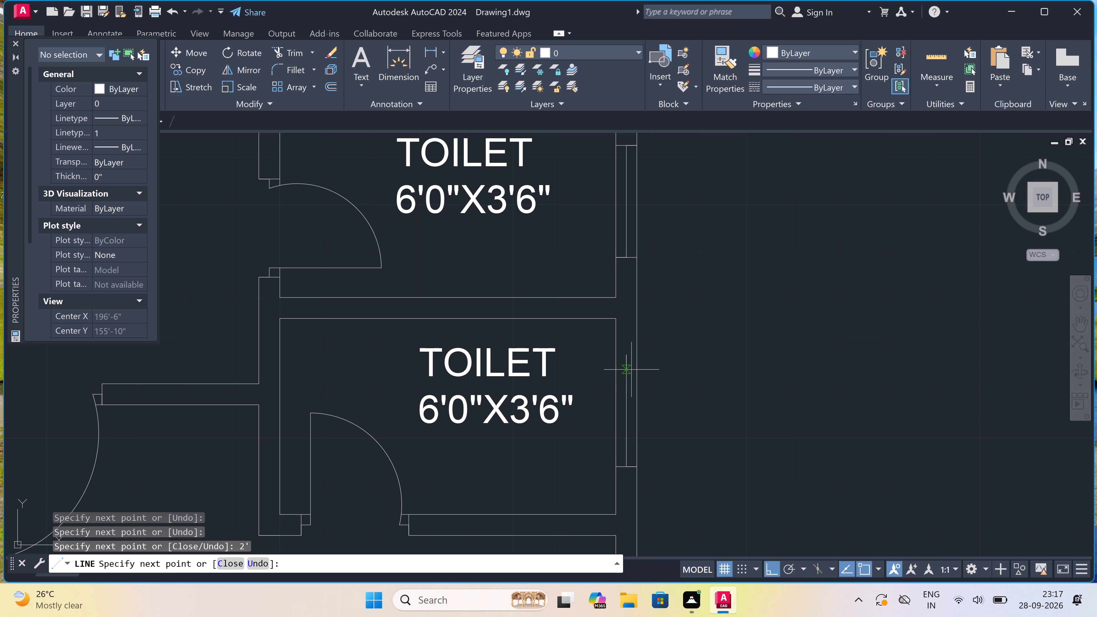
pyautogui.scroll(4, 632, 366)
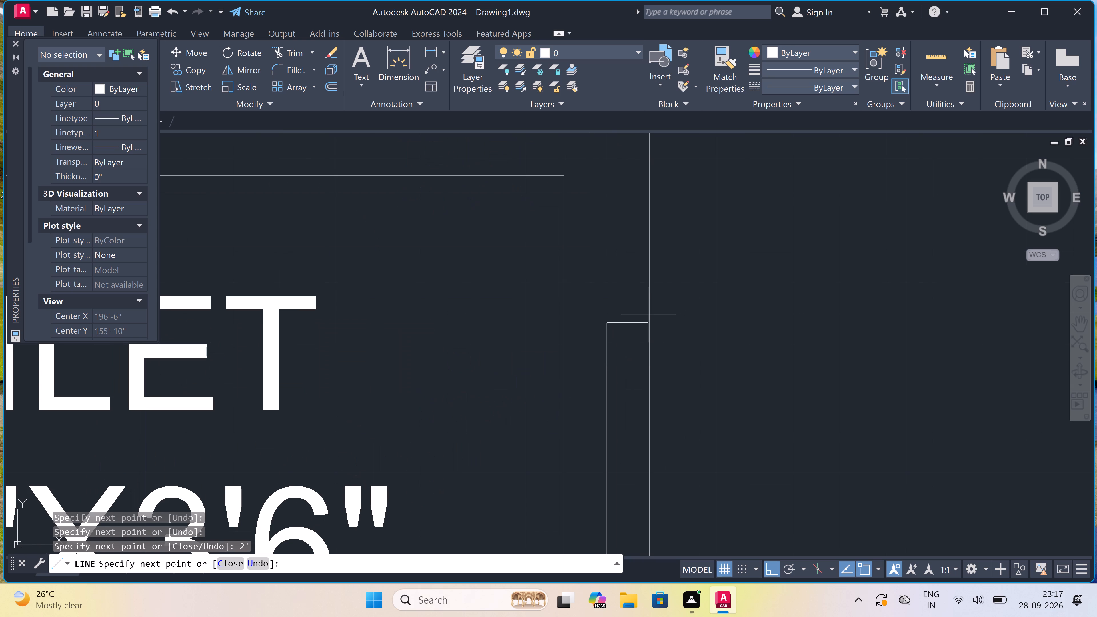
pyautogui.click(650, 319)
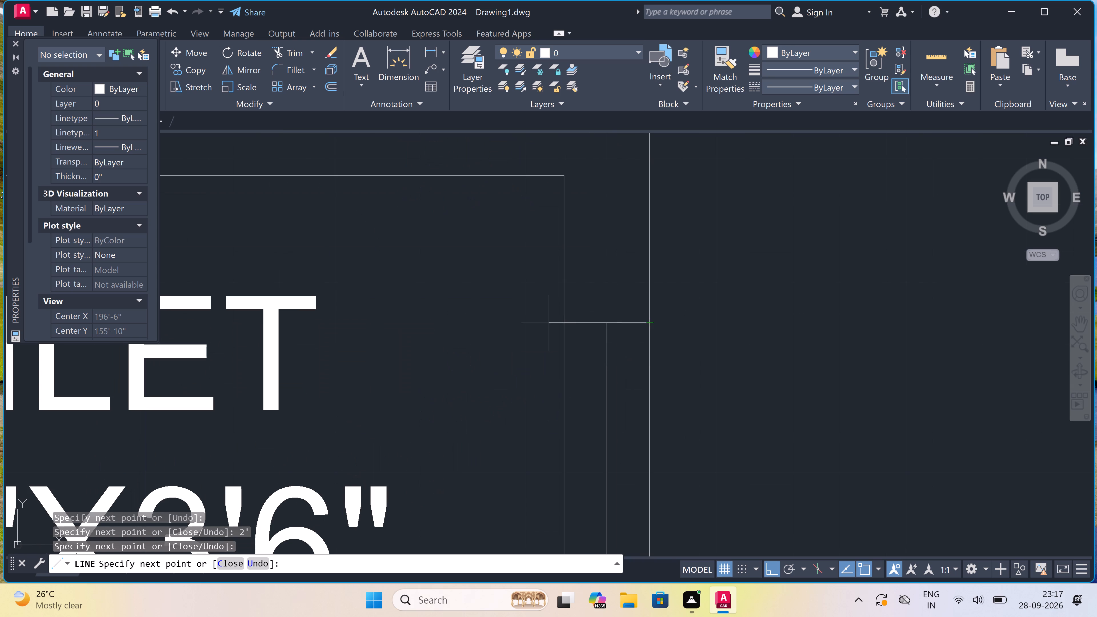
pyautogui.doubleClick(560, 325)
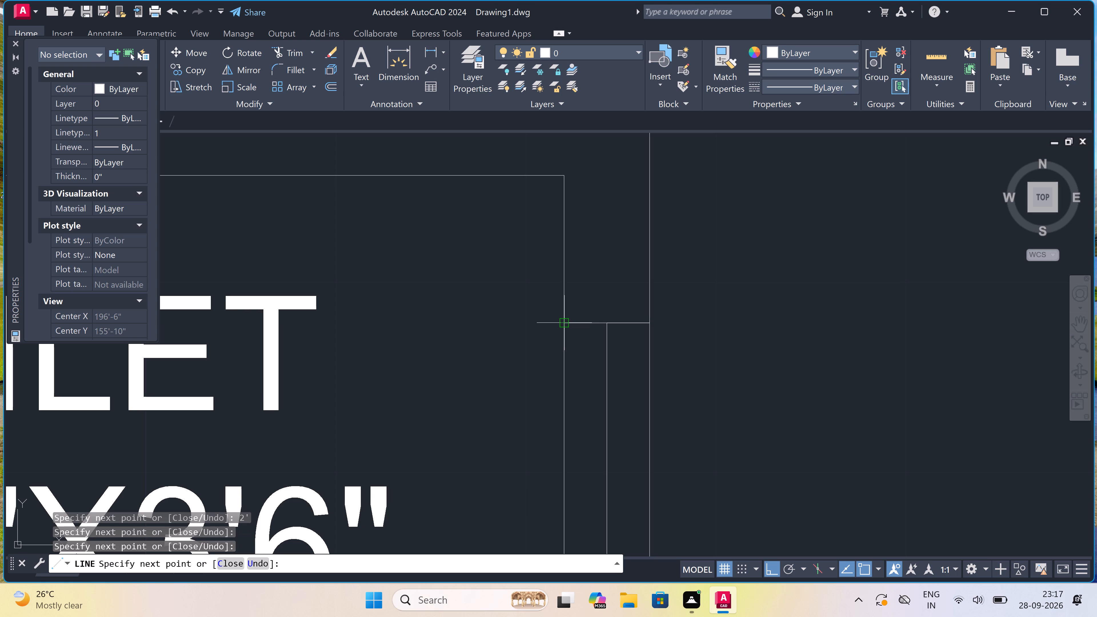
pyautogui.press('Escape')
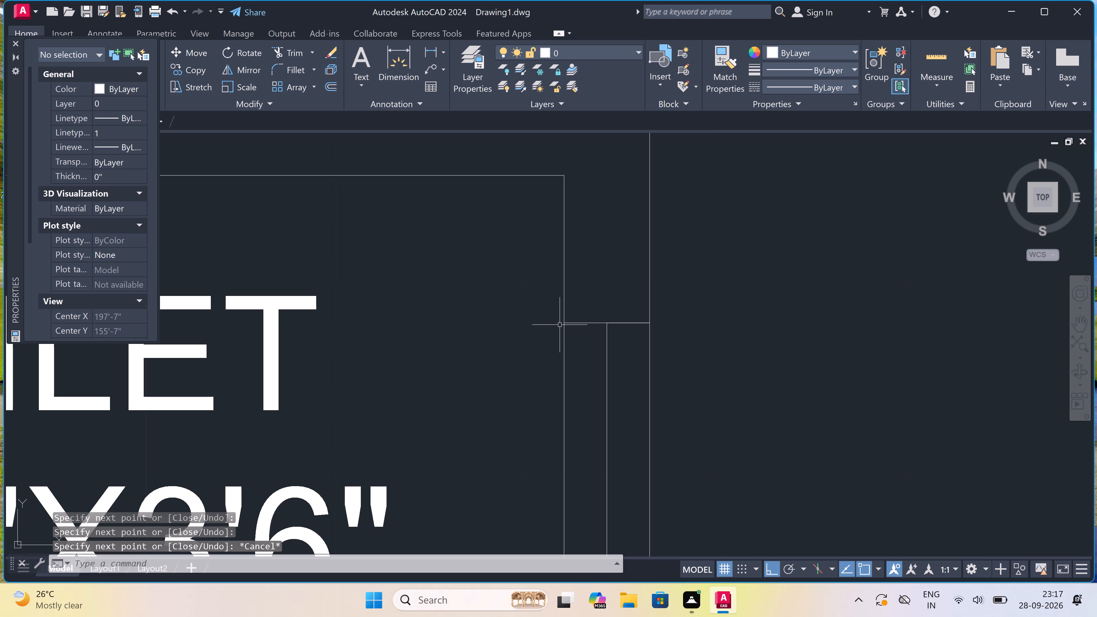
# Draw a line straight across the outer wall of the lower-right 10'0"X11'4" bedroom, from inner to outer face, beside its label.
pyautogui.scroll(-8, 572, 308)
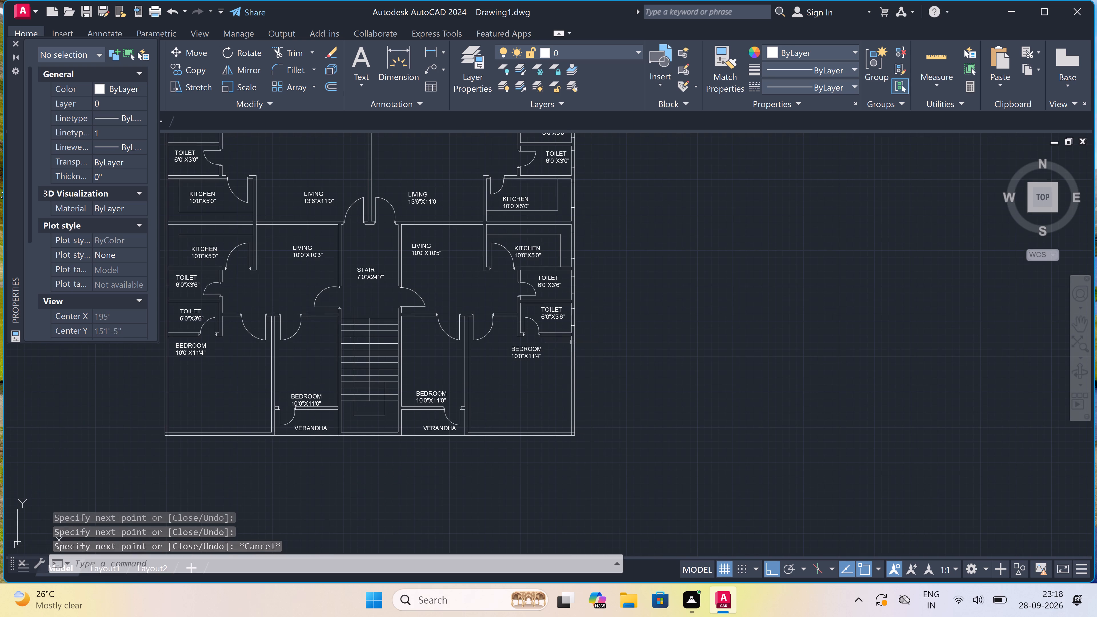
pyautogui.scroll(3, 555, 395)
pyautogui.scroll(-1, 576, 345)
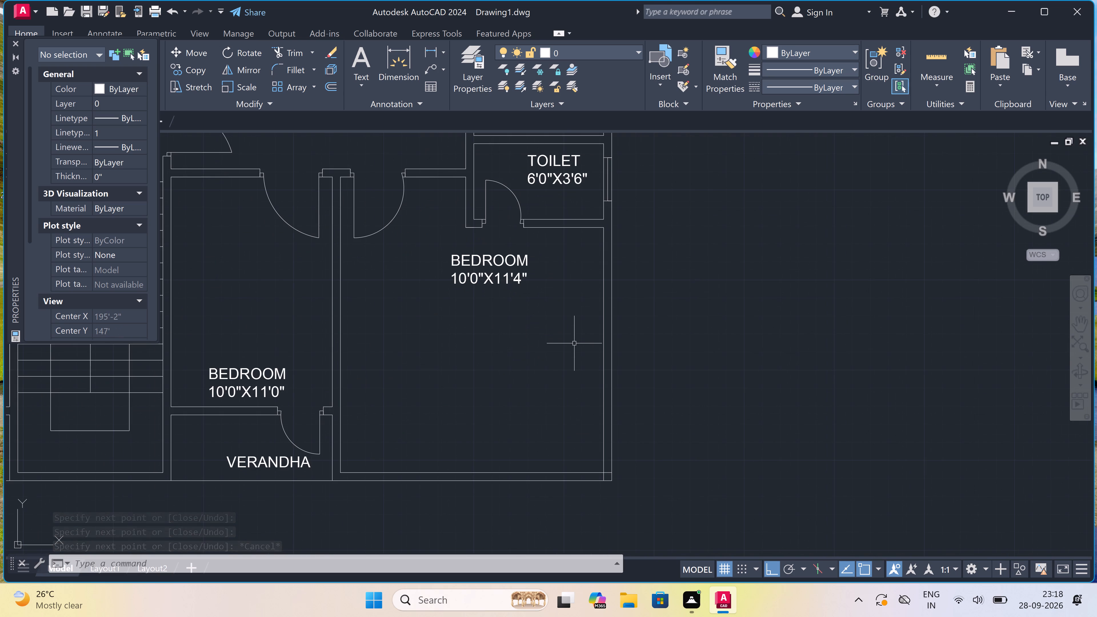
pyautogui.press('space')
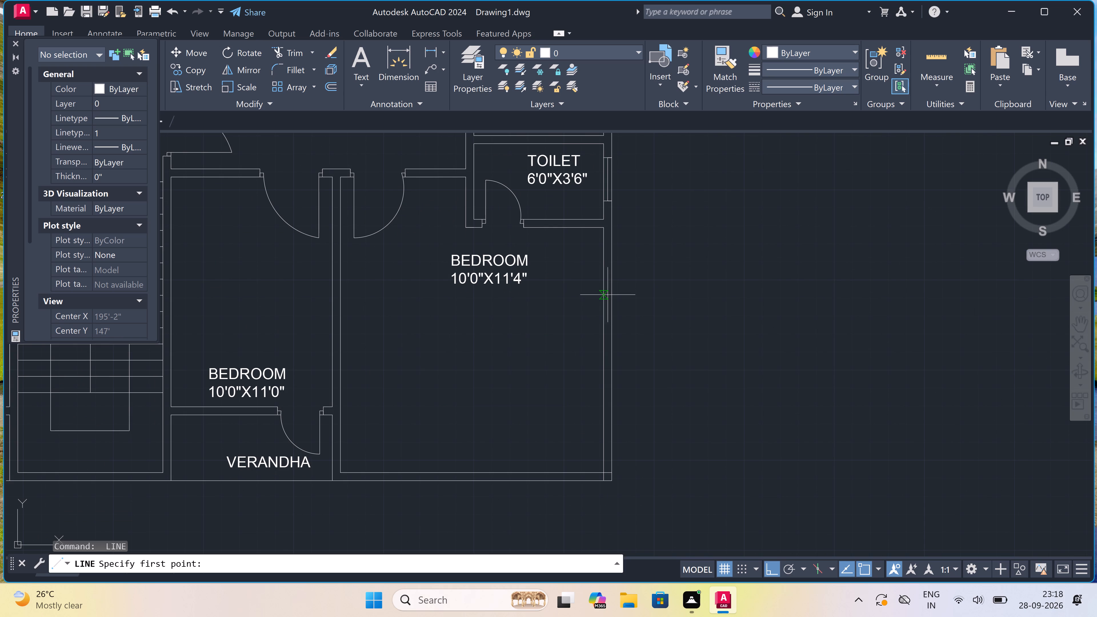
pyautogui.click(604, 299)
pyautogui.scroll(3, 606, 298)
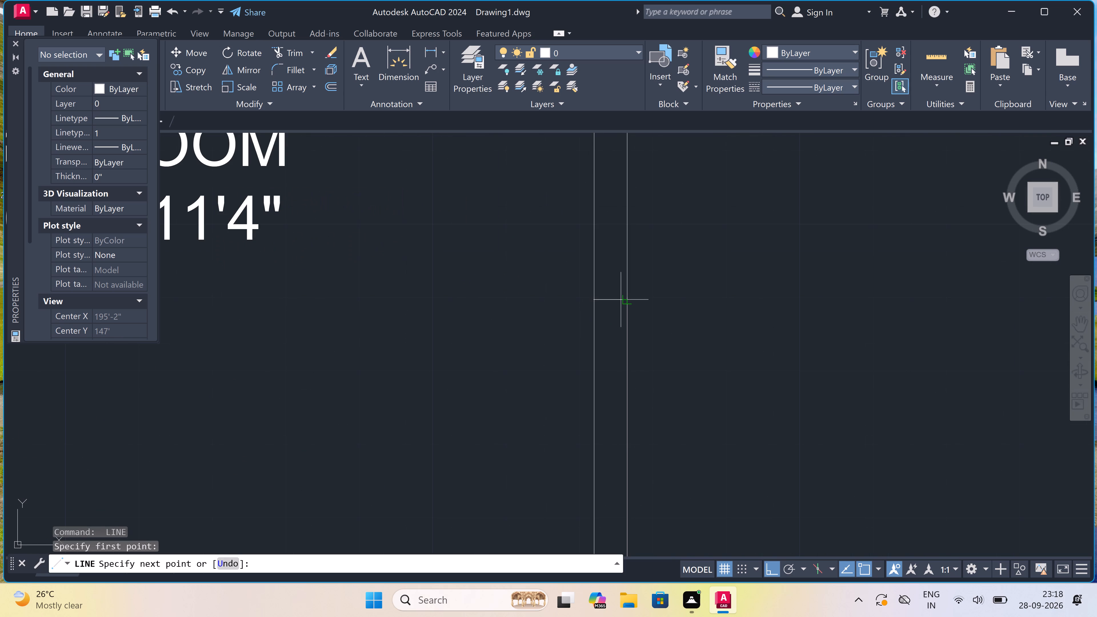
pyautogui.click(624, 300)
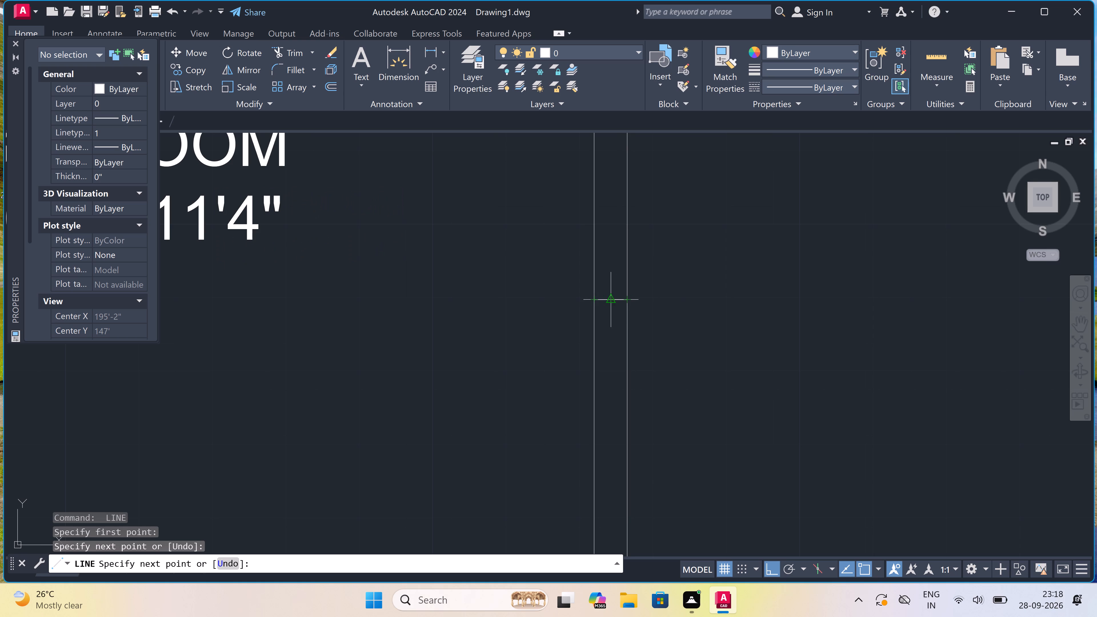
# From the cross line's midpoint, draw a 5' line down inside the bedroom's outer wall and cap it from outer to inner face.
pyautogui.click(612, 300)
pyautogui.write("5'")
pyautogui.press('space')
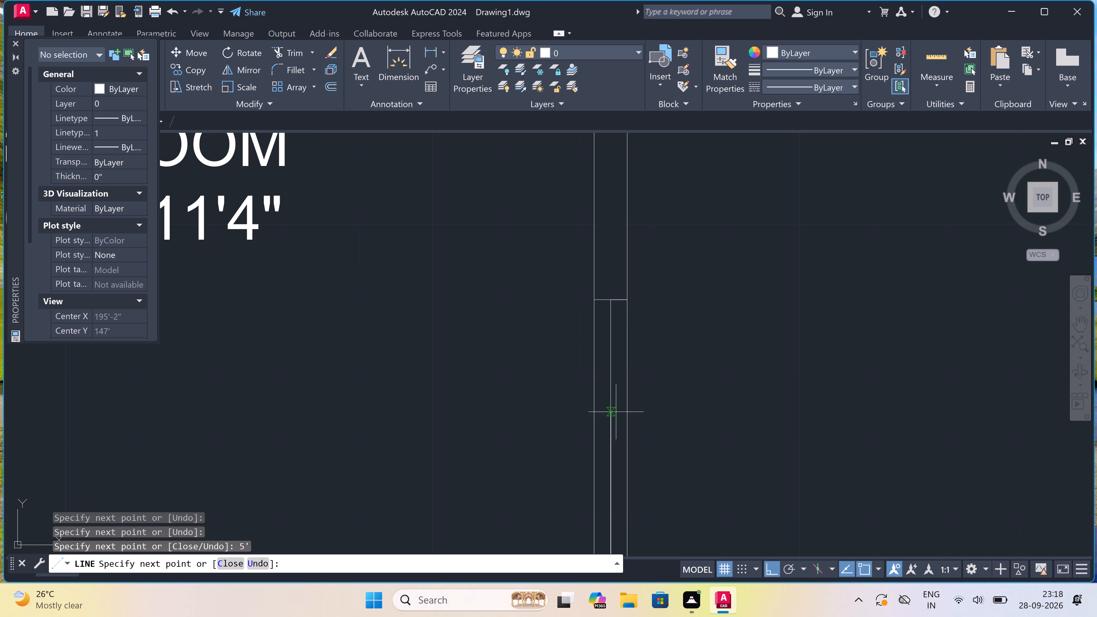
pyautogui.scroll(-6, 614, 409)
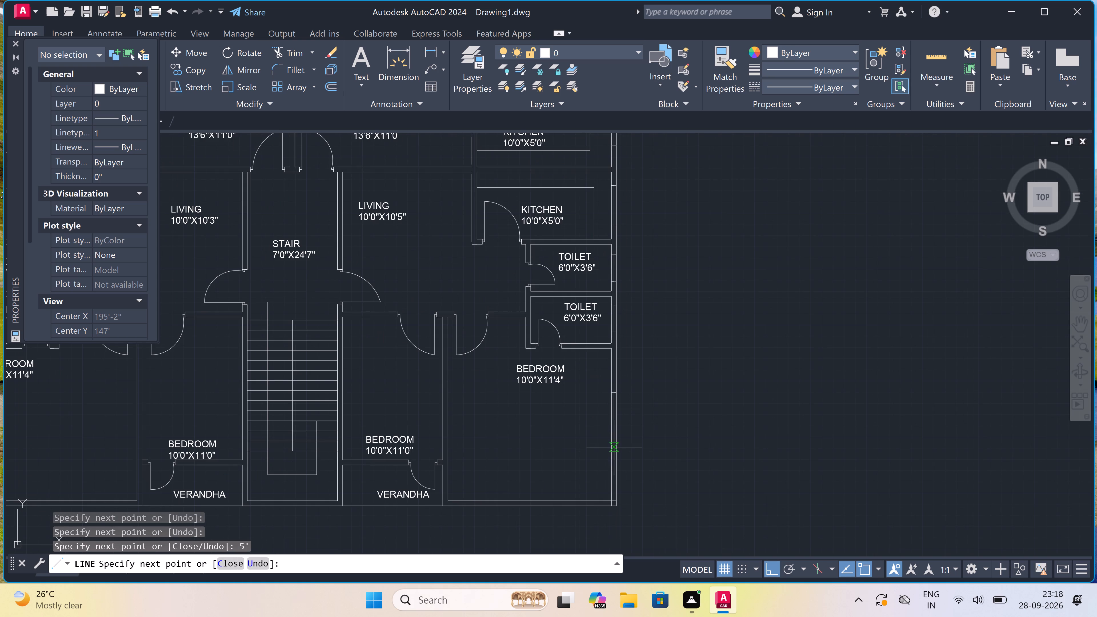
pyautogui.scroll(5, 616, 465)
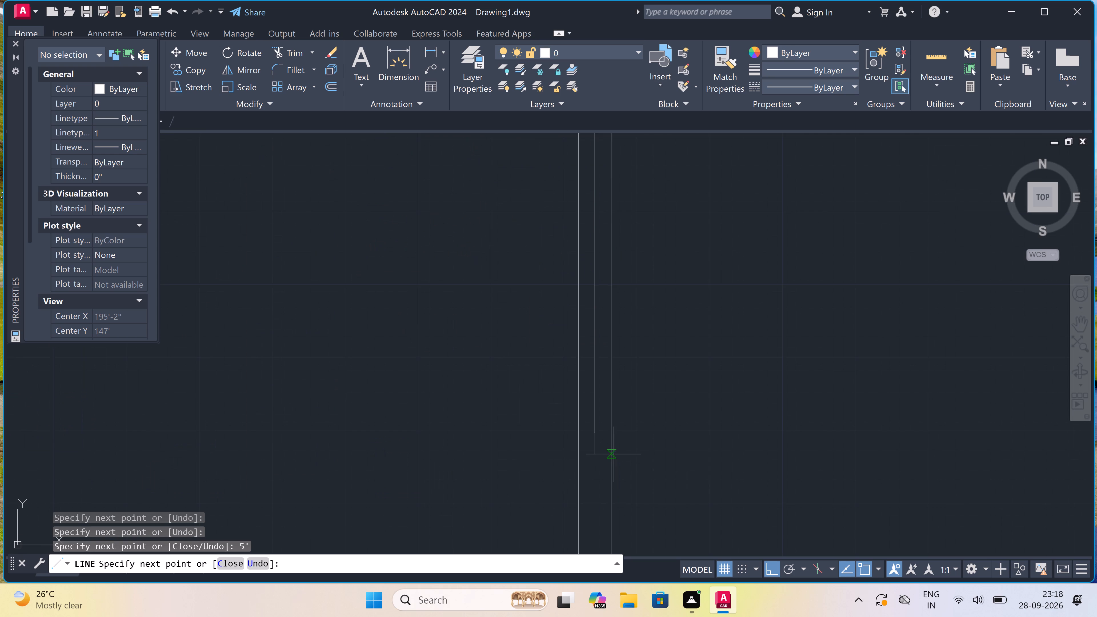
pyautogui.scroll(1, 614, 454)
pyautogui.click(603, 399)
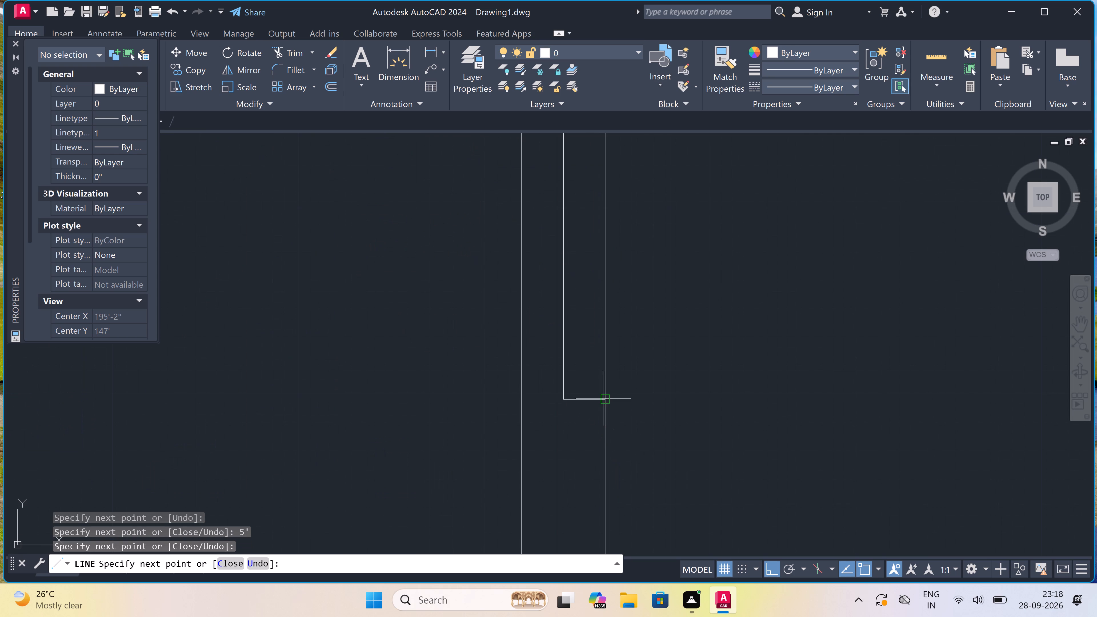
pyautogui.moveTo(524, 402); pyautogui.dragTo(527, 402)
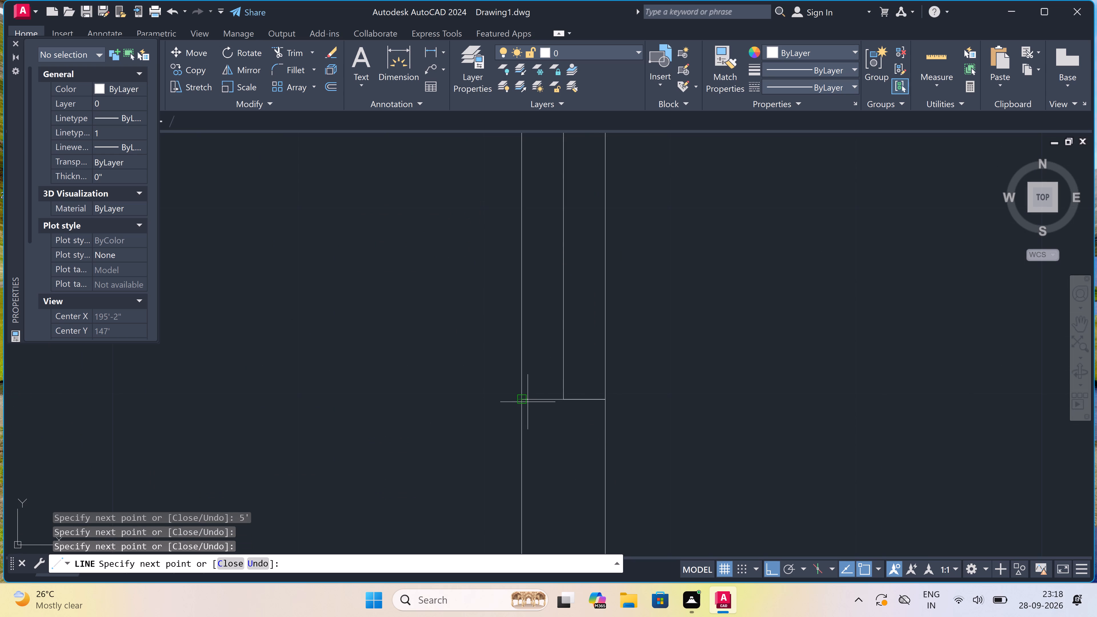
pyautogui.press('Escape')
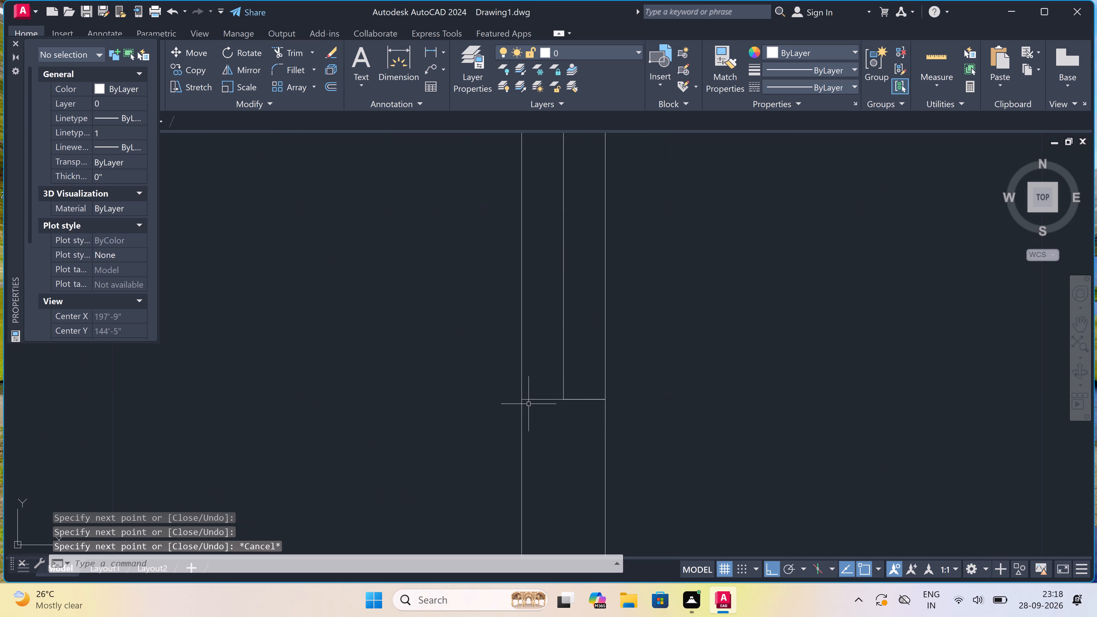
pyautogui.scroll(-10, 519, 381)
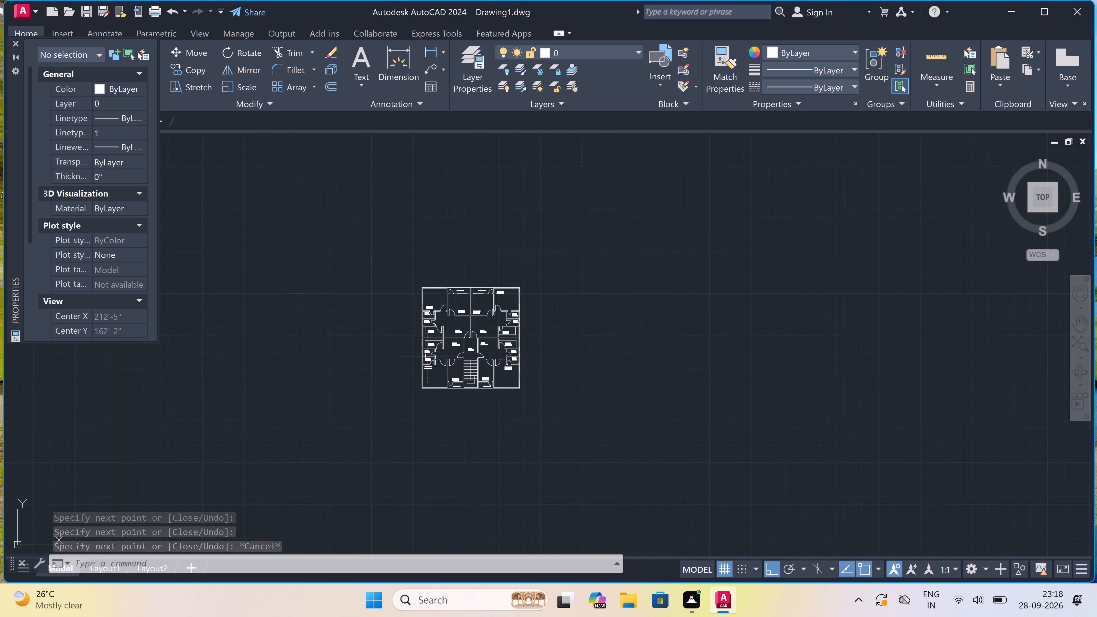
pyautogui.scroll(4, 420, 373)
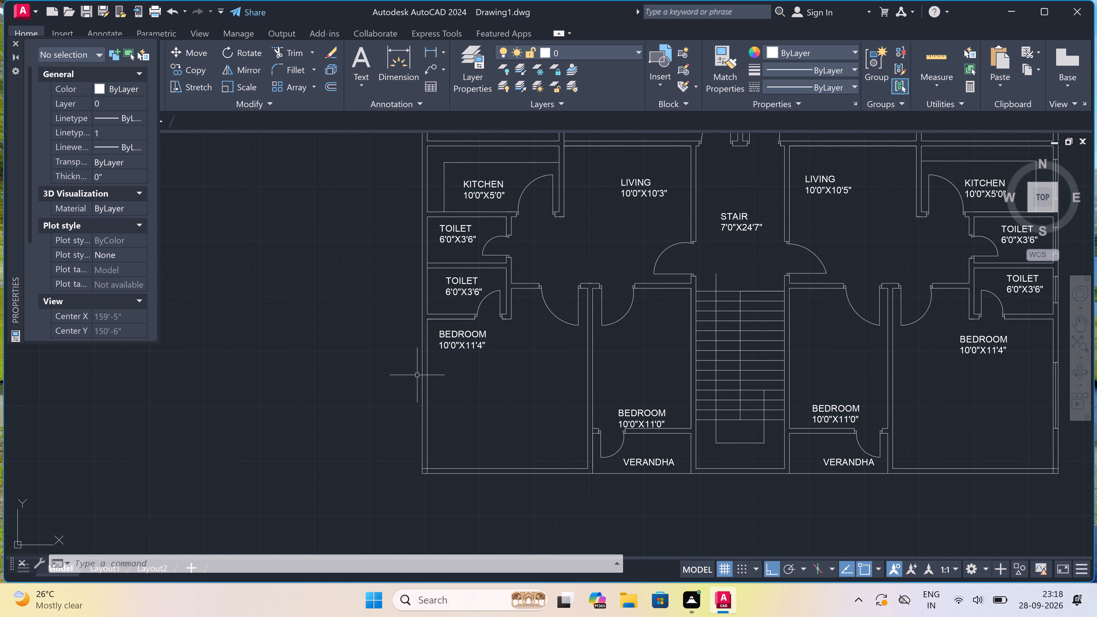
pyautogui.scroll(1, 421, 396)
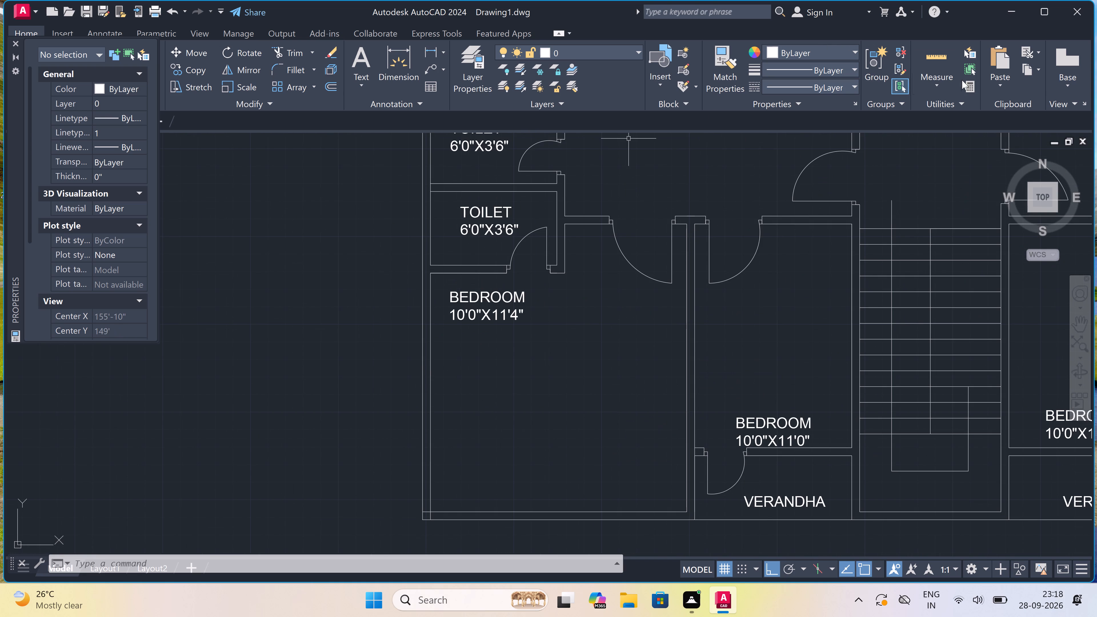
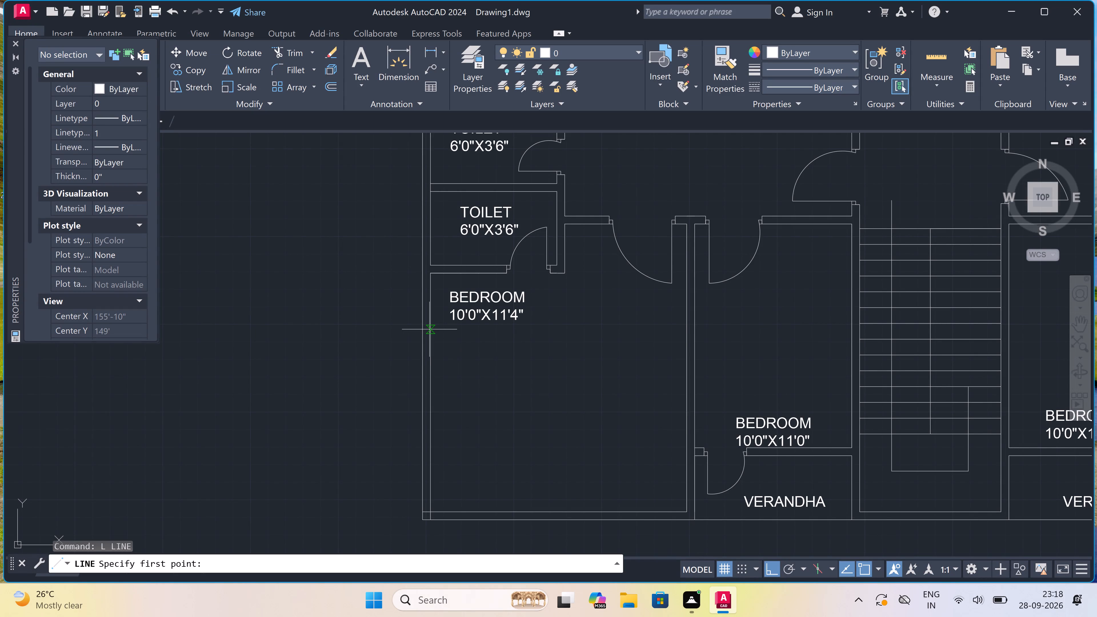
# Draw a window end line across the west exterior wall of the southwest 10'0"X11'4" bedroom, continuing back to the wall's midline.
pyautogui.scroll(-2, 431, 327)
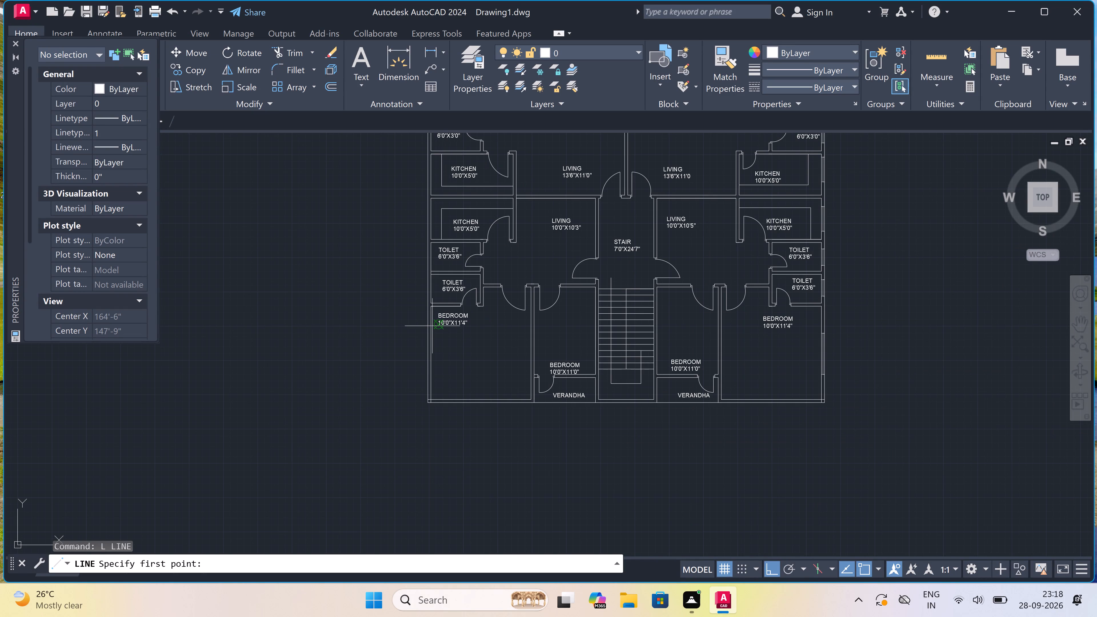
pyautogui.scroll(3, 431, 326)
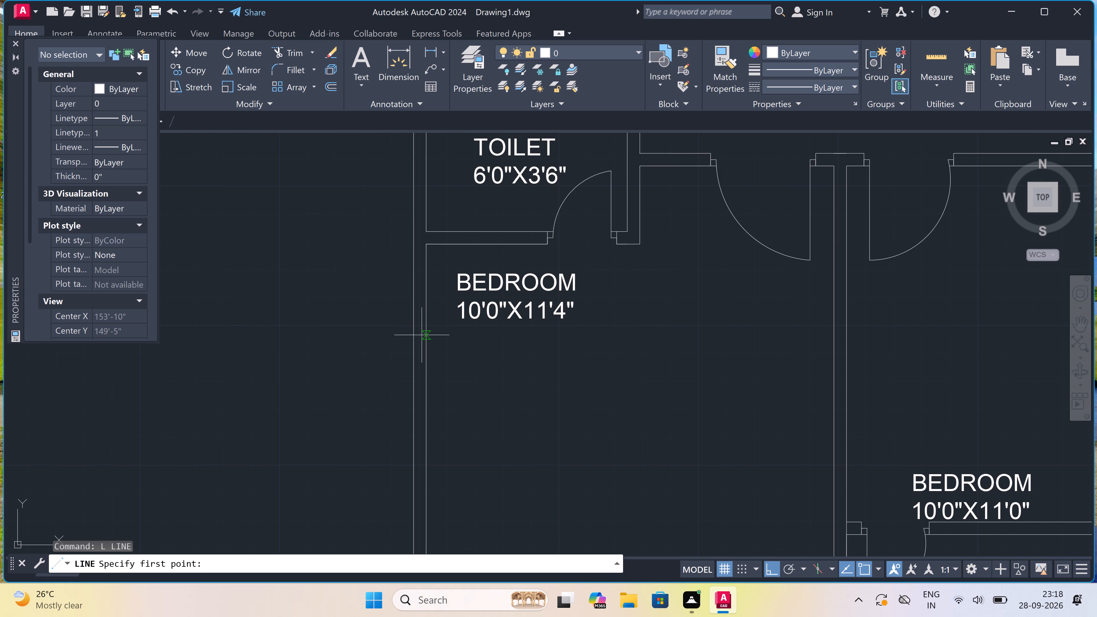
pyautogui.click(423, 334)
pyautogui.click(417, 332)
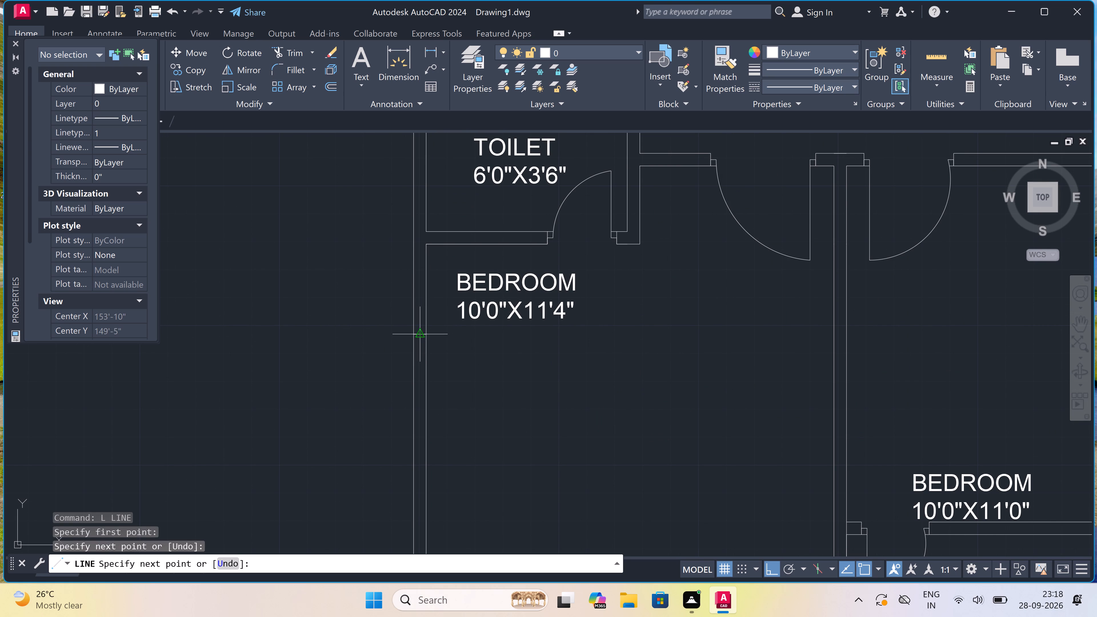
pyautogui.click(423, 335)
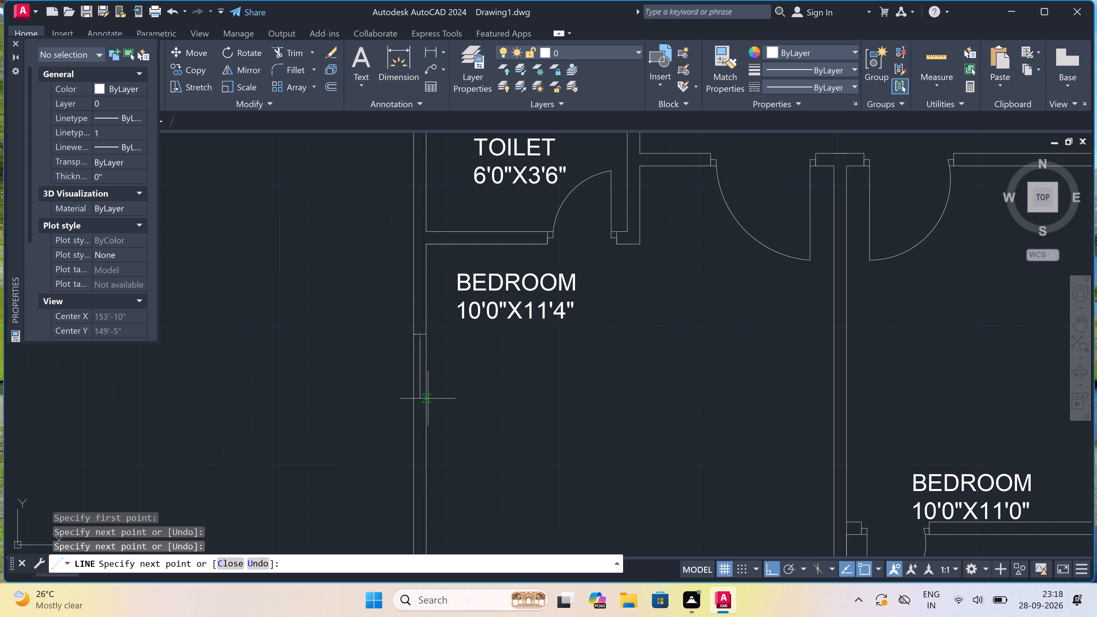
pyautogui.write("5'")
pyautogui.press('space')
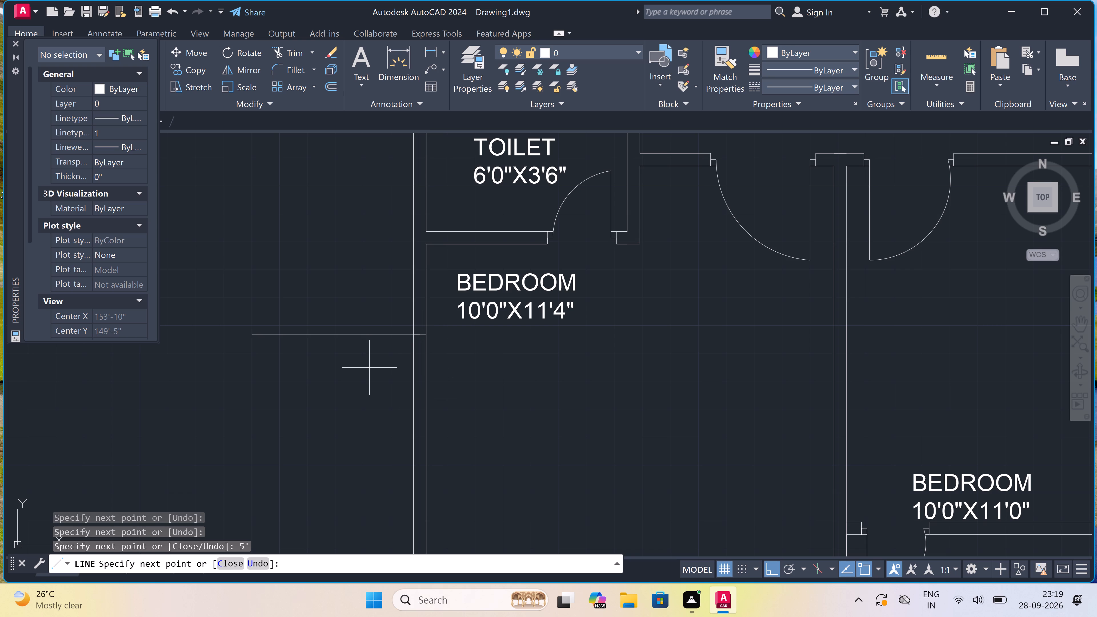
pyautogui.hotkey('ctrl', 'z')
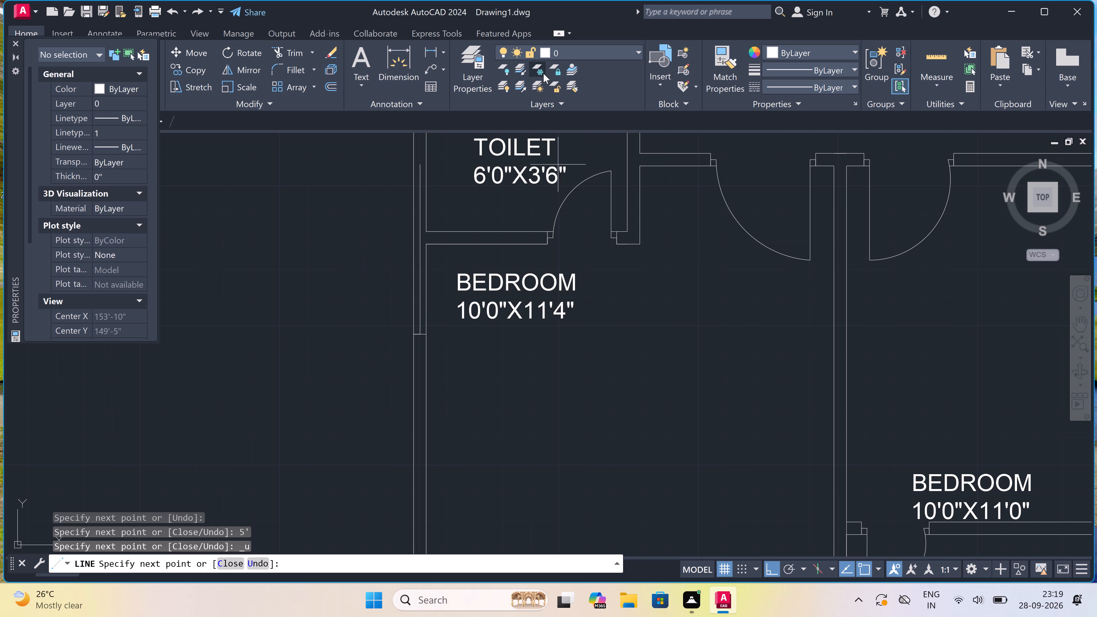
# Draw the window's 5' centre line southward along the wall and close its south end with a line across both wall faces.
pyautogui.scroll(-2, 543, 73)
pyautogui.scroll(-3, 545, 223)
pyautogui.scroll(3, 528, 243)
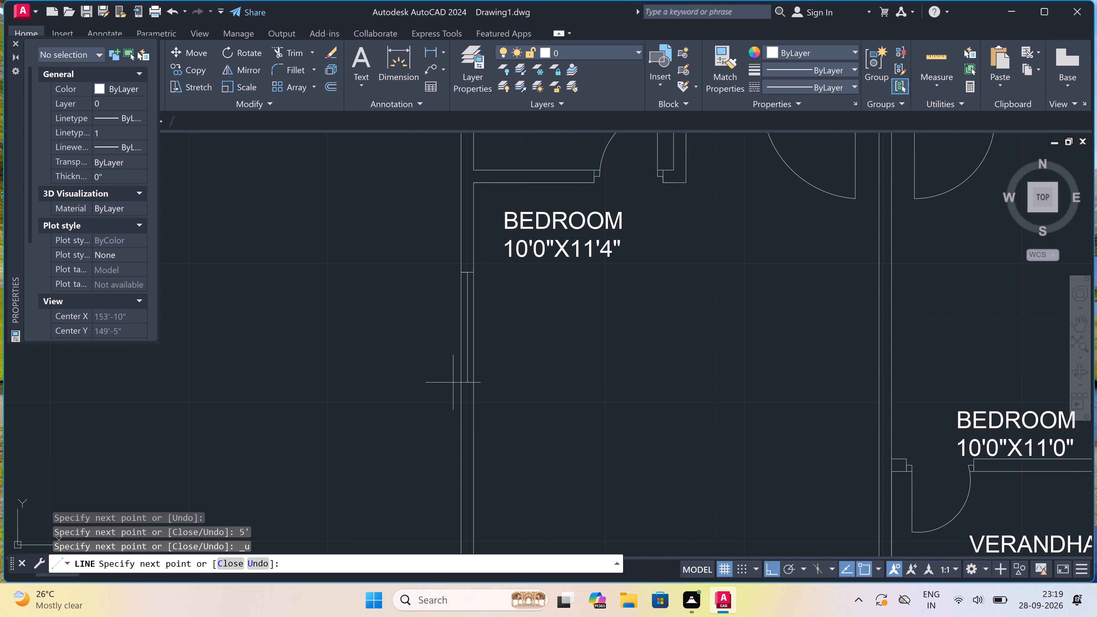
pyautogui.press('5')
pyautogui.write("'")
pyautogui.press('space')
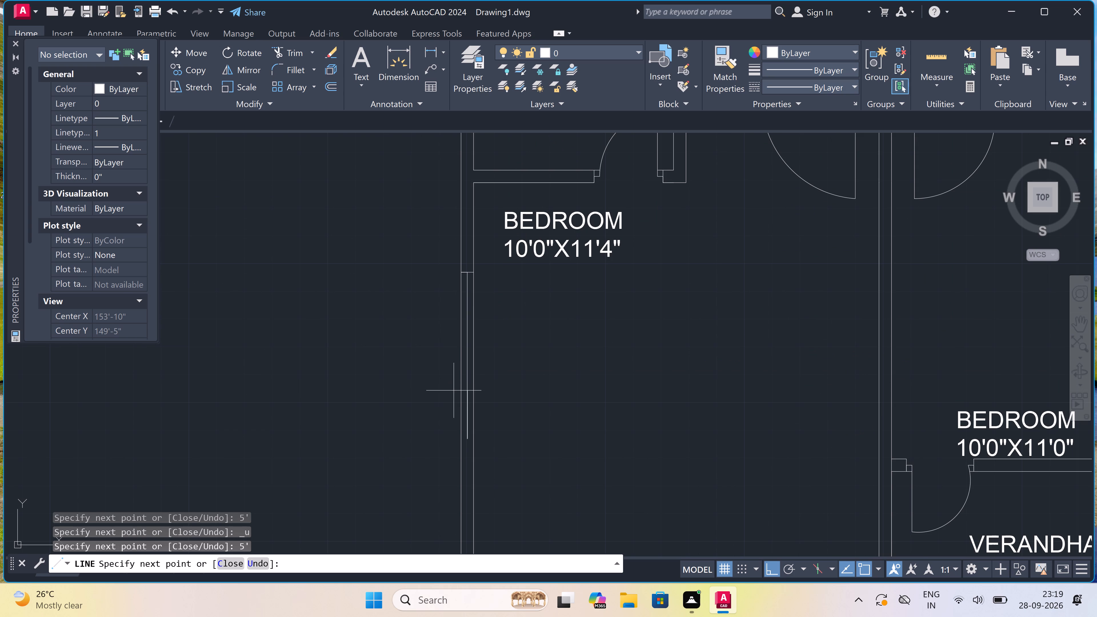
pyautogui.scroll(3, 469, 452)
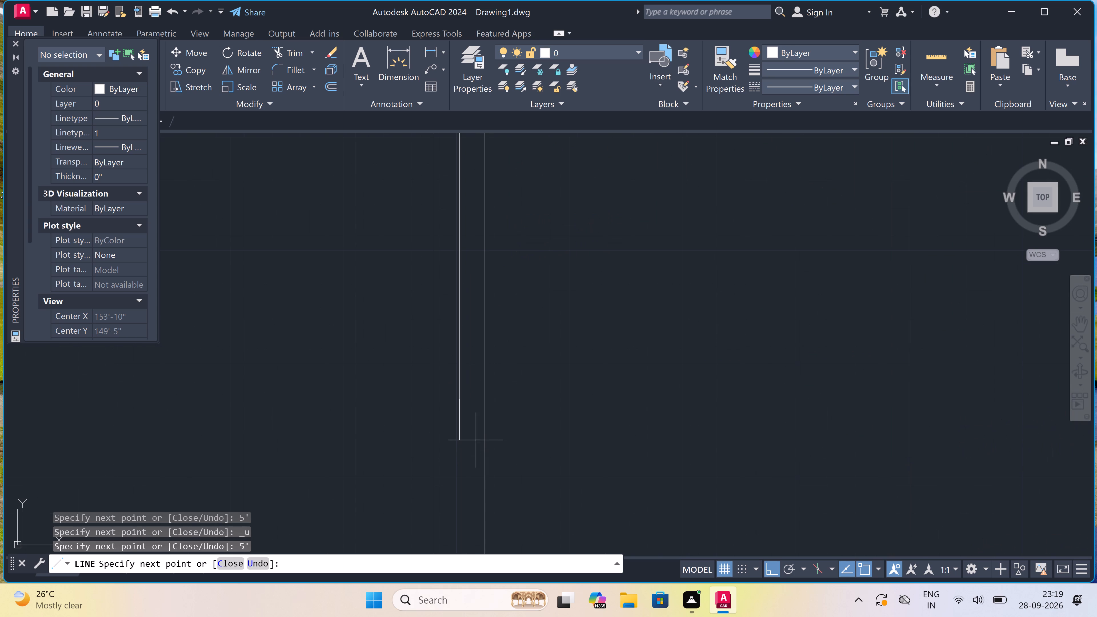
pyautogui.click(487, 396)
pyautogui.click(431, 400)
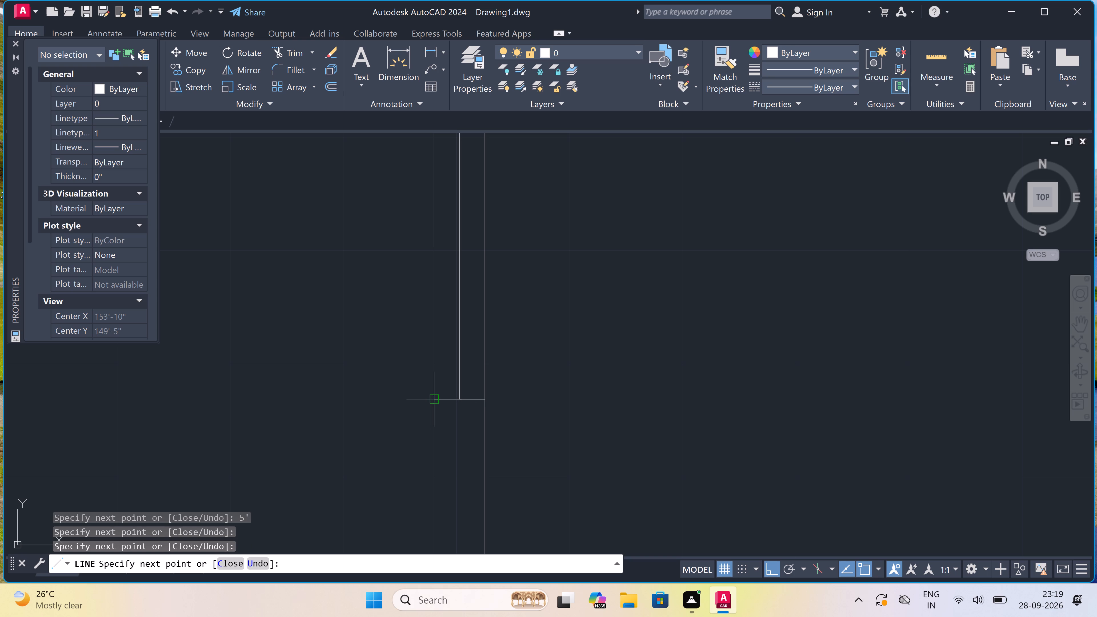
pyautogui.press('Escape')
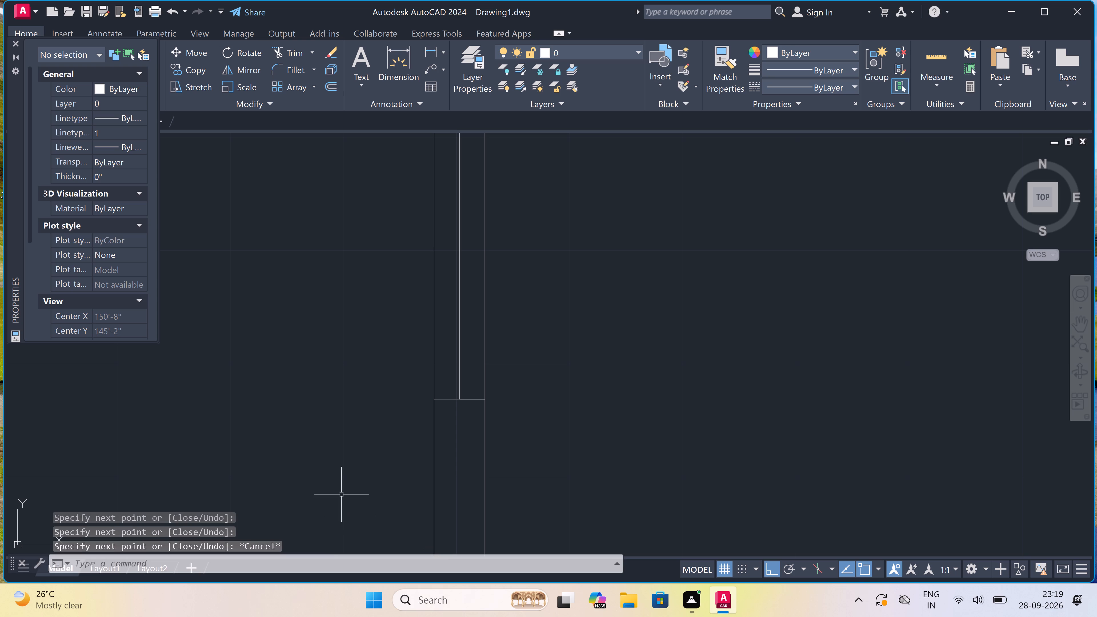
# Trim the overlapping inner wall lines at the building's southwest corner so the two inner faces meet cleanly.
pyautogui.scroll(-6, 407, 427)
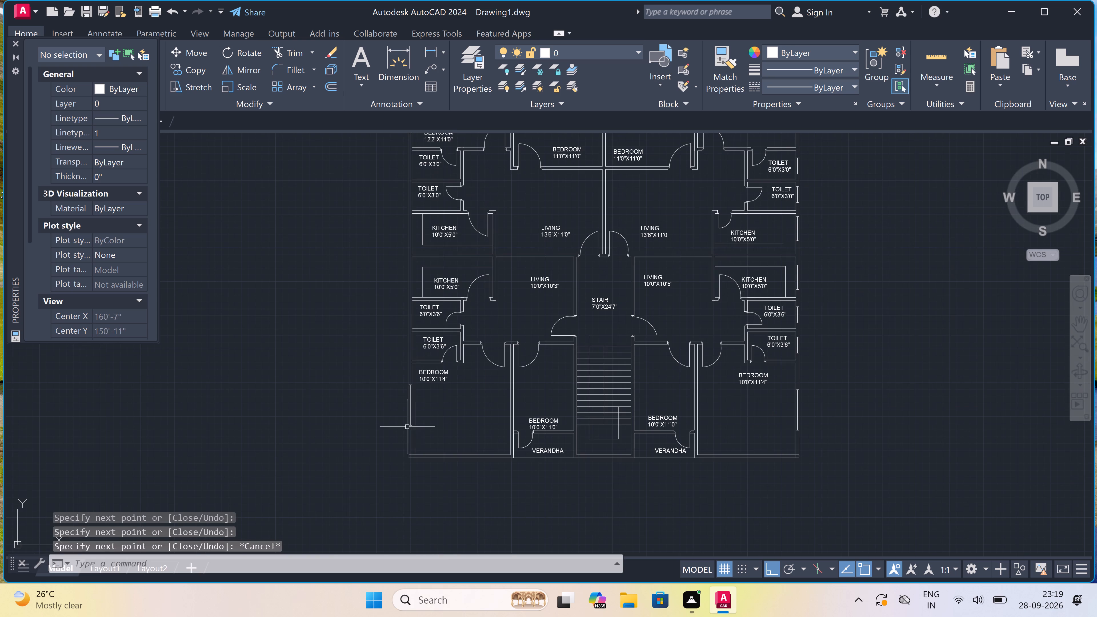
pyautogui.scroll(2, 403, 446)
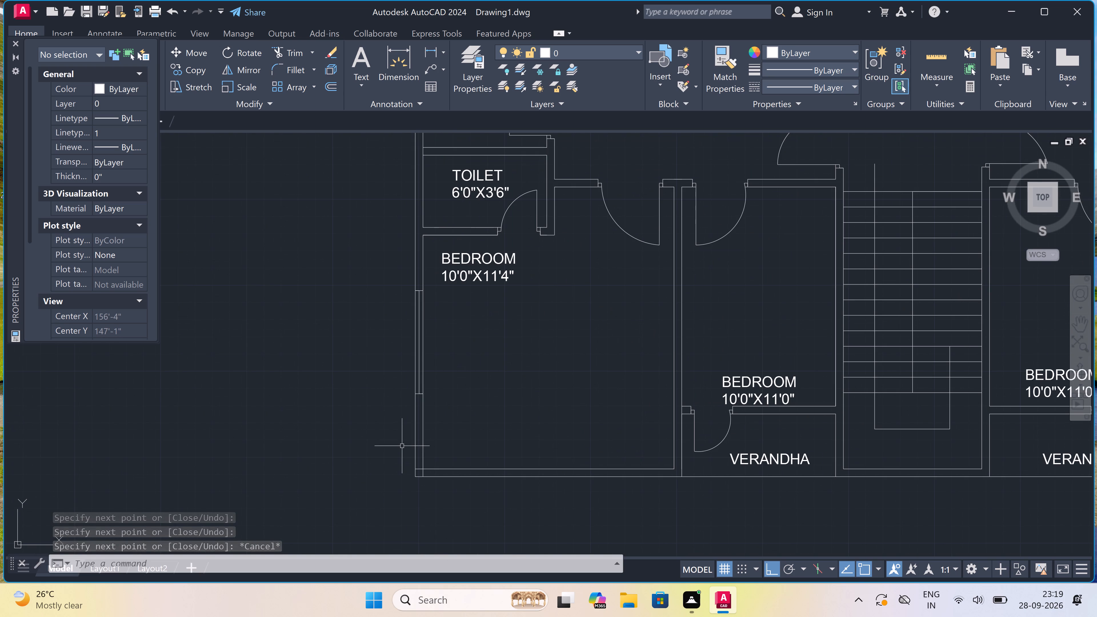
pyautogui.scroll(2, 400, 455)
pyautogui.scroll(-3, 419, 469)
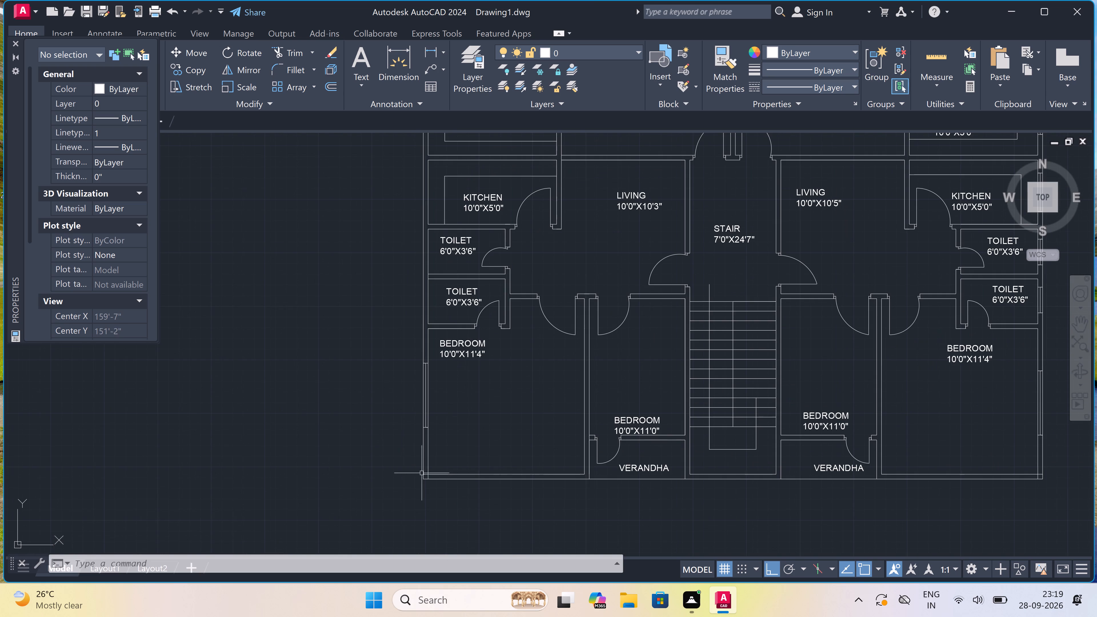
pyautogui.scroll(3, 422, 474)
pyautogui.write('TR')
pyautogui.press('space')
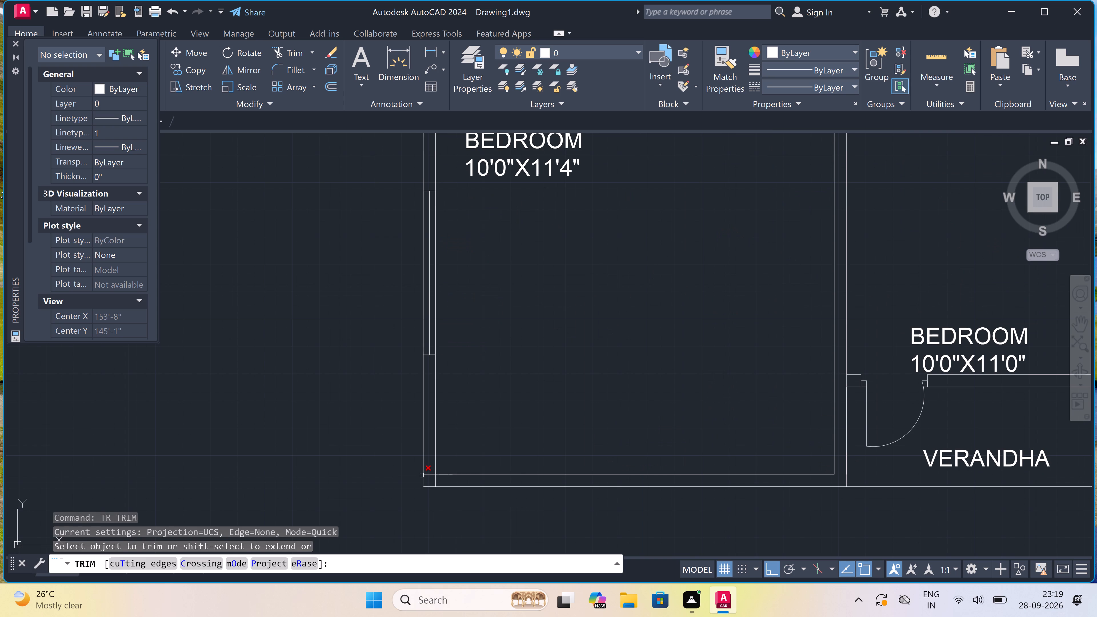
pyautogui.scroll(4, 430, 483)
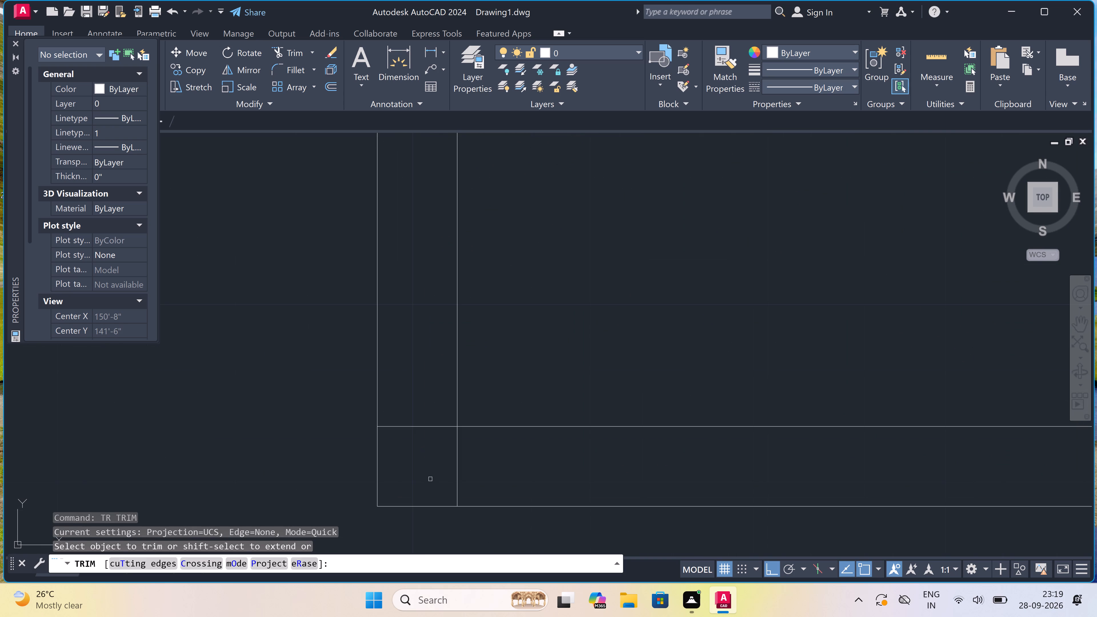
pyautogui.click(424, 424)
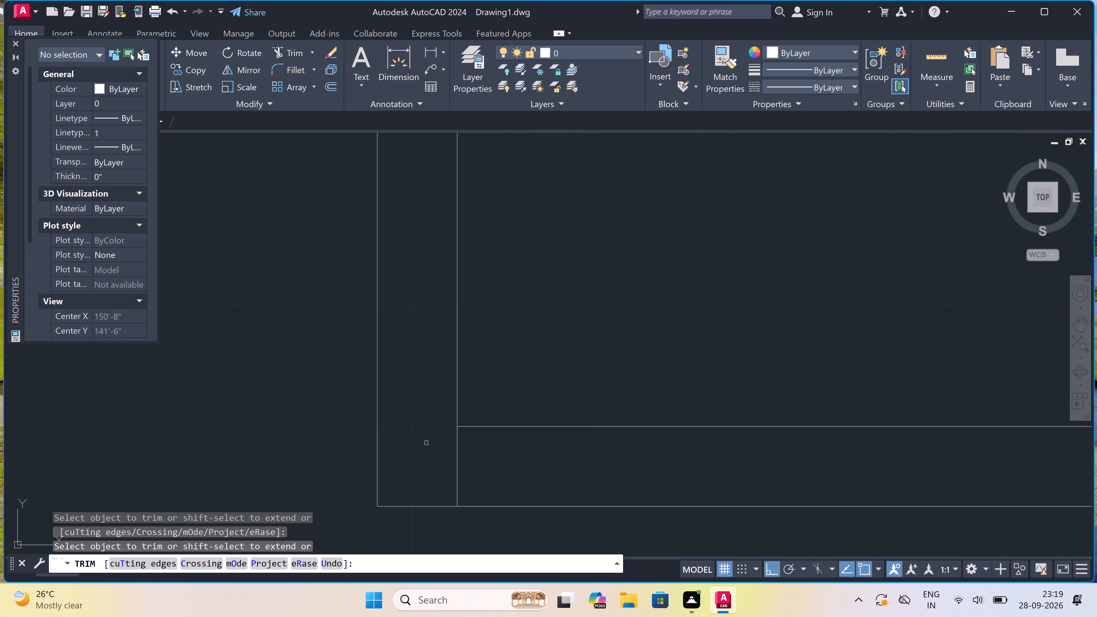
pyautogui.doubleClick(428, 444)
pyautogui.click(505, 458)
pyautogui.click(455, 467)
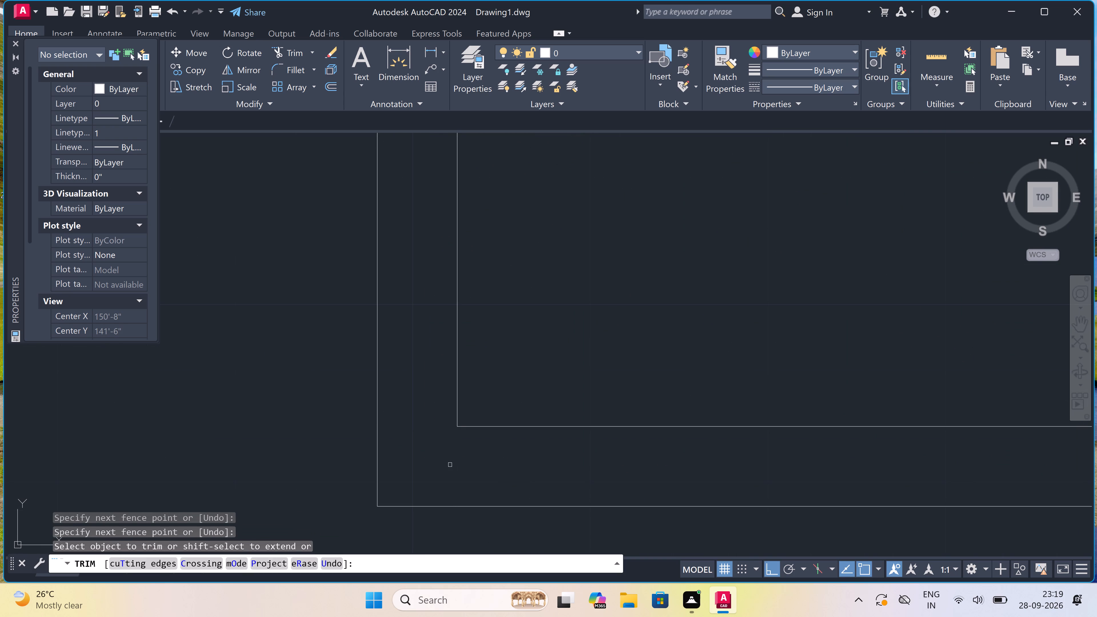
# Trim the overlapping inner wall lines at the building's southeast corner, beside the 10'0"X11'4" bedroom.
pyautogui.scroll(-9, 445, 463)
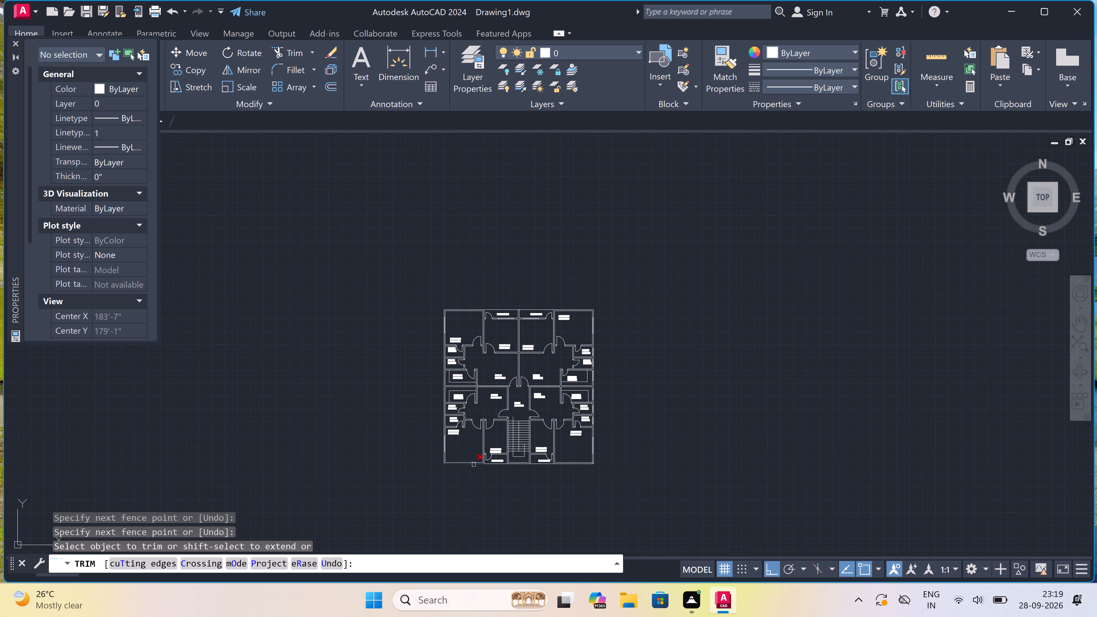
pyautogui.scroll(1, 574, 467)
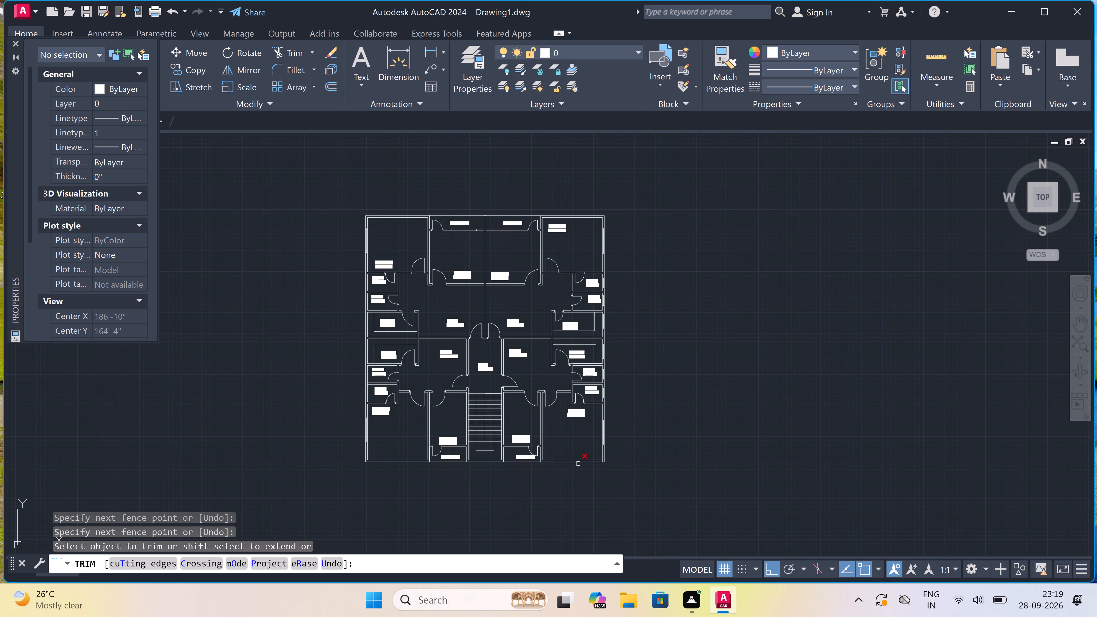
pyautogui.scroll(2, 577, 463)
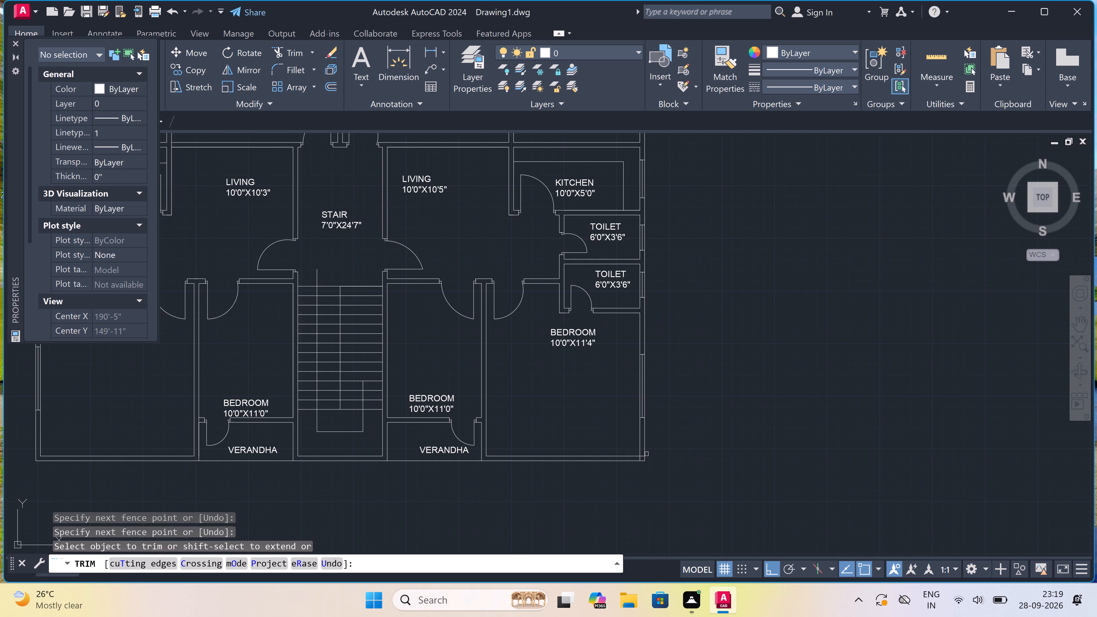
pyautogui.scroll(4, 645, 454)
pyautogui.click(636, 459)
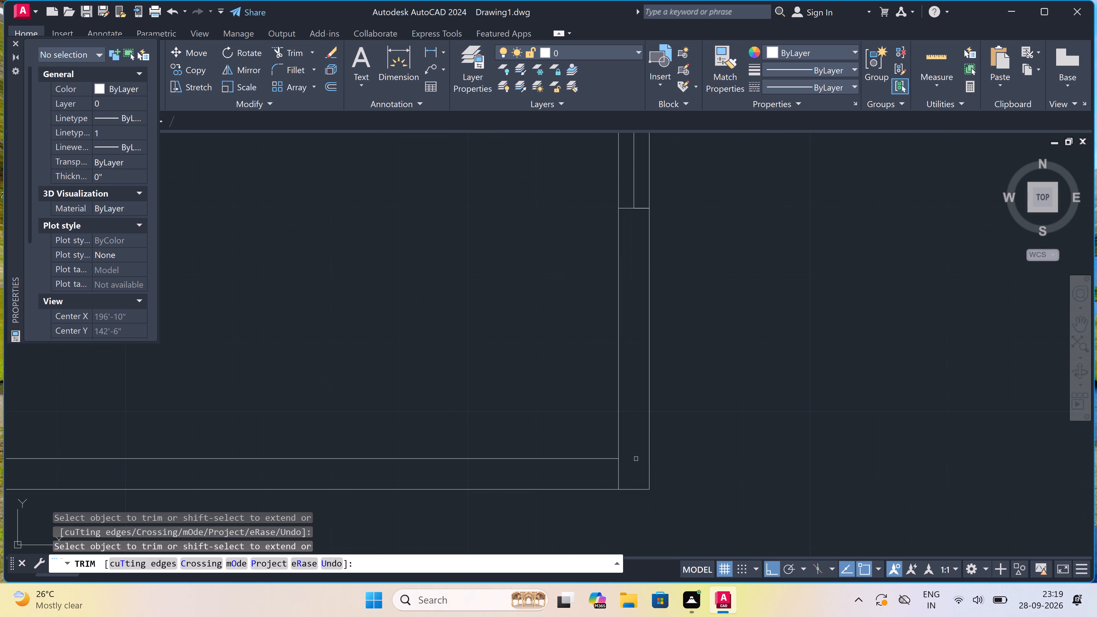
pyautogui.click(617, 468)
pyautogui.scroll(-3, 615, 468)
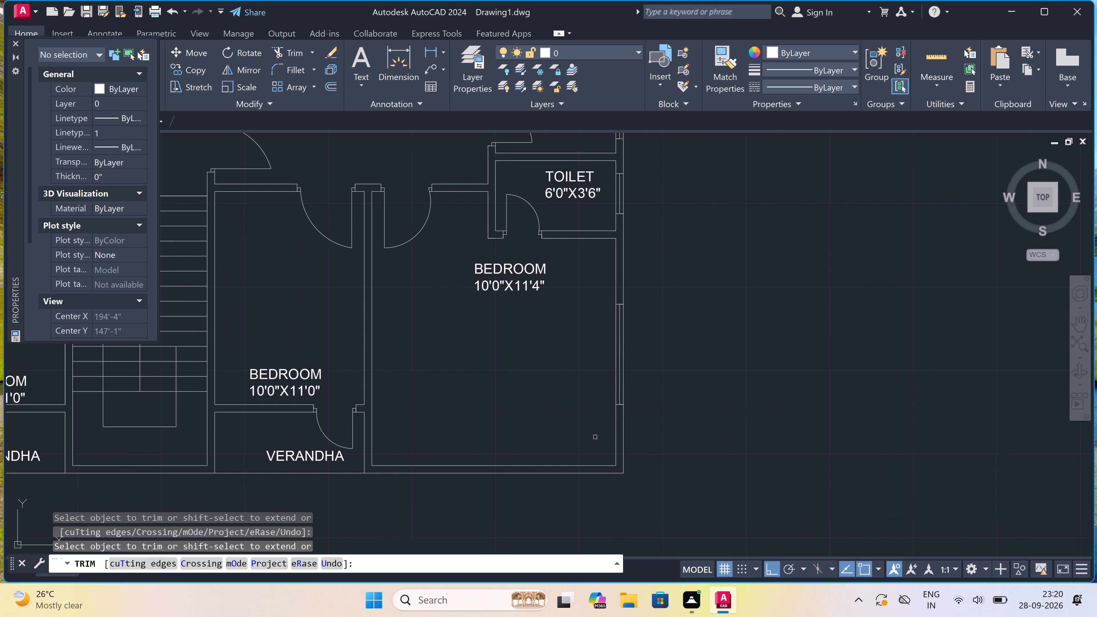
pyautogui.press('Escape')
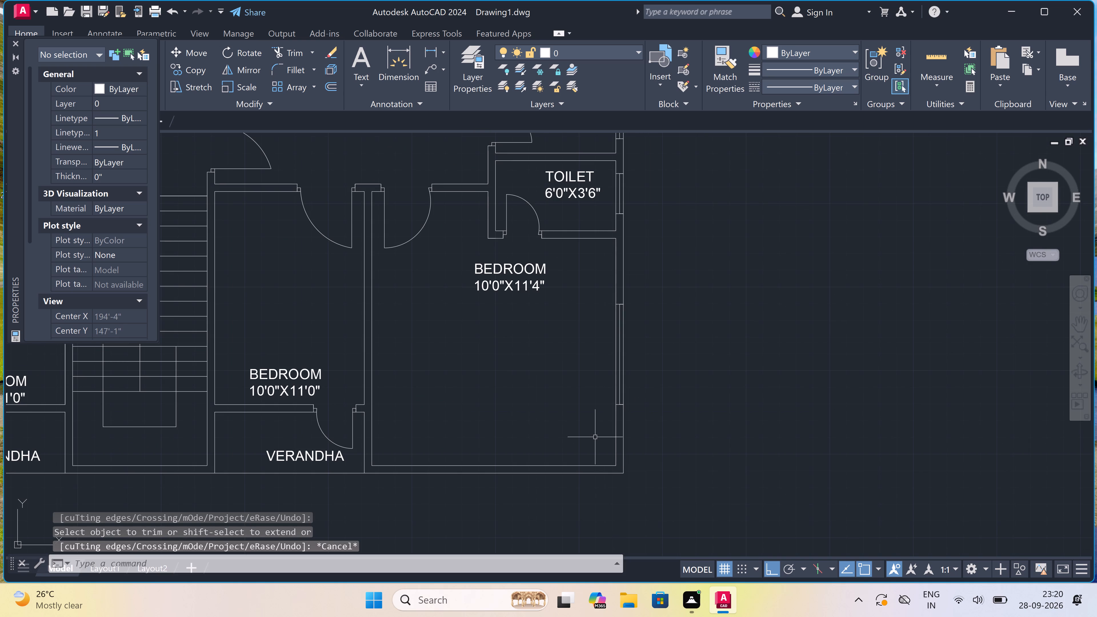
# Draw a window end line across the west exterior wall of the 6'0"X3'6" toilet adjoining the southwest bedroom, continuing back to the wall's midline.
pyautogui.scroll(-3, 591, 432)
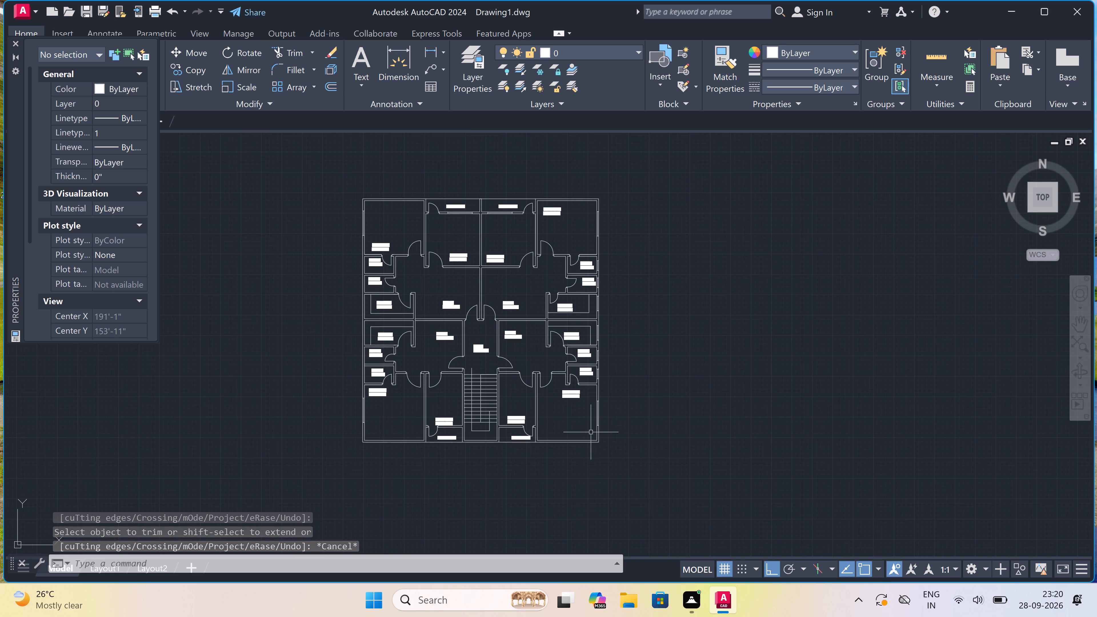
pyautogui.scroll(1, 564, 431)
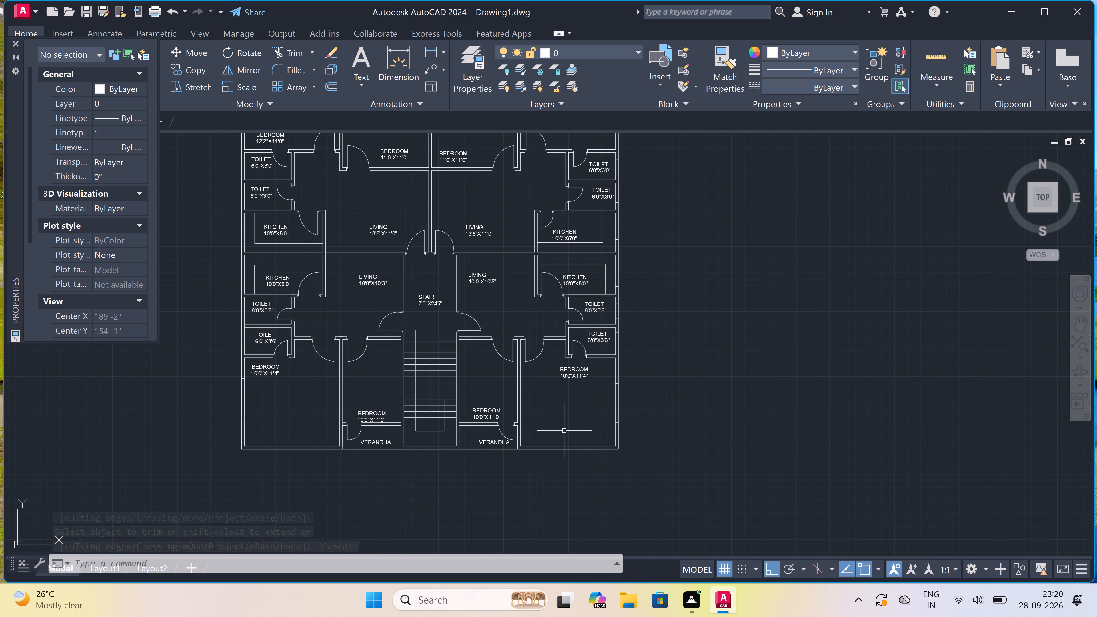
pyautogui.scroll(-1, 568, 437)
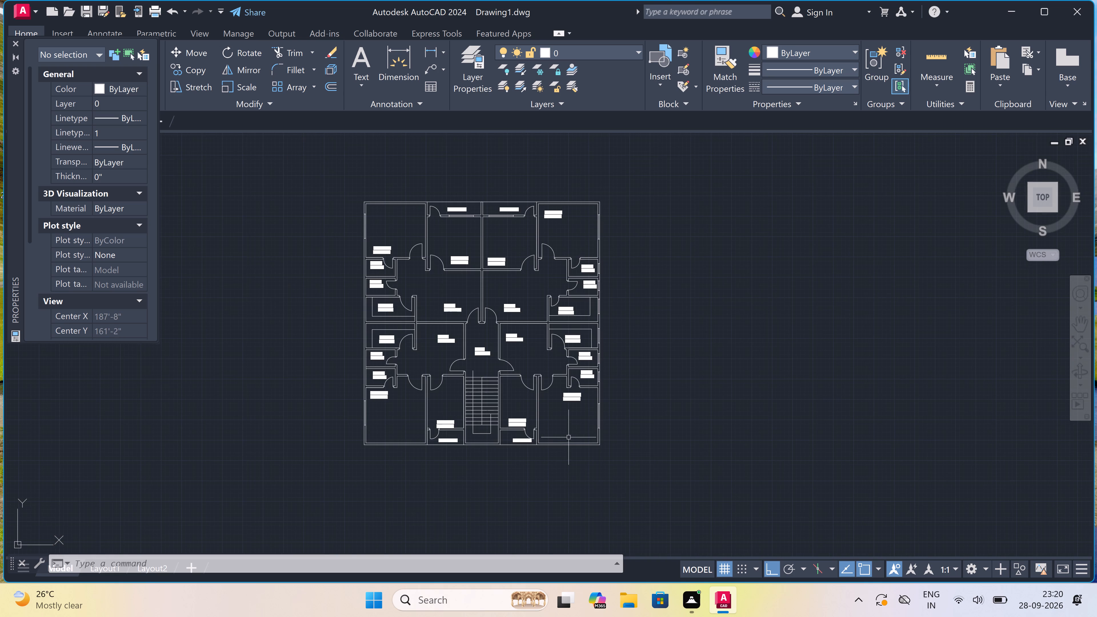
pyautogui.scroll(2, 323, 359)
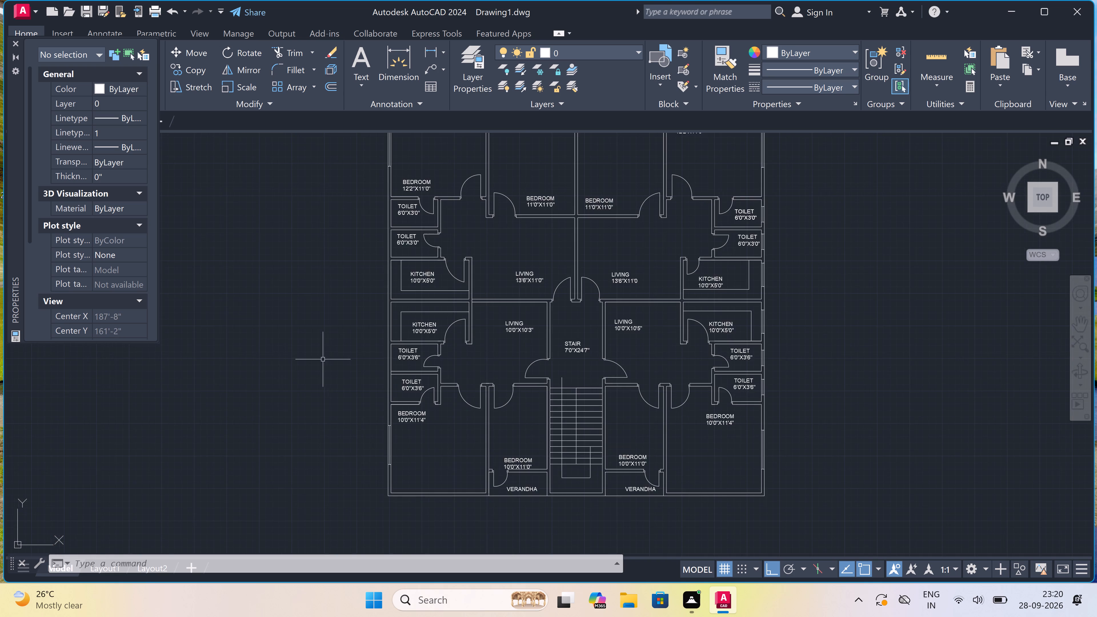
pyautogui.scroll(2, 406, 424)
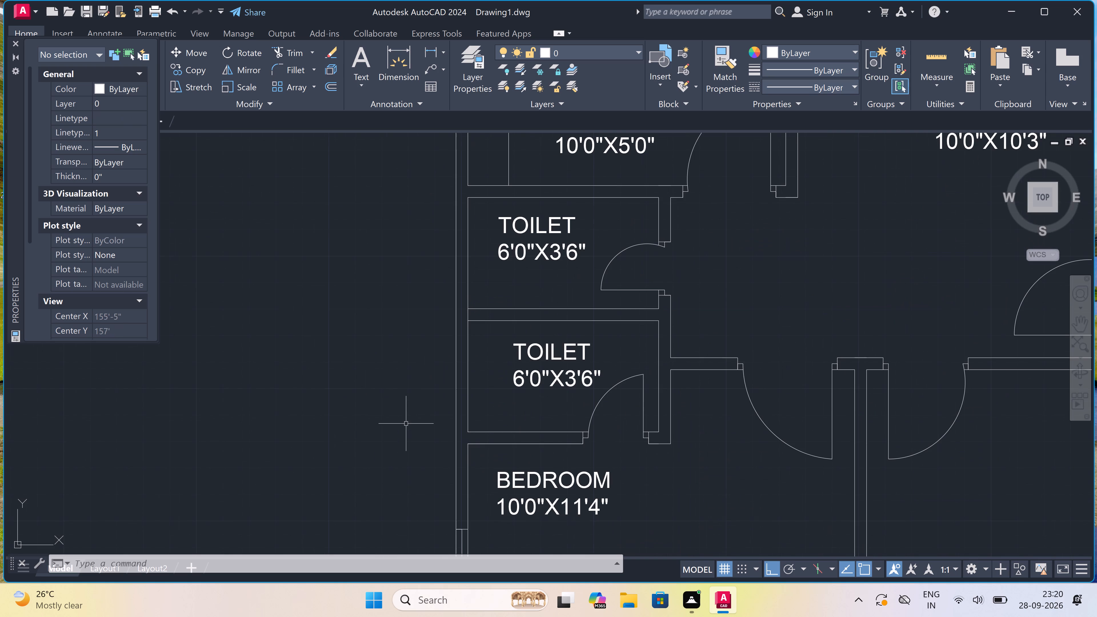
pyautogui.write('L')
pyautogui.press('space')
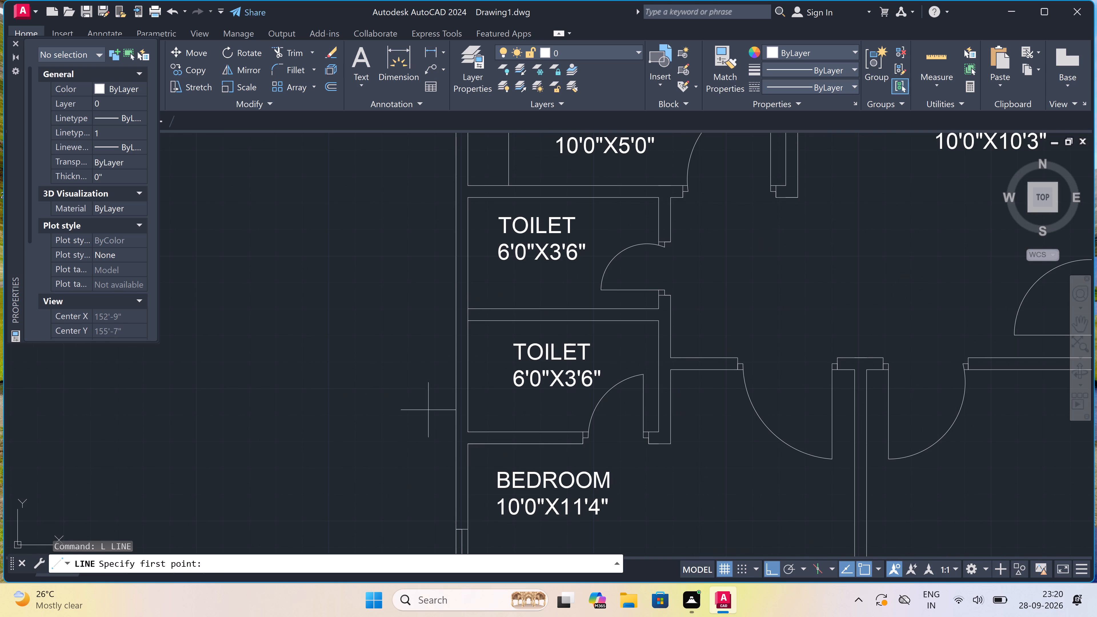
pyautogui.click(469, 394)
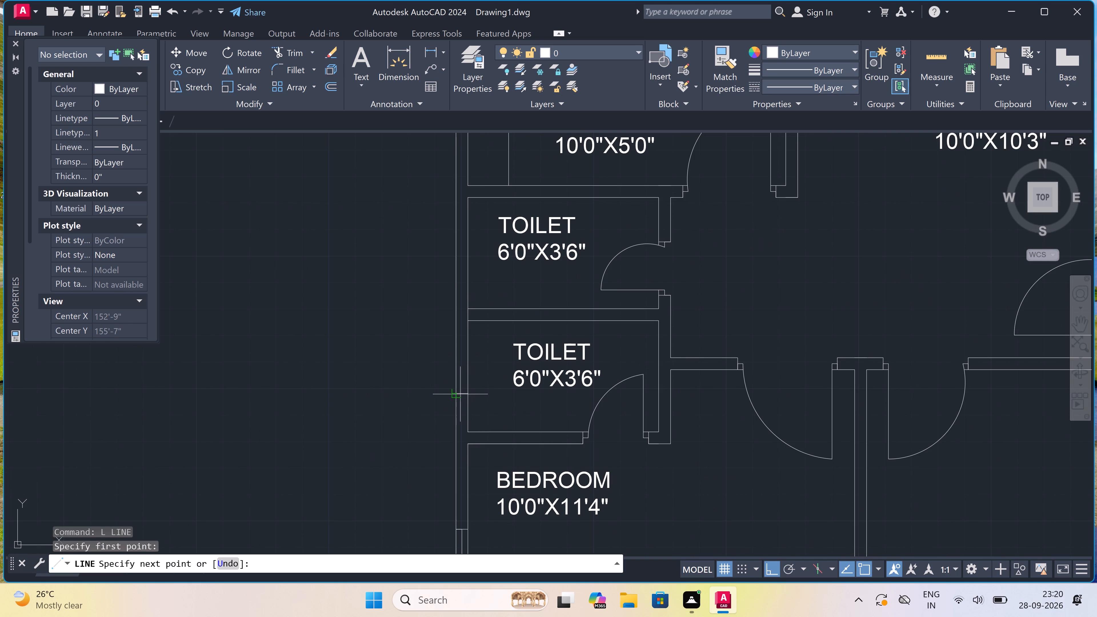
pyautogui.scroll(2, 454, 391)
pyautogui.click(456, 392)
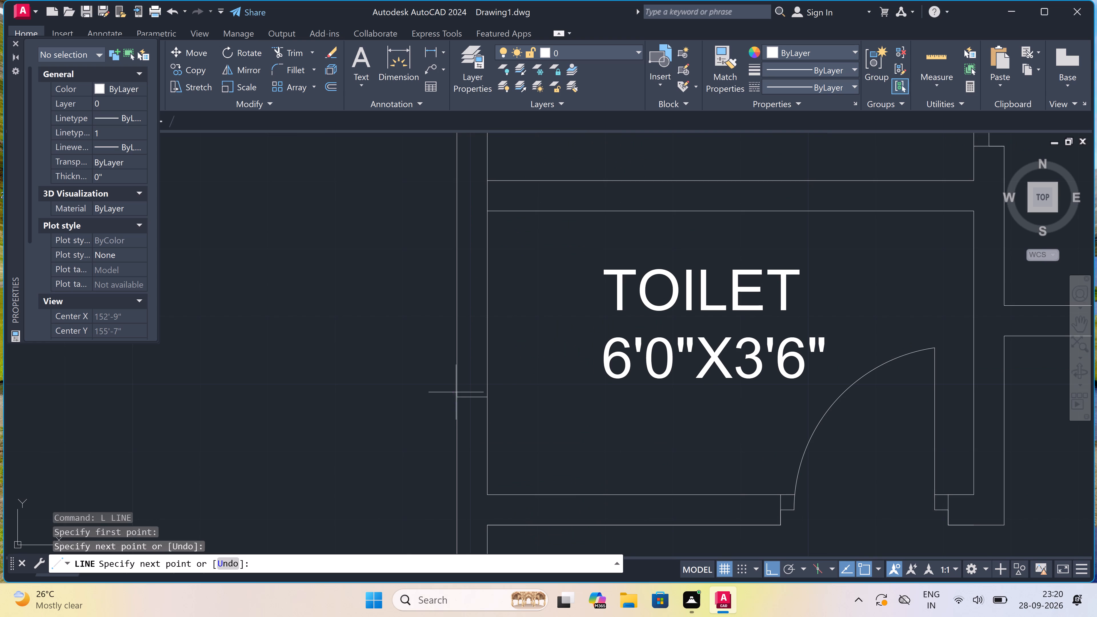
pyautogui.click(475, 400)
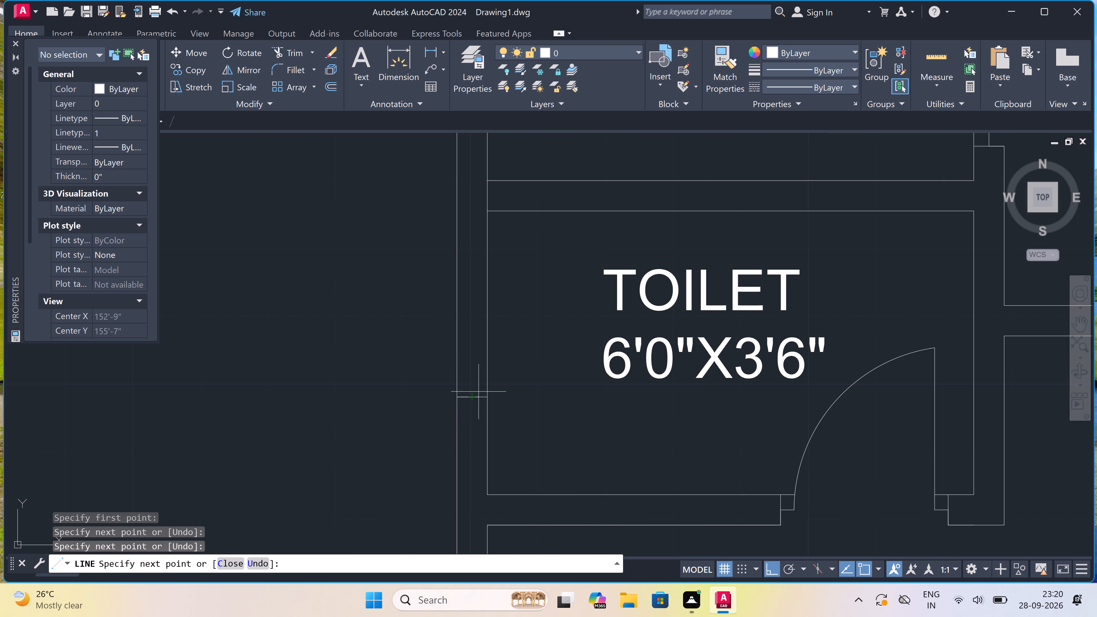
# Draw this toilet window's 2' centre line northward along the wall and close its north end with a line across both wall faces.
pyautogui.write("2'")
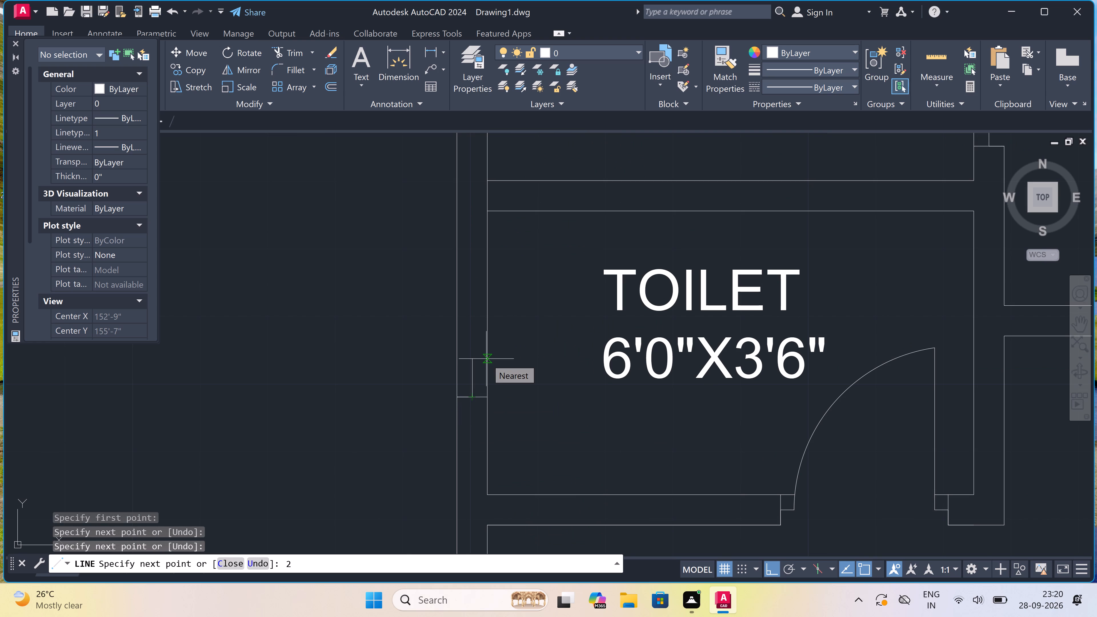
pyautogui.press('space')
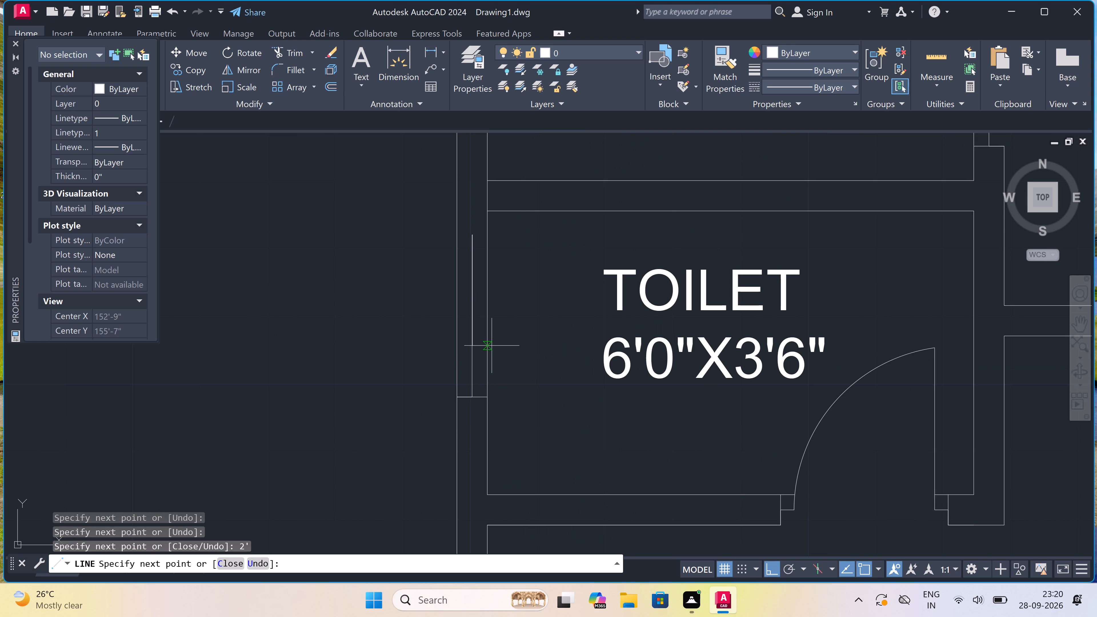
pyautogui.scroll(2, 491, 198)
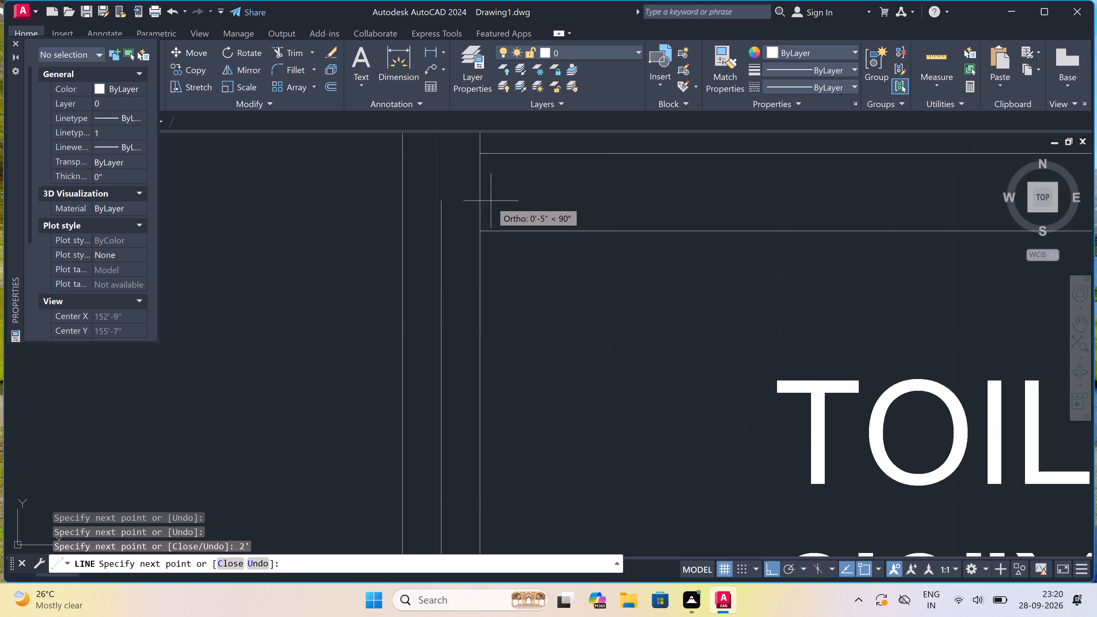
pyautogui.click(483, 285)
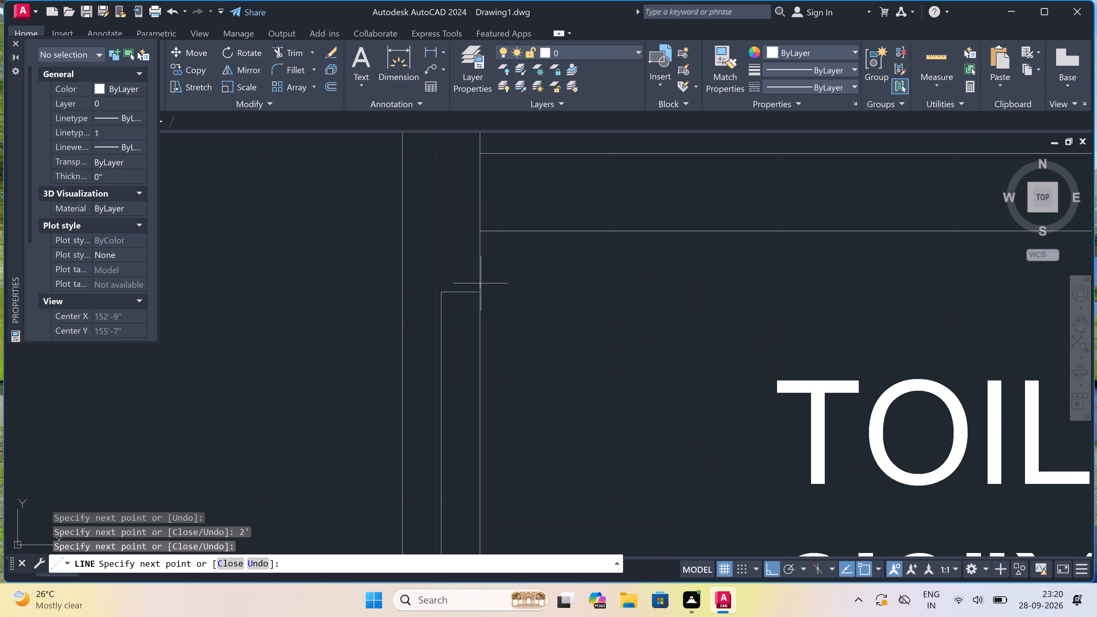
pyautogui.click(400, 293)
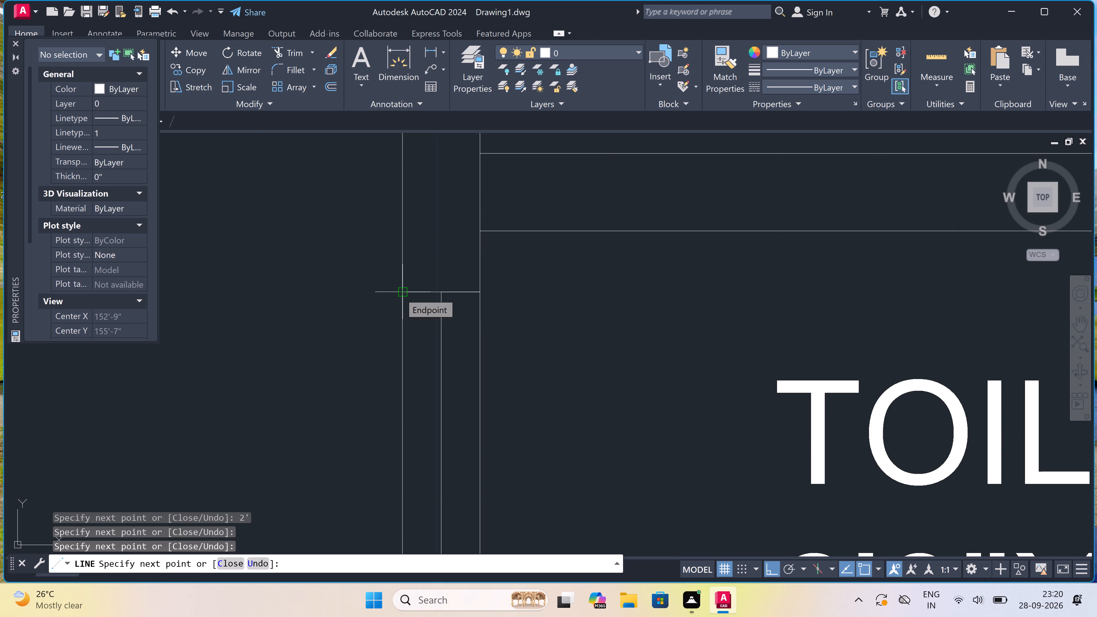
pyautogui.press('Escape')
# Draw a window end line across the west wall near the north end of the 6'0"X3'6" toilet below the kitchen, returning to the wall's midline.
pyautogui.press('space')
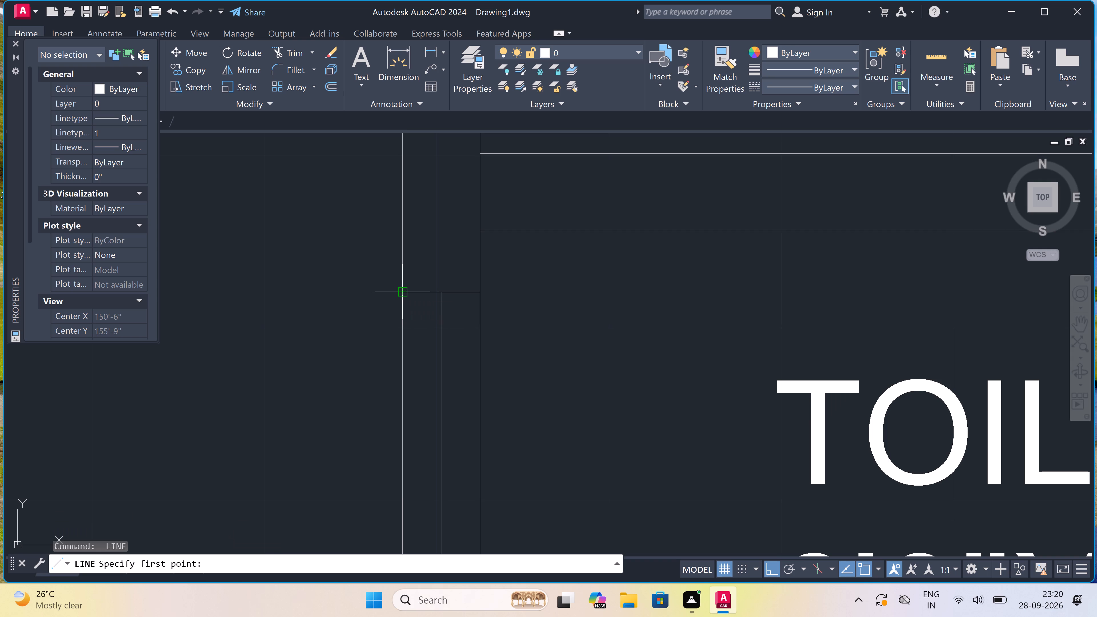
pyautogui.scroll(-4, 401, 300)
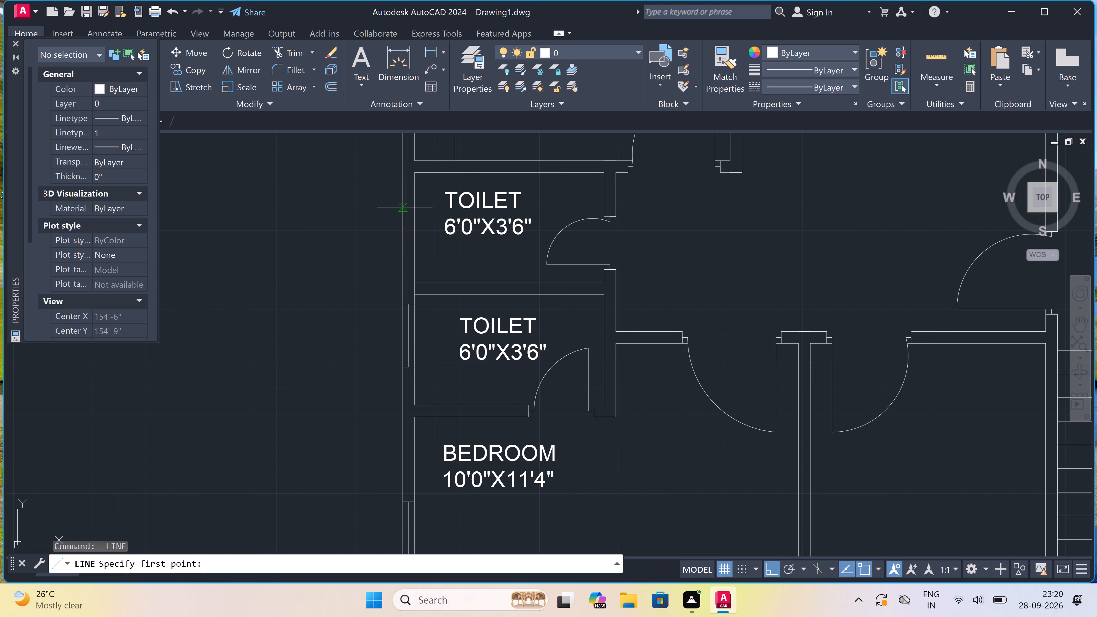
pyautogui.scroll(3, 414, 186)
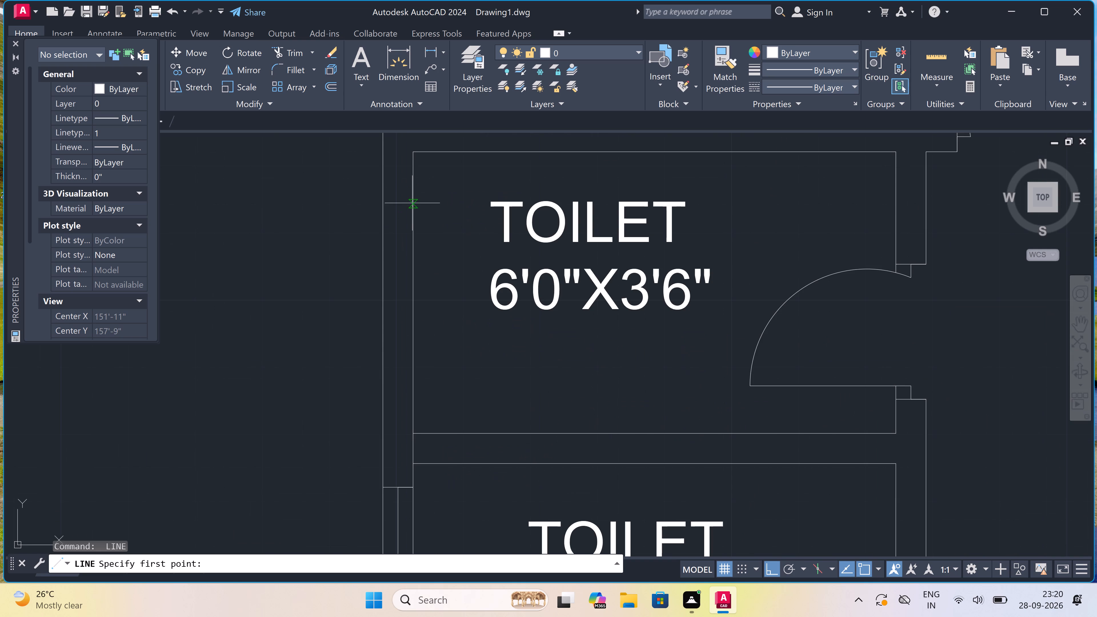
pyautogui.click(415, 194)
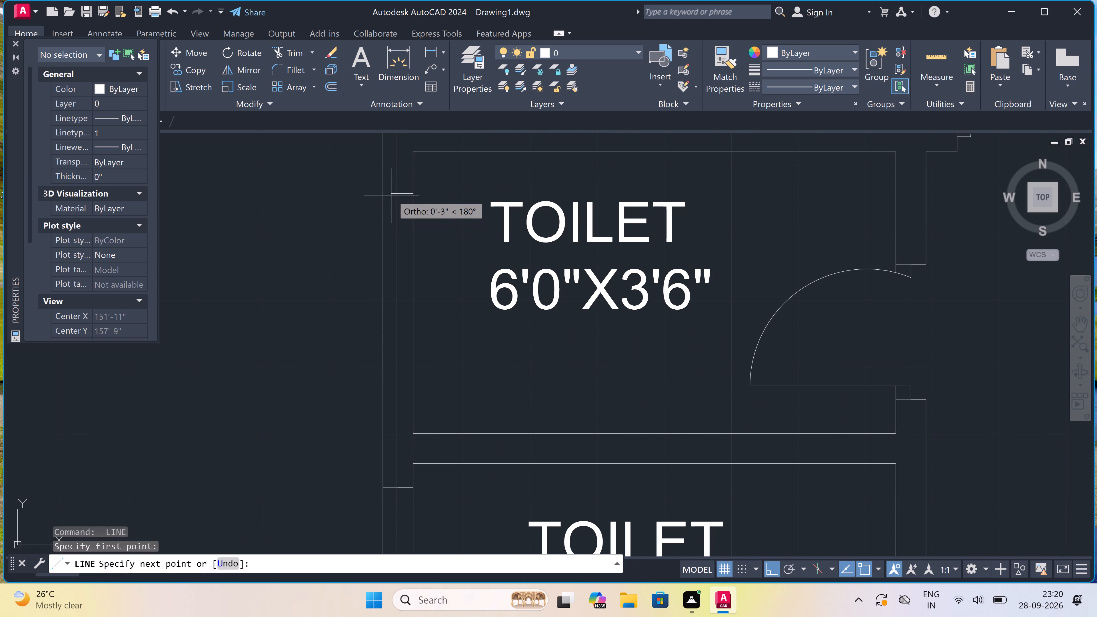
pyautogui.click(386, 194)
pyautogui.click(399, 194)
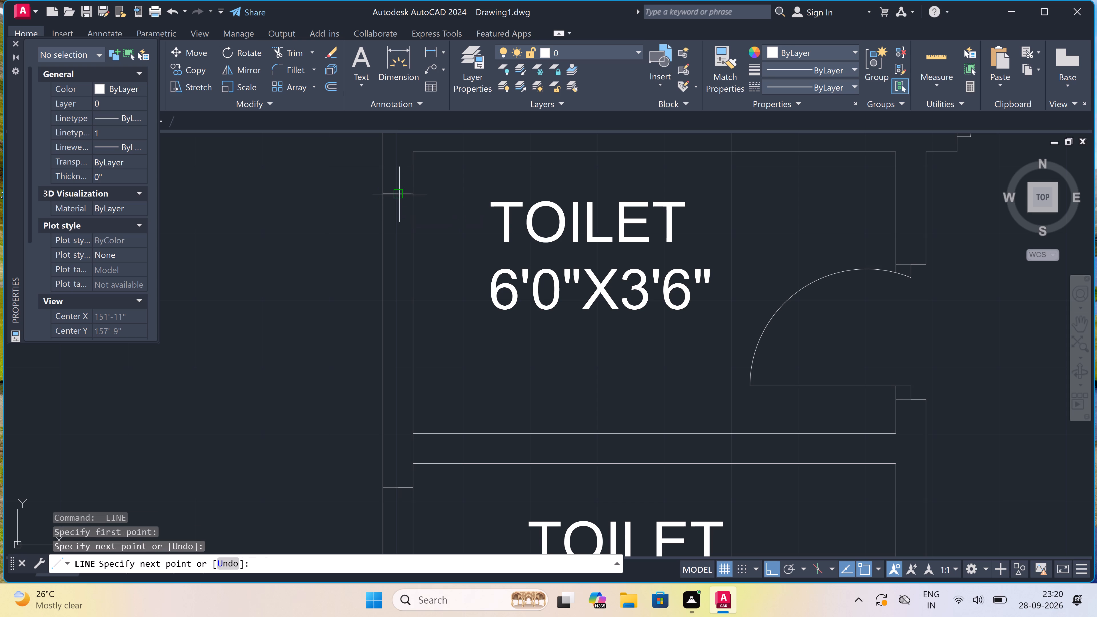
# Draw the upper toilet window's 2' centre line southward and close its south end with a line across both wall faces.
pyautogui.press('2')
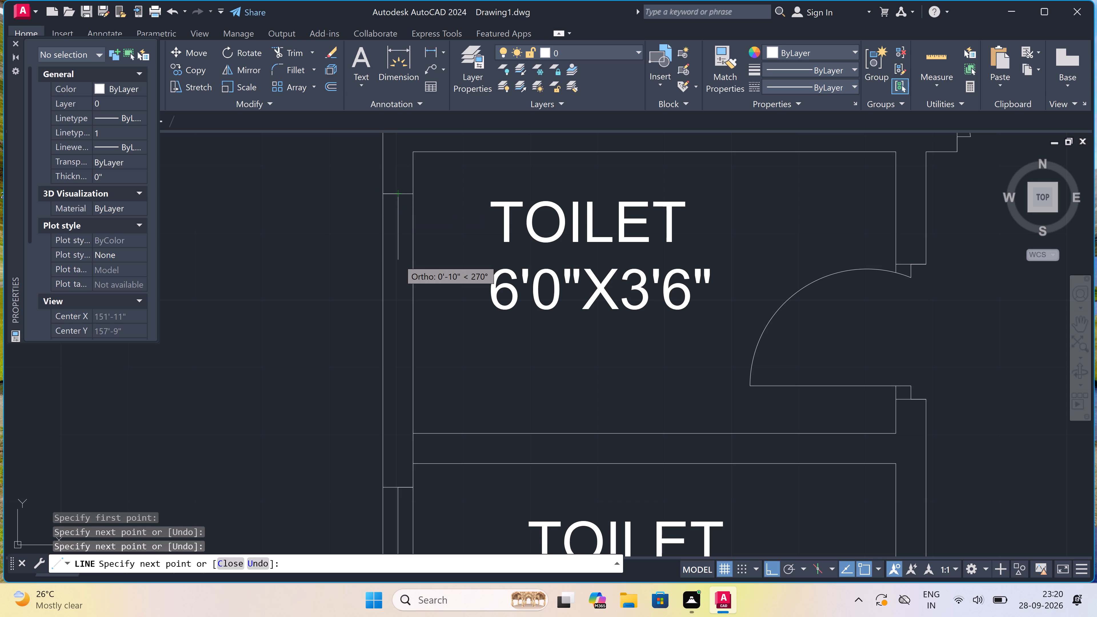
pyautogui.write("'")
pyautogui.press('space')
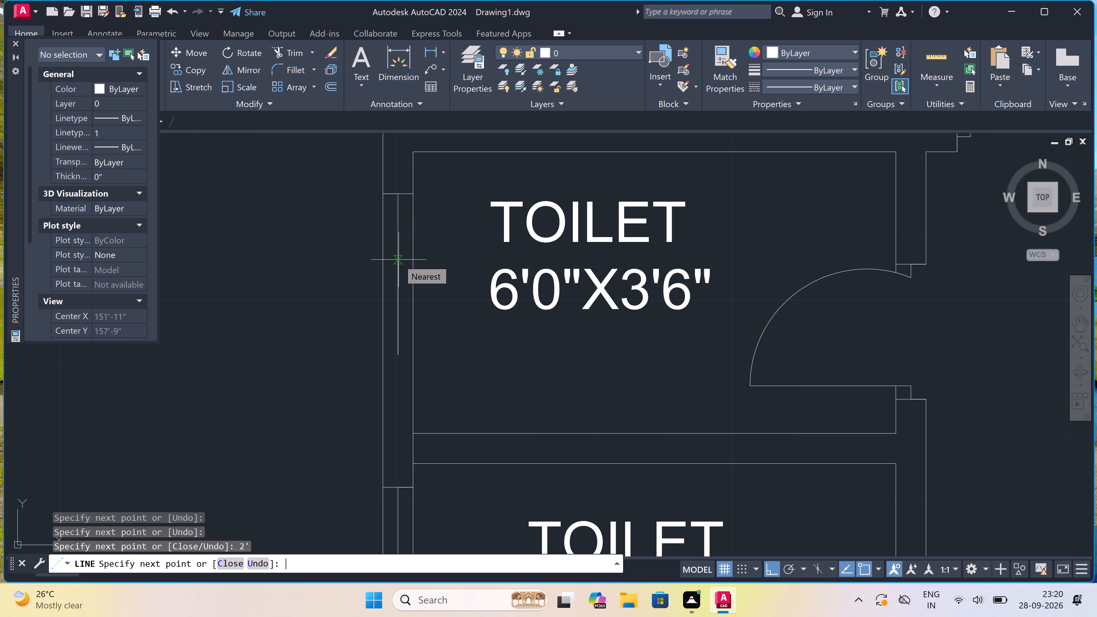
pyautogui.scroll(1, 404, 337)
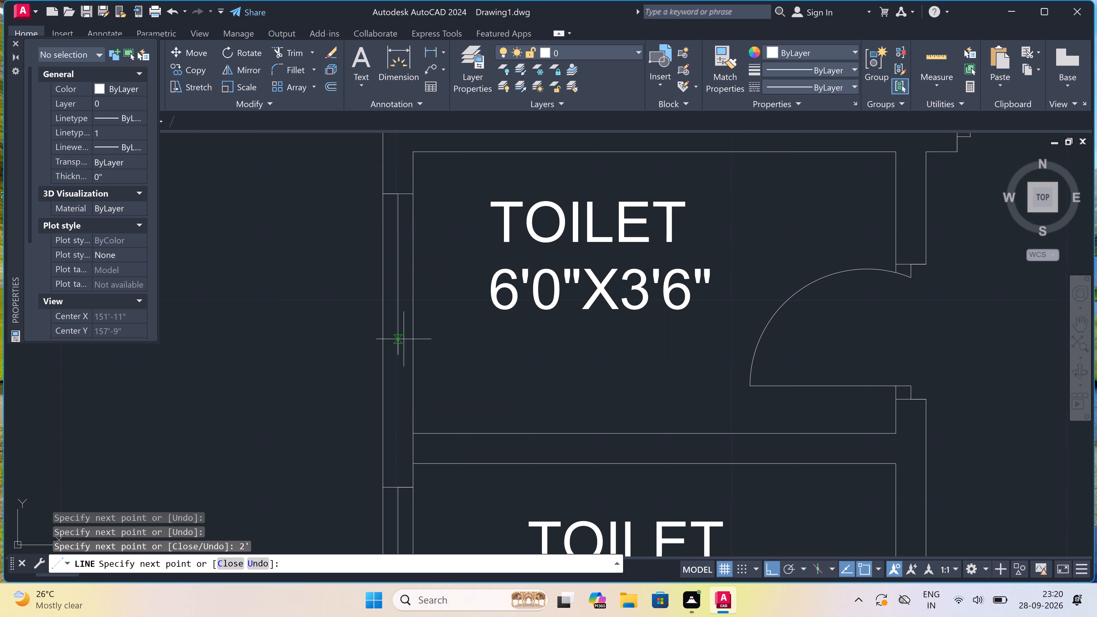
pyautogui.click(420, 368)
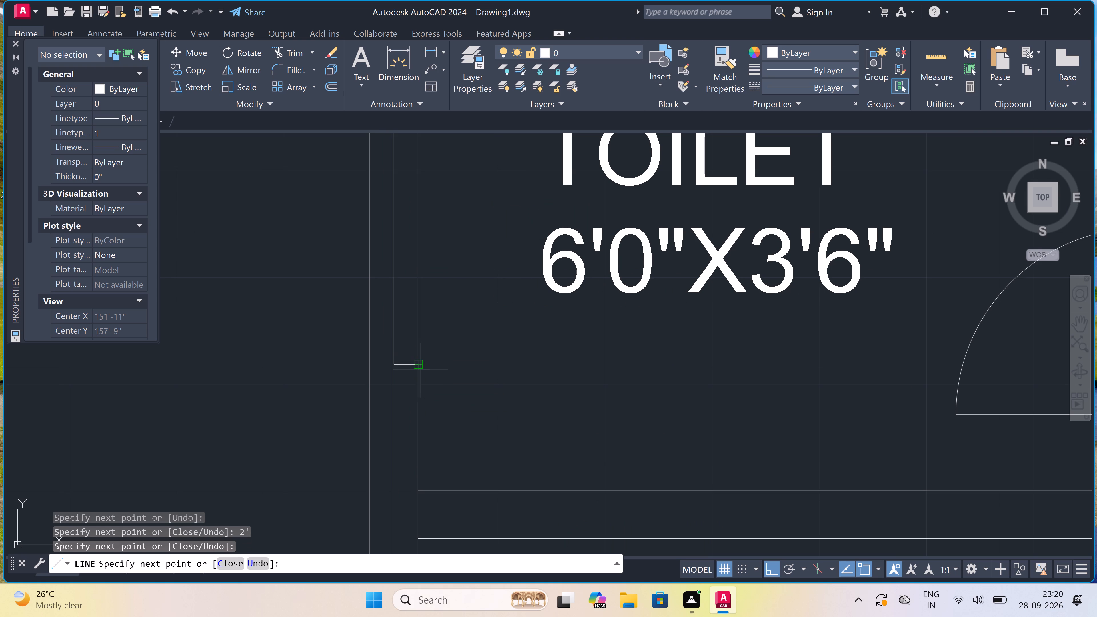
pyautogui.click(370, 364)
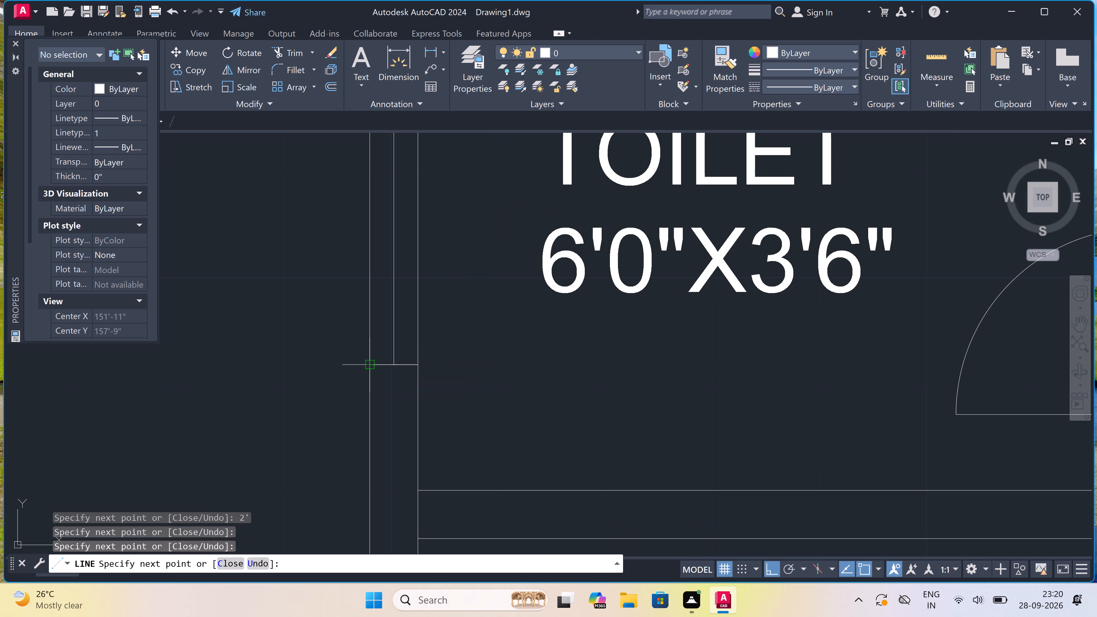
pyautogui.press('Escape')
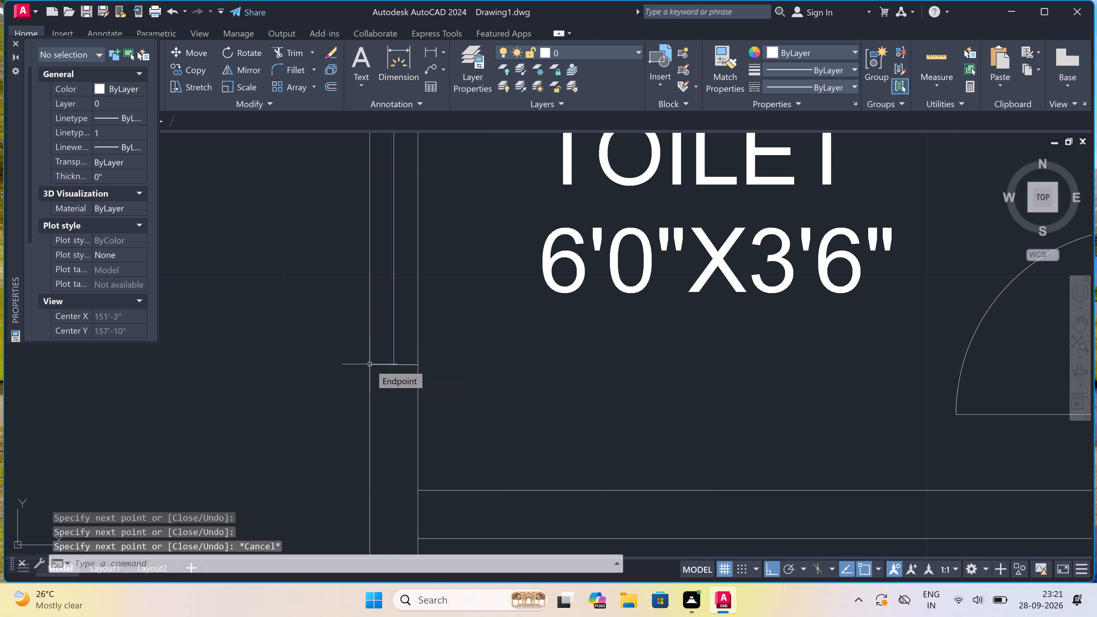
# Draw a window end line across the west exterior wall of the southern 10'0"X5'0" kitchen, continuing back to the wall's midline.
pyautogui.press('space')
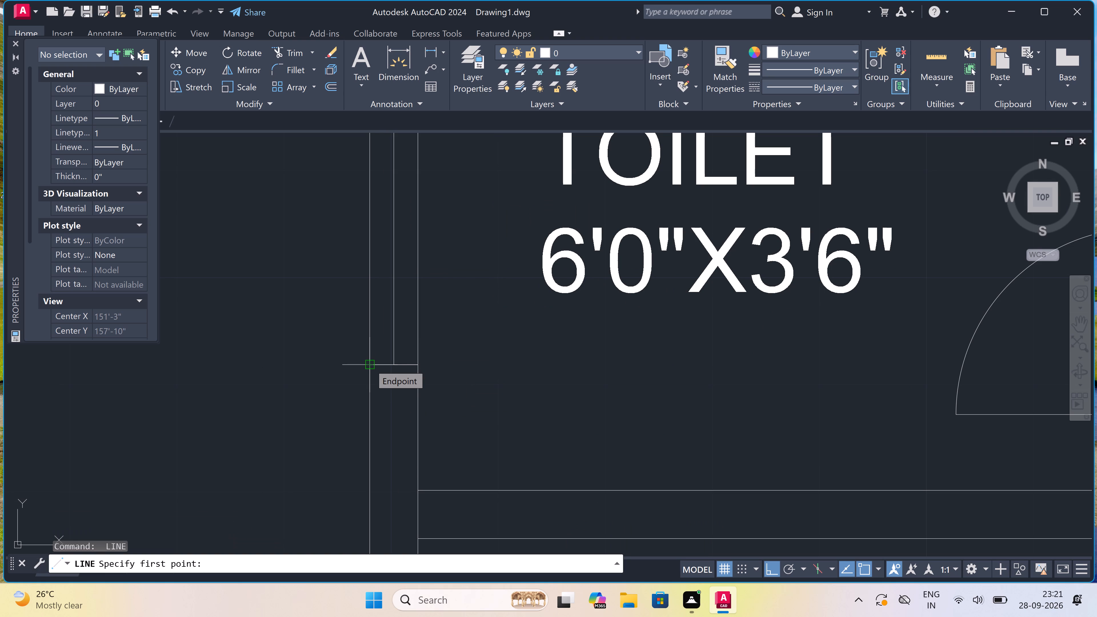
pyautogui.scroll(-3, 372, 367)
pyautogui.scroll(-1, 378, 311)
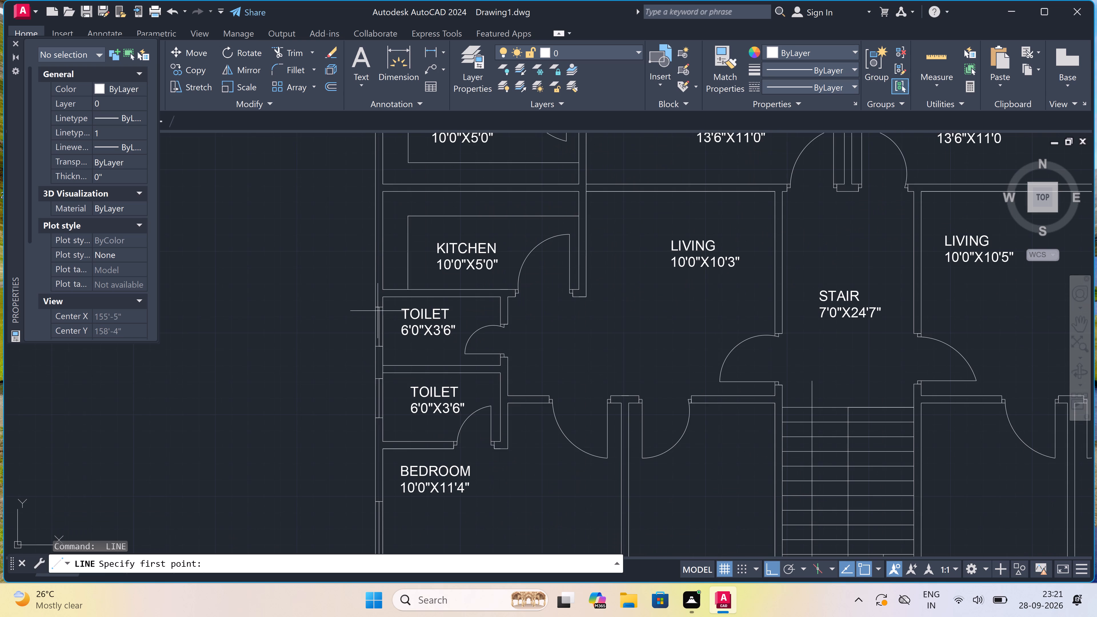
pyautogui.scroll(2, 383, 201)
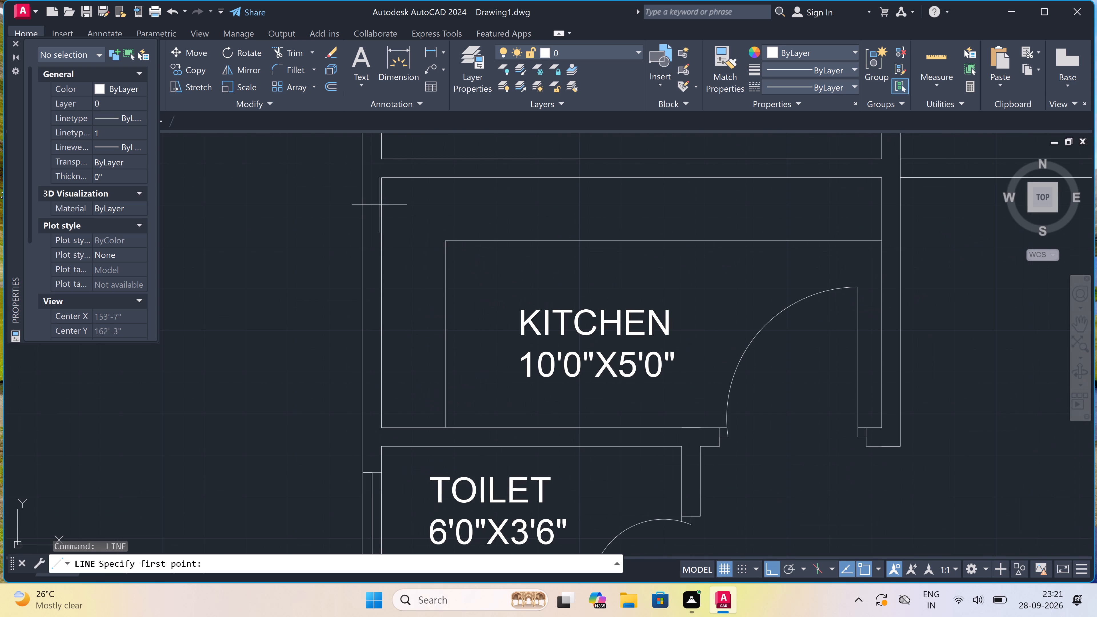
pyautogui.click(381, 231)
pyautogui.click(366, 230)
pyautogui.scroll(2, 365, 229)
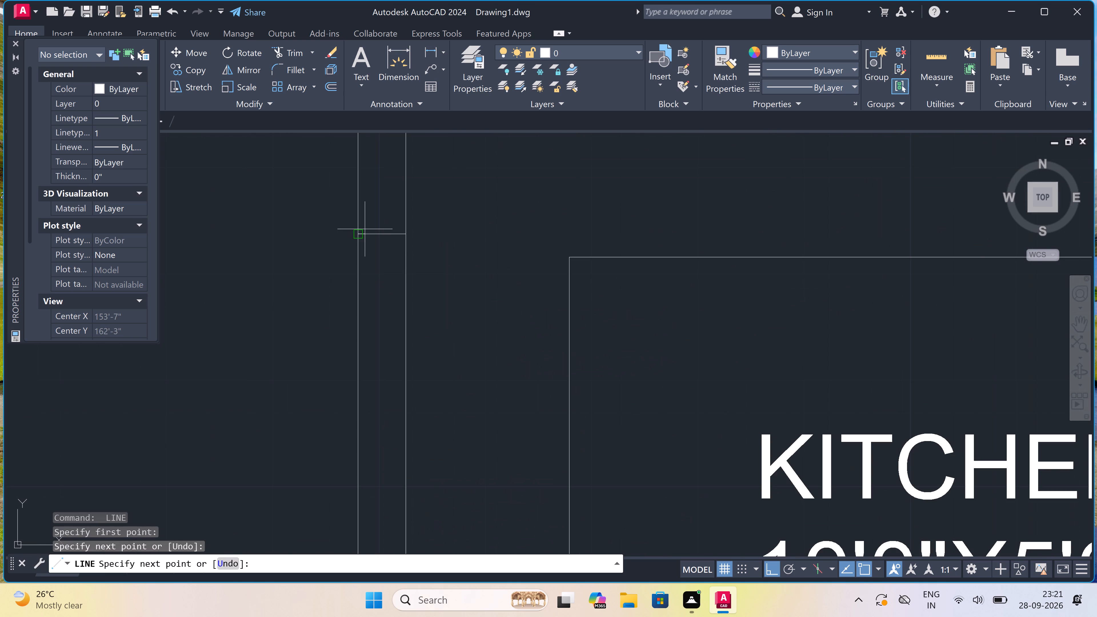
pyautogui.click(381, 230)
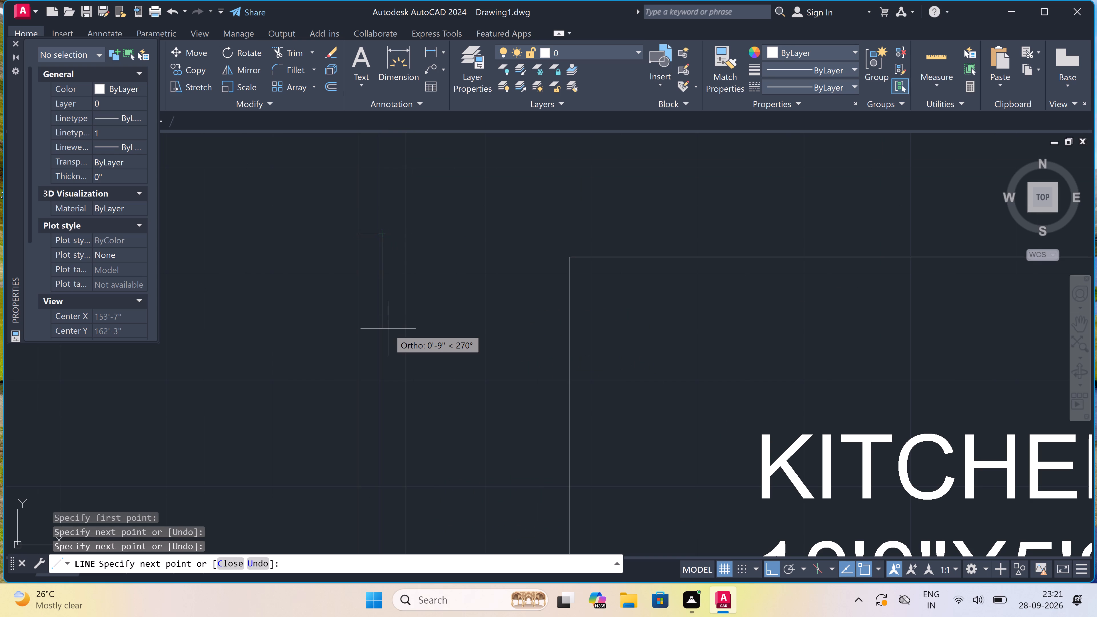
# Draw the southern kitchen window's 3' centre line southward and close its south end with a line across both wall faces.
pyautogui.write("3'")
pyautogui.press('space')
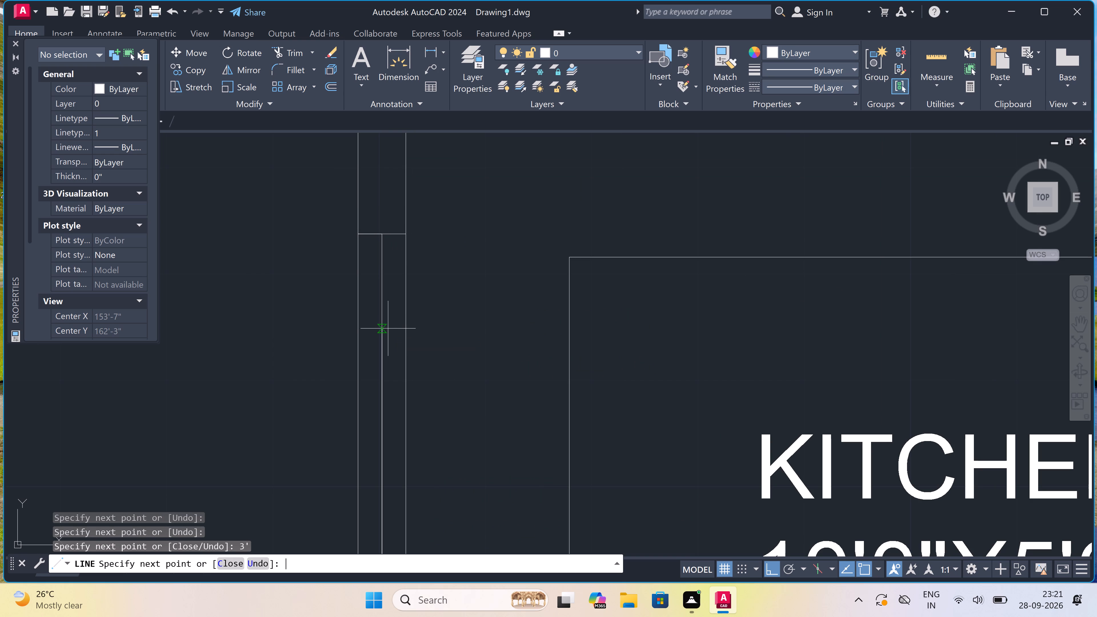
pyautogui.scroll(-3, 388, 328)
pyautogui.scroll(1, 384, 359)
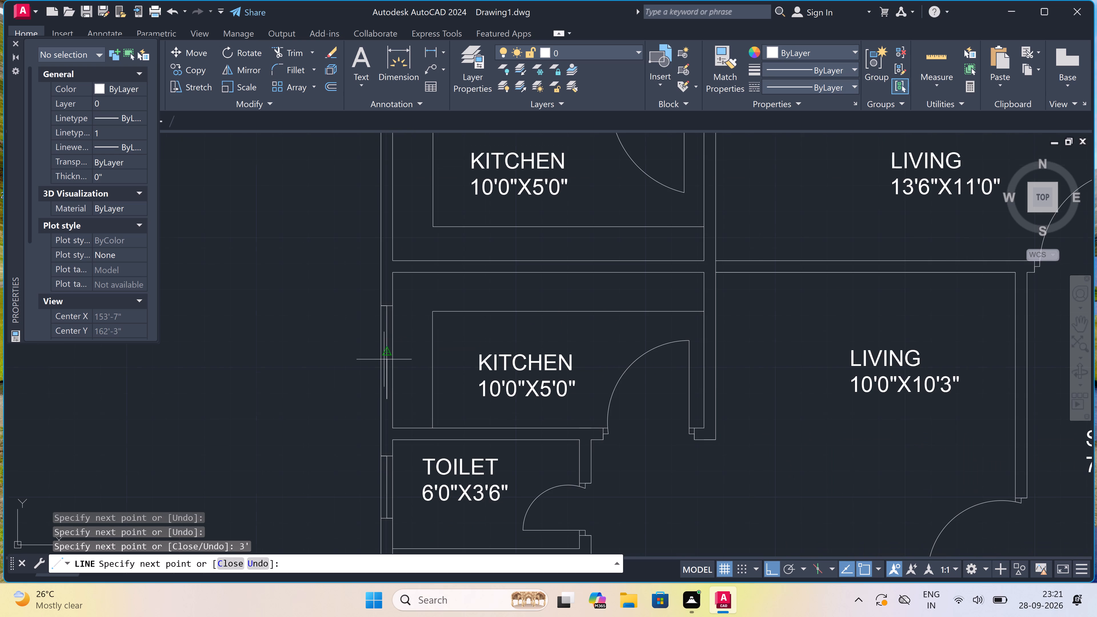
pyautogui.scroll(2, 384, 359)
pyautogui.scroll(-3, 385, 362)
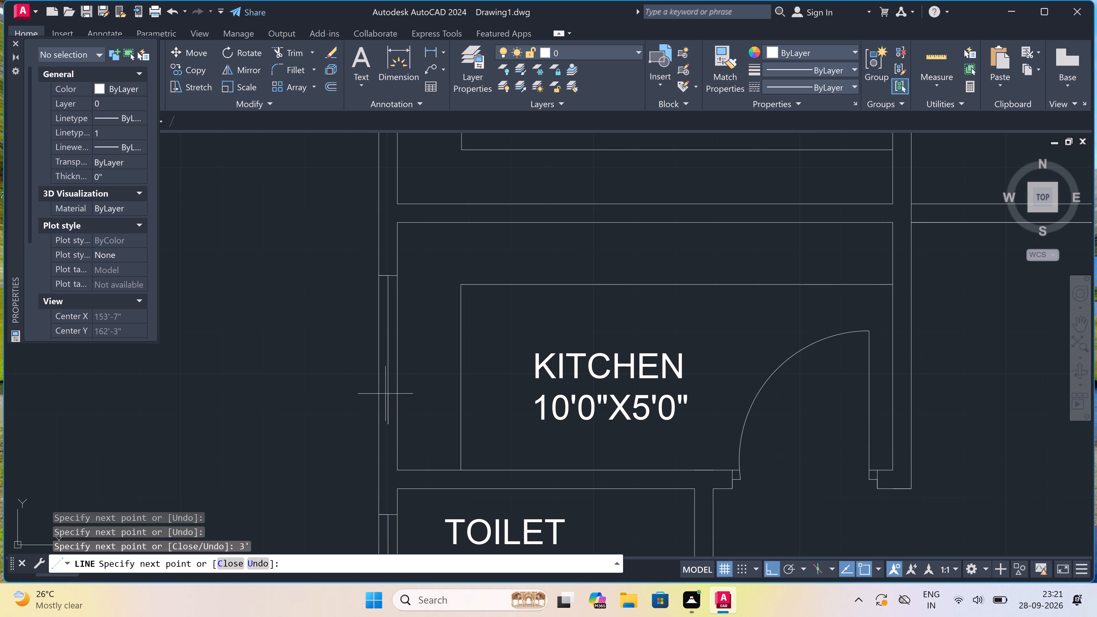
pyautogui.scroll(4, 386, 436)
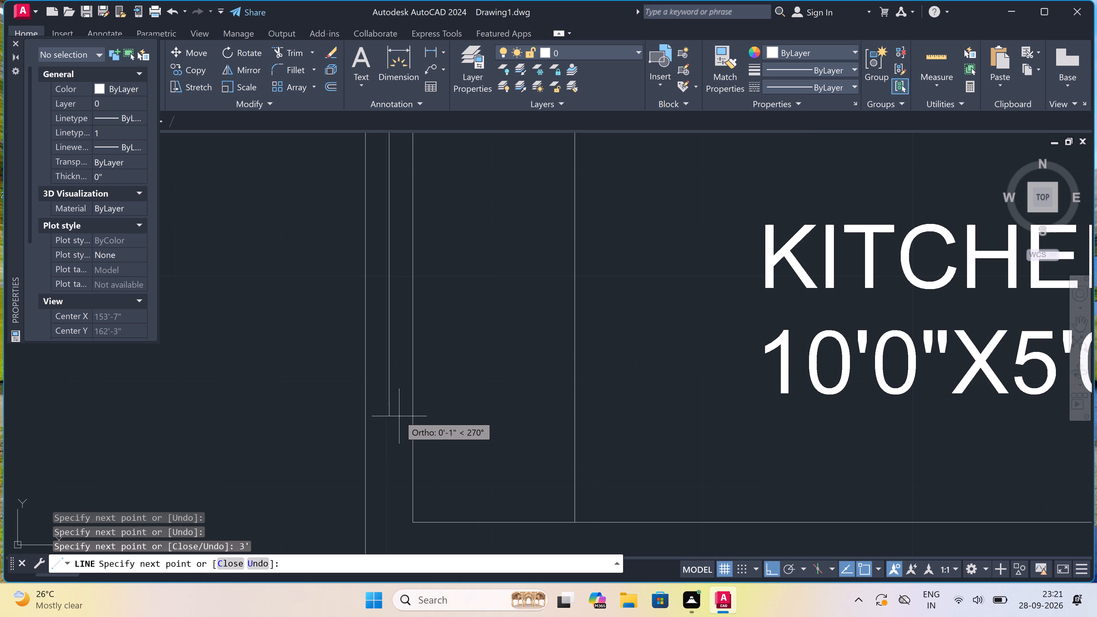
pyautogui.click(416, 407)
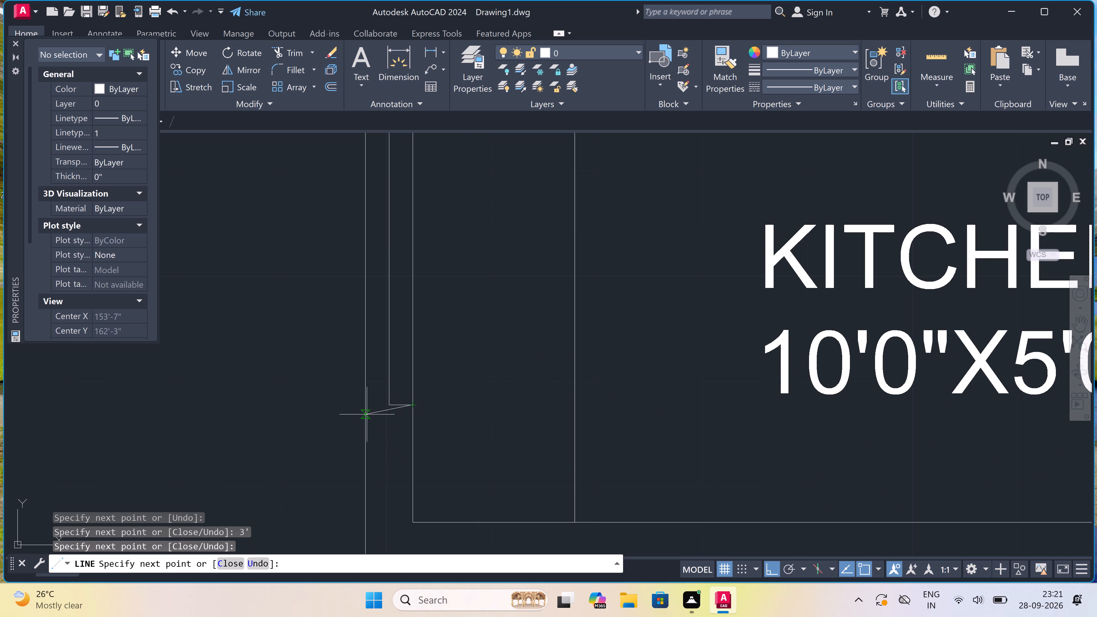
pyautogui.click(367, 404)
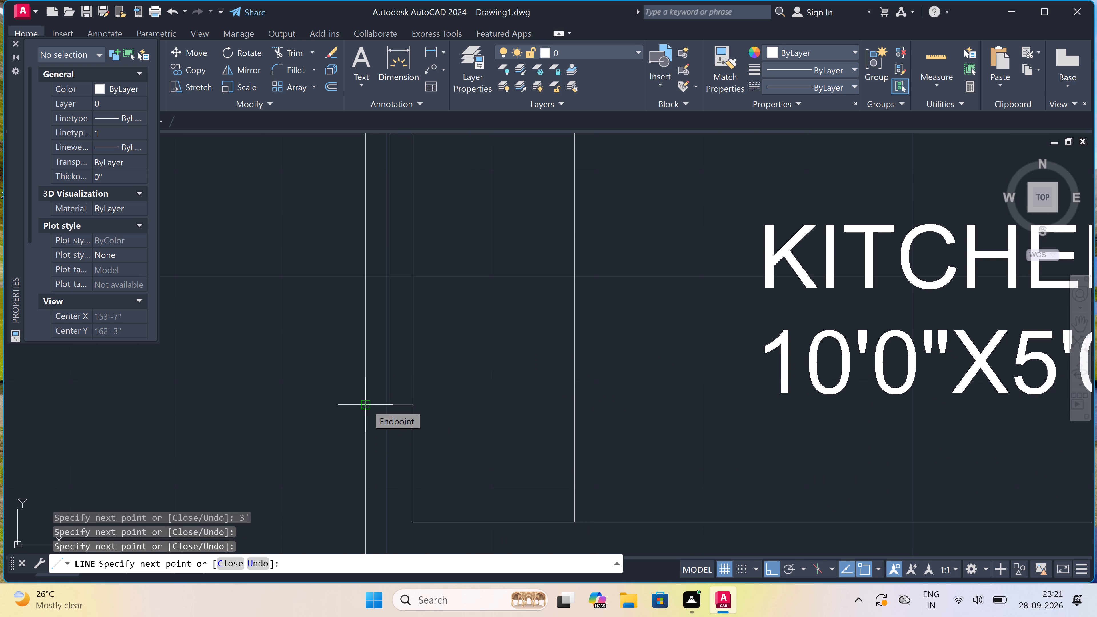
pyautogui.press('Escape')
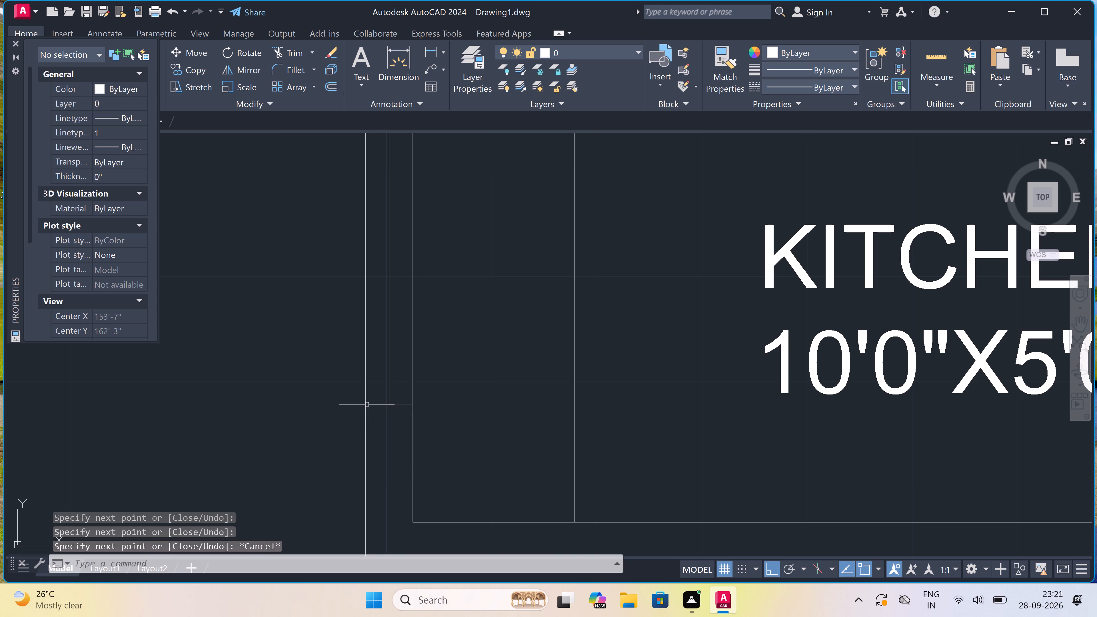
# Draw a window end line across the west wall near the north end of the northern 10'0"X5'0" kitchen, returning to the wall's midline.
pyautogui.scroll(-6, 395, 387)
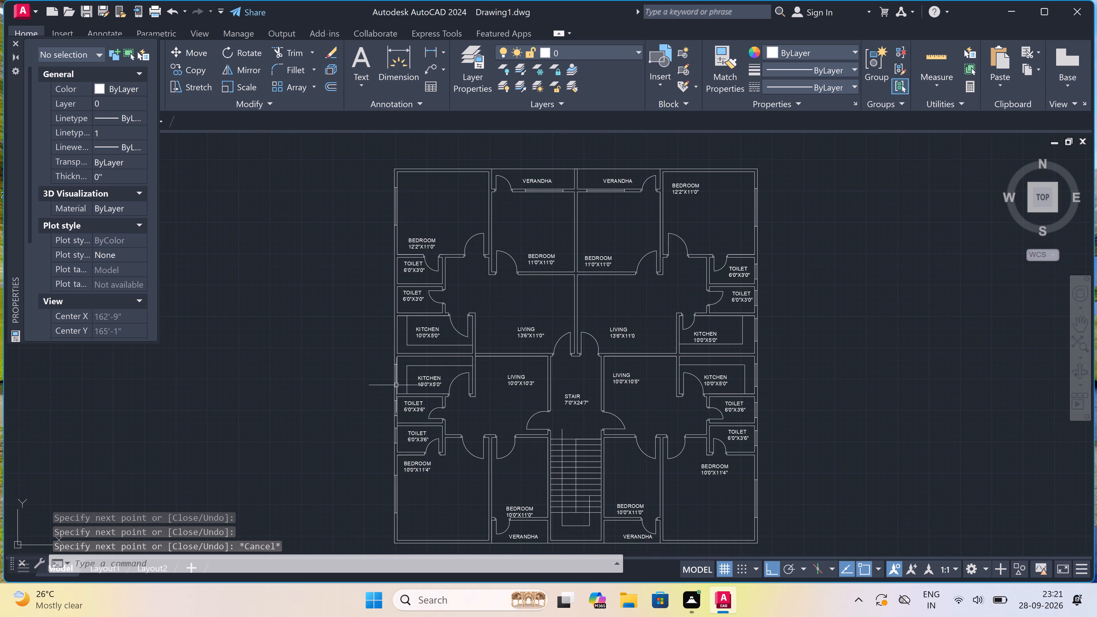
pyautogui.scroll(2, 395, 349)
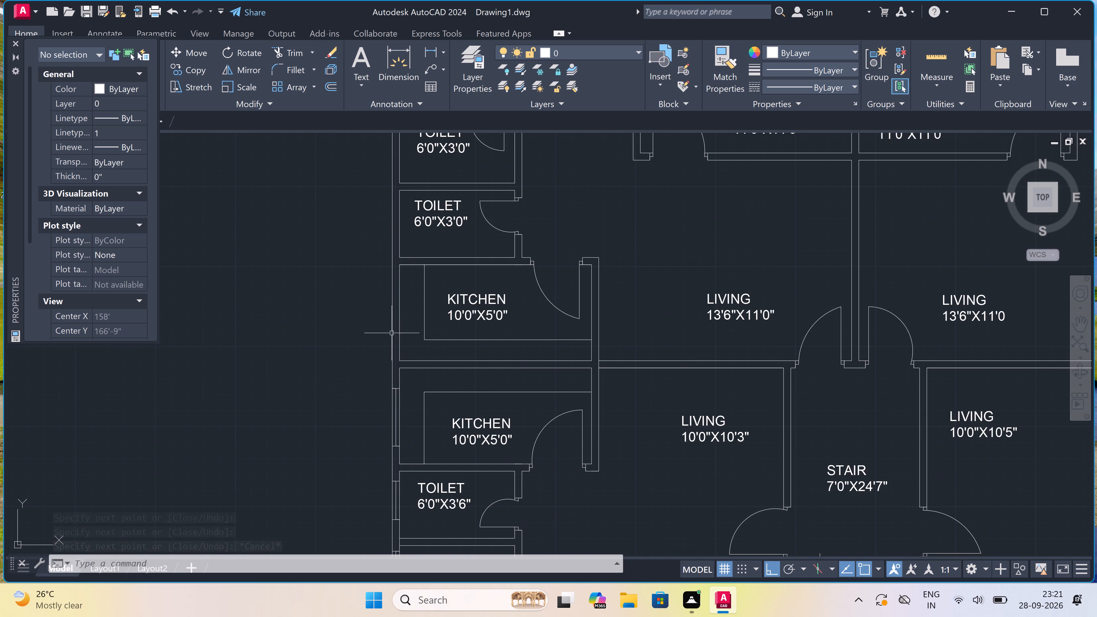
pyautogui.scroll(2, 394, 309)
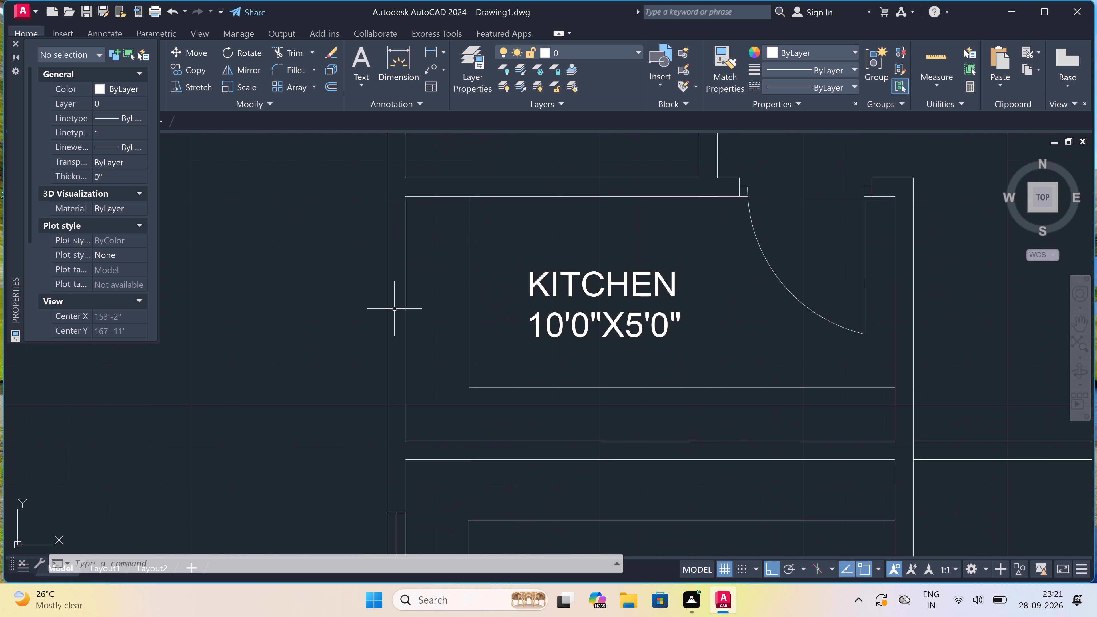
pyautogui.write('L')
pyautogui.press('space')
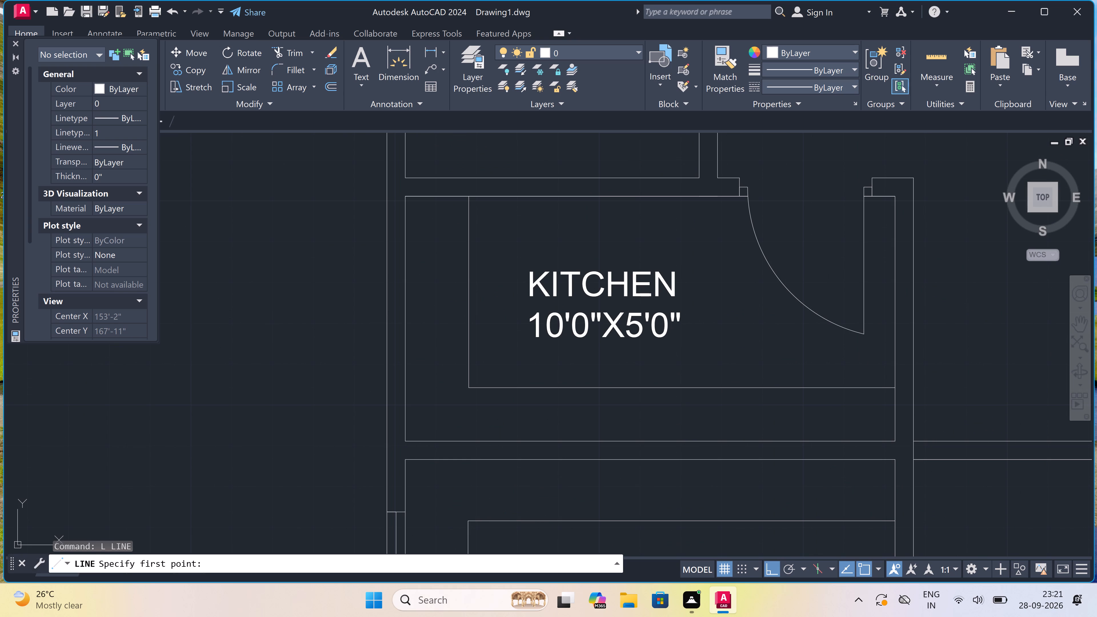
pyautogui.click(399, 240)
pyautogui.click(391, 240)
pyautogui.click(397, 243)
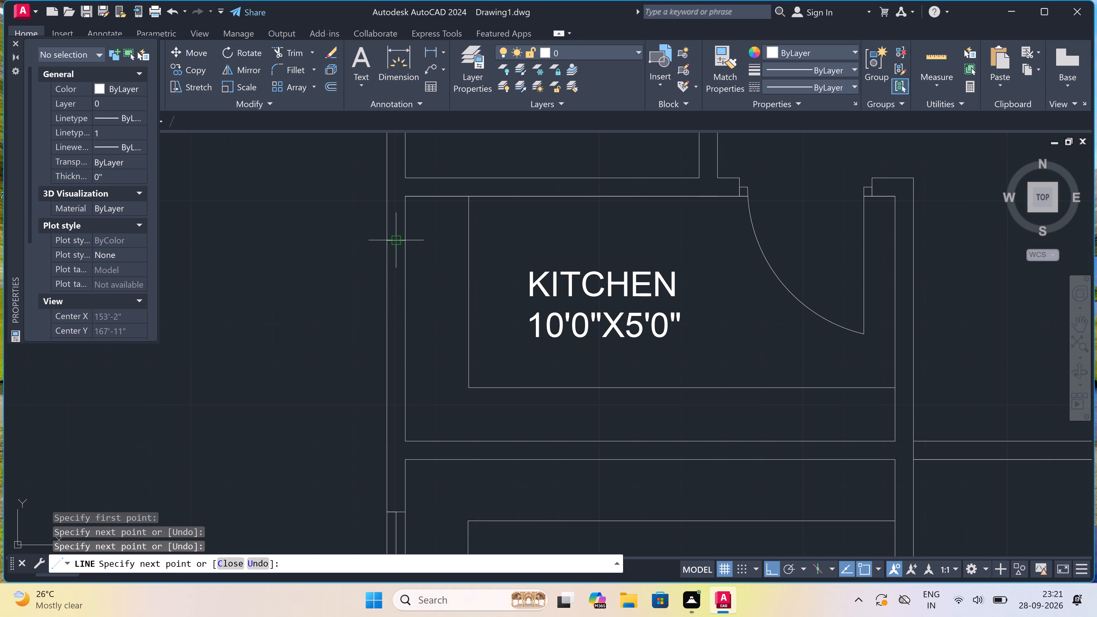
# Draw this kitchen window's 3' centre line southward and close its south end with a line across both wall faces.
pyautogui.press('3')
pyautogui.write("'")
pyautogui.press('space')
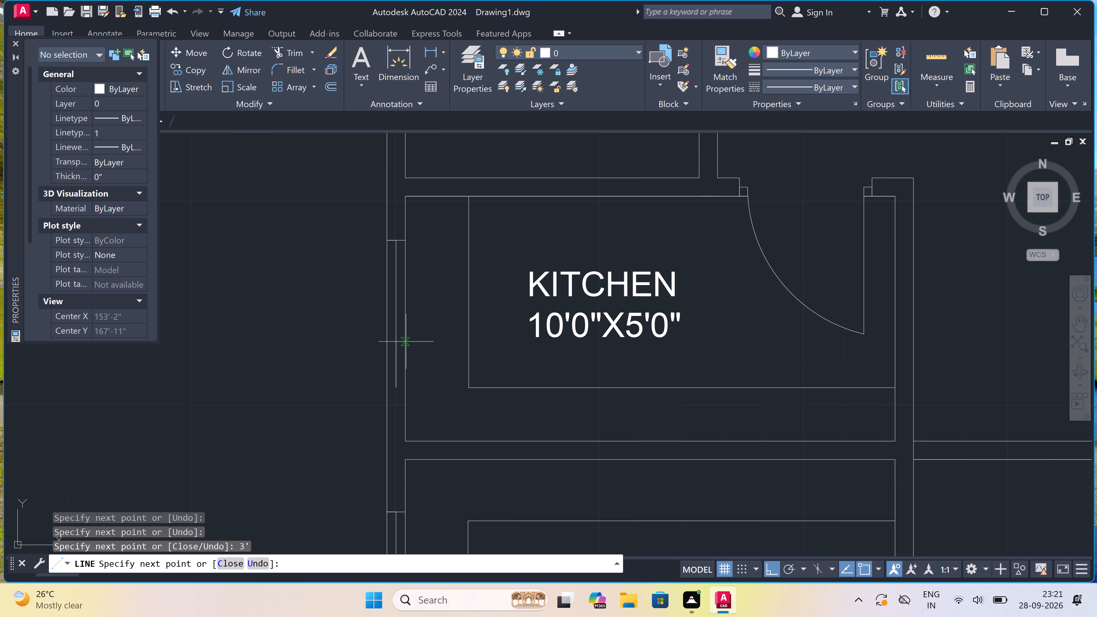
pyautogui.scroll(2, 401, 398)
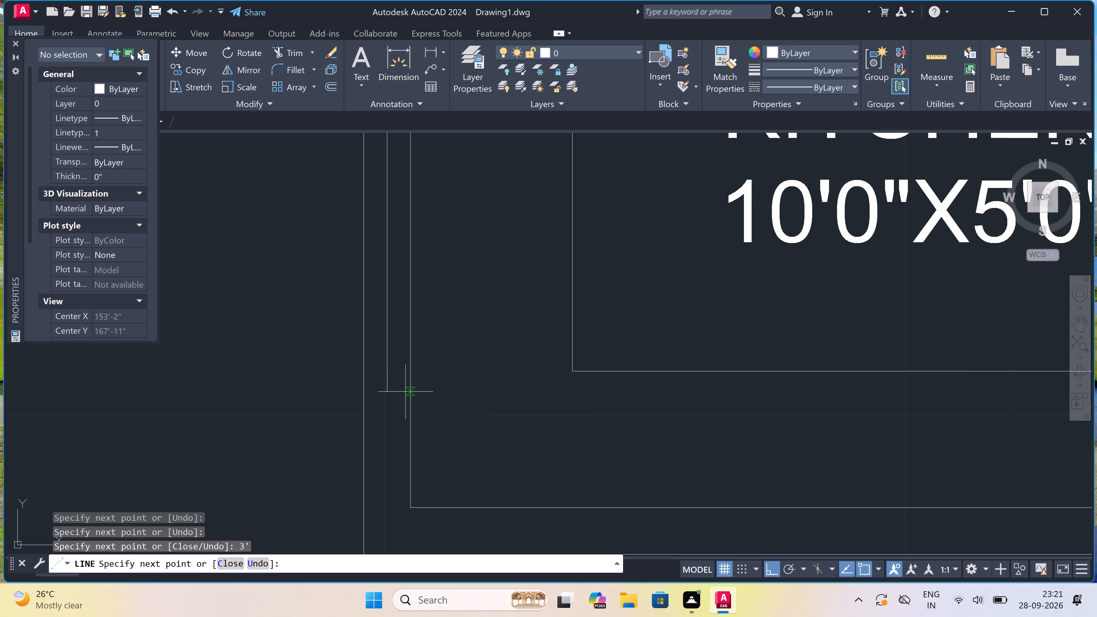
pyautogui.click(363, 370)
pyautogui.click(409, 372)
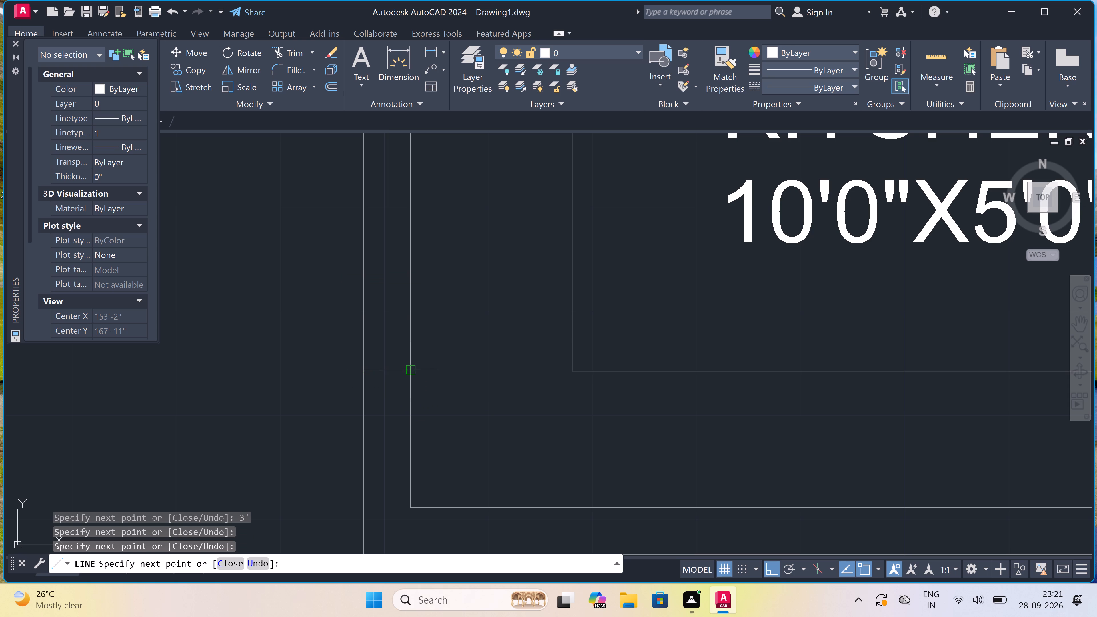
pyautogui.press('Escape')
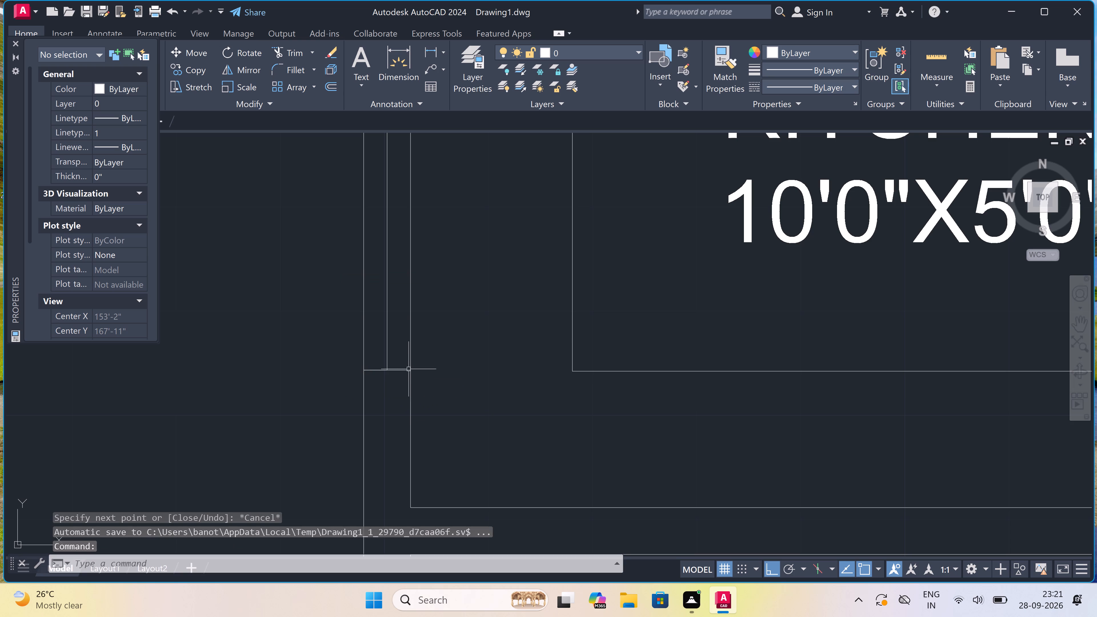
# Draw a window end line across the west wall near the north end of the southern 6'0"X3'0" toilet, returning to the wall's midline.
pyautogui.press('space')
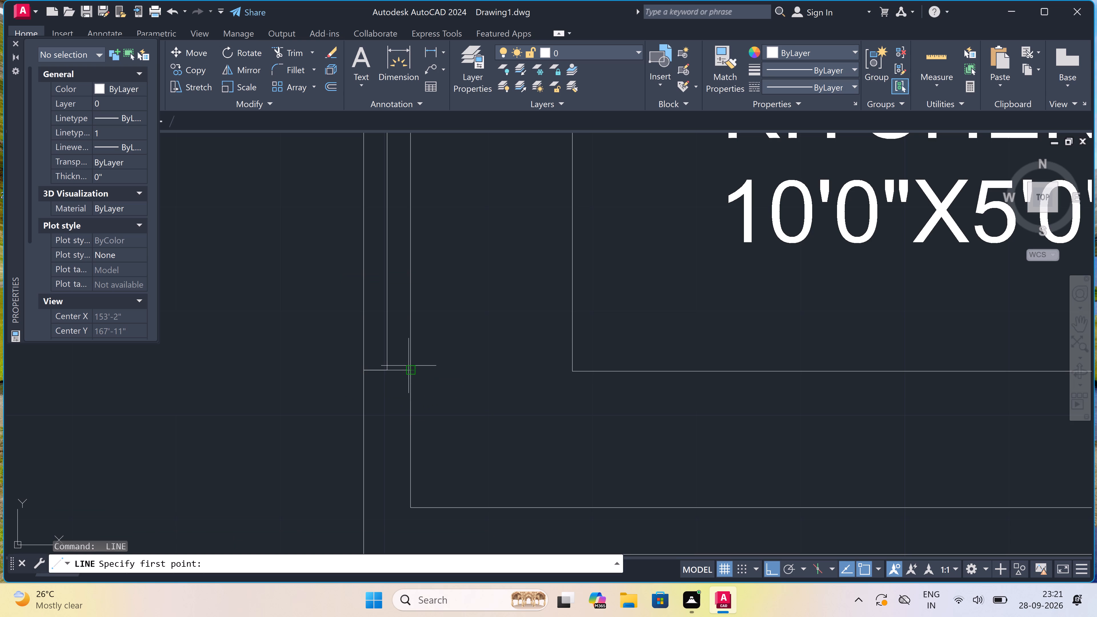
pyautogui.scroll(-6, 415, 386)
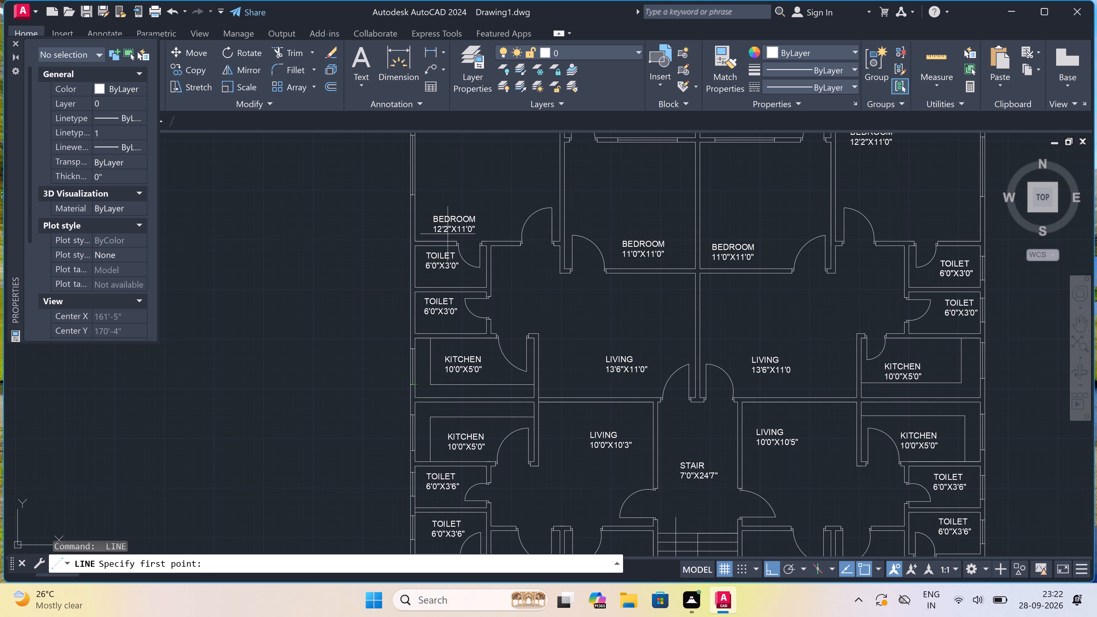
pyautogui.scroll(3, 410, 296)
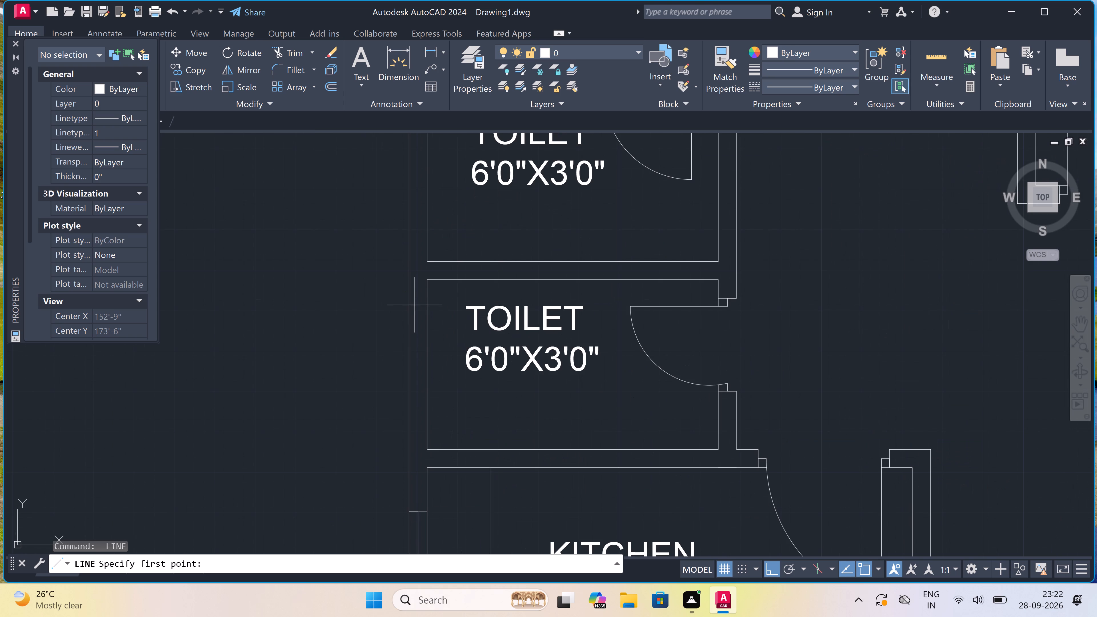
pyautogui.scroll(1, 421, 309)
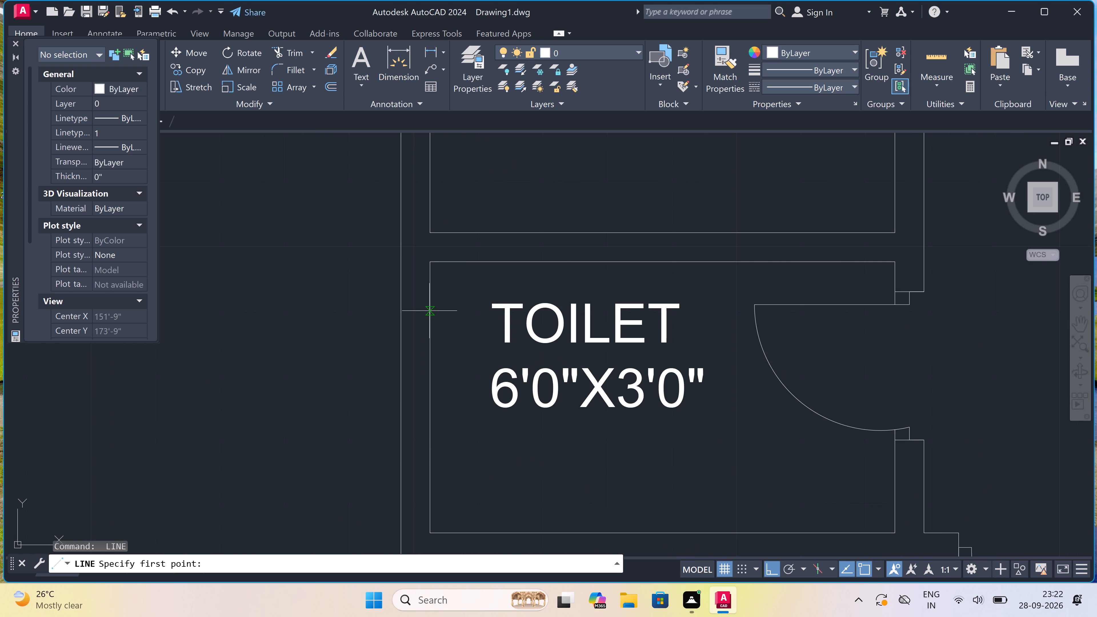
pyautogui.click(430, 312)
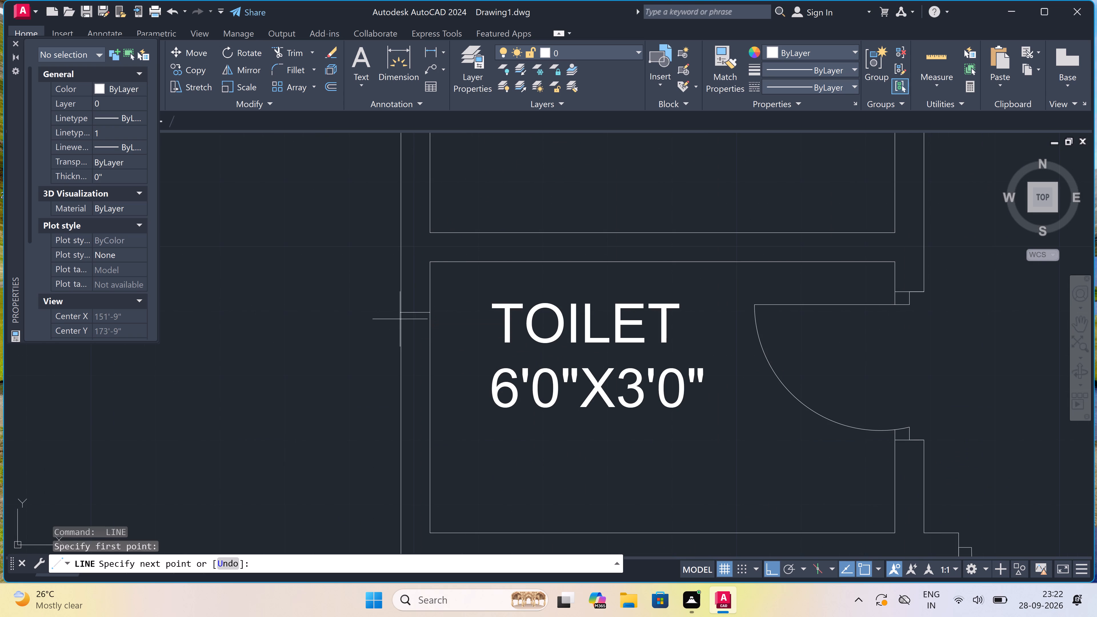
pyautogui.click(401, 315)
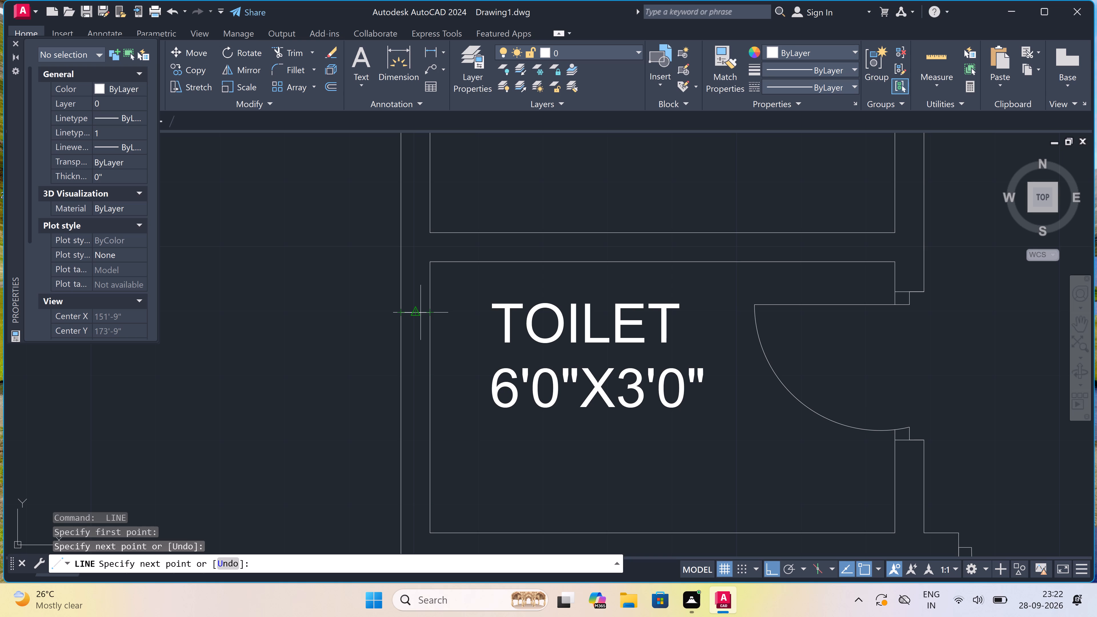
pyautogui.click(421, 312)
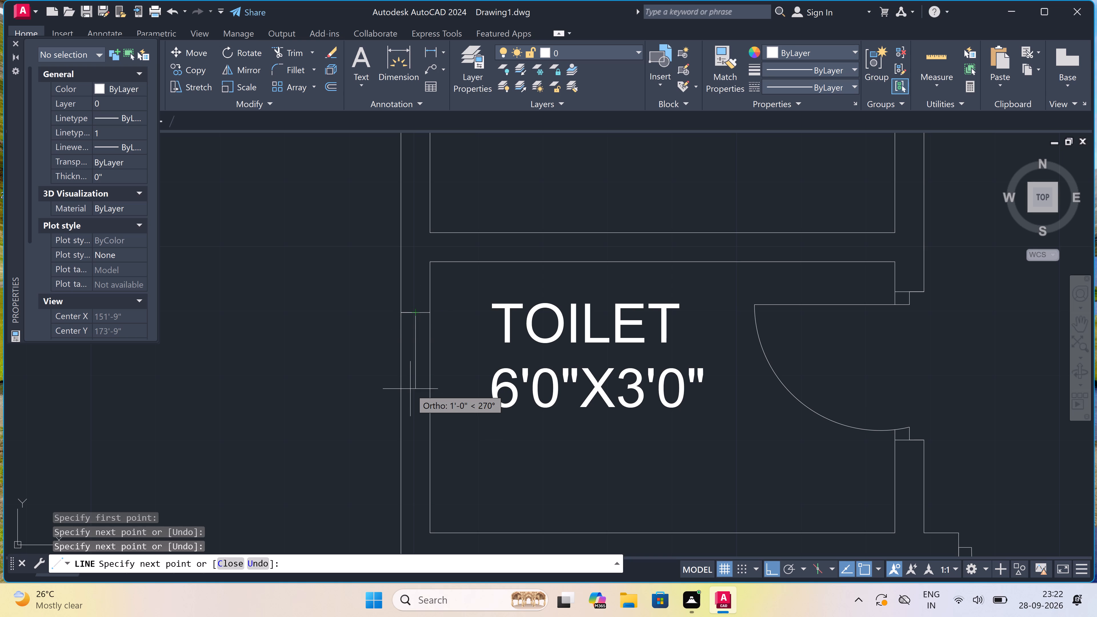
# Draw this toilet window's 2' centre line southward and close its south end with a line across both wall faces.
pyautogui.write("2'")
pyautogui.press('space')
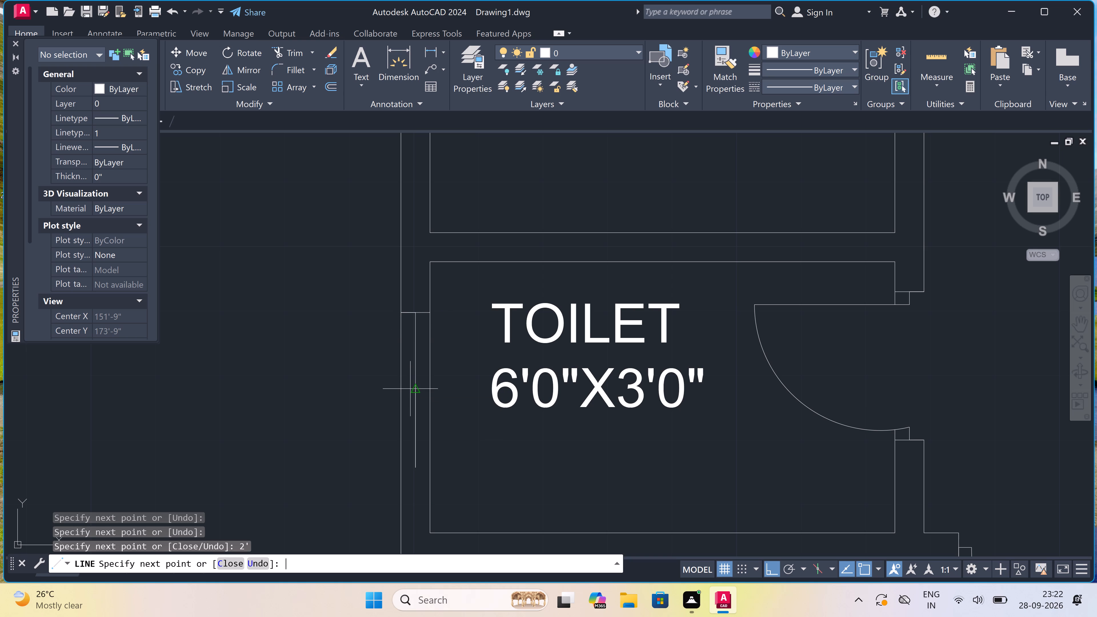
pyautogui.scroll(-1, 410, 388)
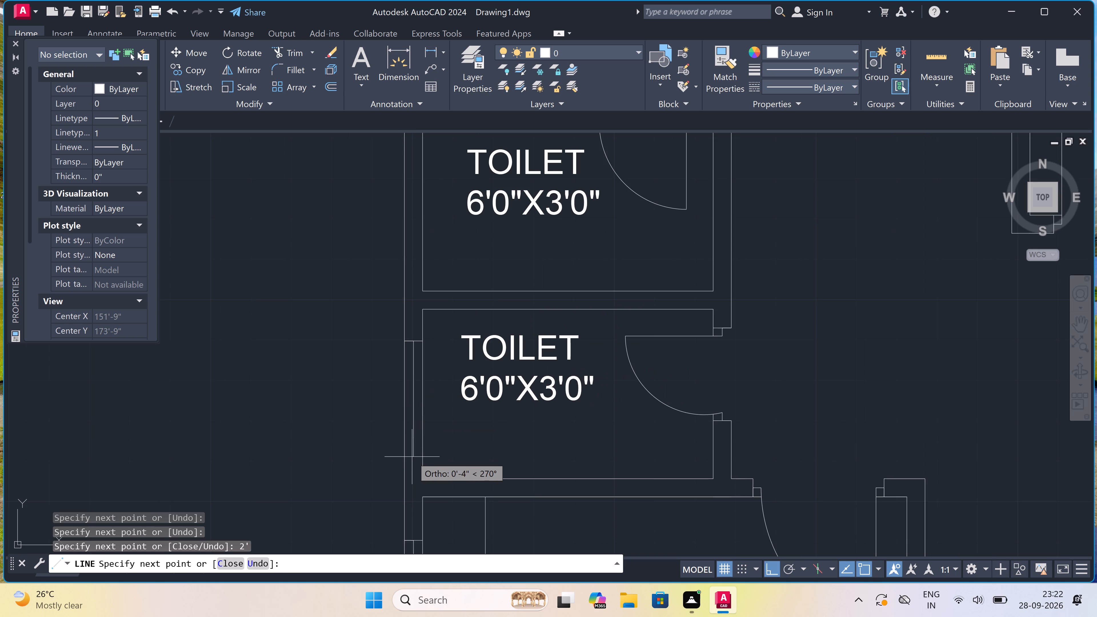
pyautogui.scroll(1, 412, 457)
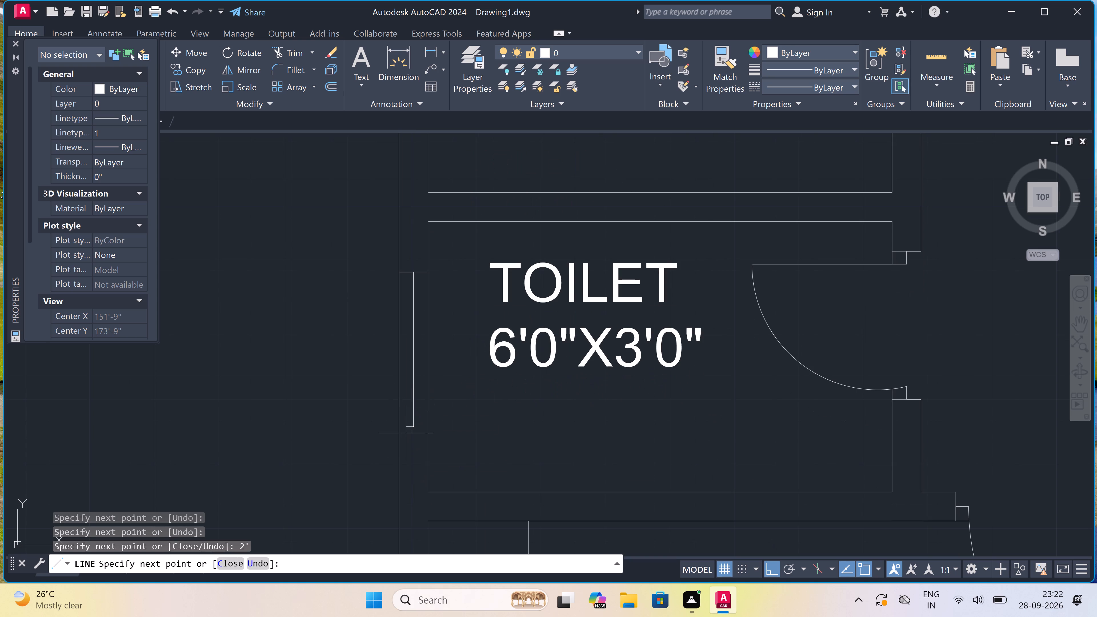
pyautogui.click(398, 428)
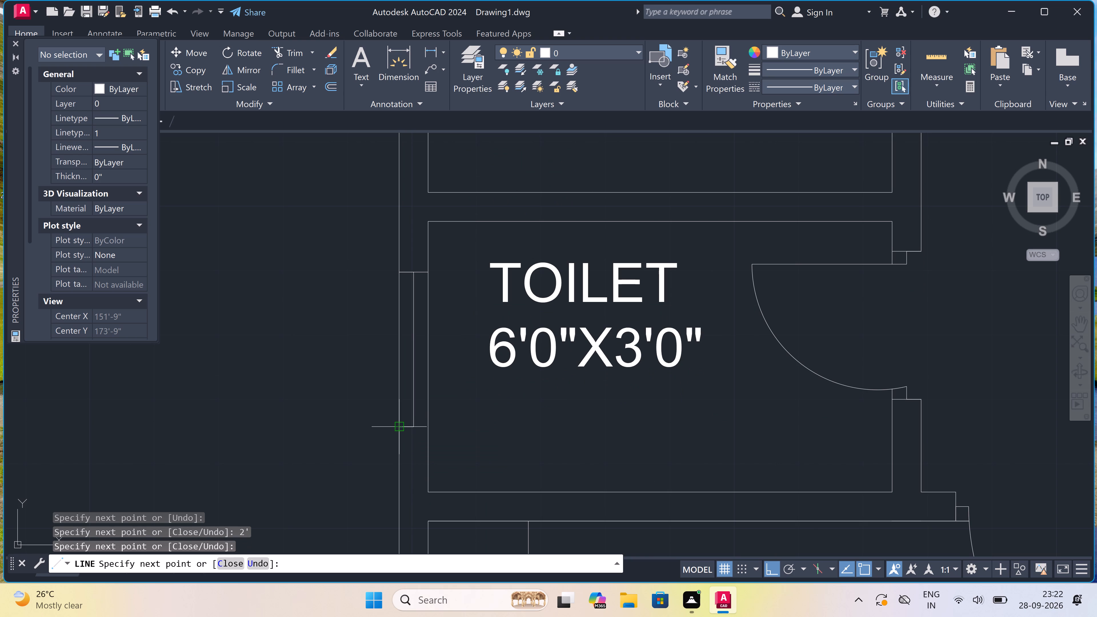
pyautogui.click(430, 429)
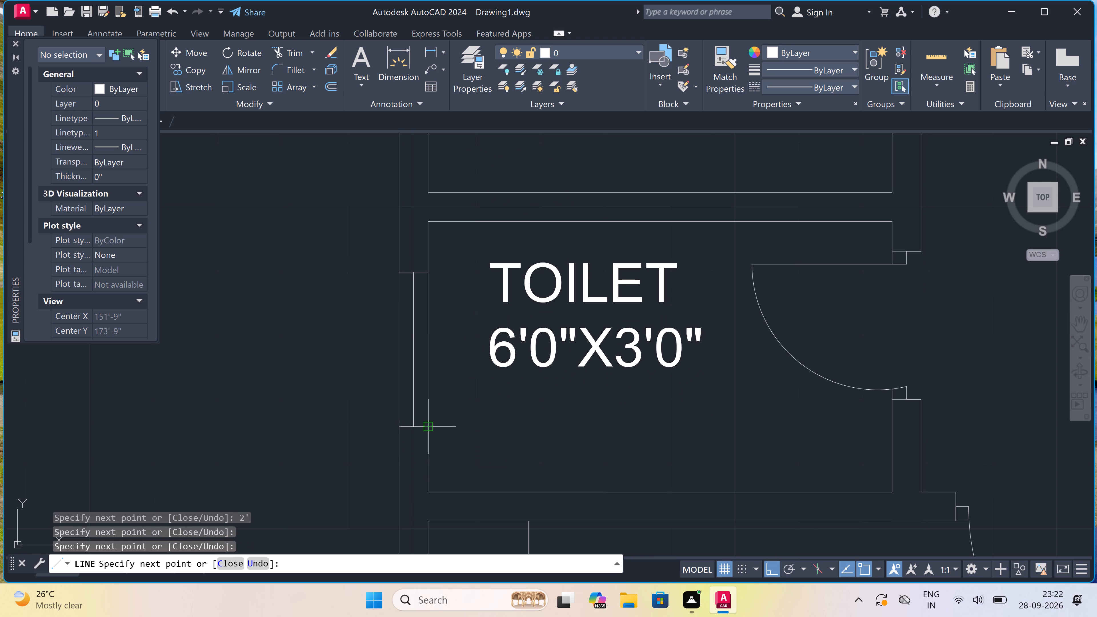
pyautogui.press('Escape')
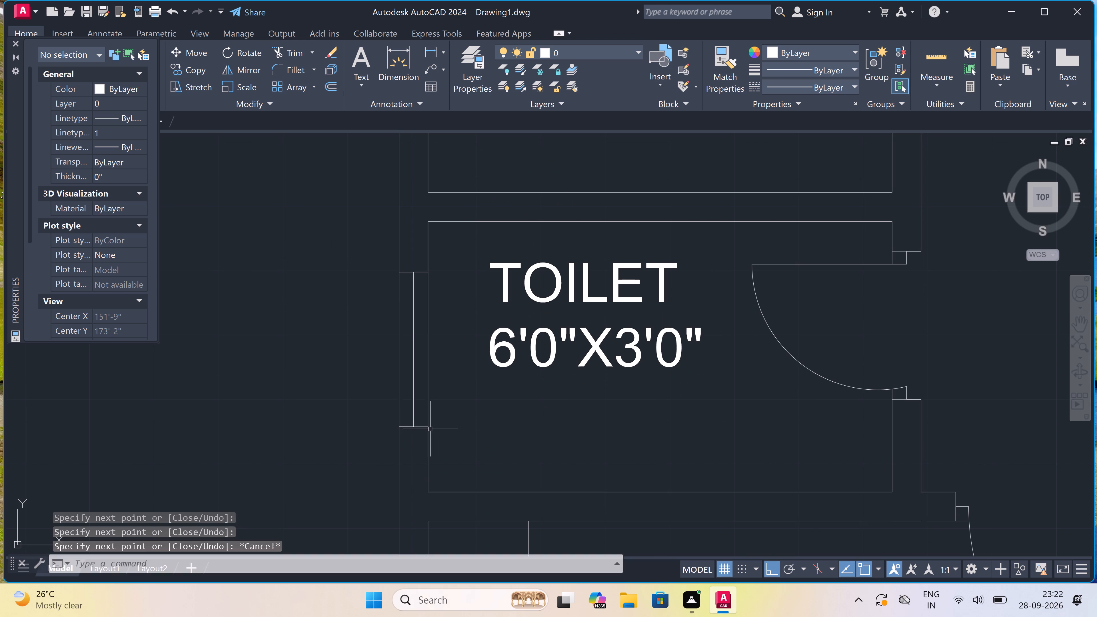
# Draw a window end line across the west wall near the south end of the northern 6'0"X3'0" toilet, returning to the wall's midline.
pyautogui.press('space')
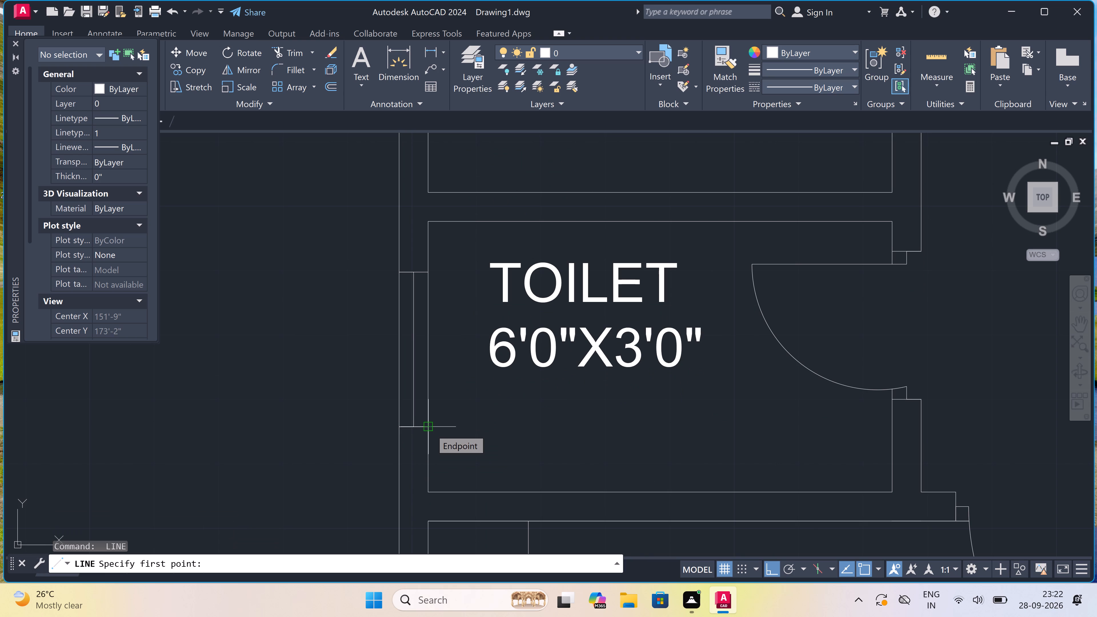
pyautogui.scroll(-3, 433, 425)
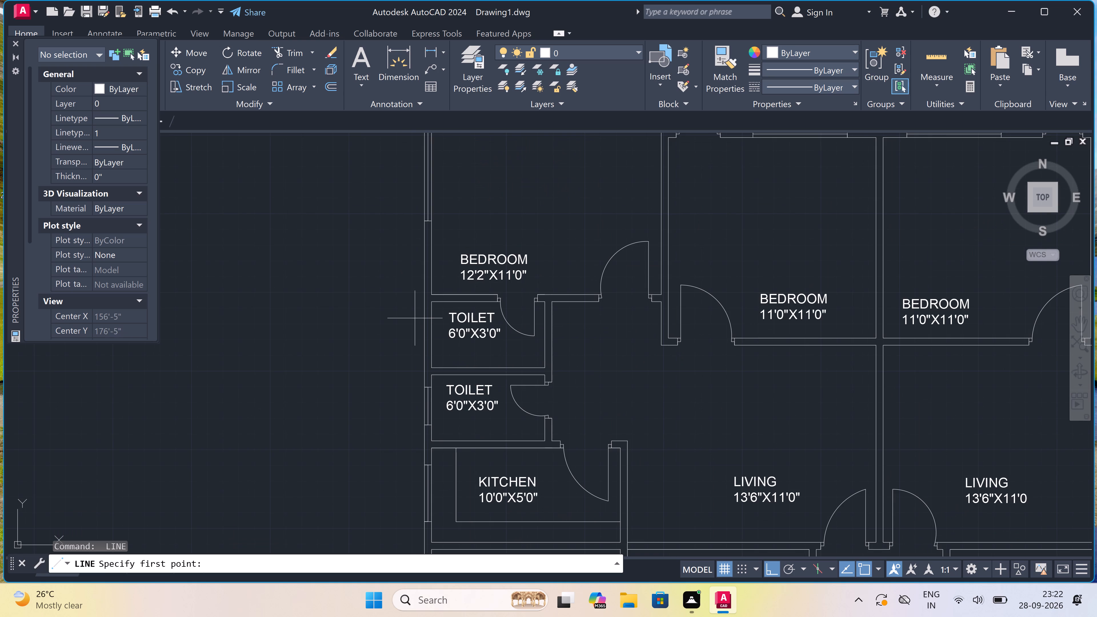
pyautogui.scroll(3, 420, 316)
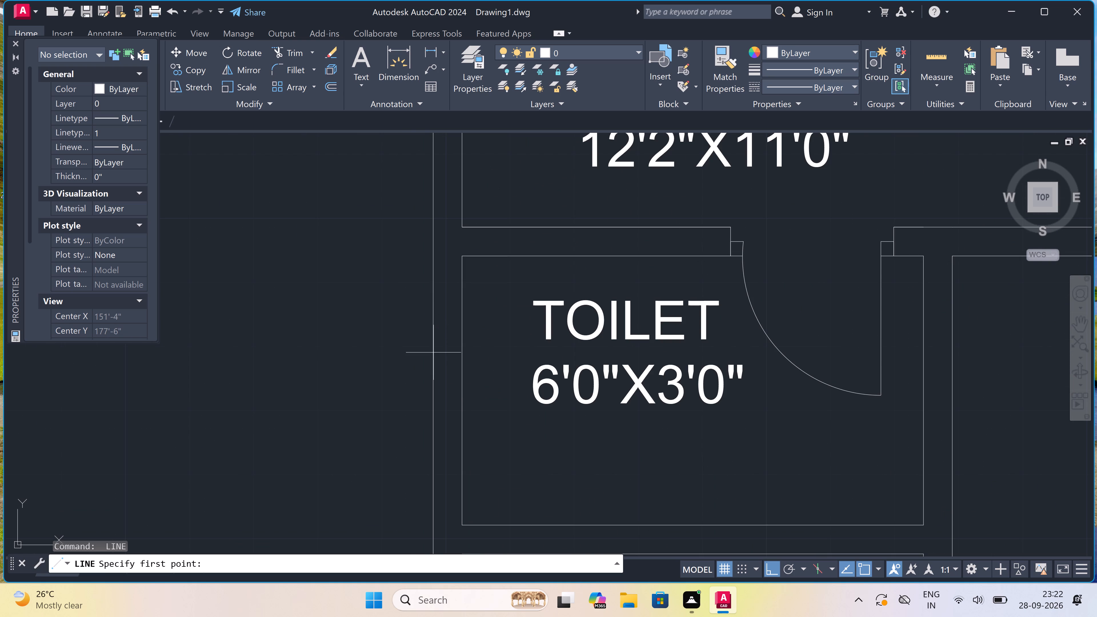
pyautogui.click(462, 461)
pyautogui.click(436, 465)
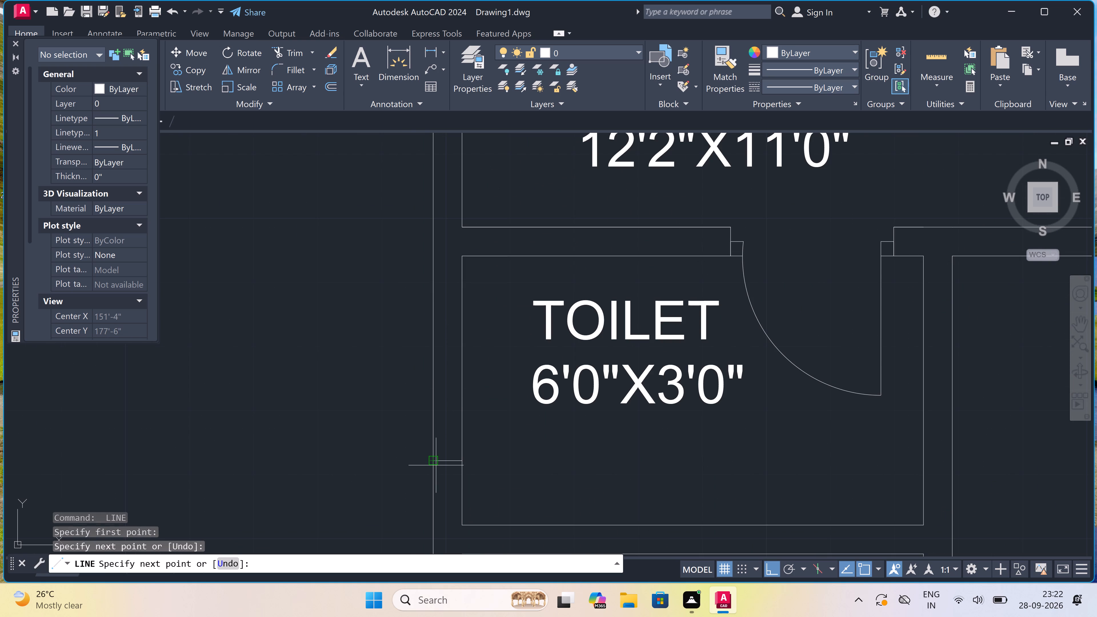
pyautogui.click(445, 460)
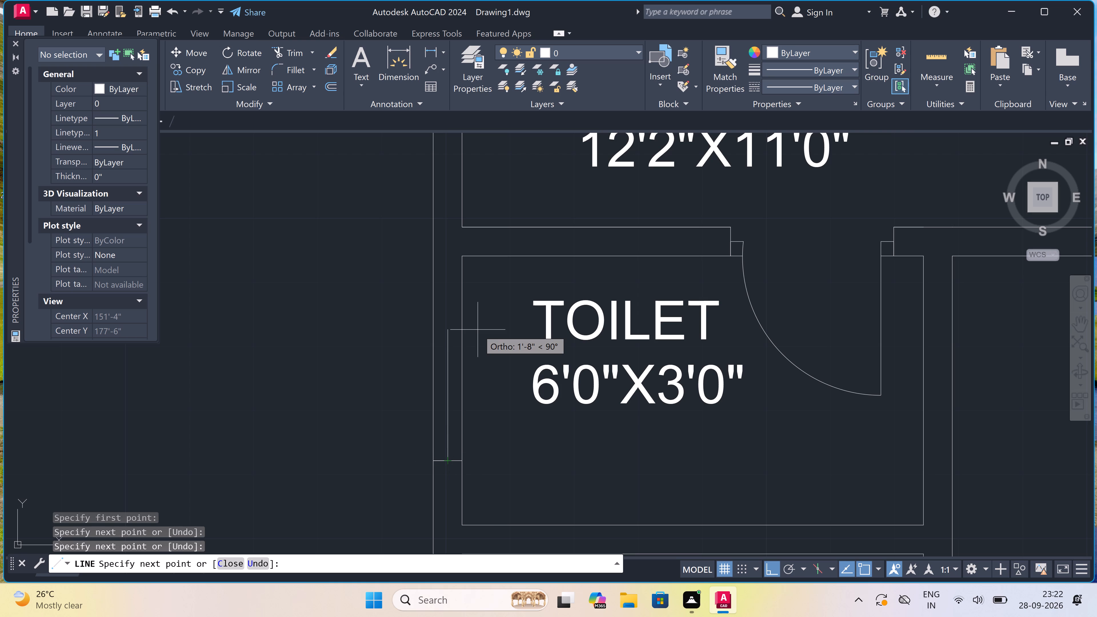
# Draw this toilet window's 2' centre line northward and close its north end with a line across both wall faces.
pyautogui.write("2'")
pyautogui.press('space')
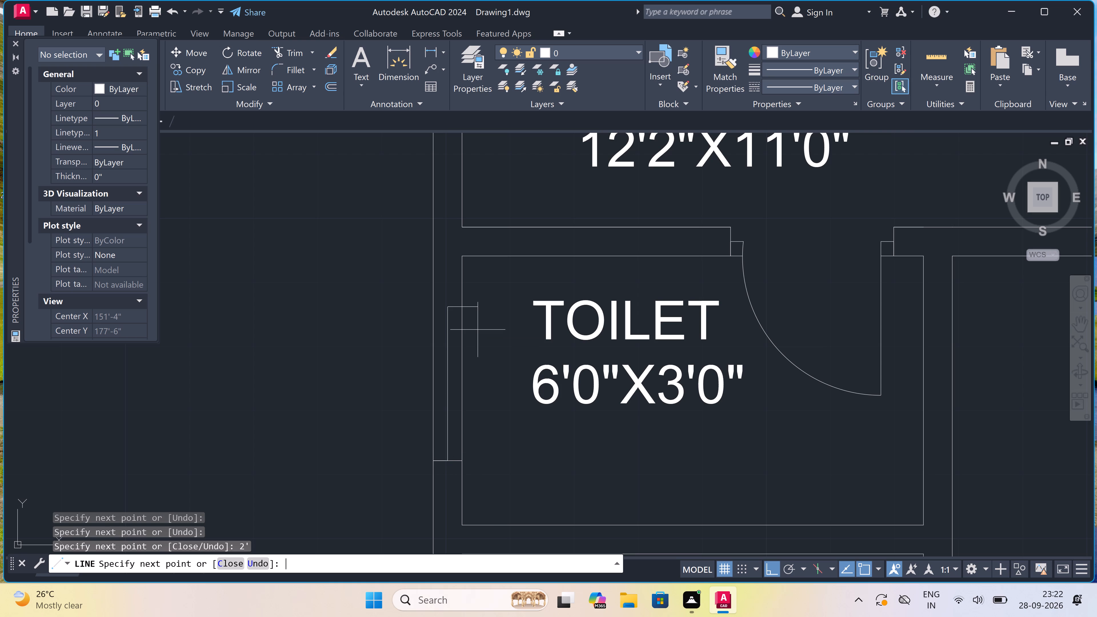
pyautogui.scroll(1, 452, 294)
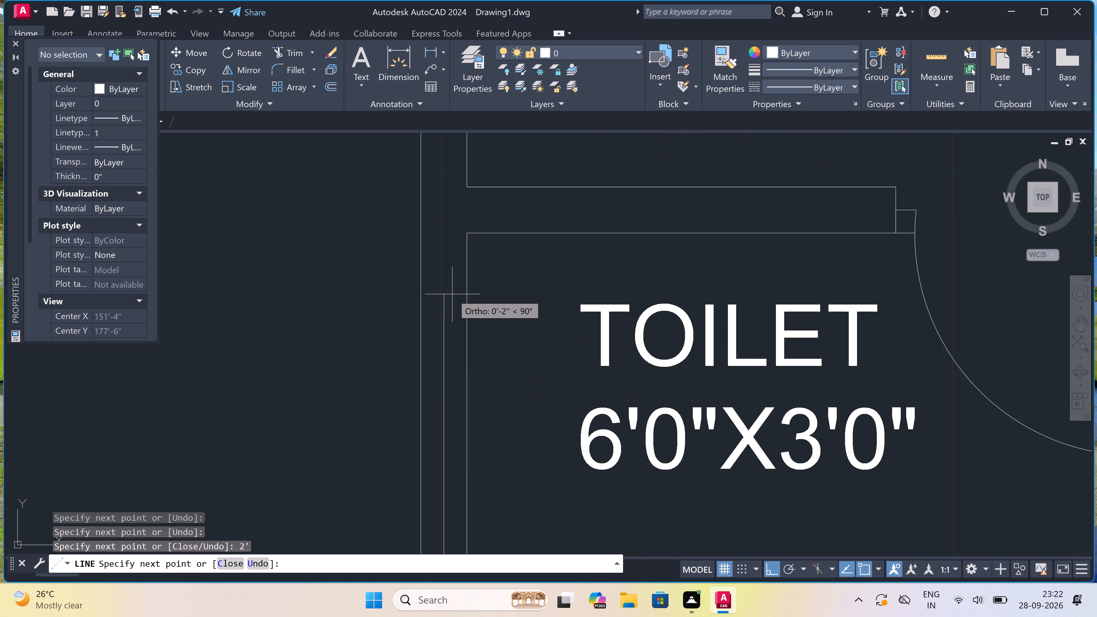
pyautogui.click(468, 311)
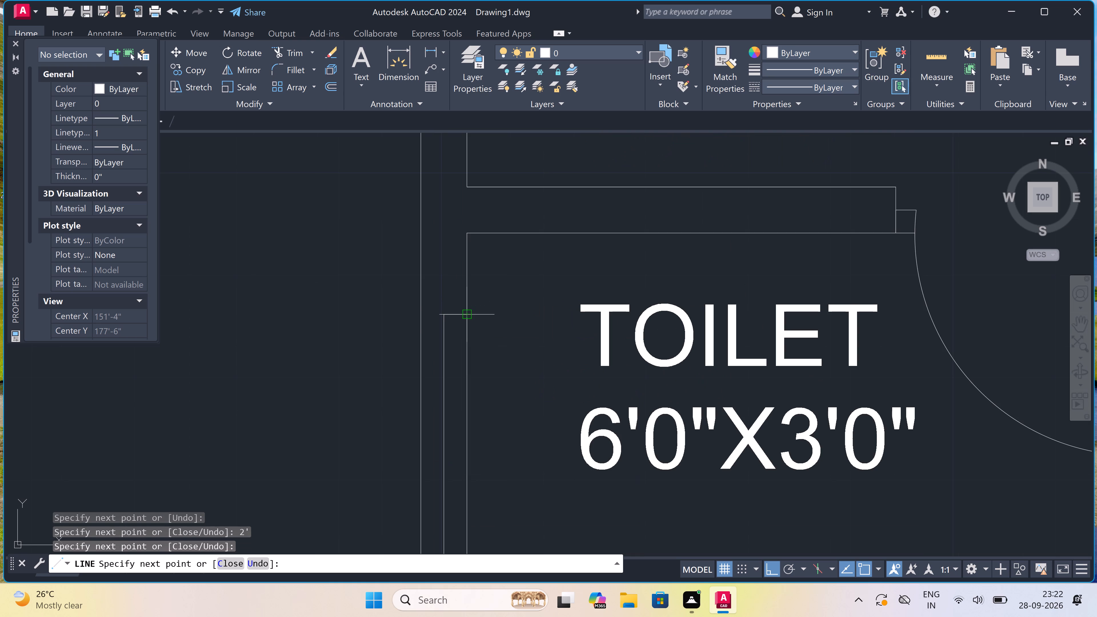
pyautogui.click(423, 318)
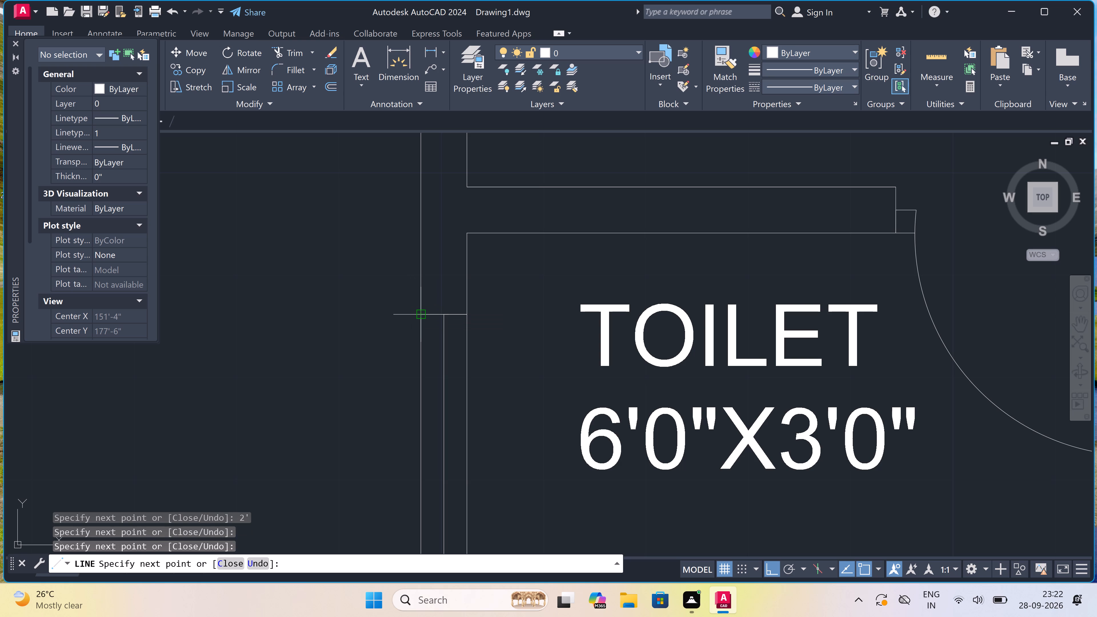
pyautogui.press('Escape')
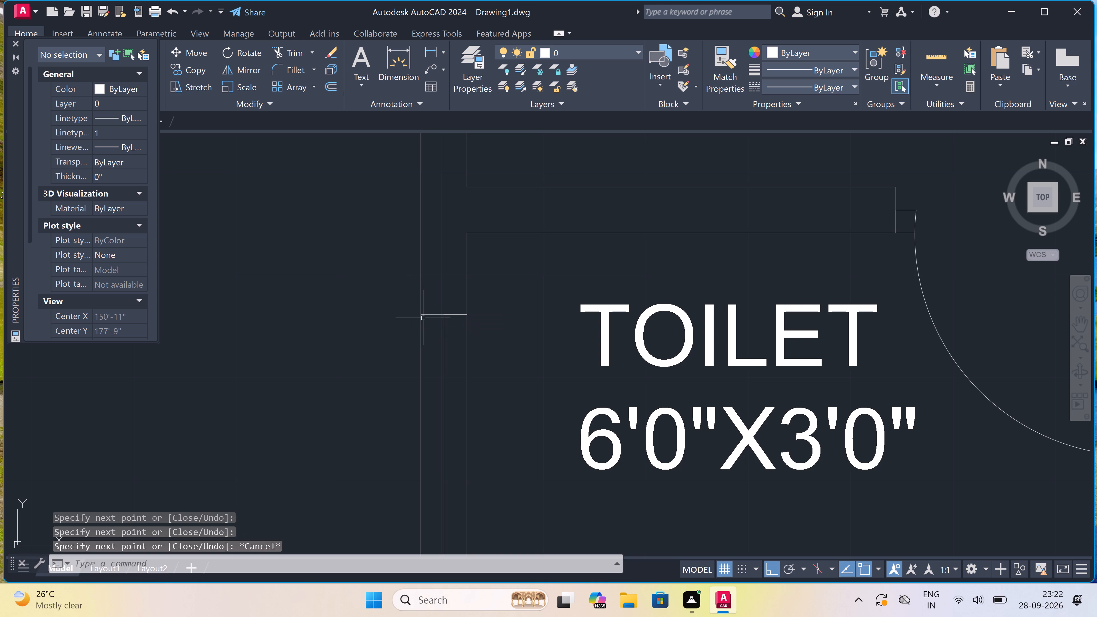
# Review the whole floor plan, especially the exterior walls of the southern rooms, for where windows are still missing.
pyautogui.scroll(-6, 423, 318)
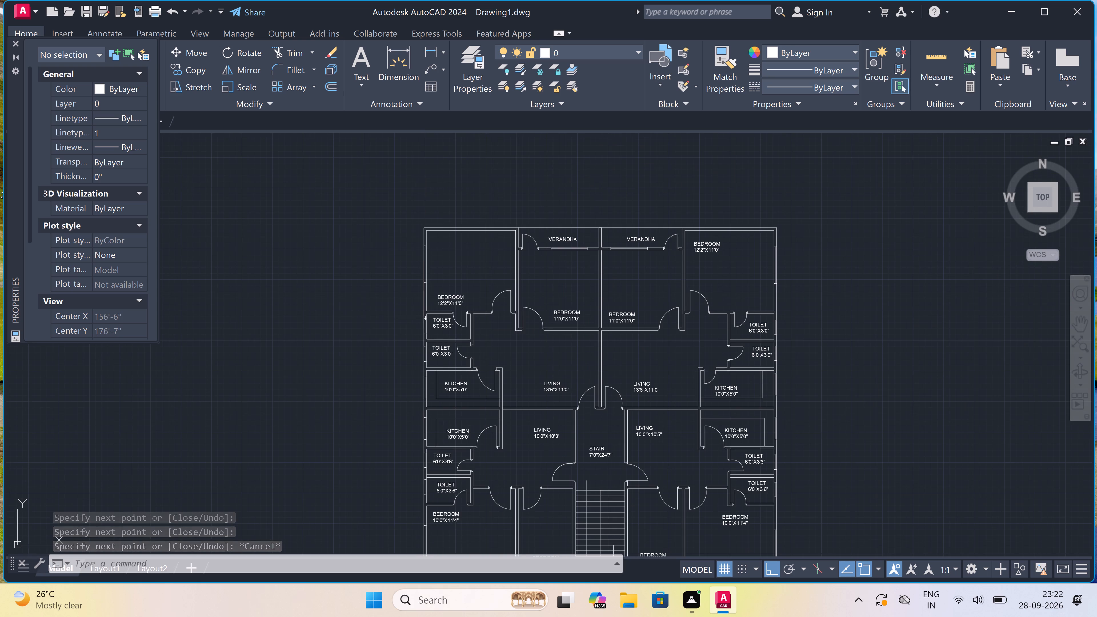
pyautogui.scroll(-1, 424, 318)
pyautogui.scroll(-1, 466, 314)
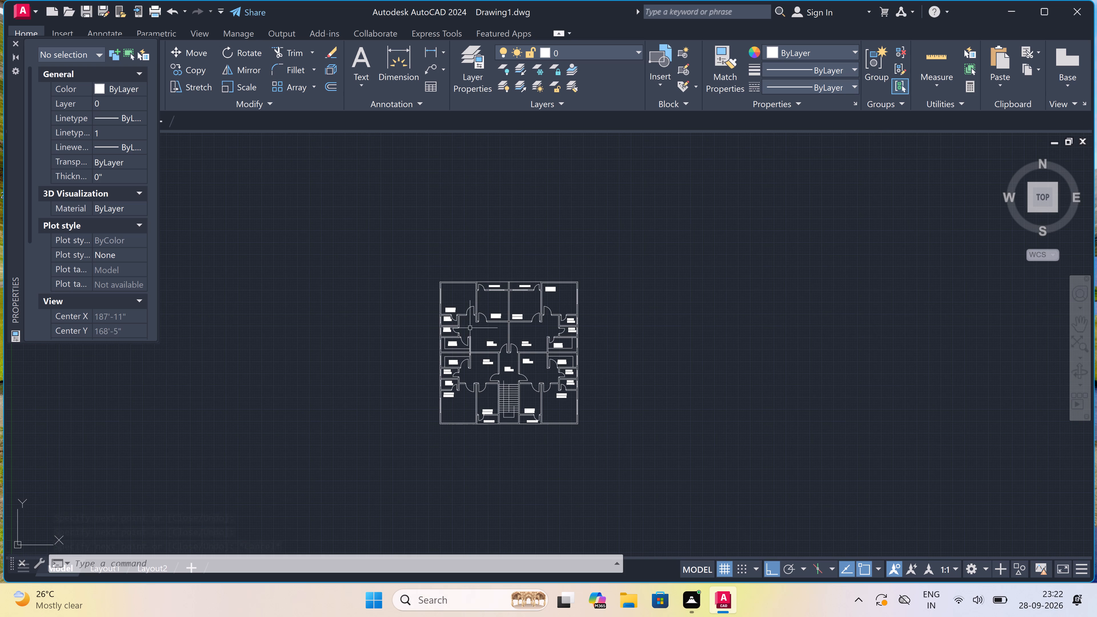
pyautogui.scroll(3, 474, 395)
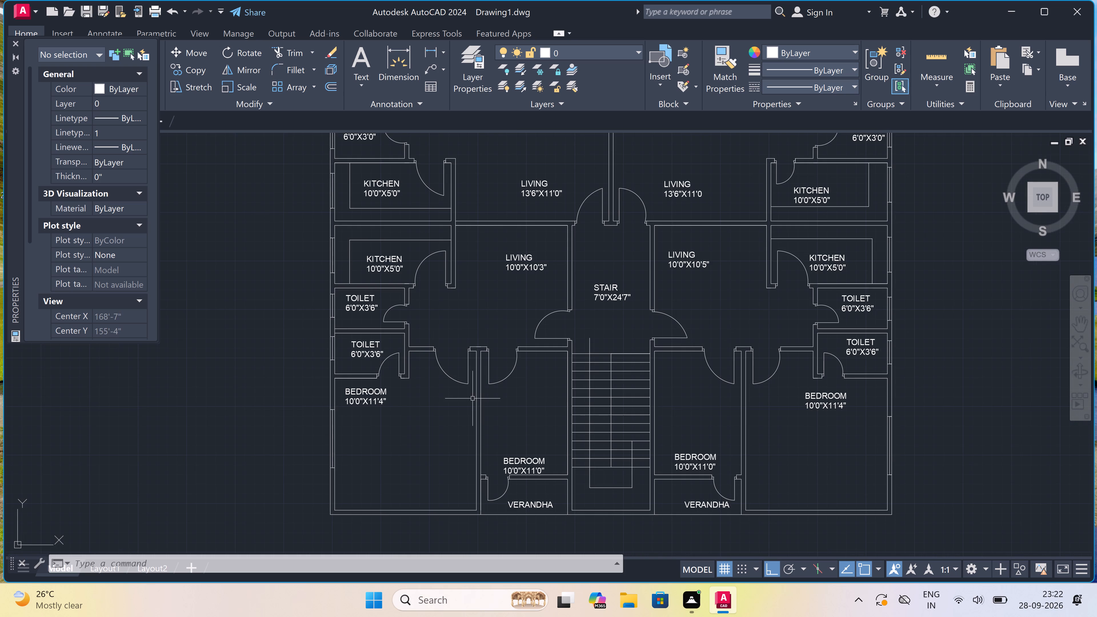
pyautogui.scroll(-2, 485, 378)
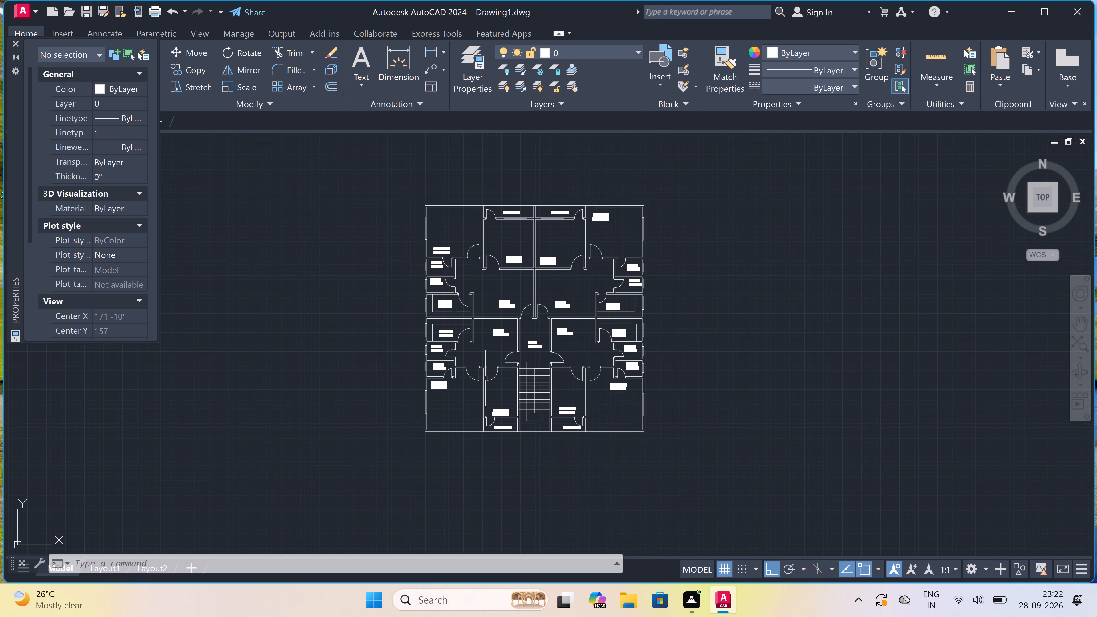
pyautogui.scroll(2, 490, 370)
pyautogui.scroll(-1, 490, 370)
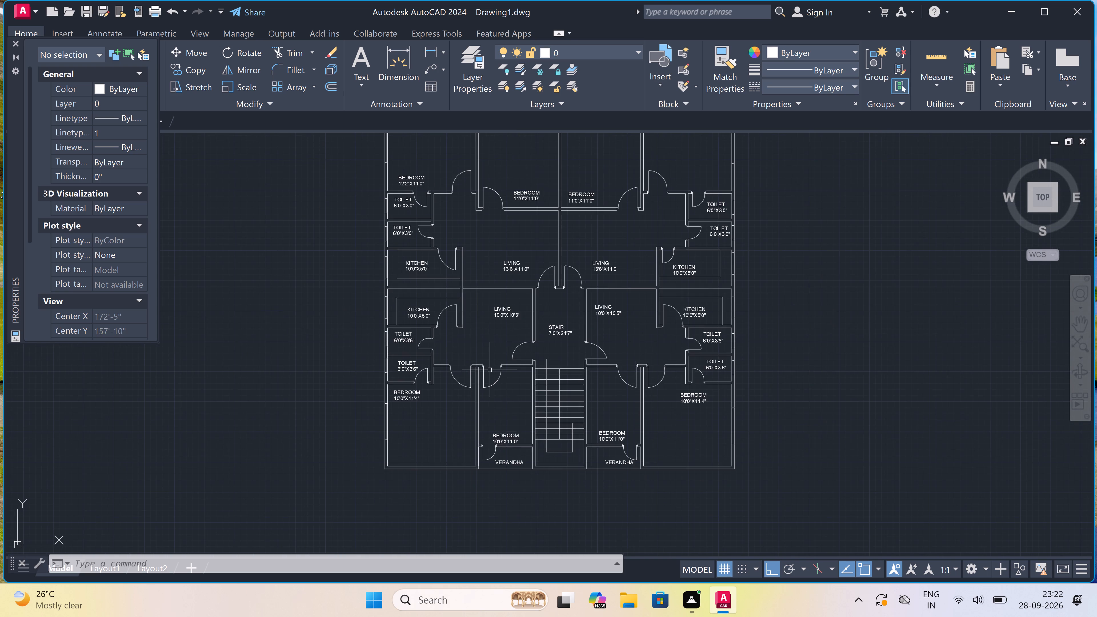
pyautogui.scroll(-1, 490, 370)
pyautogui.scroll(1, 490, 370)
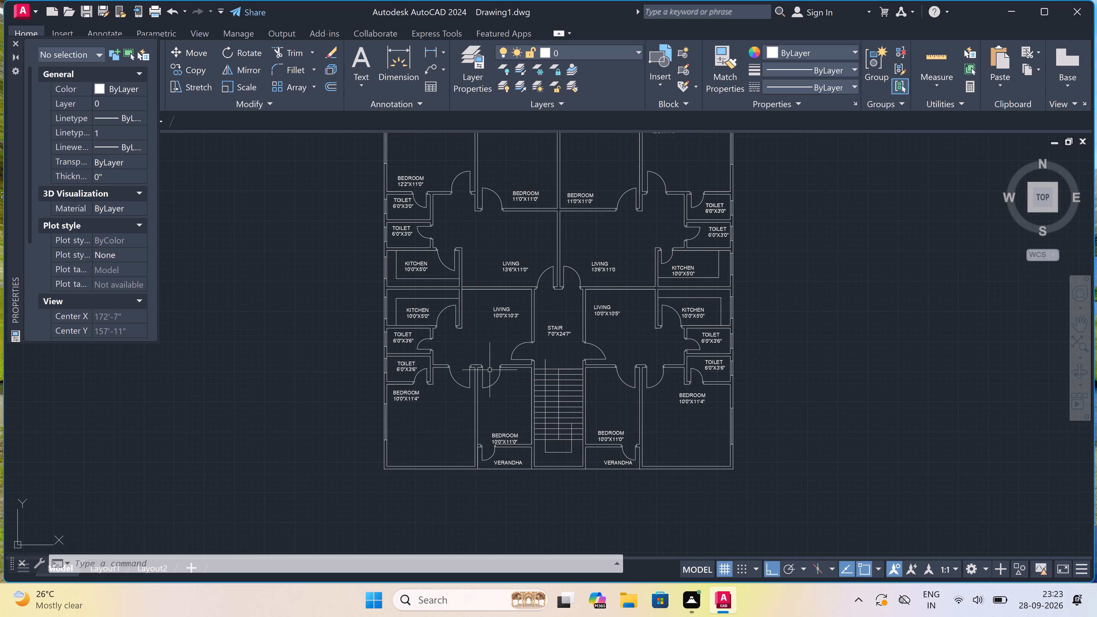
pyautogui.scroll(-2, 490, 370)
pyautogui.scroll(3, 490, 370)
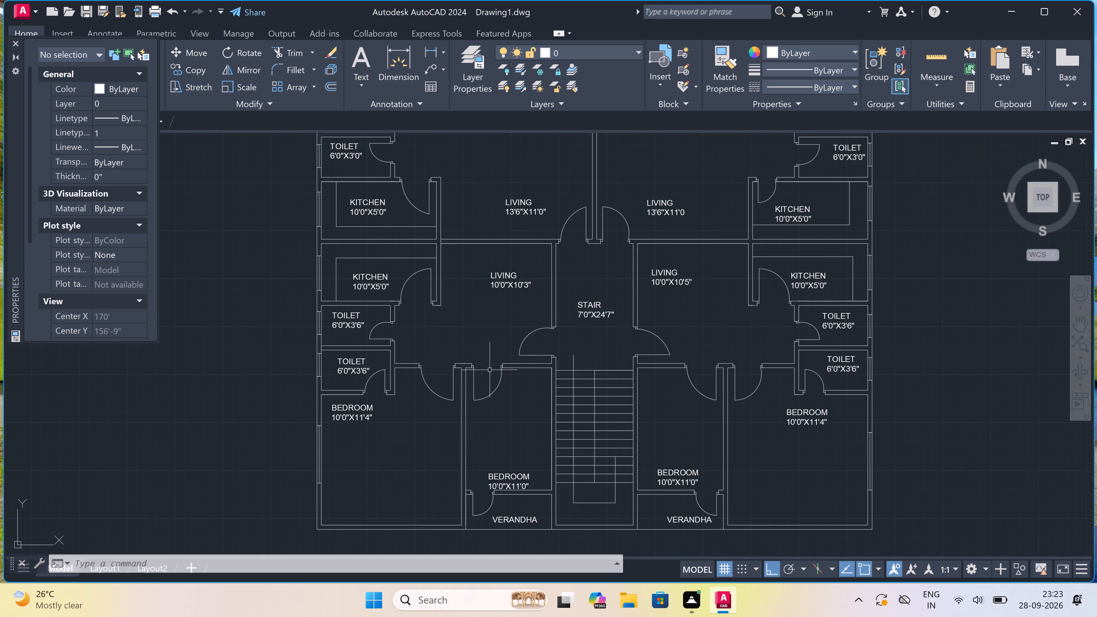
pyautogui.scroll(-2, 478, 373)
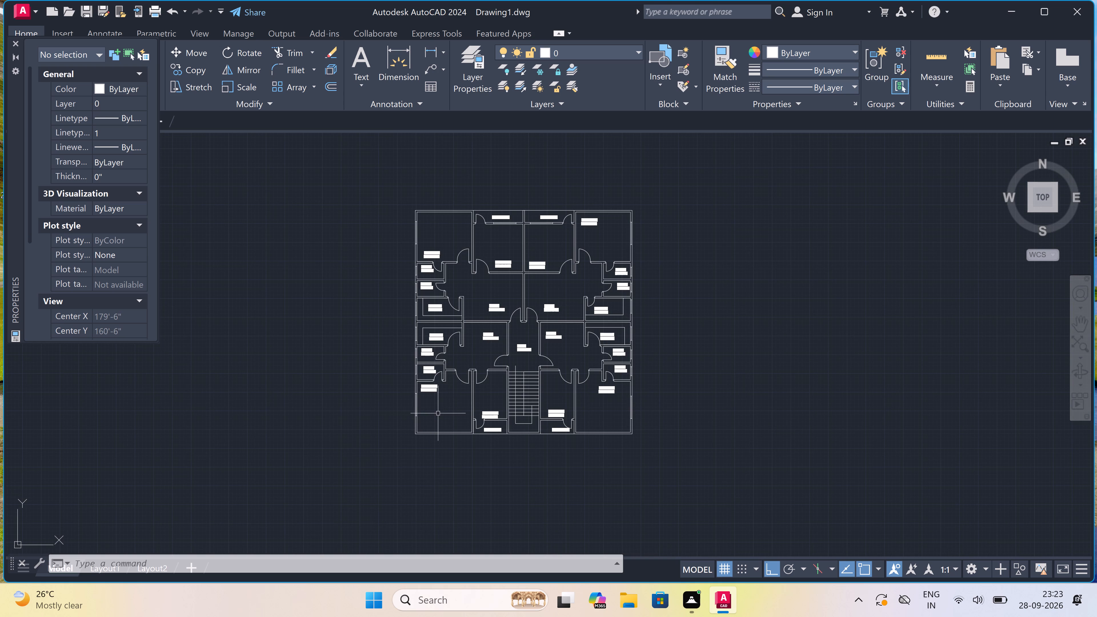
# Draw a window end line across the south wall in the western part of the southwest 10'0"X11'4" bedroom, returning to the wall's midline.
pyautogui.scroll(3, 438, 413)
pyautogui.write('L')
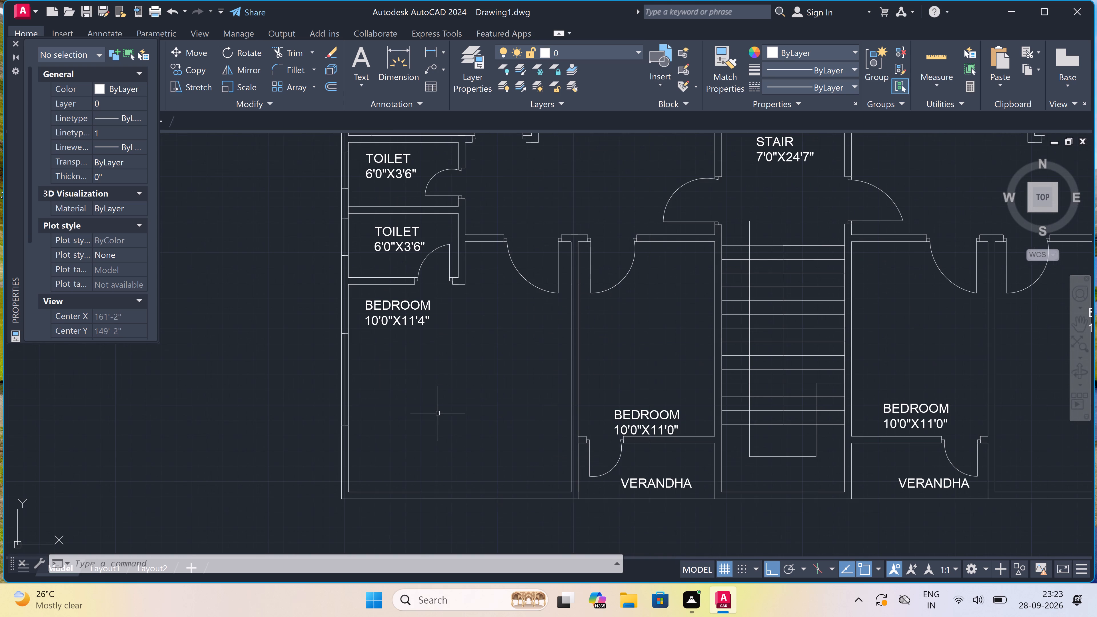
pyautogui.press('space')
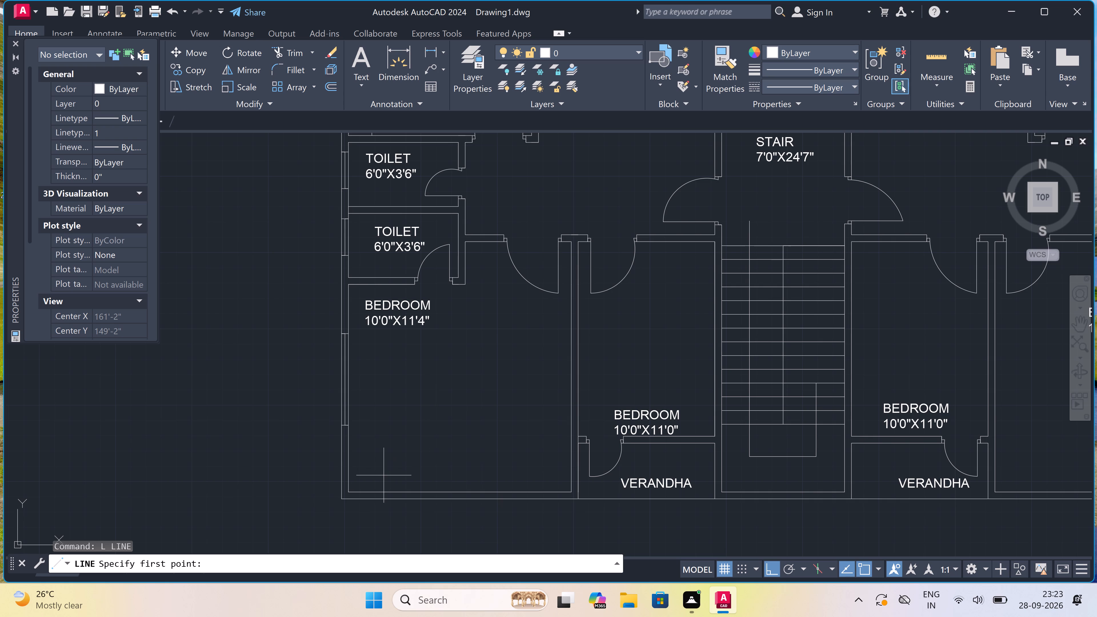
pyautogui.scroll(2, 393, 480)
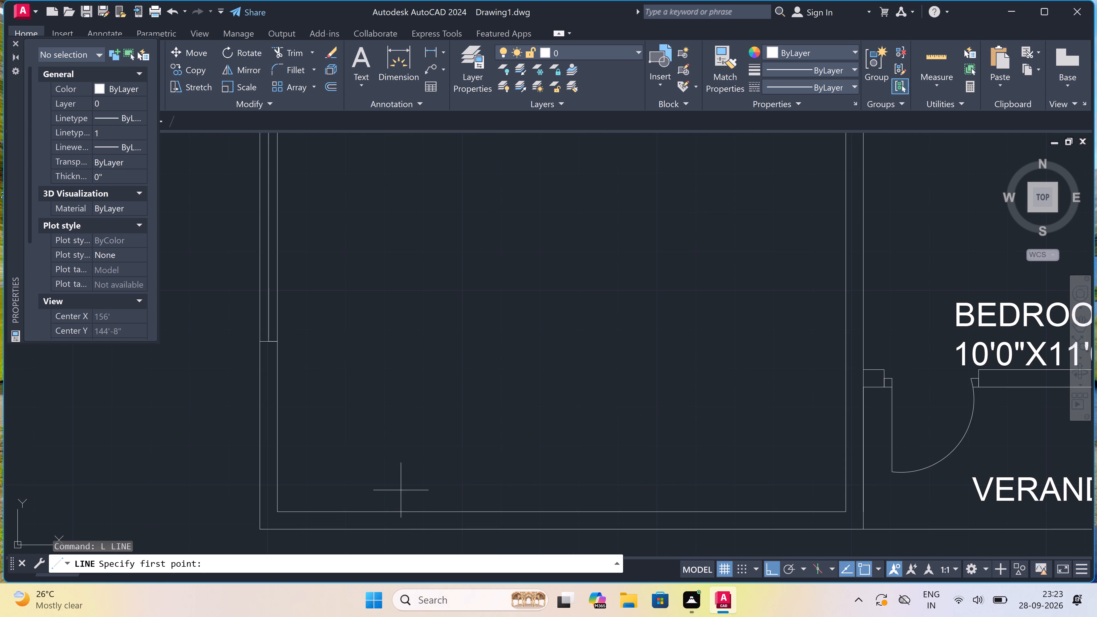
pyautogui.click(441, 513)
pyautogui.click(441, 526)
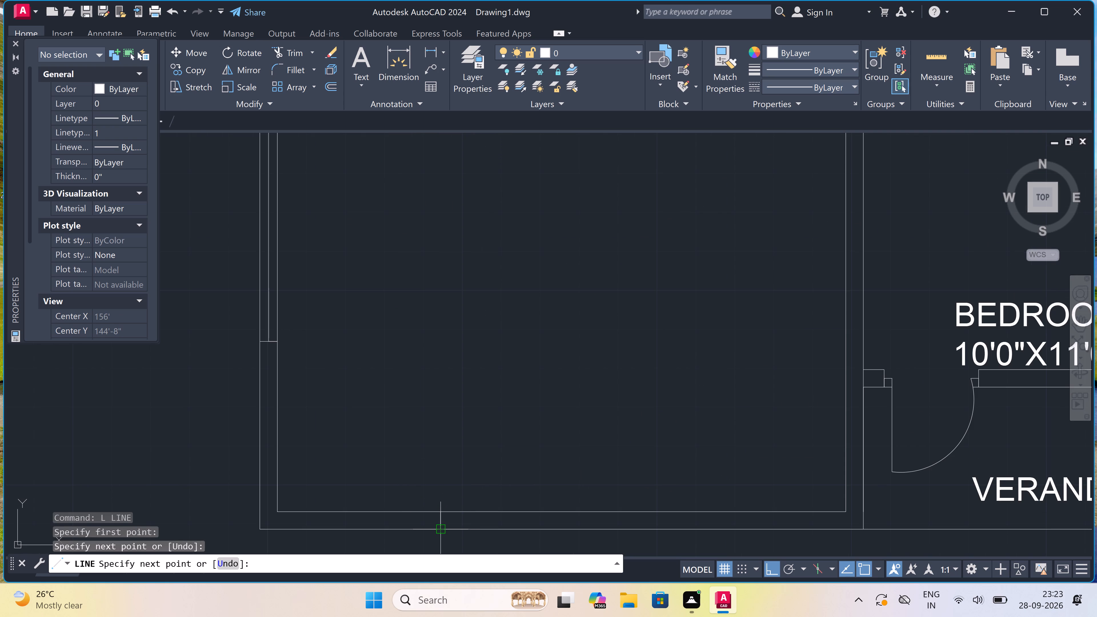
pyautogui.click(442, 521)
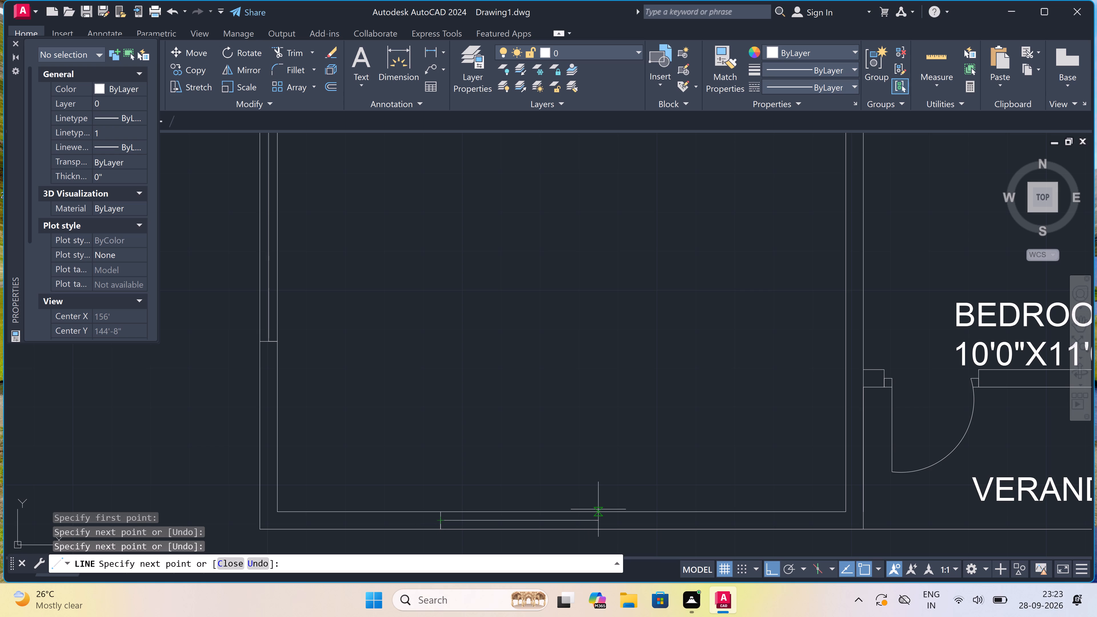
# Draw this bedroom window's 5' centre line eastward and close its east end with a line across both wall faces.
pyautogui.press('5')
pyautogui.write("'")
pyautogui.press('space')
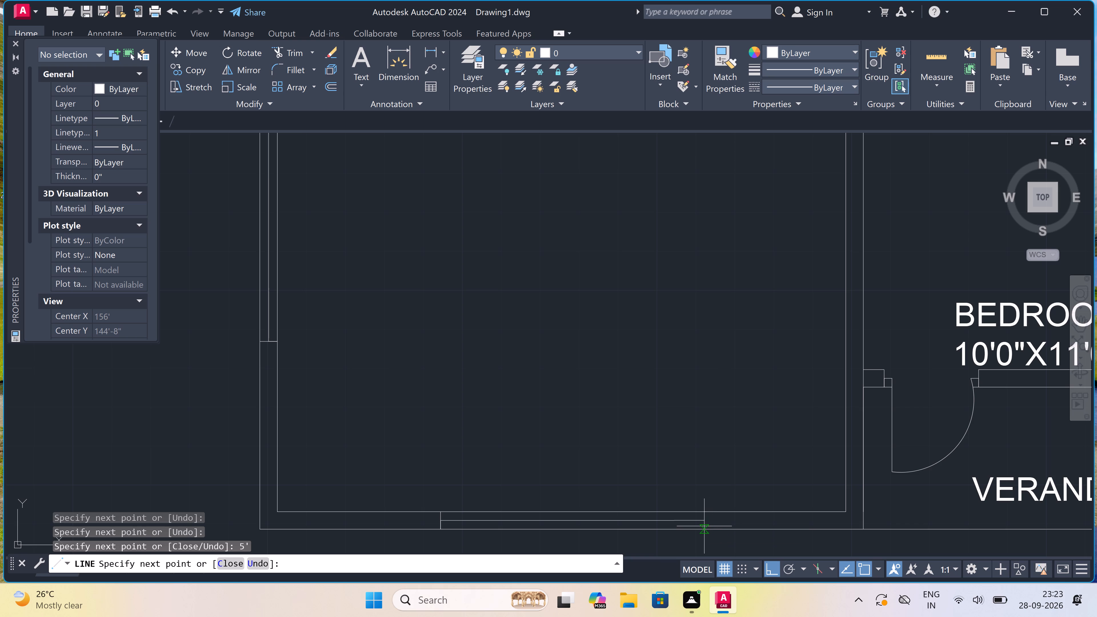
pyautogui.scroll(2, 693, 515)
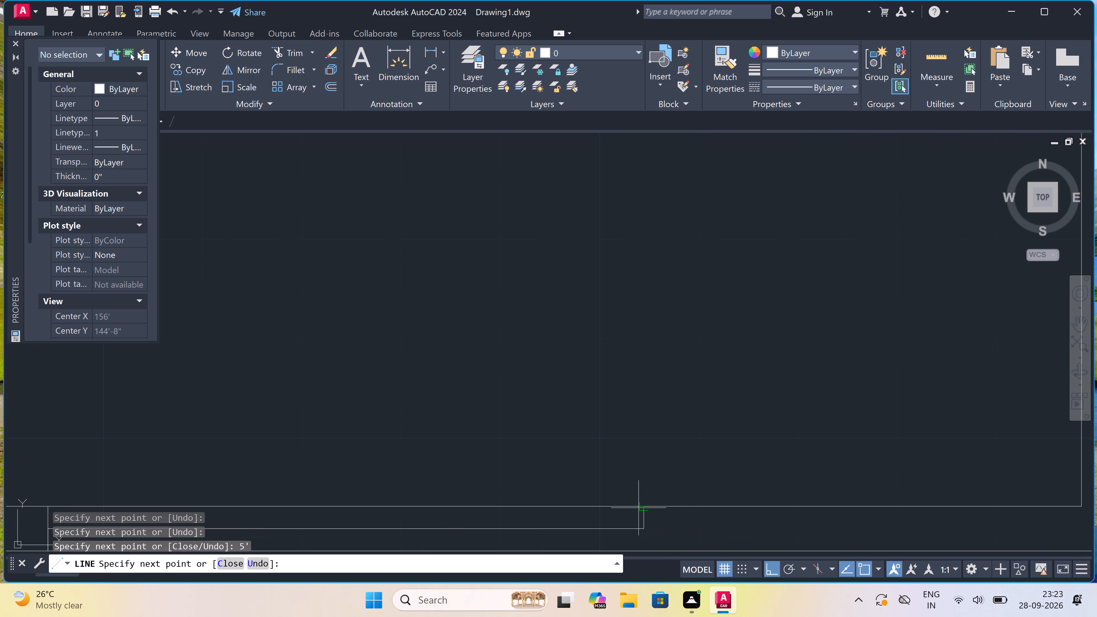
pyautogui.click(644, 510)
pyautogui.scroll(-3, 644, 510)
pyautogui.scroll(3, 644, 510)
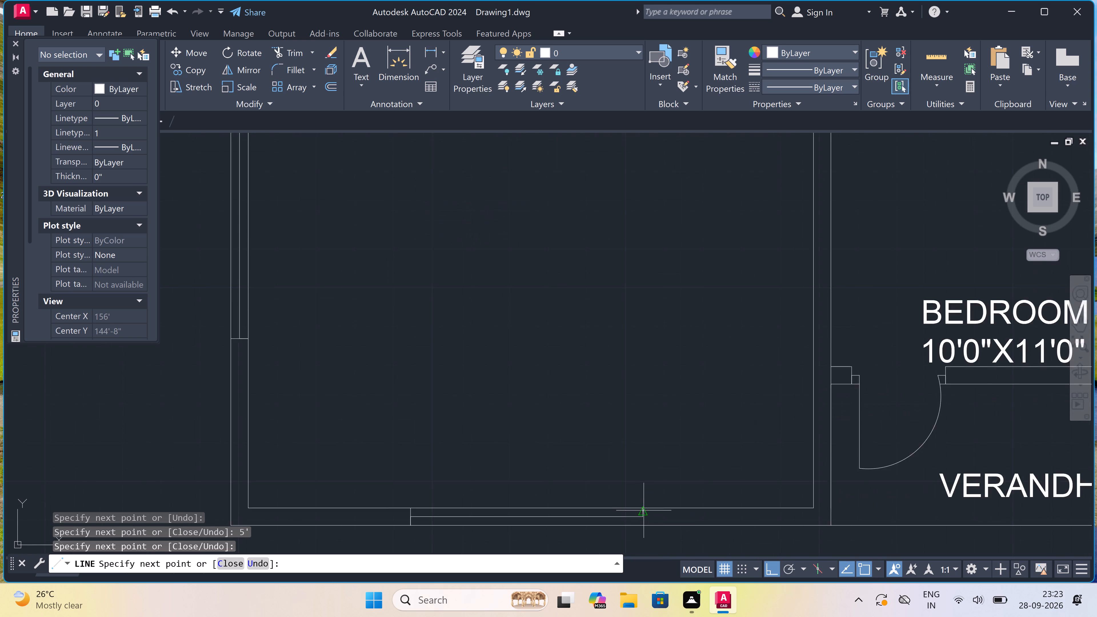
pyautogui.scroll(-3, 644, 510)
pyautogui.scroll(3, 643, 519)
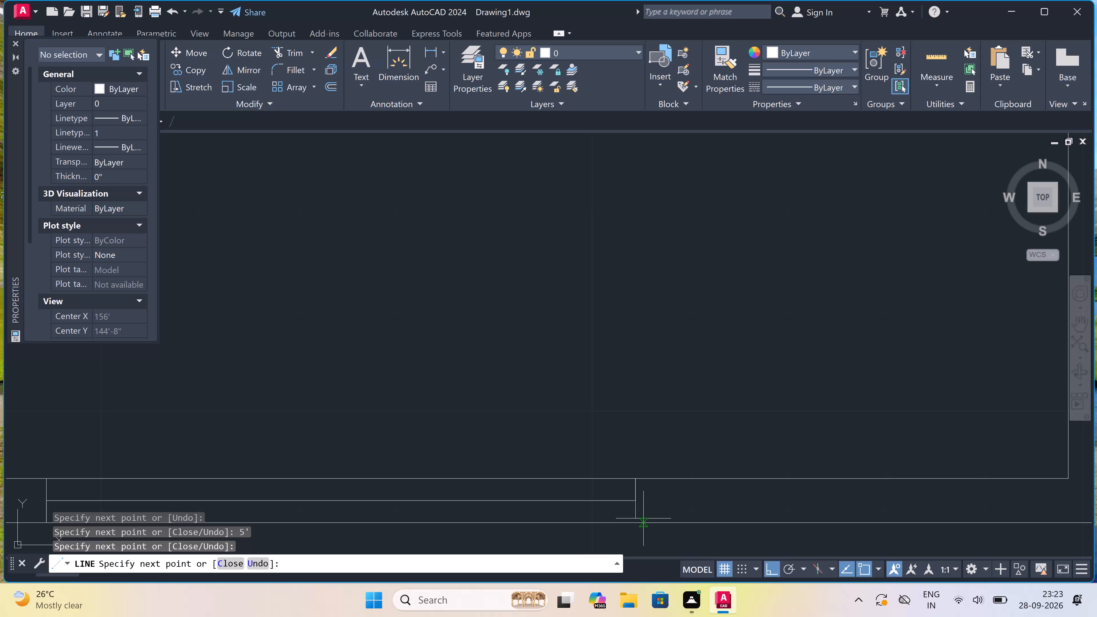
pyautogui.moveTo(637, 525); pyautogui.dragTo(635, 522)
pyautogui.click(634, 522)
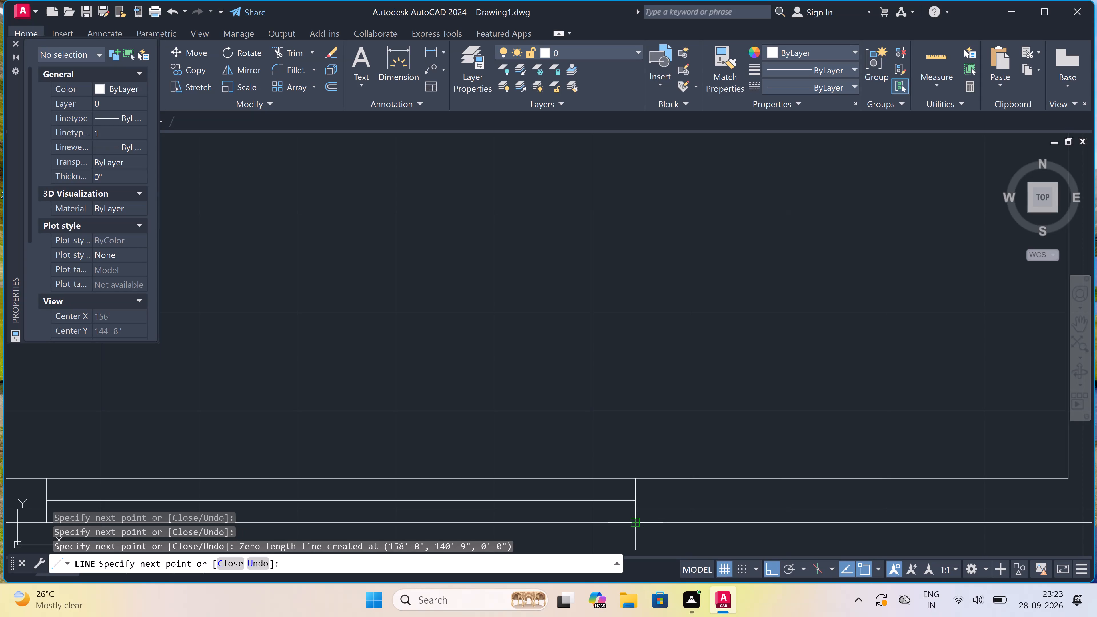
pyautogui.press('Escape')
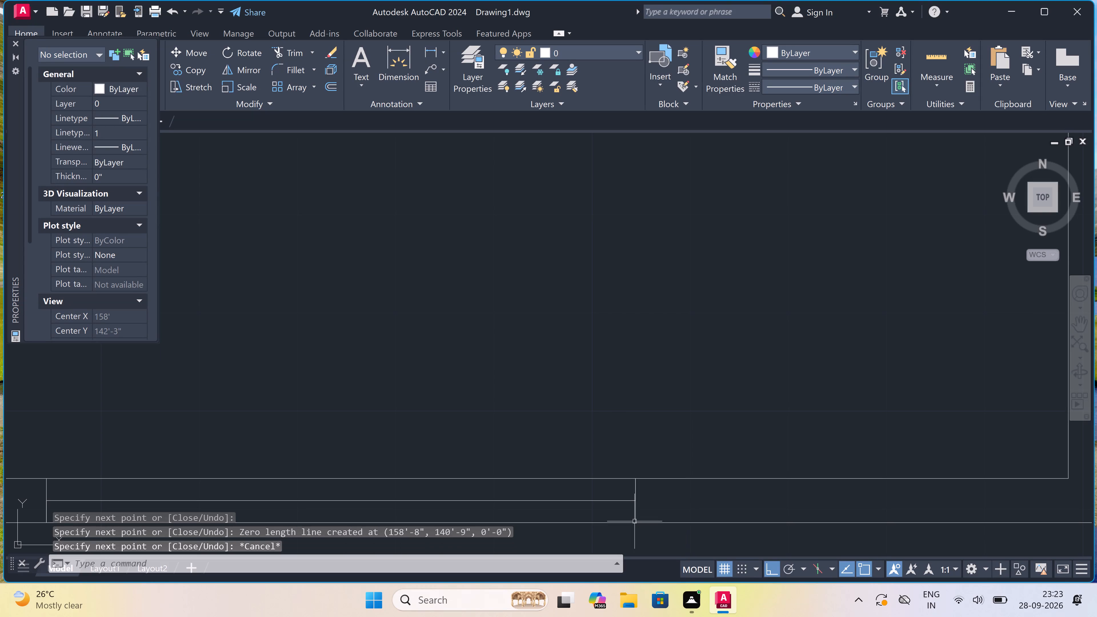
# Draw a window end line across the south wall in the western part of the southeast 10'0"X11'4" bedroom, returning to the wall's midline.
pyautogui.press('space')
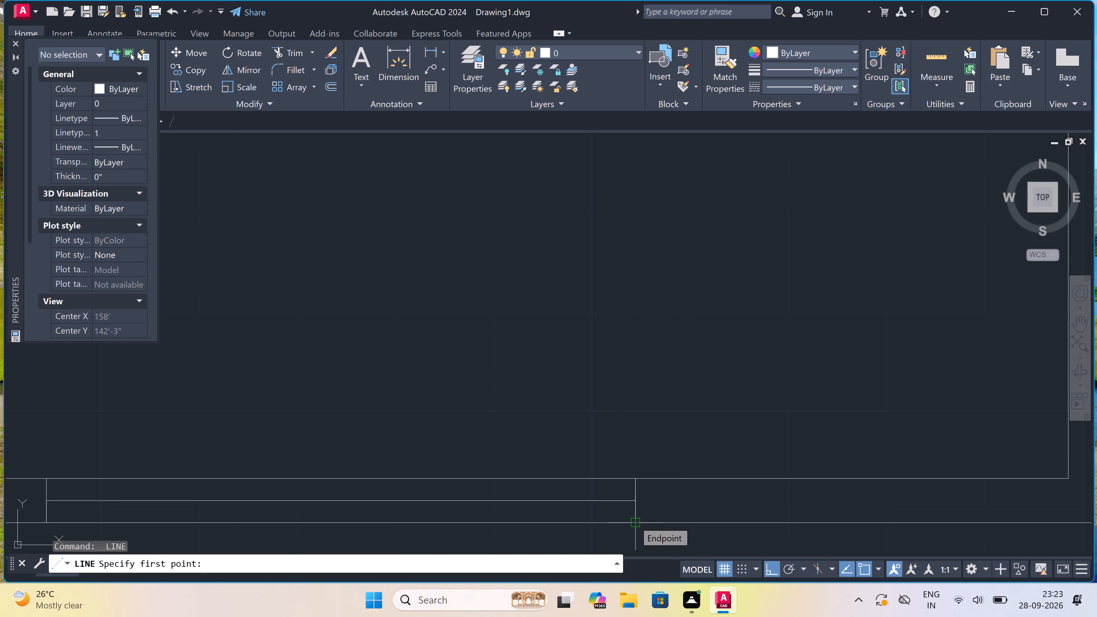
pyautogui.scroll(-4, 632, 473)
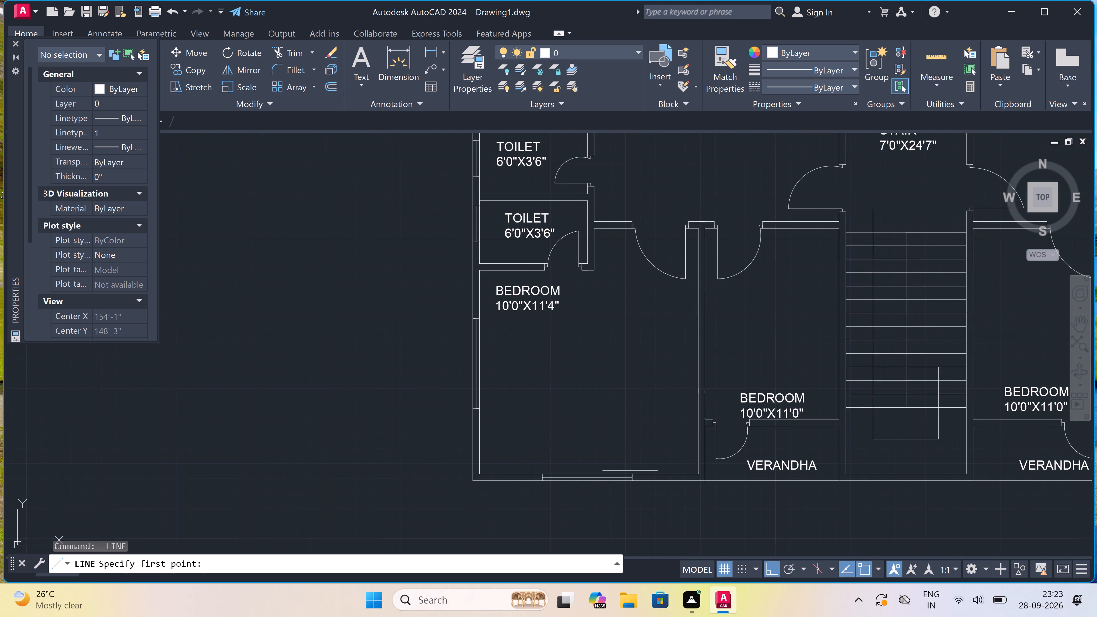
pyautogui.scroll(-2, 625, 467)
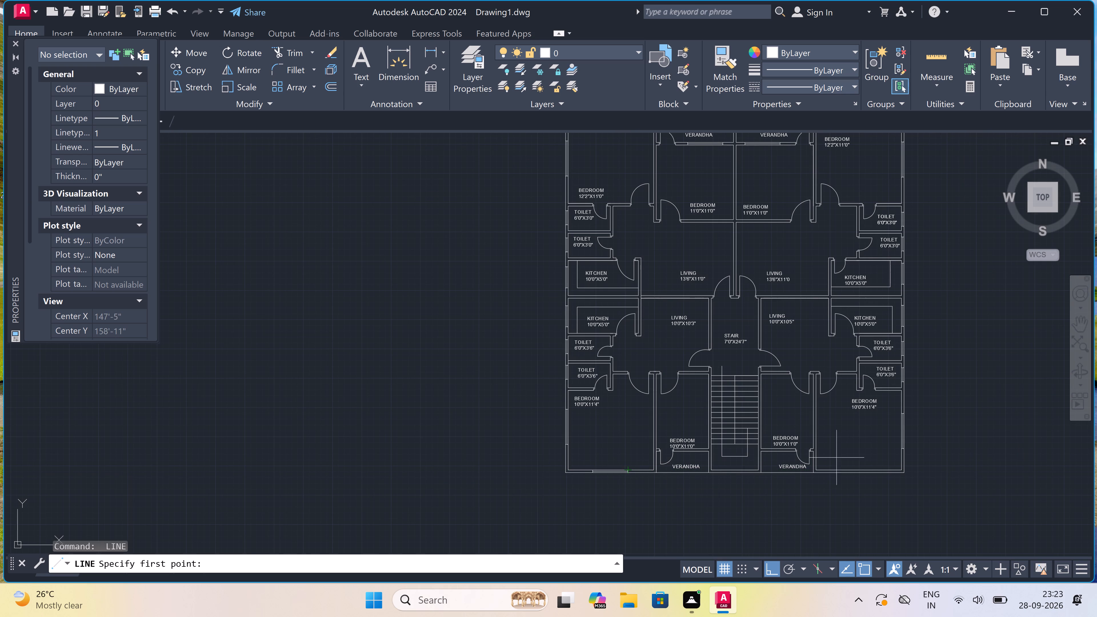
pyautogui.scroll(2, 873, 460)
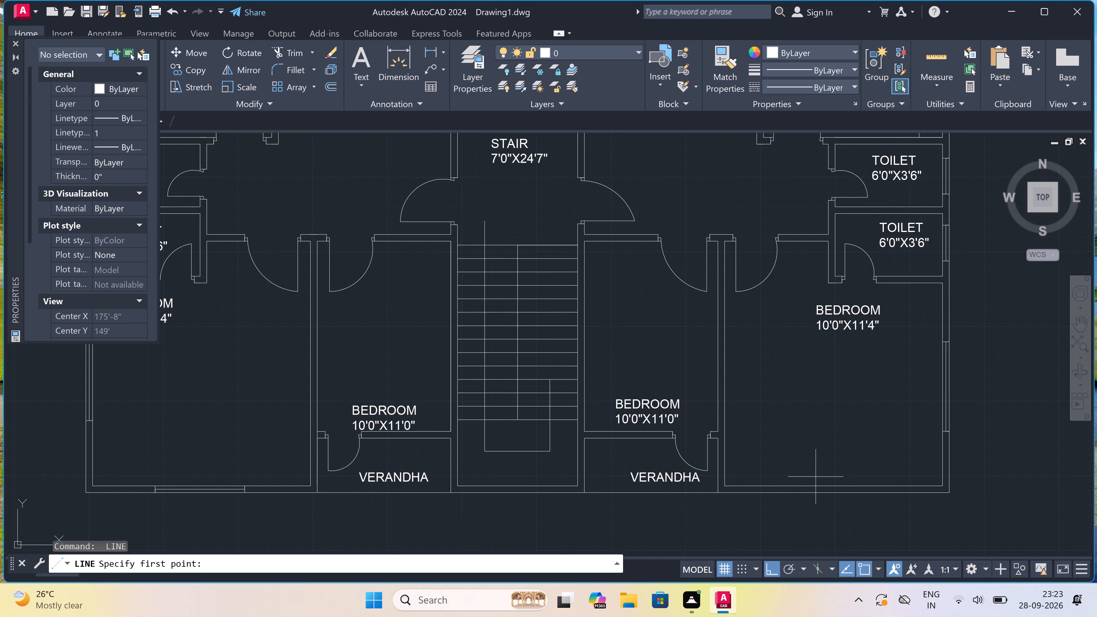
pyautogui.click(781, 486)
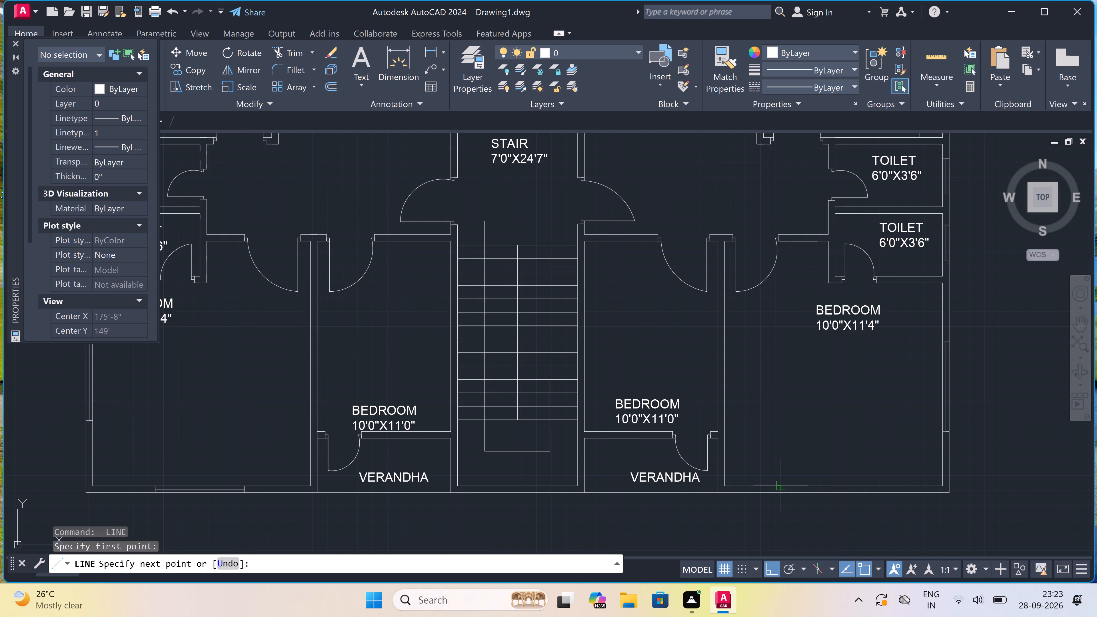
pyautogui.scroll(2, 785, 500)
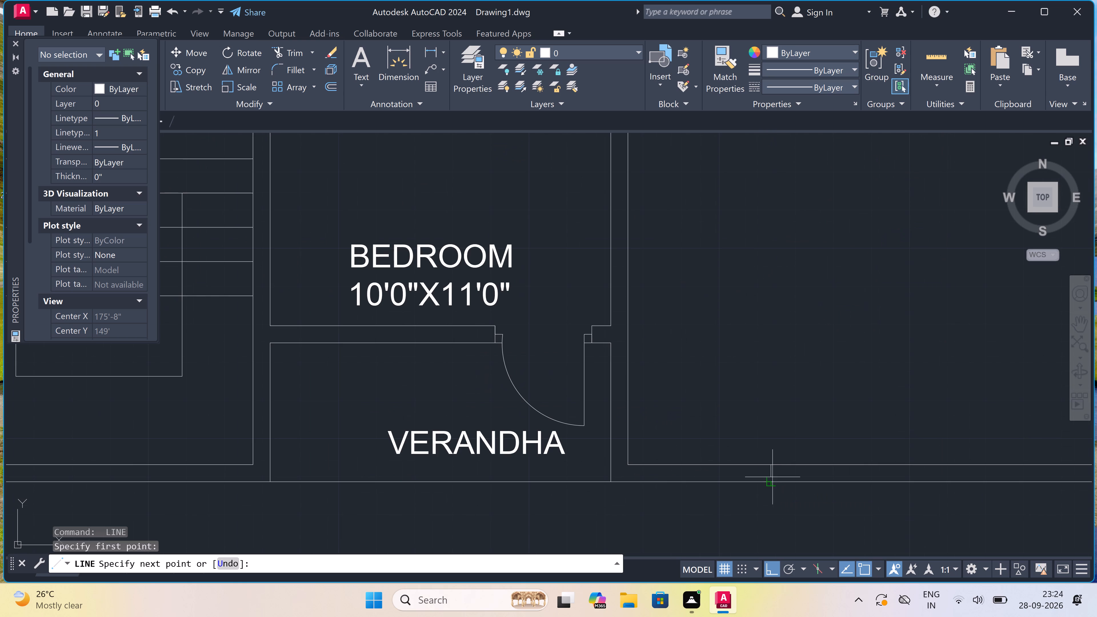
pyautogui.click(770, 484)
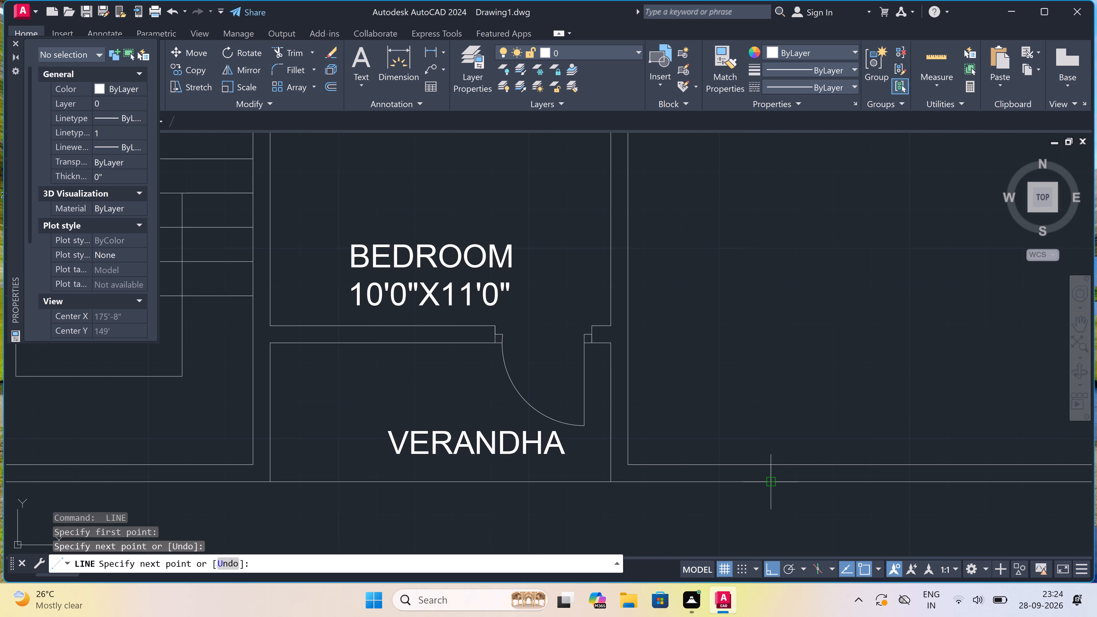
pyautogui.scroll(-2, 609, 472)
pyautogui.scroll(3, 689, 473)
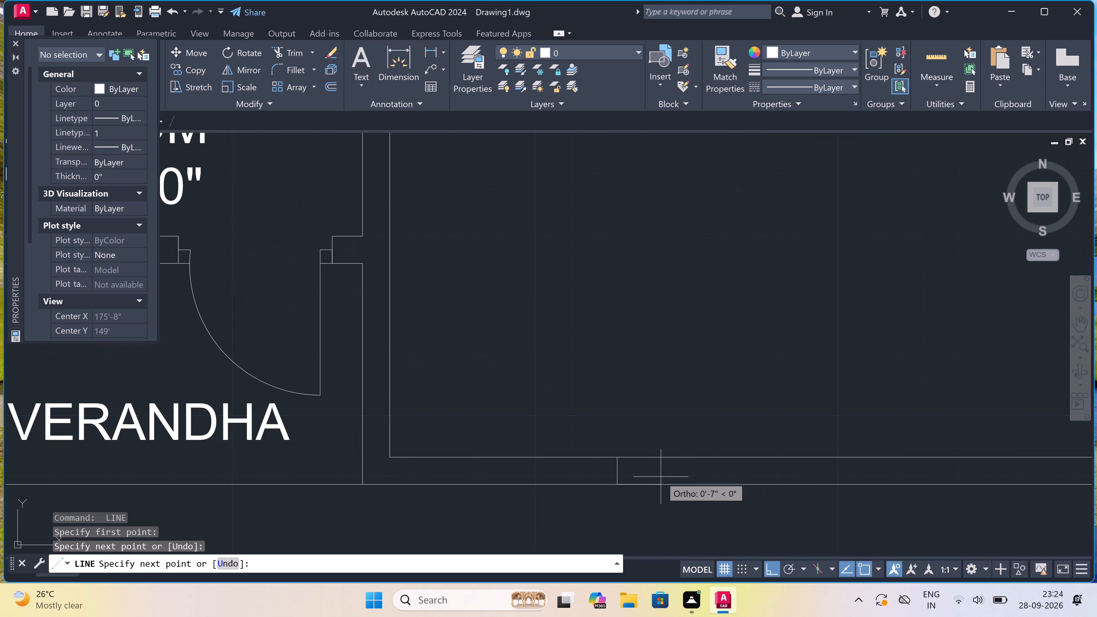
pyautogui.click(618, 471)
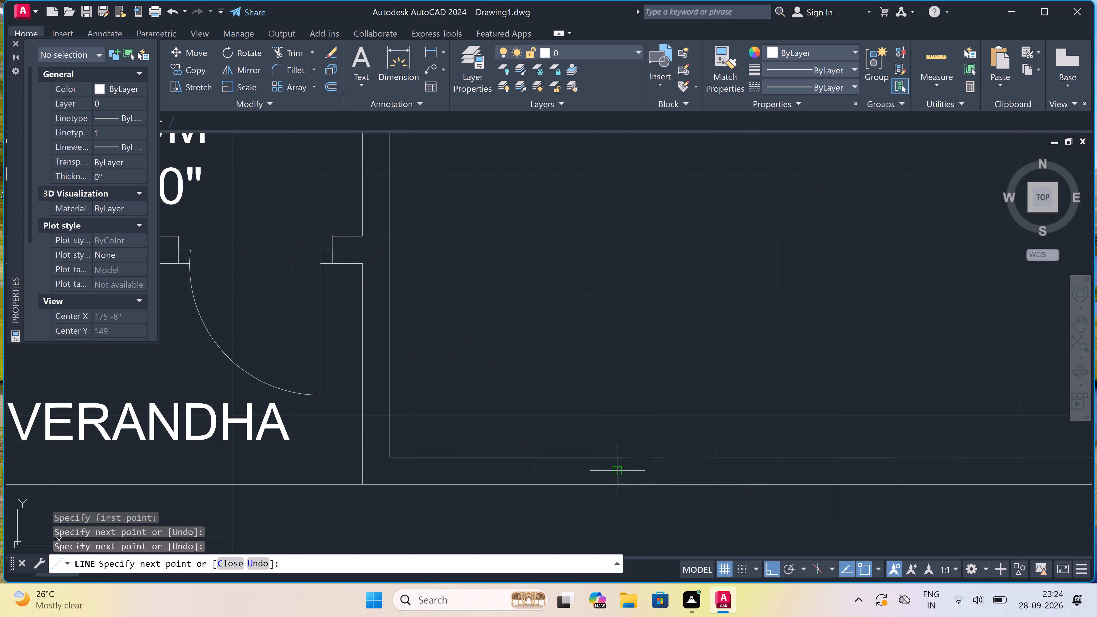
# Draw this bedroom window's 5' centre line eastward and close its east end with a line across both wall faces.
pyautogui.write("5'")
pyautogui.press('space')
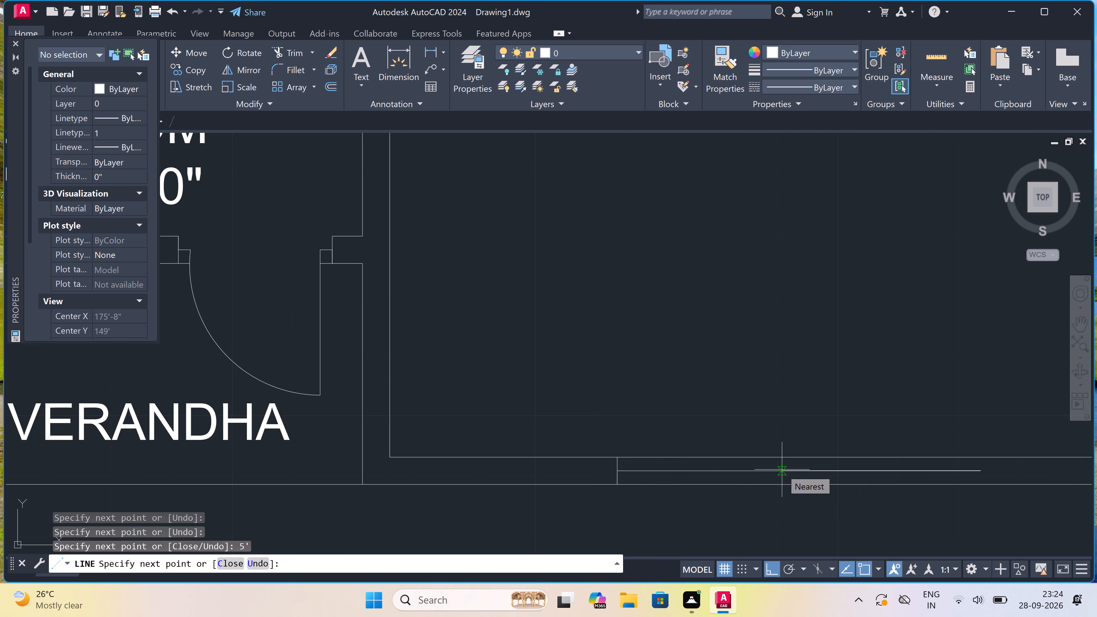
pyautogui.scroll(-2, 782, 470)
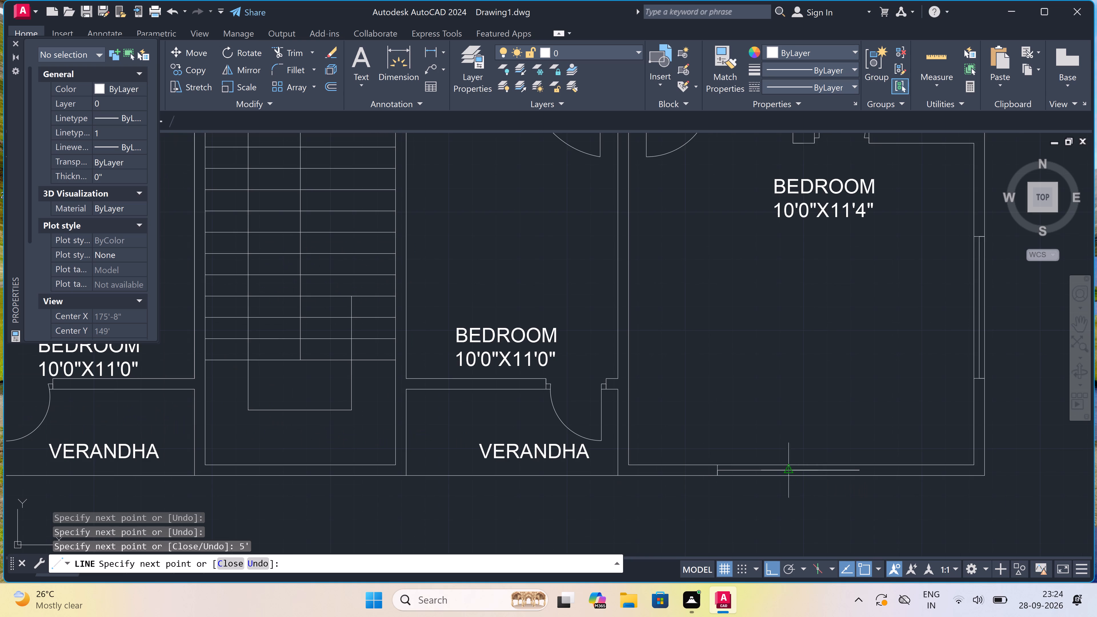
pyautogui.scroll(3, 901, 473)
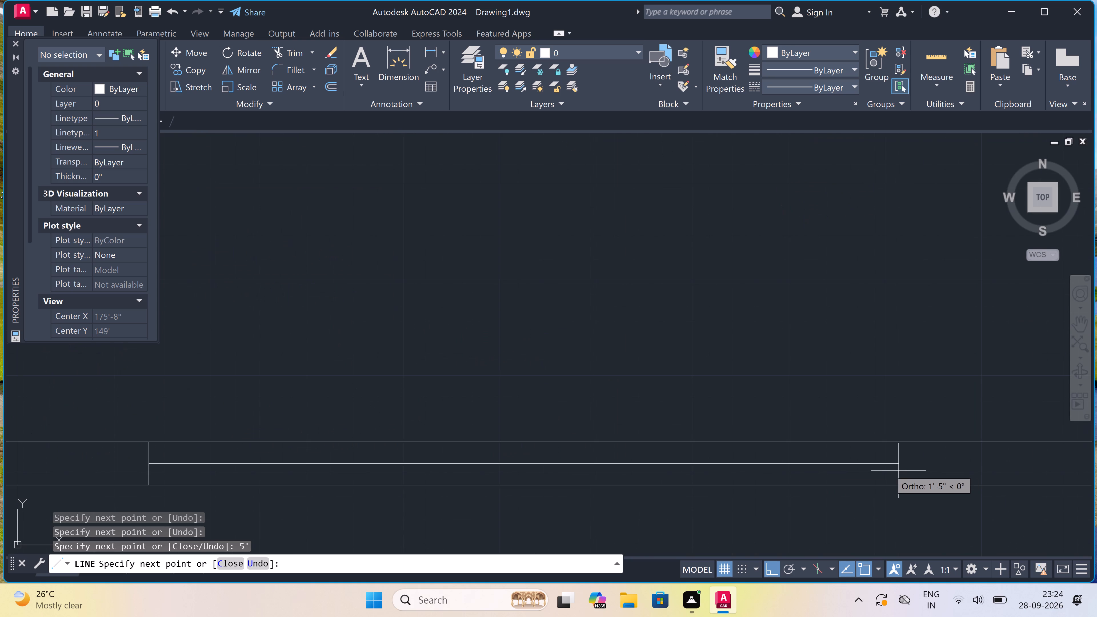
pyautogui.click(725, 442)
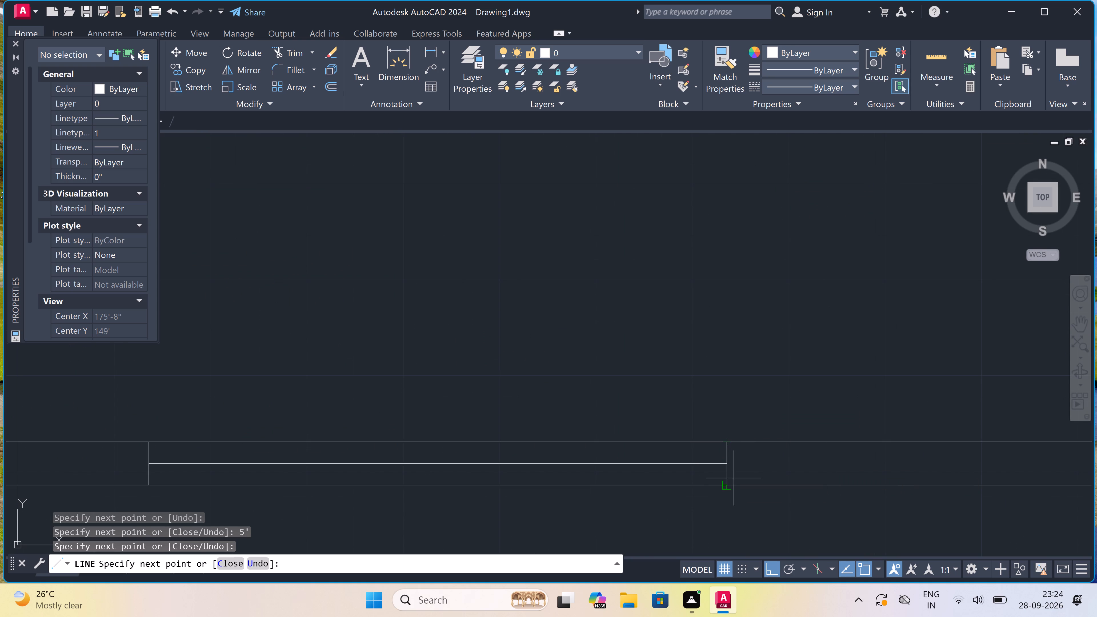
pyautogui.click(728, 484)
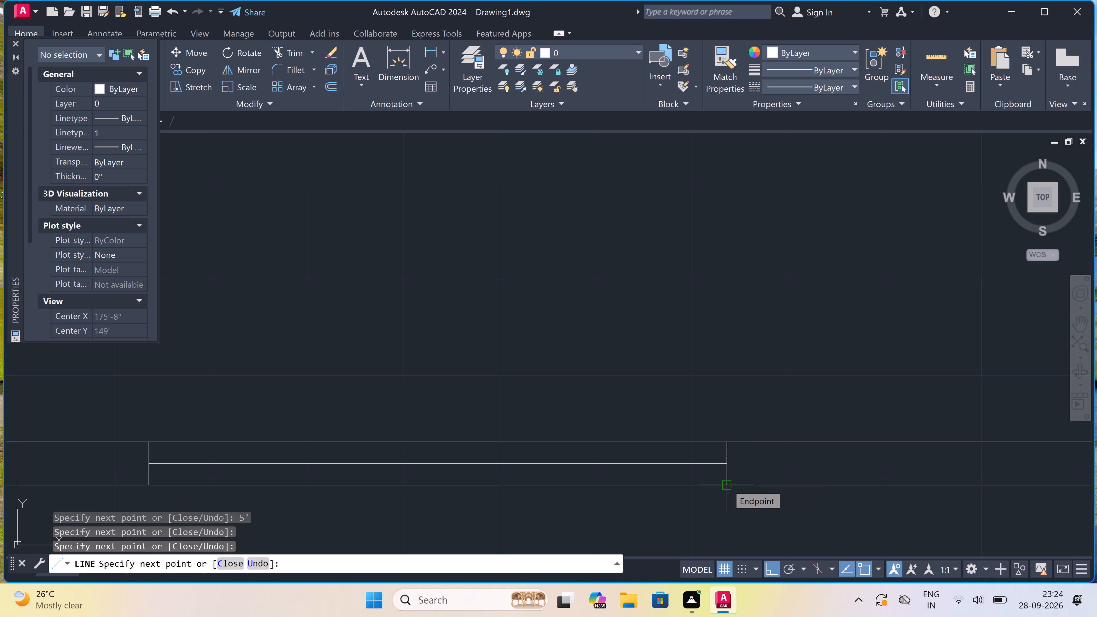
pyautogui.press('Escape')
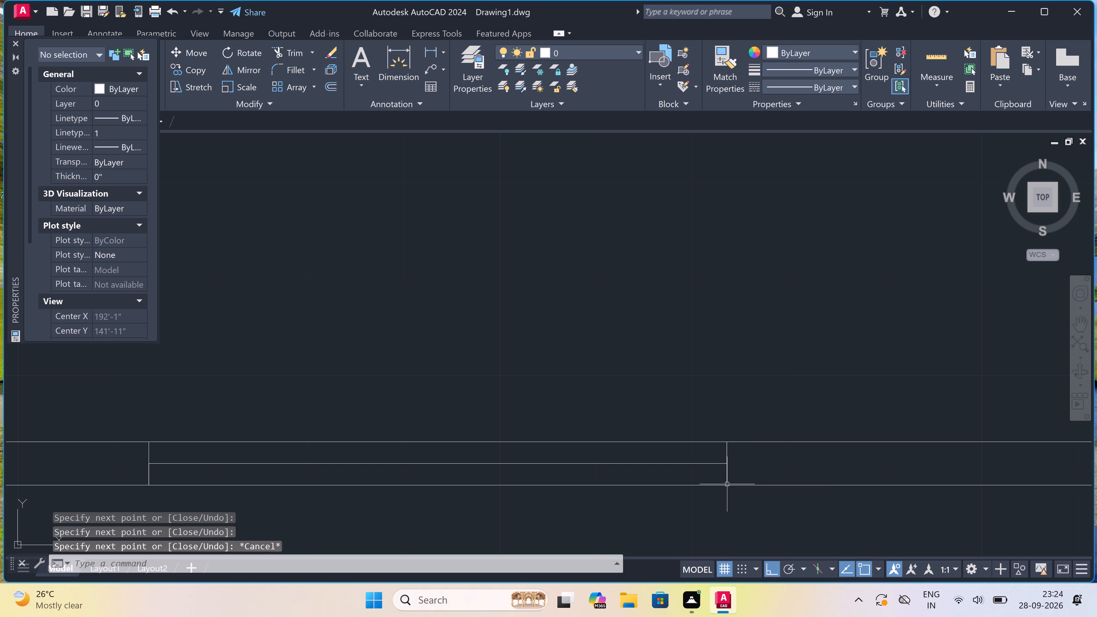
# Draw a window end line across the north wall in the eastern part of the northeast 12'2"X11'0" bedroom, returning to the wall's midline.
pyautogui.press('space')
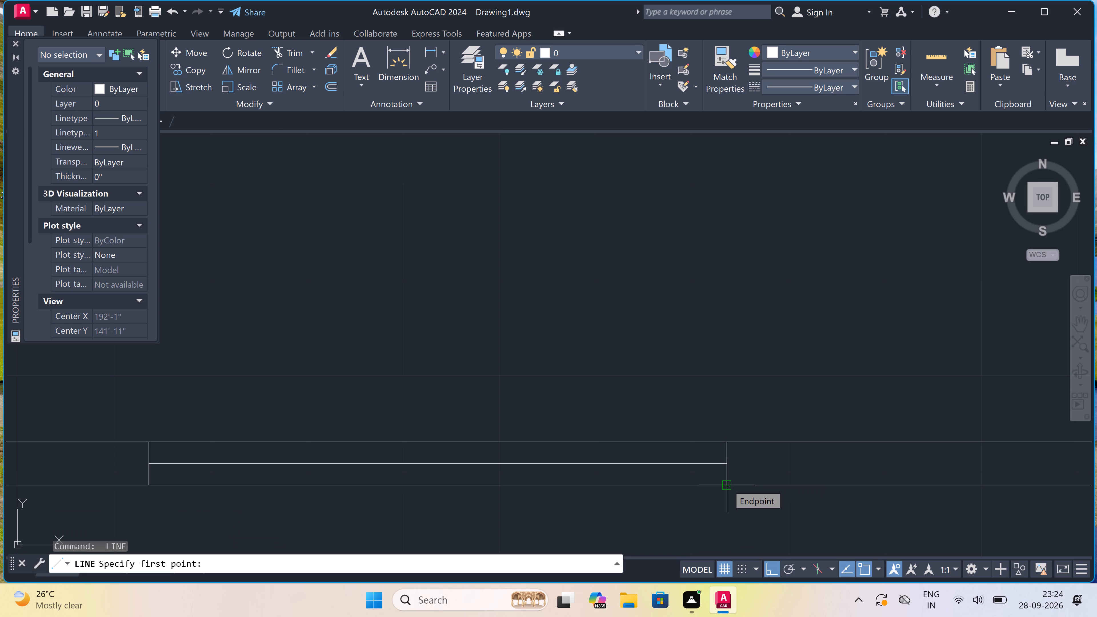
pyautogui.scroll(-3, 677, 406)
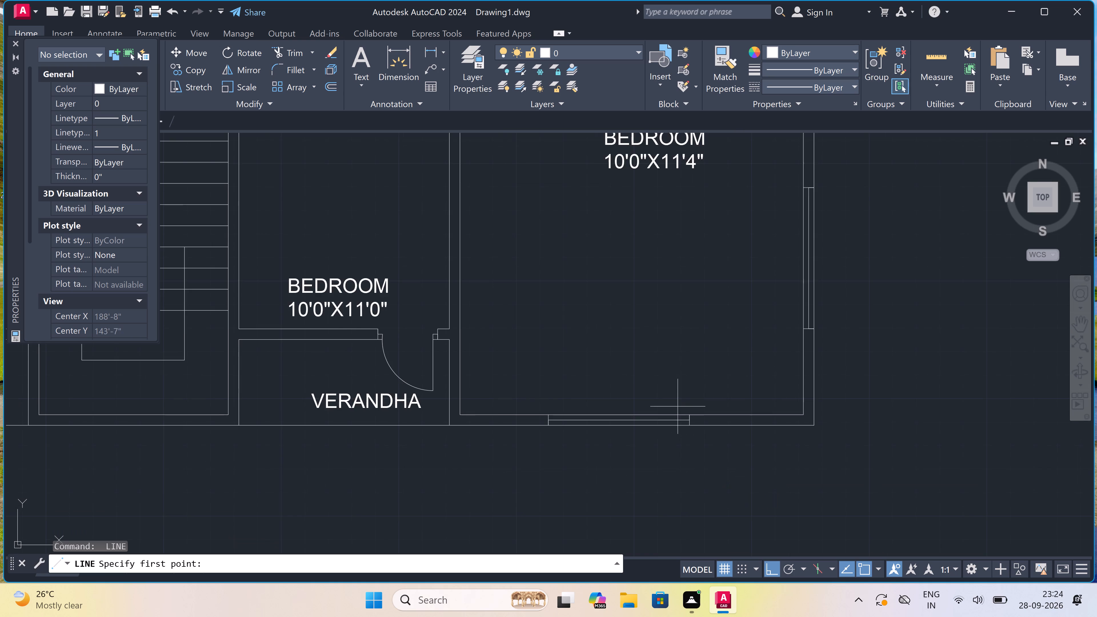
pyautogui.scroll(-4, 677, 408)
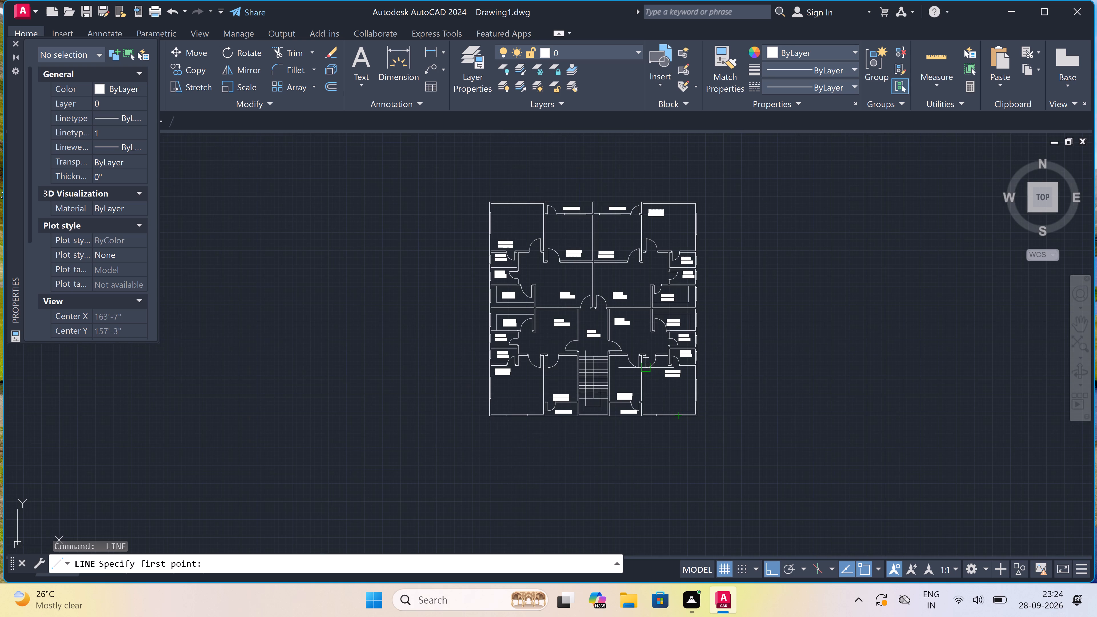
pyautogui.scroll(2, 682, 196)
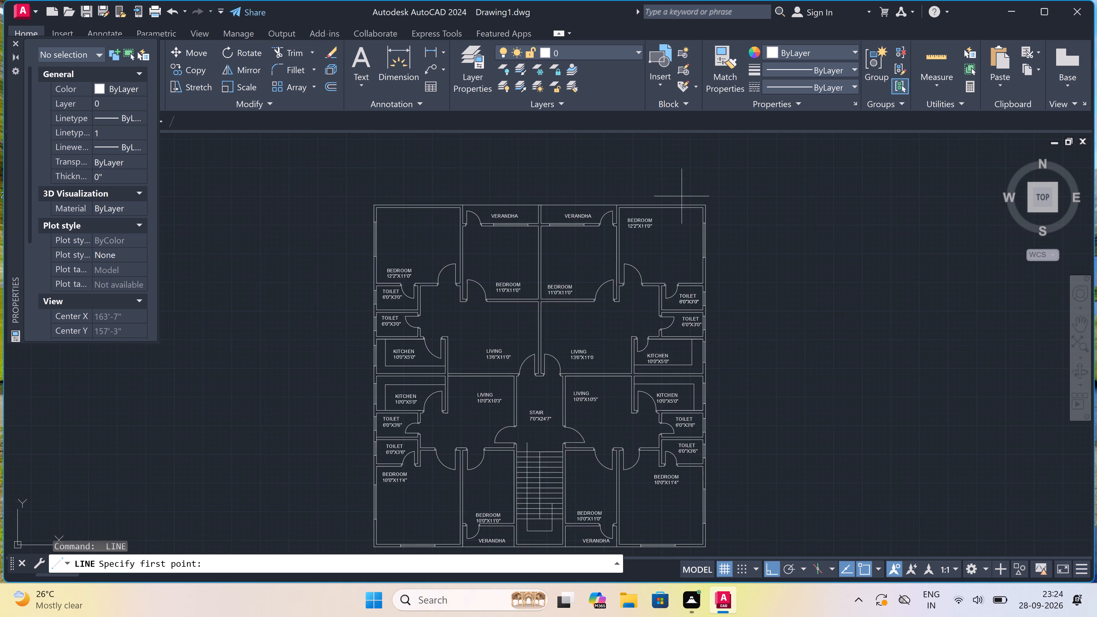
pyautogui.scroll(-1, 682, 196)
pyautogui.scroll(1, 682, 196)
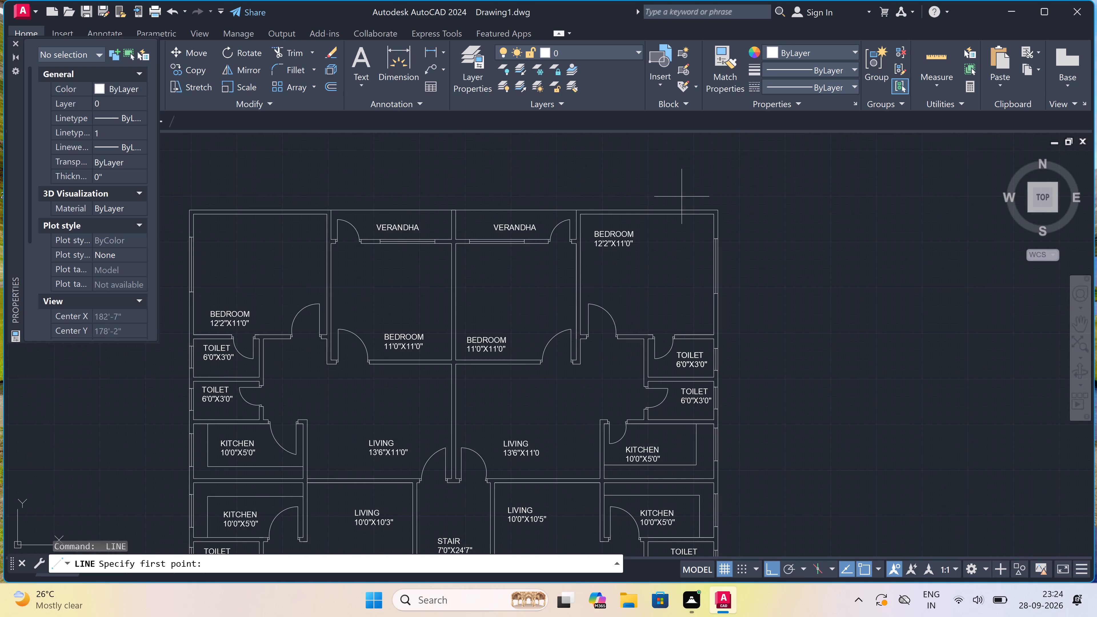
pyautogui.scroll(2, 682, 197)
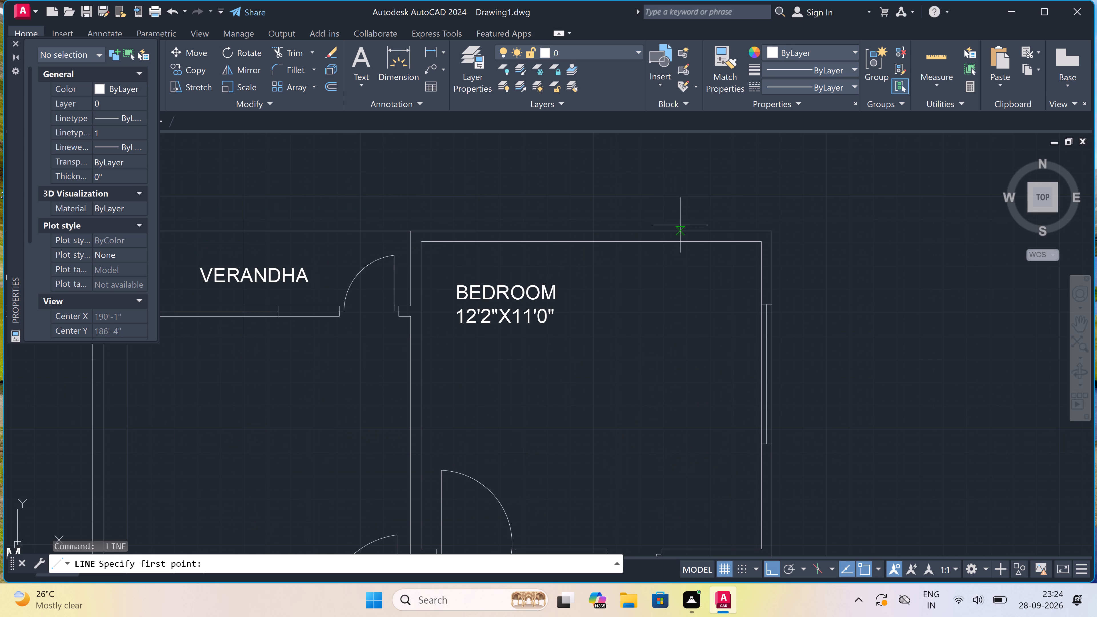
pyautogui.doubleClick(673, 232)
pyautogui.click(674, 243)
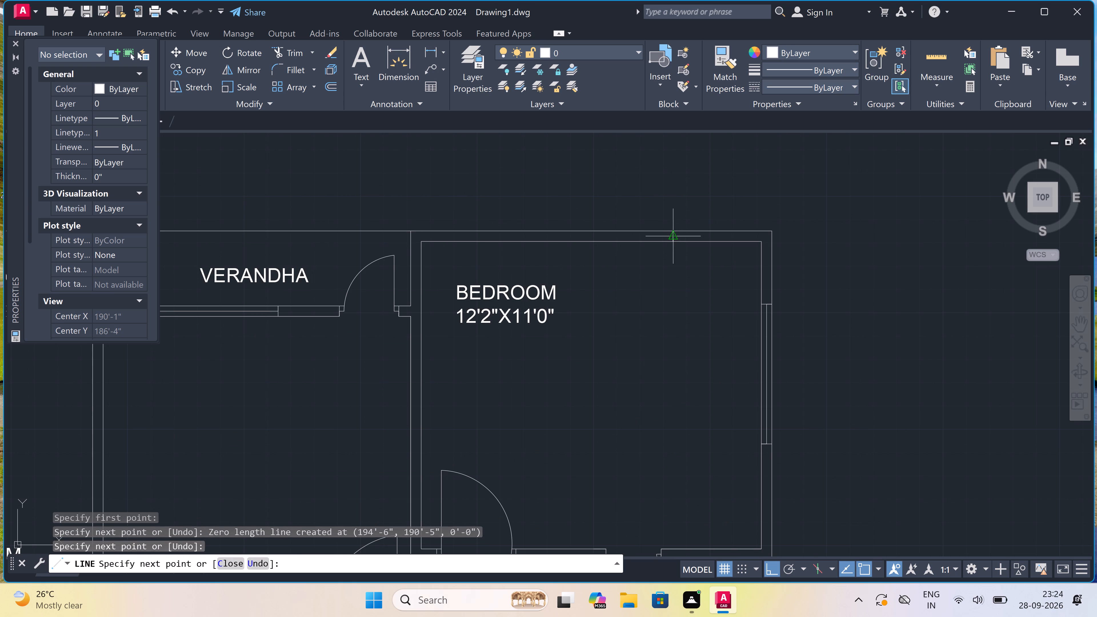
pyautogui.scroll(2, 674, 243)
pyautogui.click(668, 226)
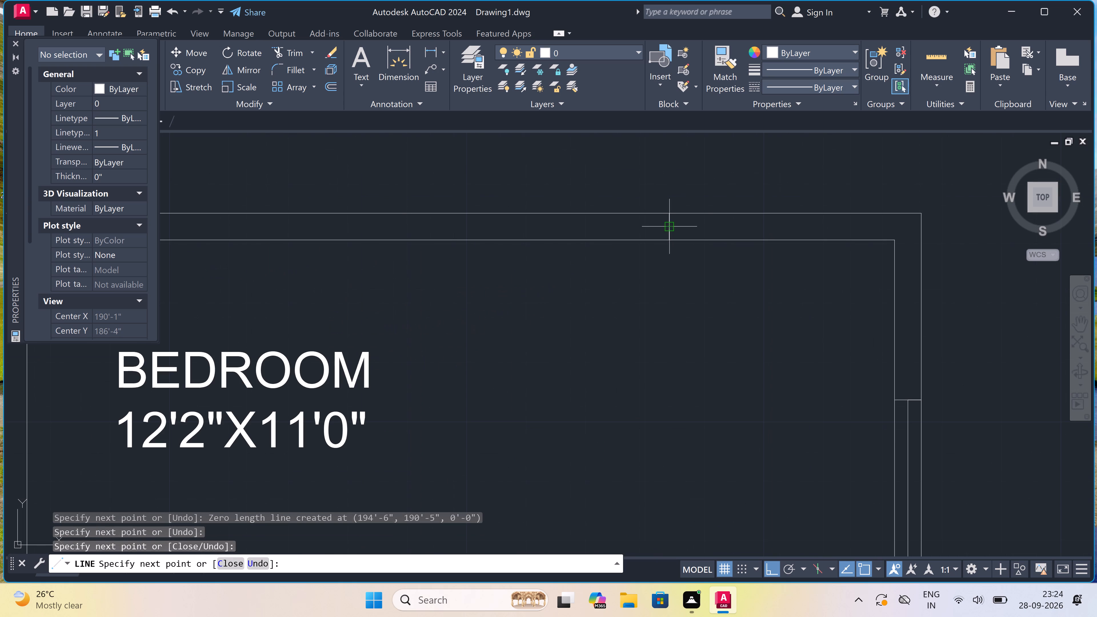
# Draw the northeast bedroom window's 5' centre line westward and close its west end with a line across both wall faces.
pyautogui.write("5'")
pyautogui.press('space')
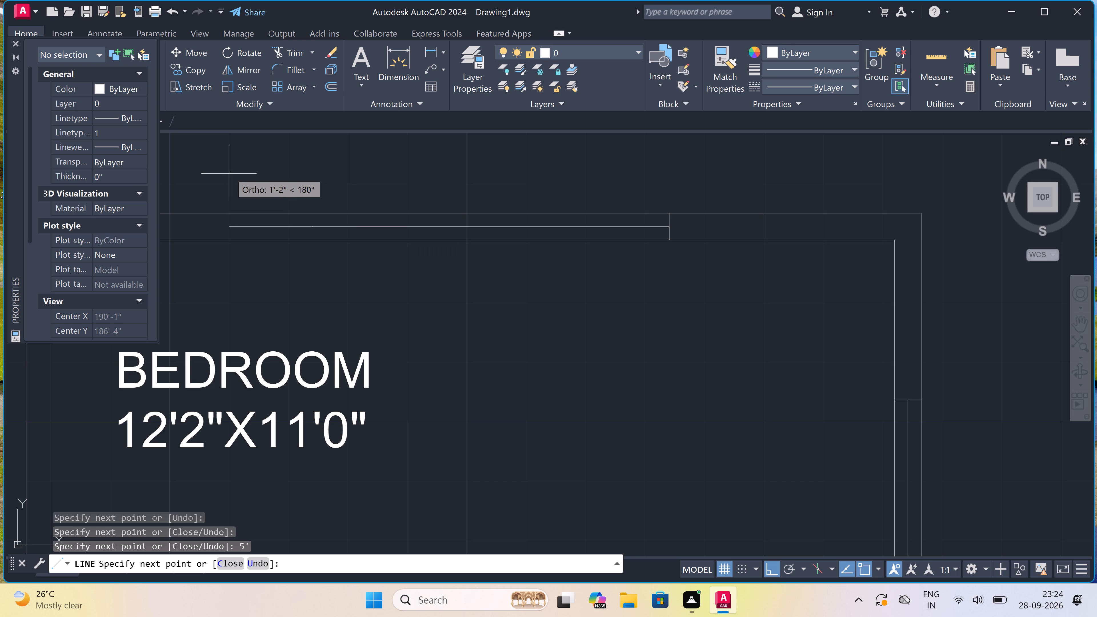
pyautogui.scroll(2, 284, 186)
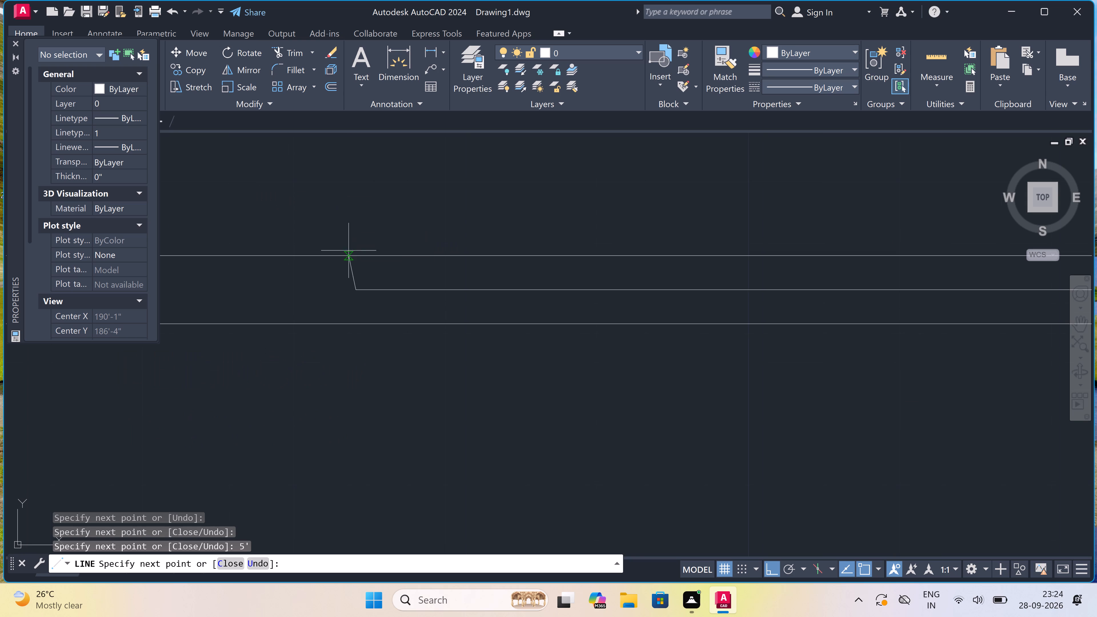
pyautogui.click(358, 258)
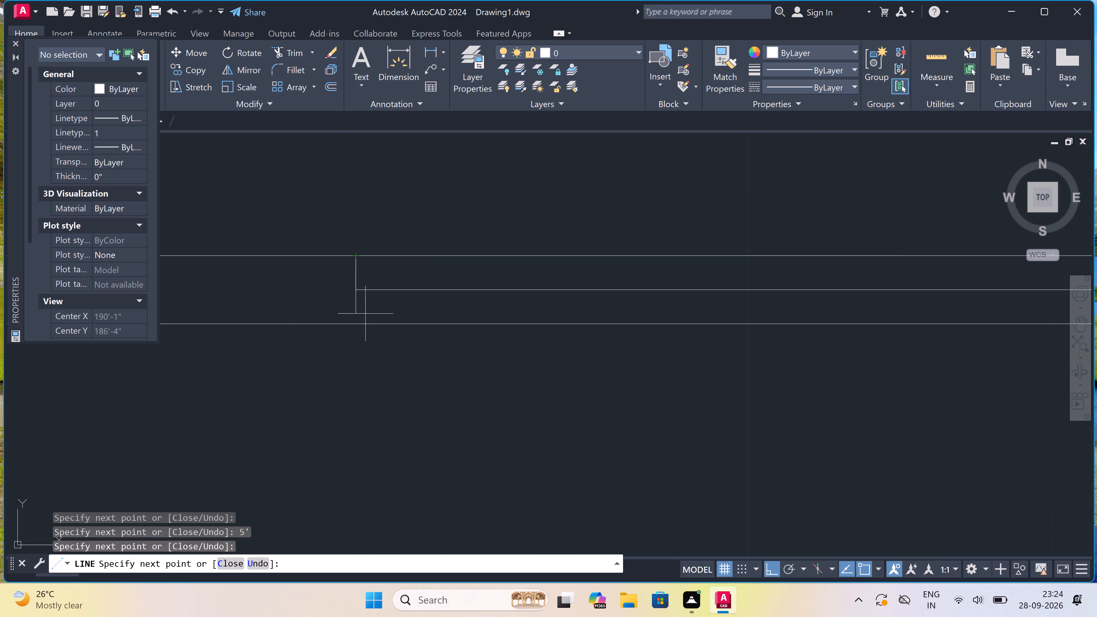
pyautogui.click(361, 324)
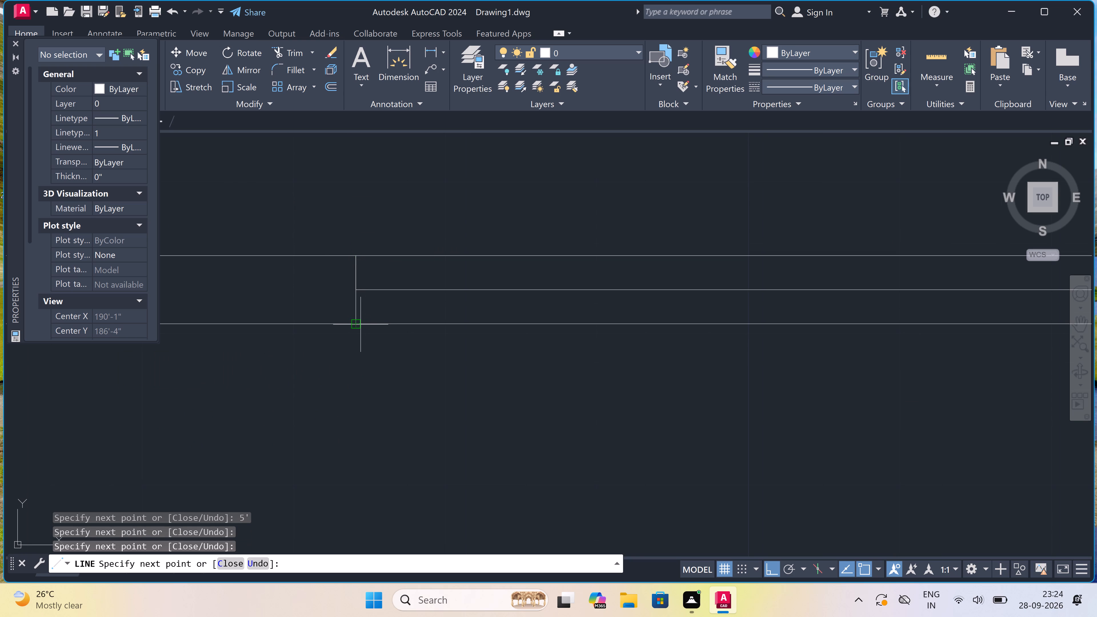
pyautogui.press('Escape')
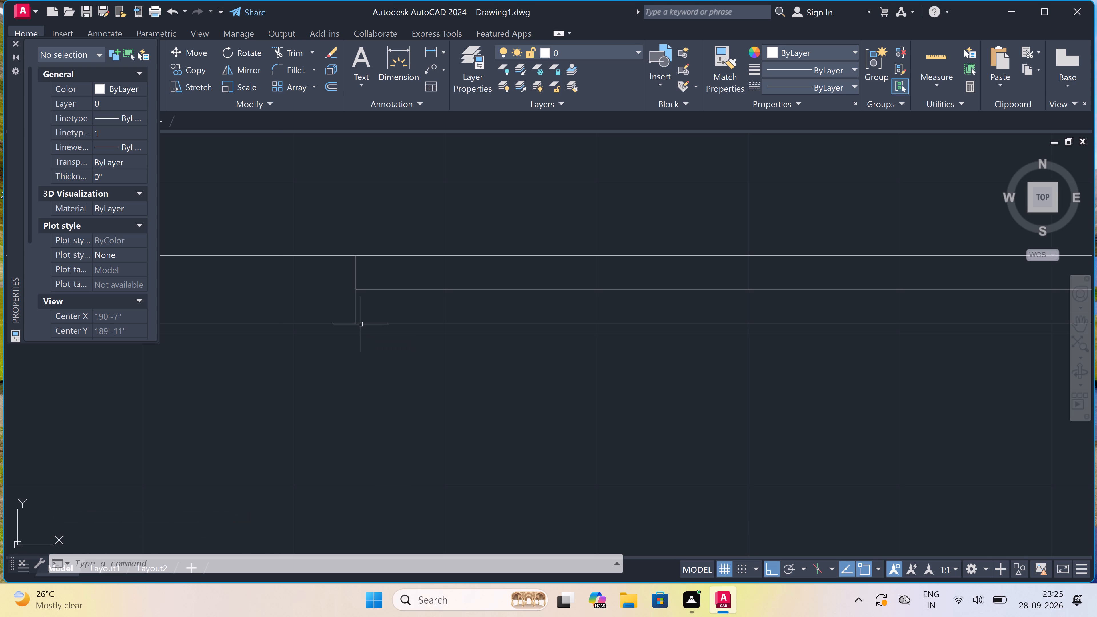
# Draw a window end line across the north wall in the western part of the northwest 12'2"X11'0" bedroom, returning to the wall's midline.
pyautogui.press('space')
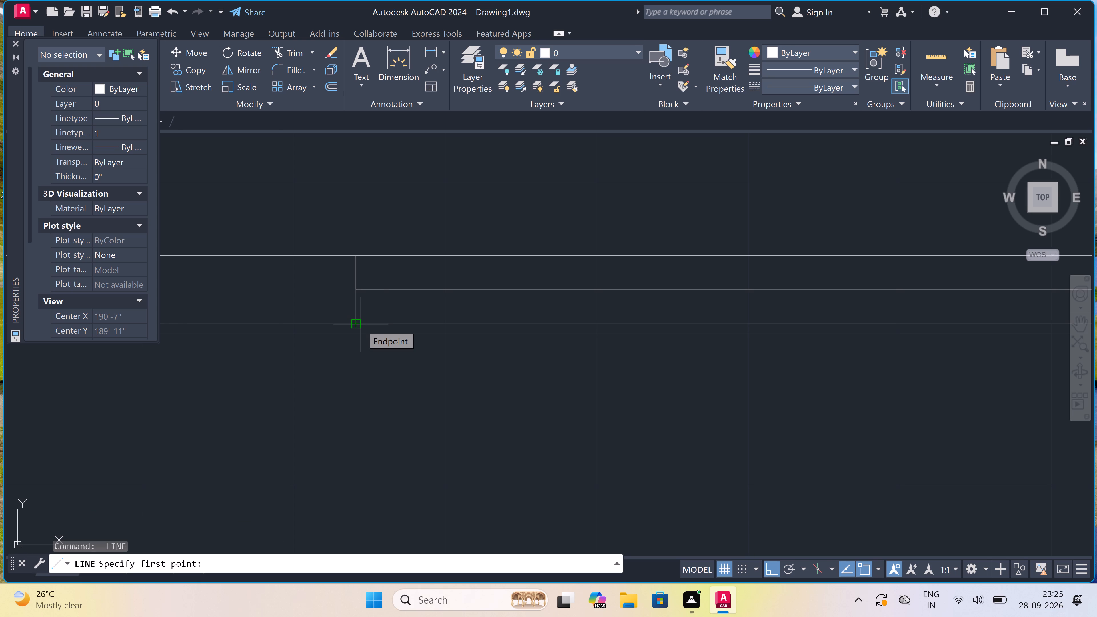
pyautogui.scroll(-4, 416, 284)
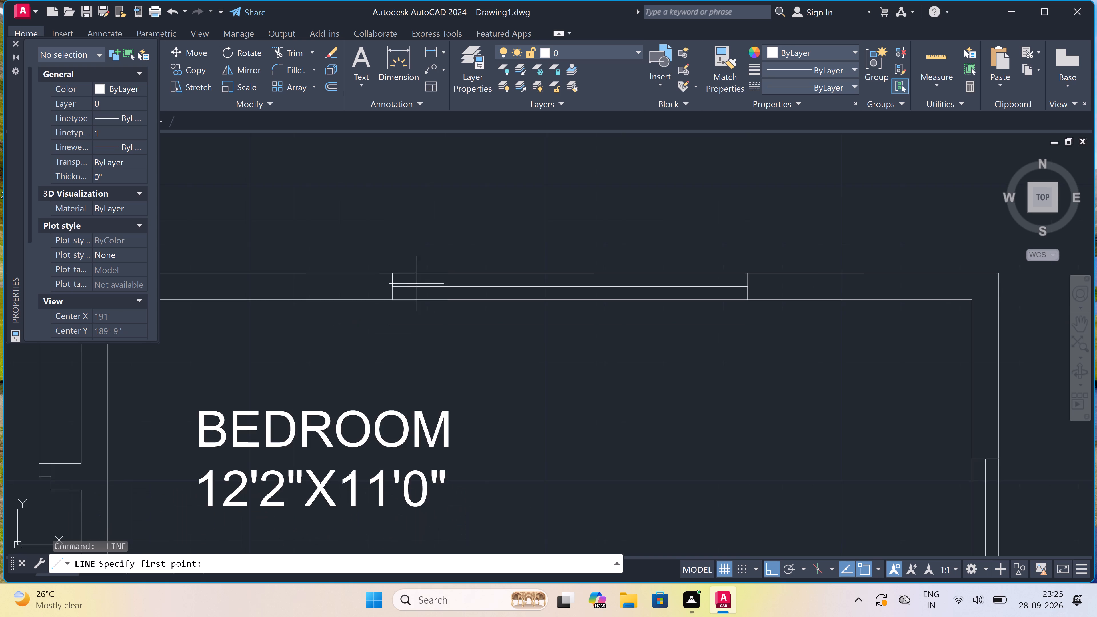
pyautogui.scroll(-5, 428, 289)
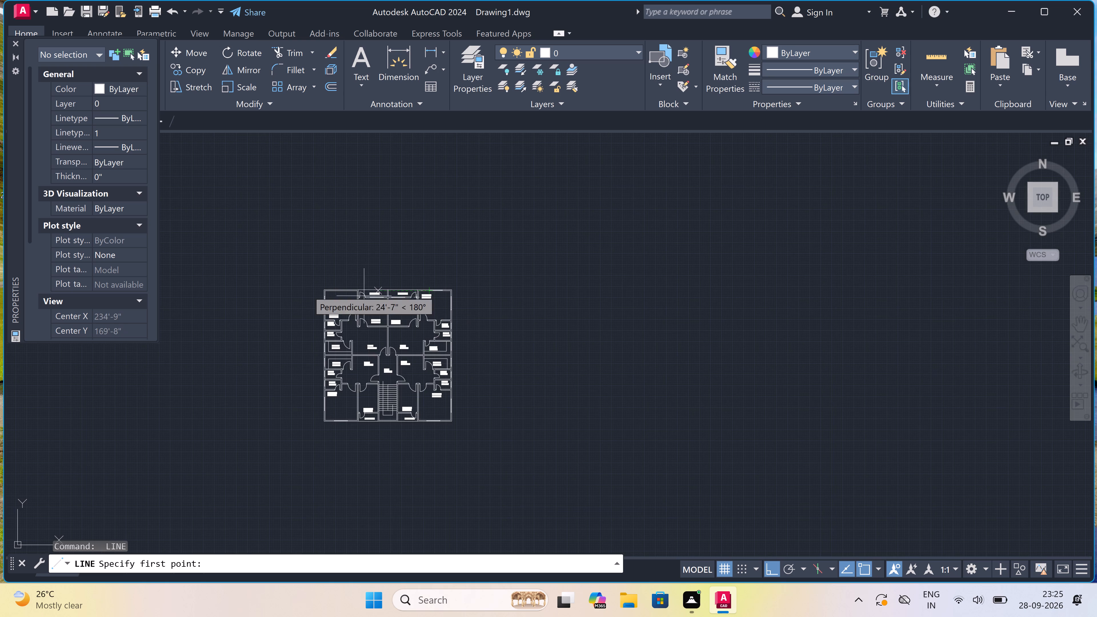
pyautogui.scroll(3, 307, 289)
pyautogui.scroll(2, 368, 289)
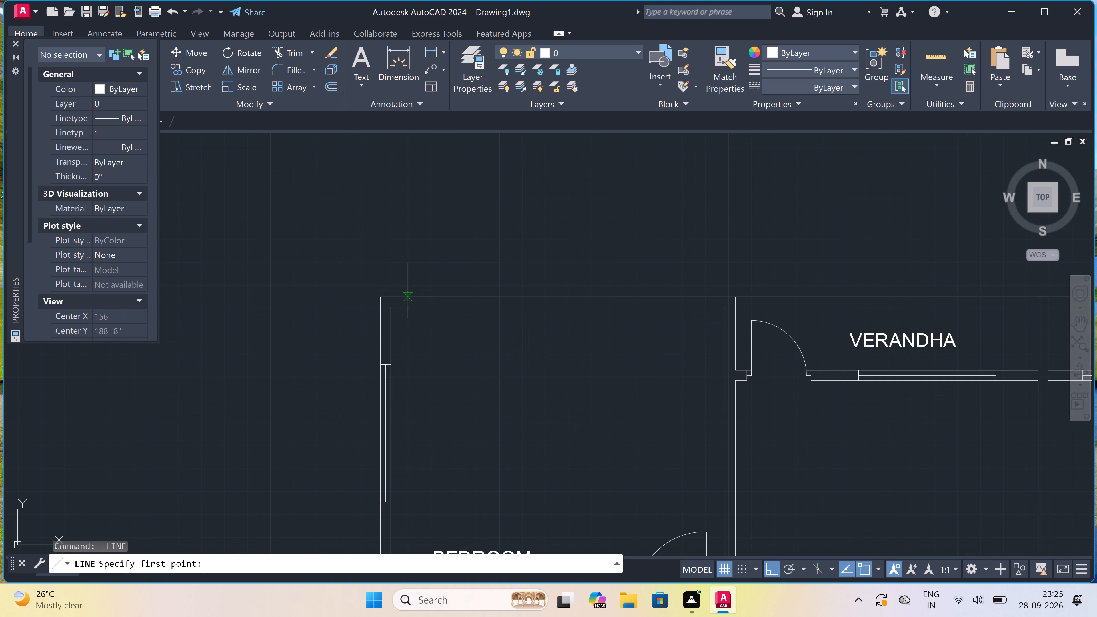
pyautogui.click(483, 297)
pyautogui.click(485, 308)
pyautogui.scroll(3, 484, 303)
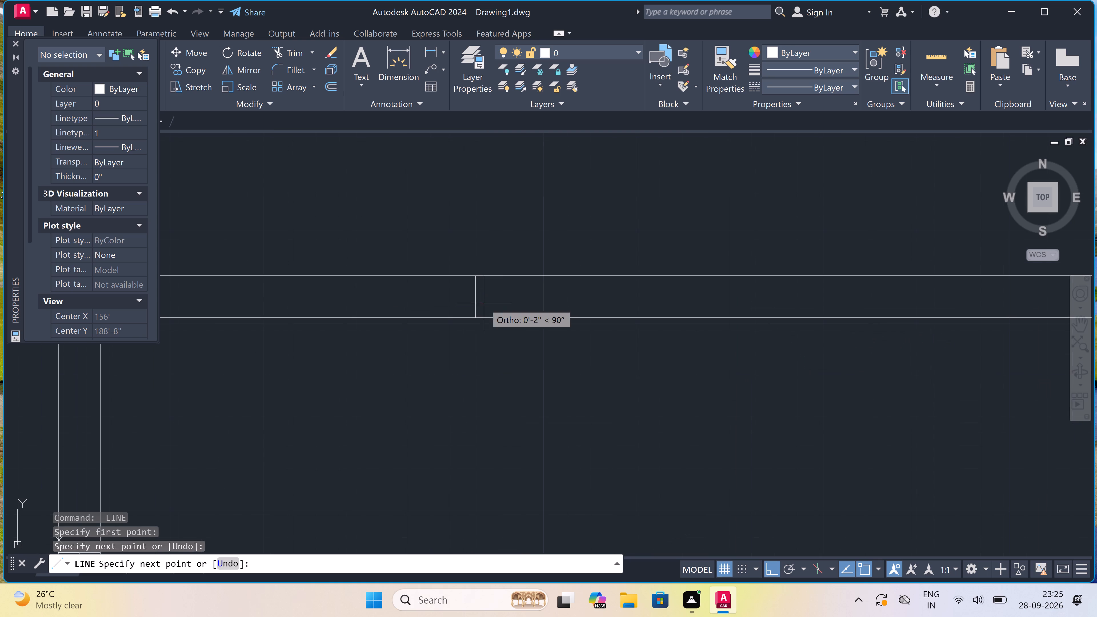
pyautogui.click(481, 295)
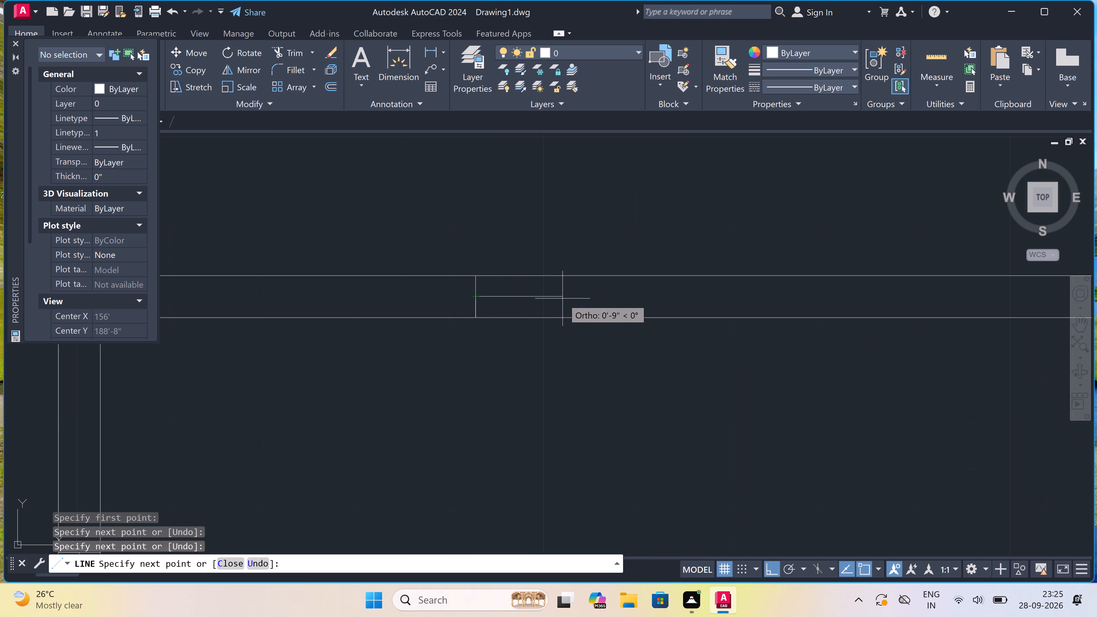
# Draw the northwest bedroom window's 5' centre line eastward and close its east end with a line across both wall faces.
pyautogui.press('5')
pyautogui.press("'")
pyautogui.press('space')
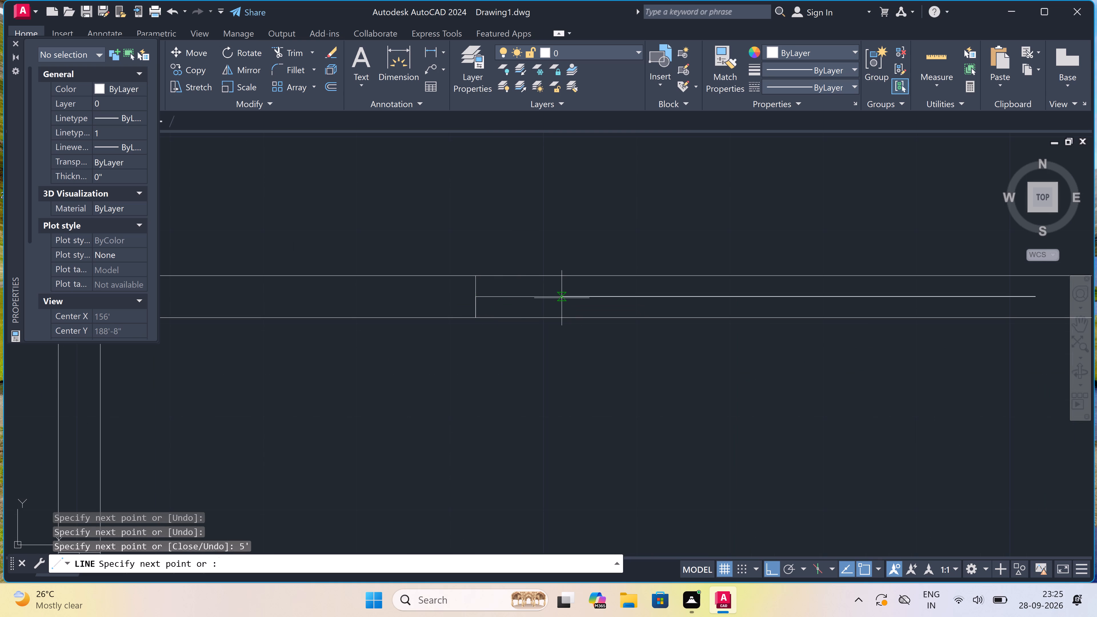
pyautogui.scroll(-5, 561, 298)
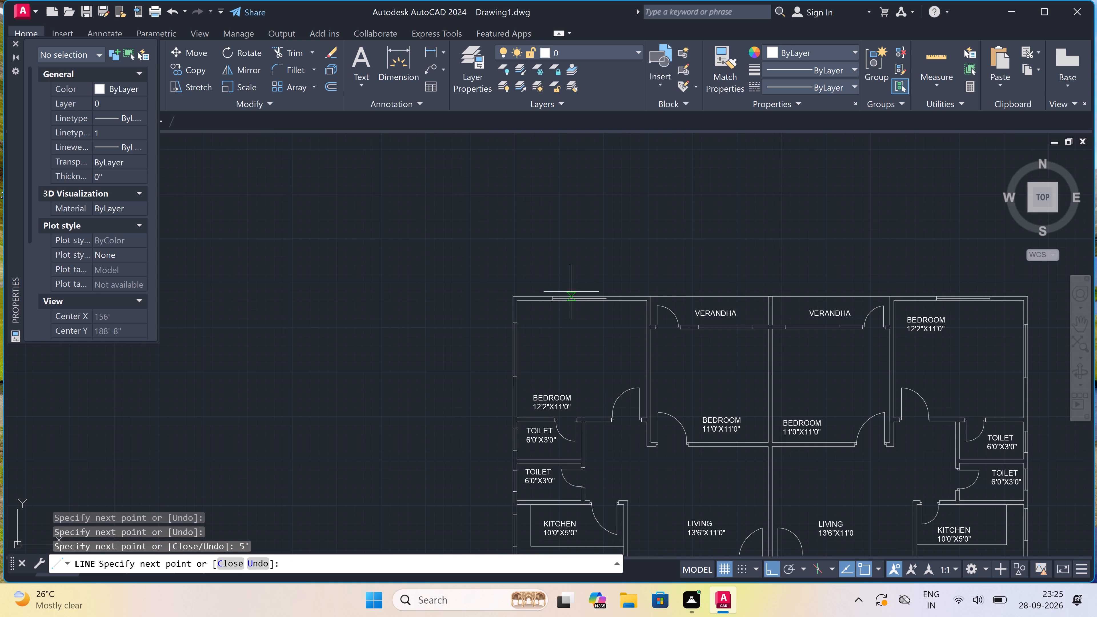
pyautogui.scroll(1, 605, 305)
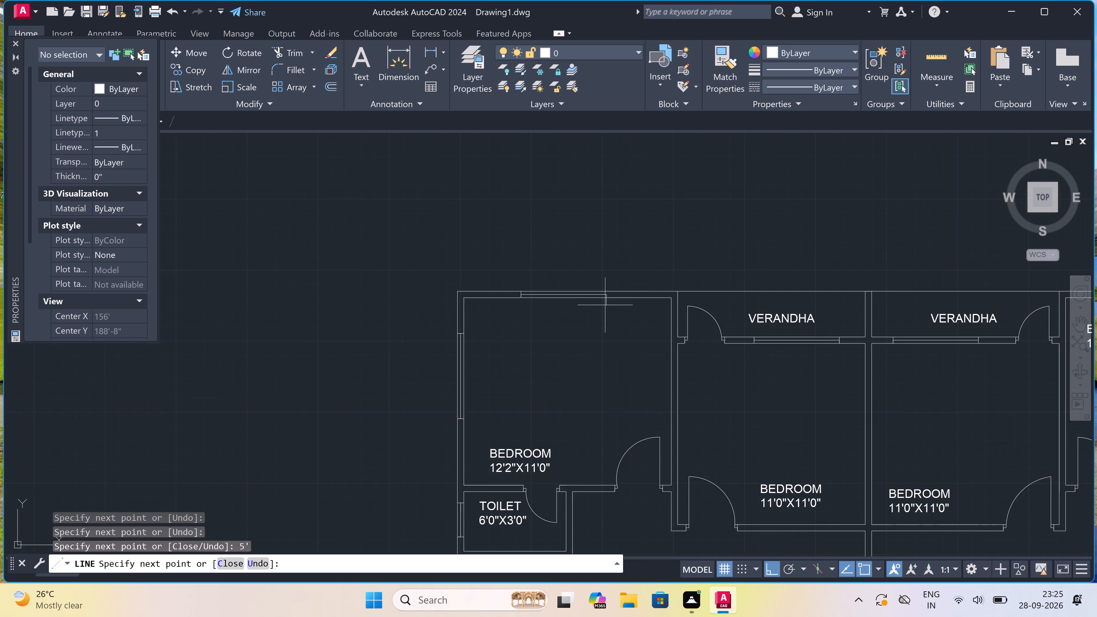
pyautogui.scroll(2, 605, 305)
pyautogui.scroll(3, 620, 271)
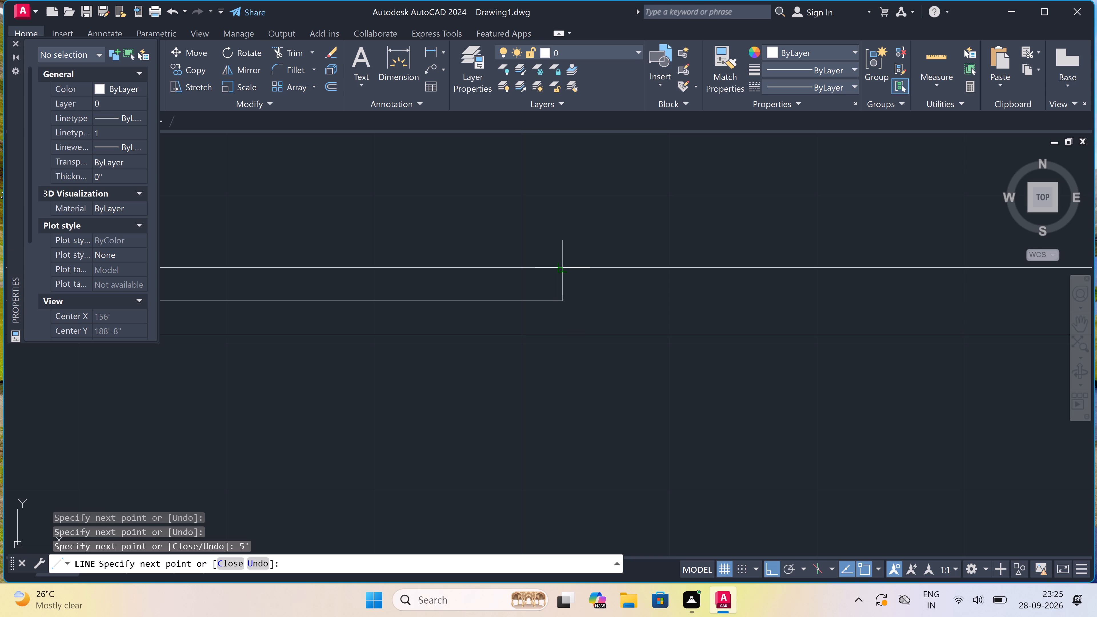
pyautogui.click(562, 268)
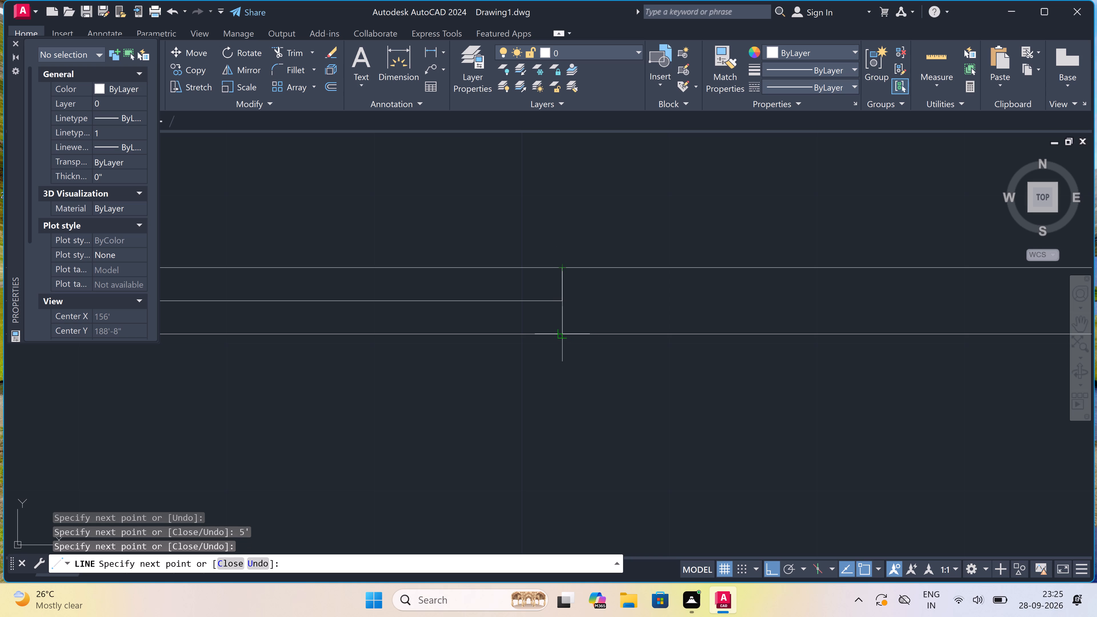
pyautogui.click(560, 336)
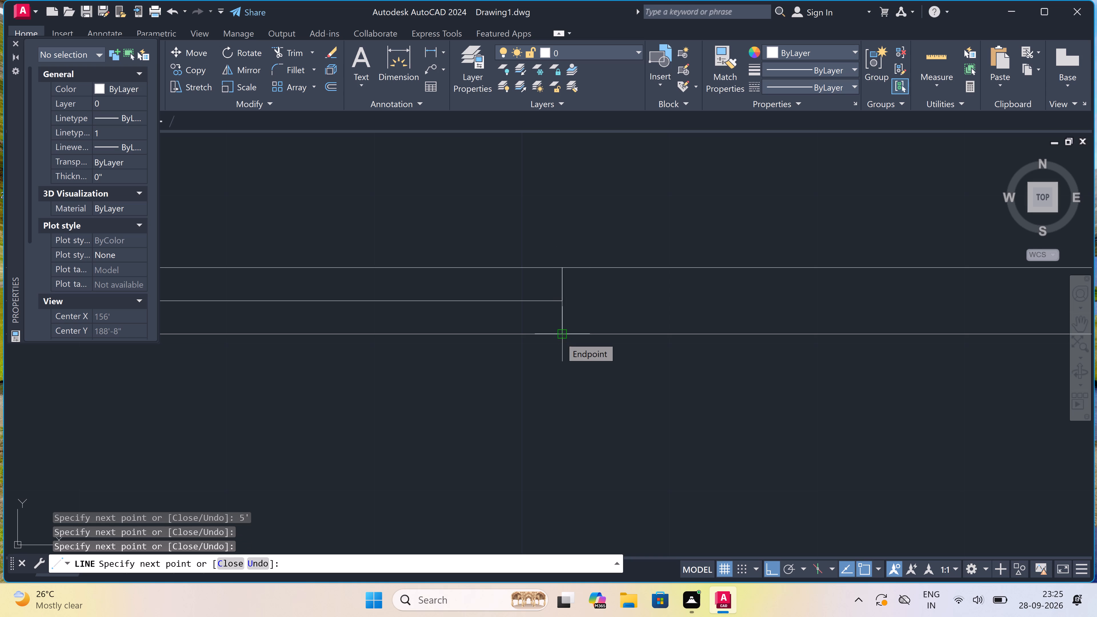
pyautogui.press('Escape')
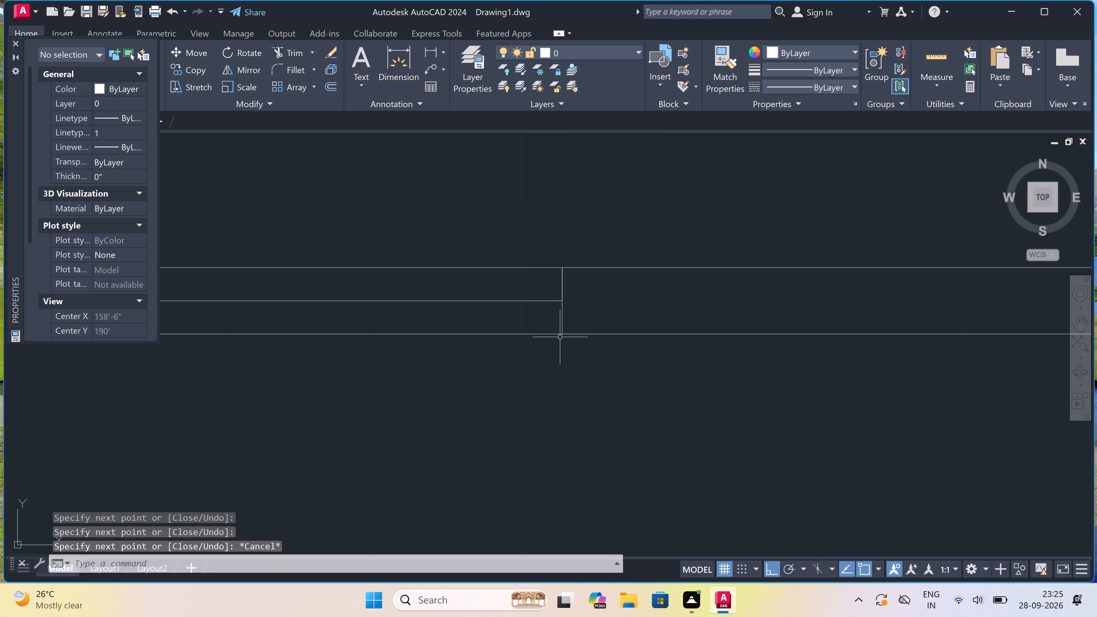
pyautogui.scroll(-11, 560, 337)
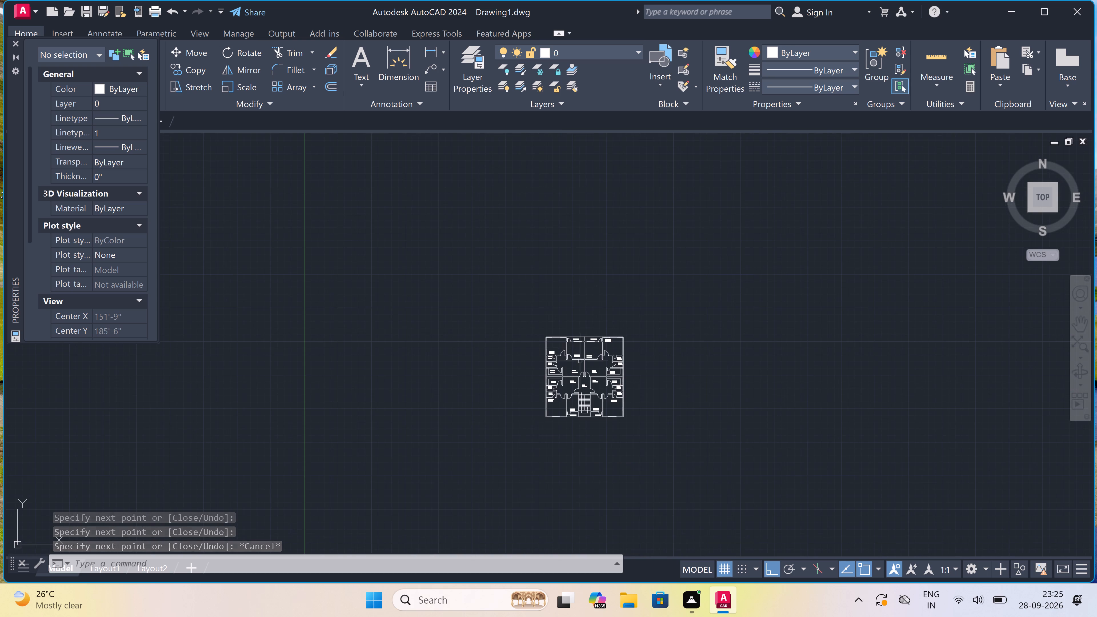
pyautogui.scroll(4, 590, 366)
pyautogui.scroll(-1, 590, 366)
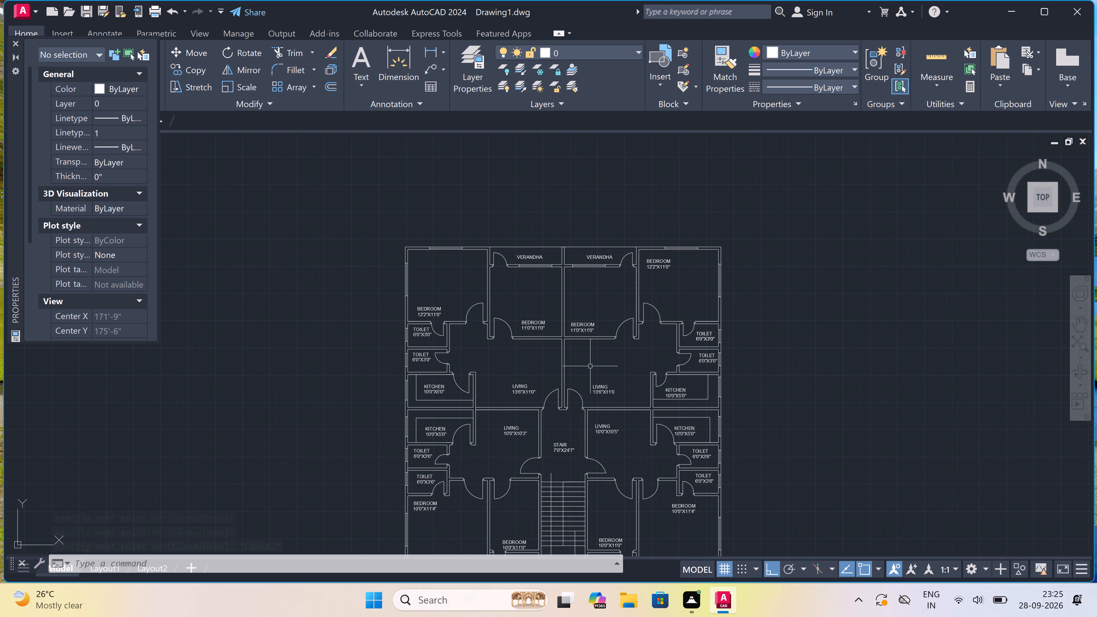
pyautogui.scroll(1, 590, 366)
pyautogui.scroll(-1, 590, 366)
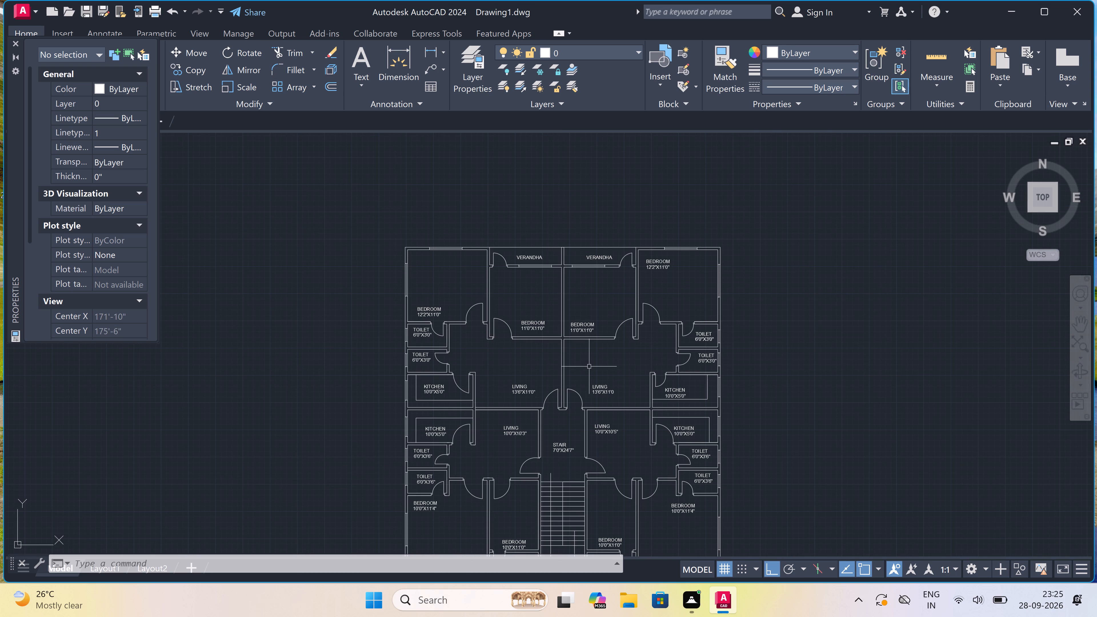
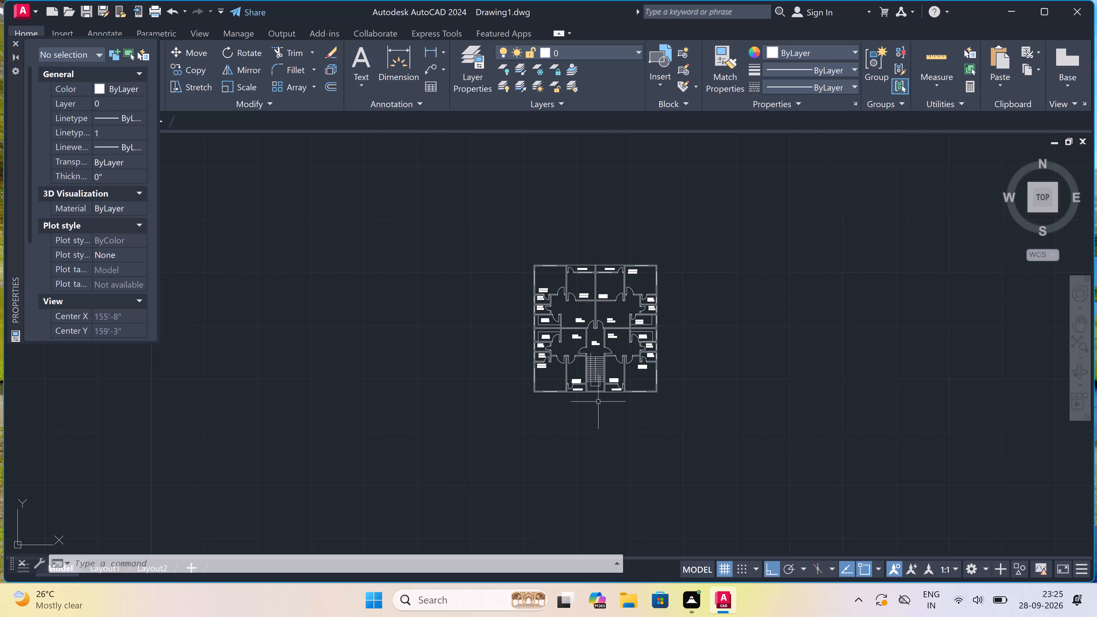
# Add the multiline text "FIRST FLOOR PLAN" below the plan's south wall.
pyautogui.scroll(1, 600, 380)
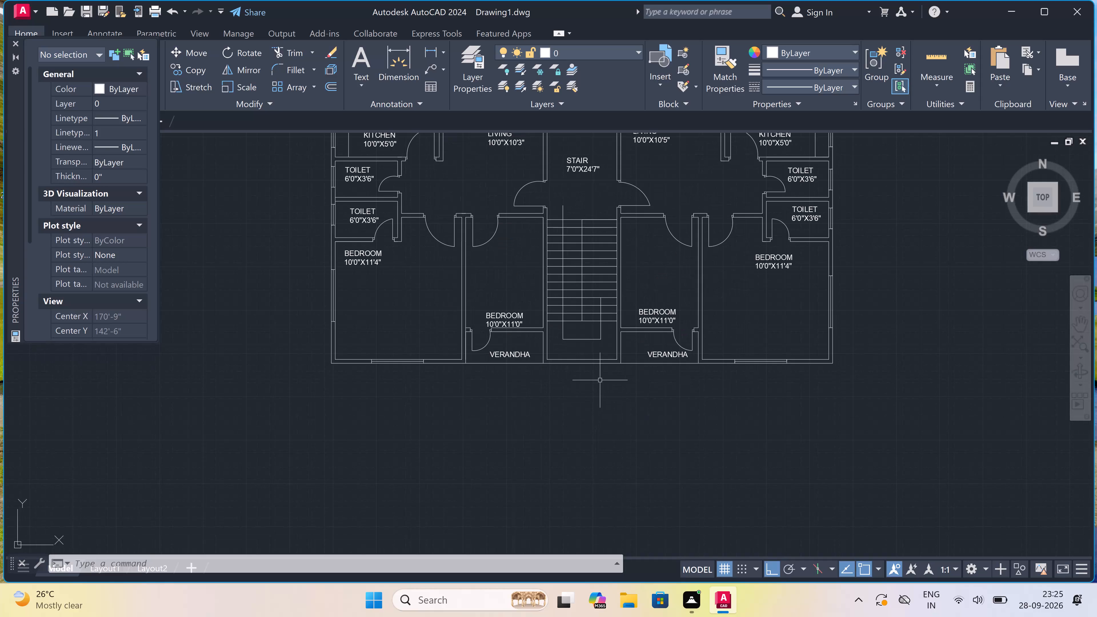
pyautogui.write('MT')
pyautogui.press('space')
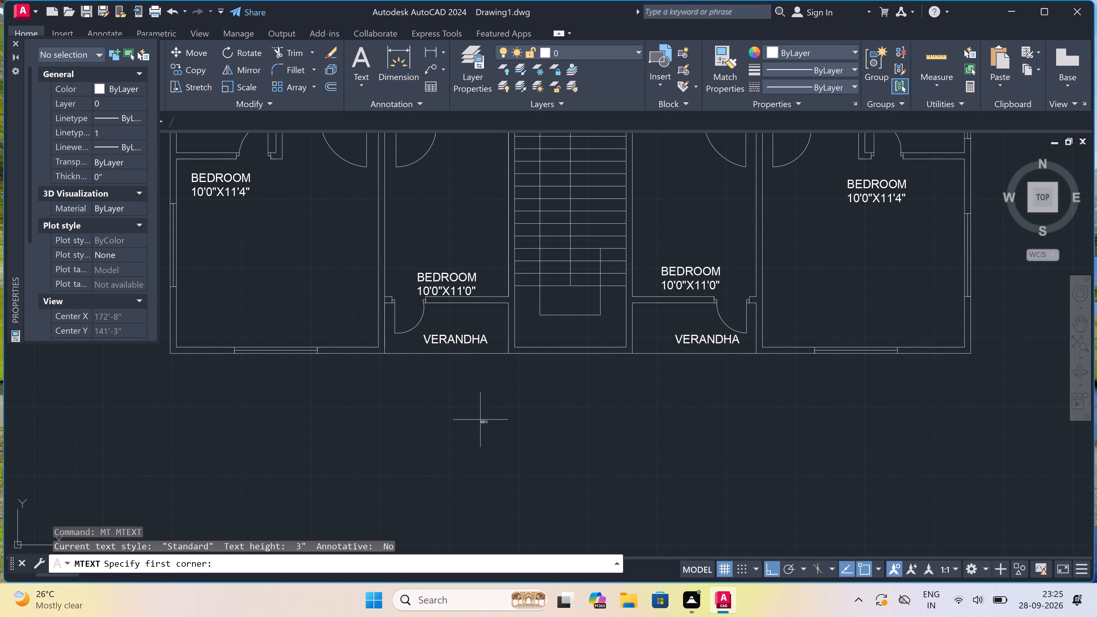
pyautogui.moveTo(344, 385); pyautogui.dragTo(360, 392)
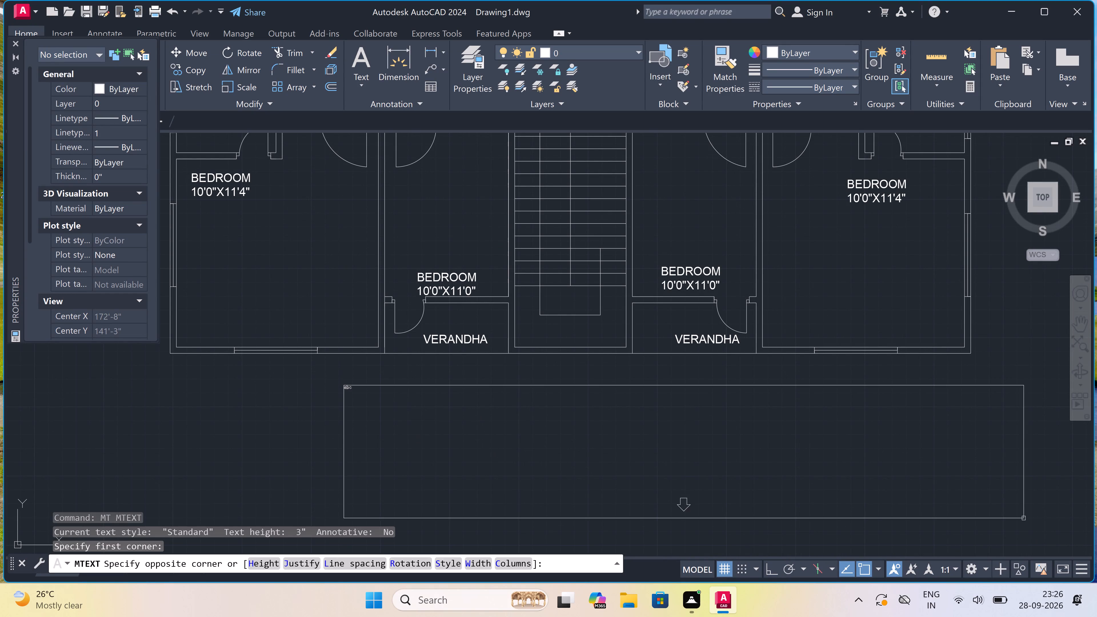
pyautogui.click(926, 416)
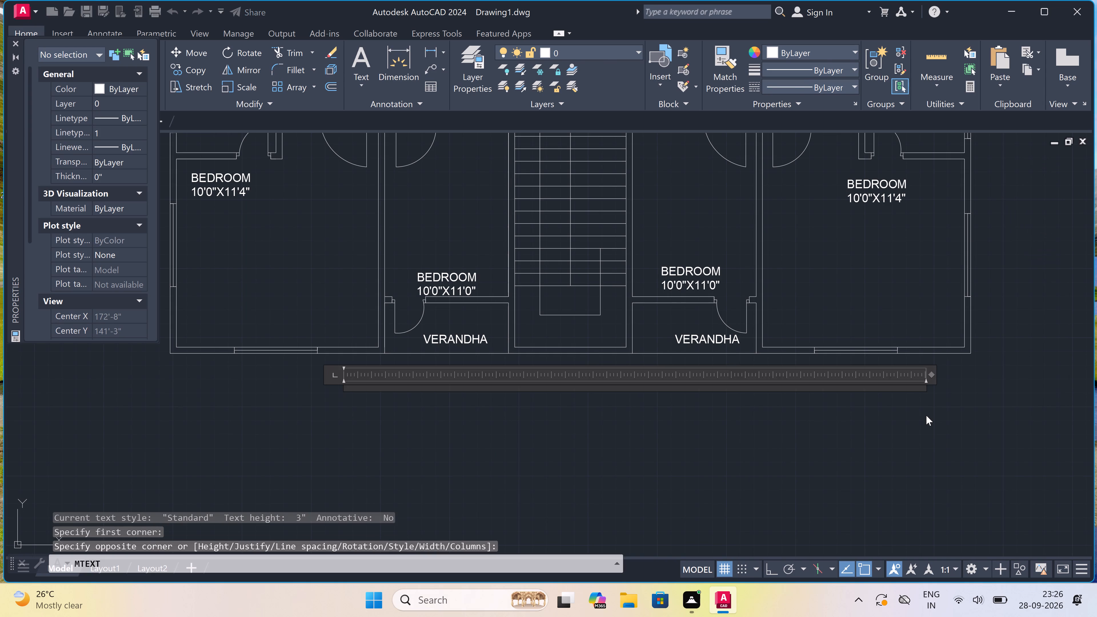
pyautogui.write('FIRST')
pyautogui.press('space')
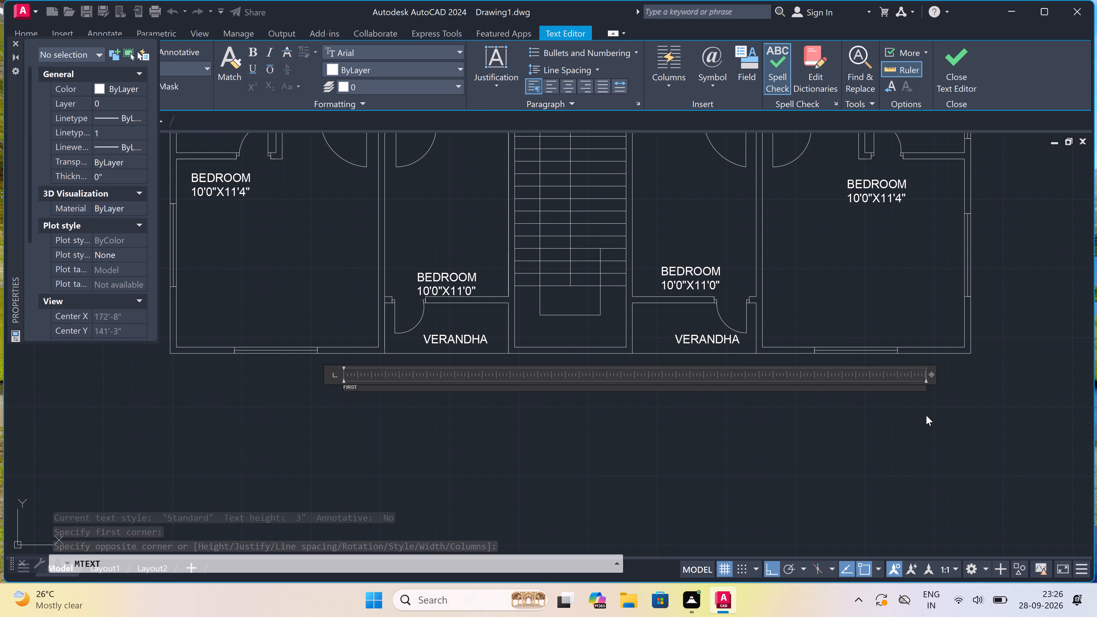
pyautogui.press('g')
pyautogui.press('BackSpace')
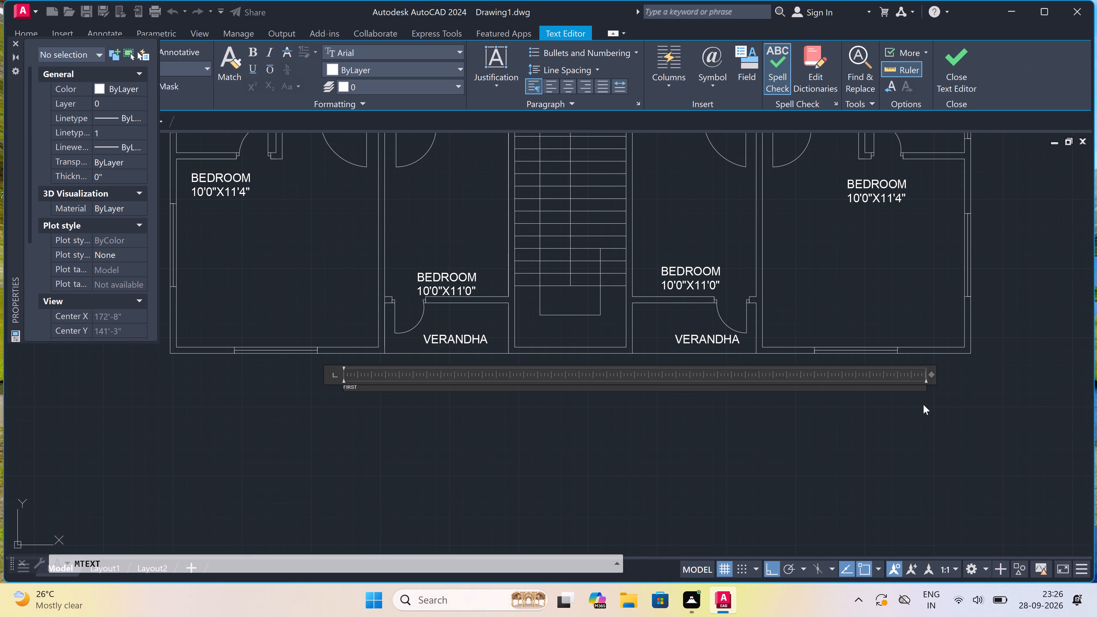
pyautogui.scroll(4, 345, 393)
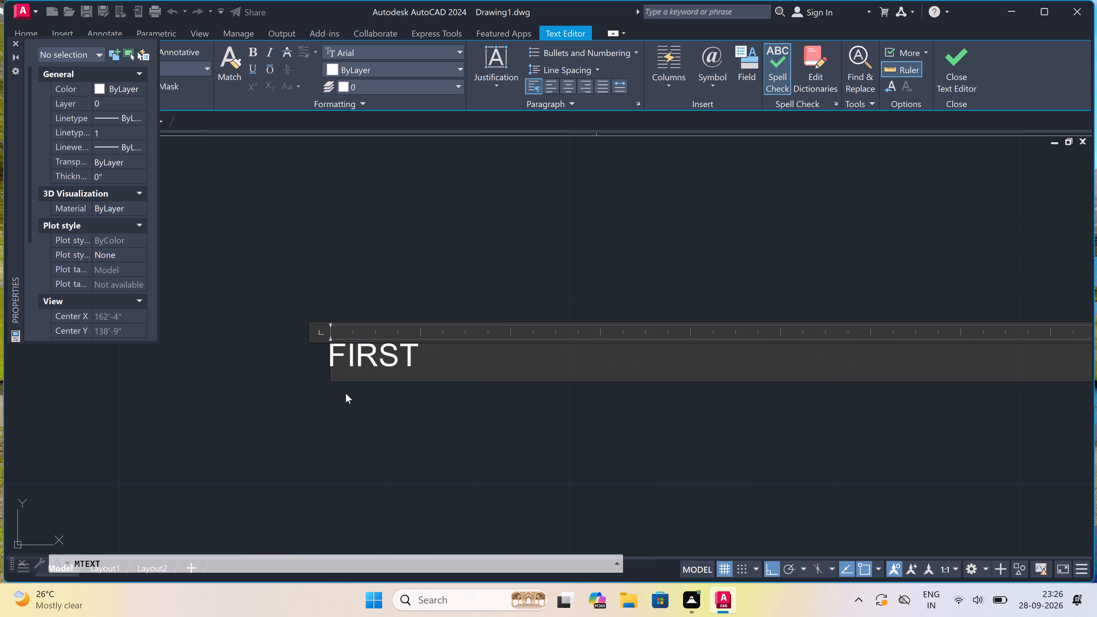
pyautogui.write('FLOOR')
pyautogui.press('space')
pyautogui.write('PLAN')
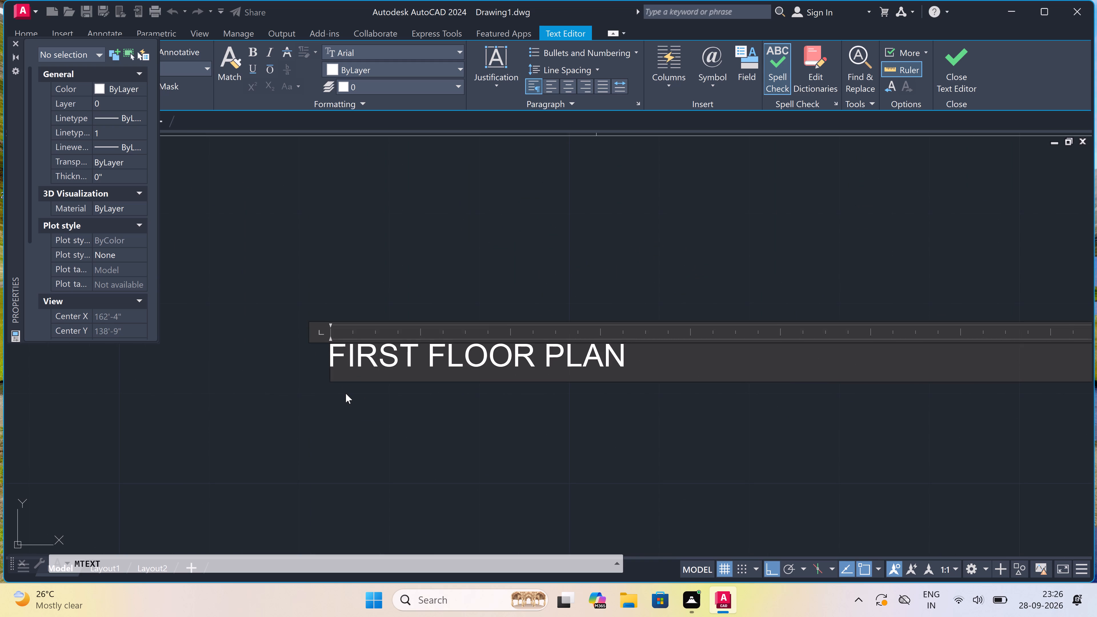
pyautogui.moveTo(348, 398); pyautogui.dragTo(360, 400)
# Set the text height of the FIRST FLOOR PLAN title to 1.5'.
pyautogui.moveTo(520, 285); pyautogui.dragTo(537, 267)
pyautogui.moveTo(379, 346); pyautogui.dragTo(373, 340)
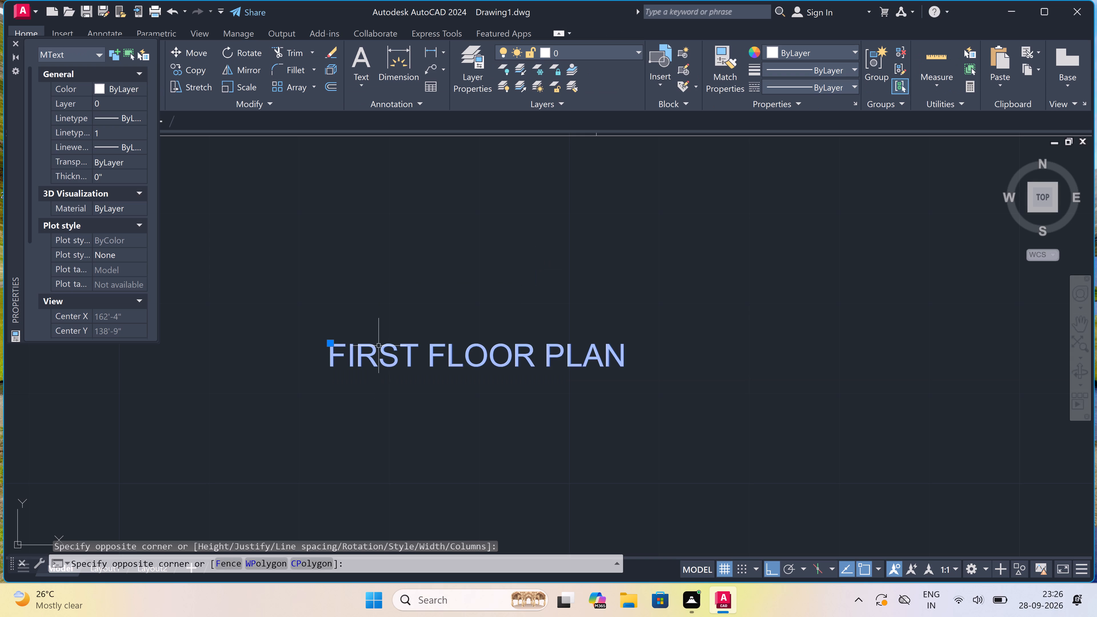
pyautogui.moveTo(373, 340); pyautogui.dragTo(373, 338)
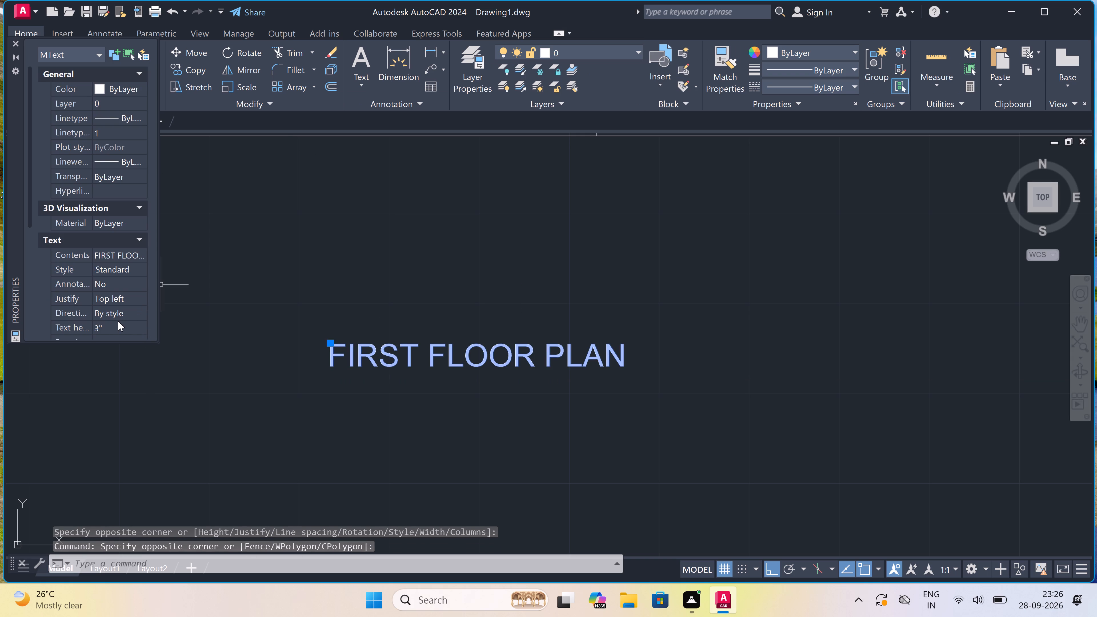
pyautogui.click(118, 321)
pyautogui.press('BackSpace')
pyautogui.press('BackSpace')
pyautogui.press('BackSpace')
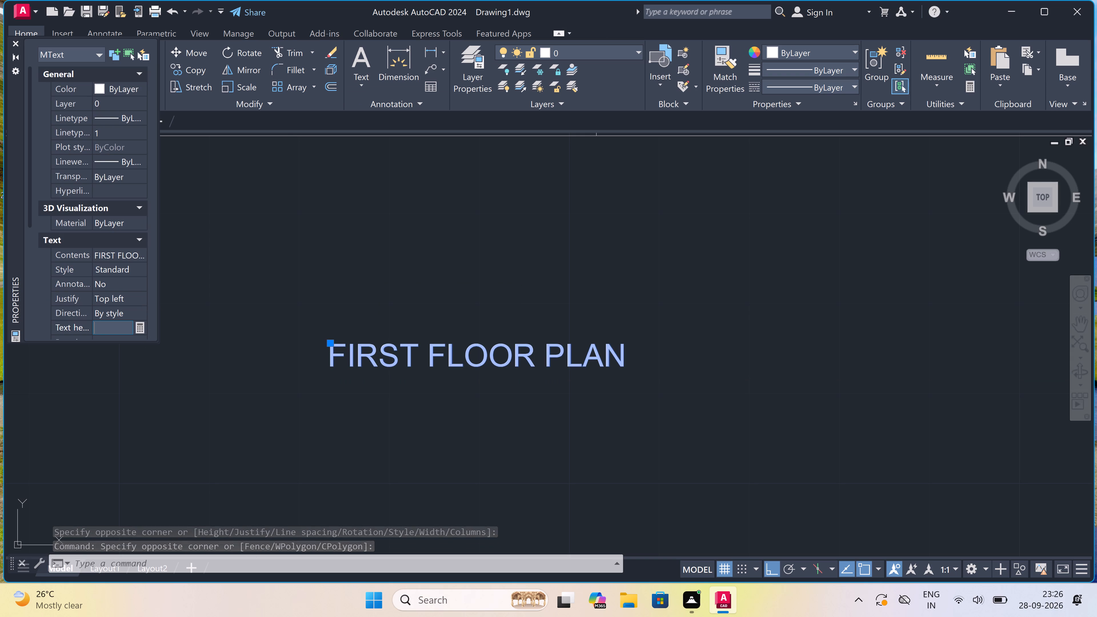
pyautogui.press('1')
pyautogui.press('.')
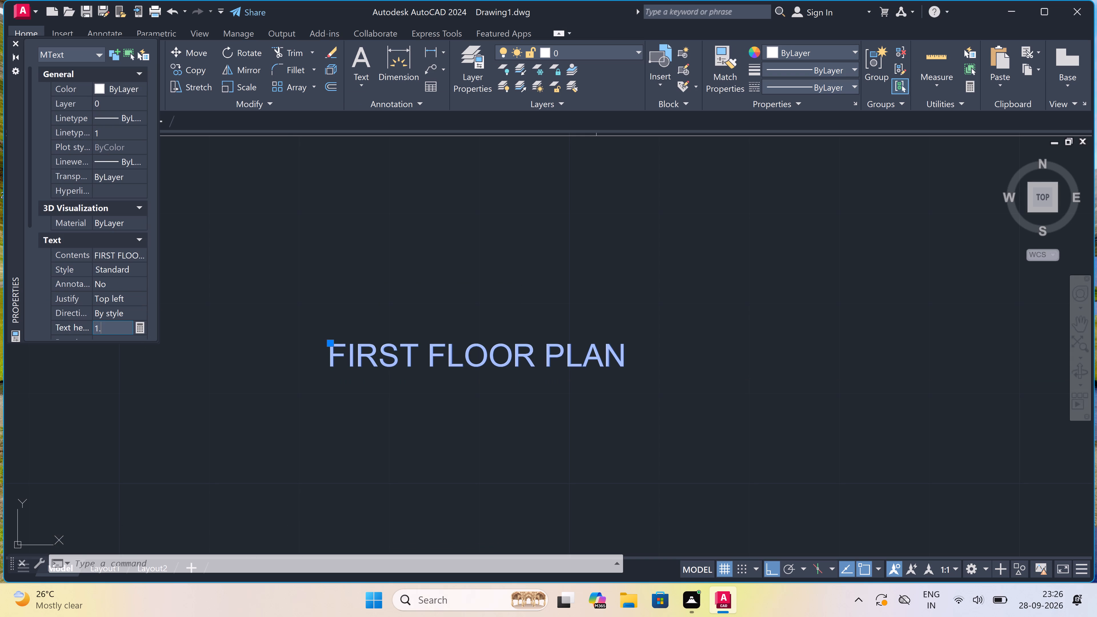
pyautogui.press('5')
pyautogui.press("'")
pyautogui.moveTo(458, 320); pyautogui.dragTo(461, 324)
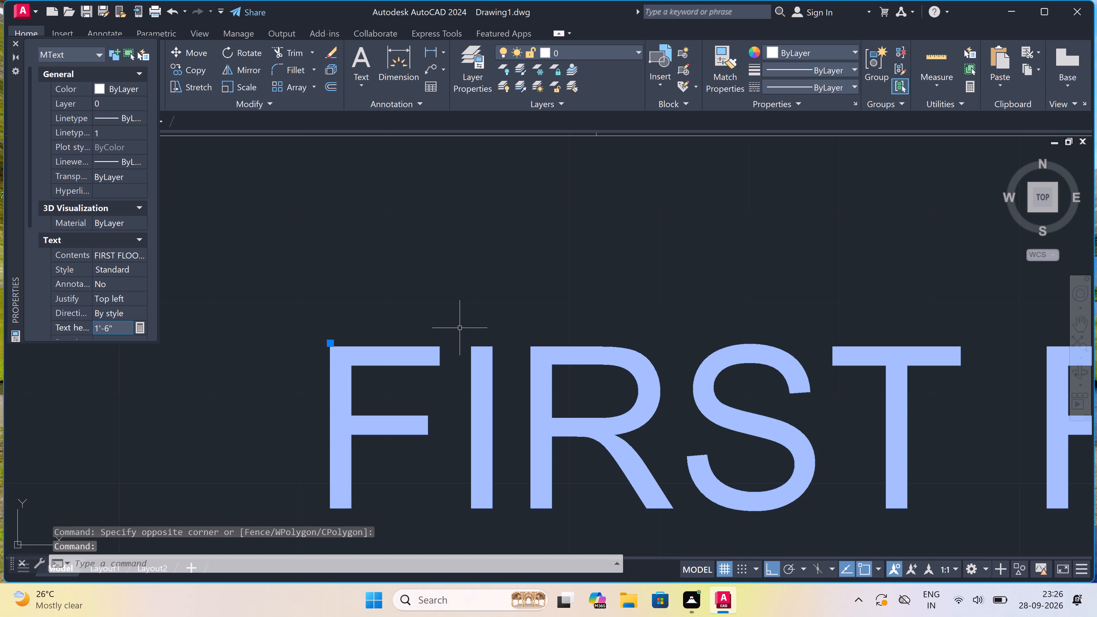
pyautogui.press('Escape')
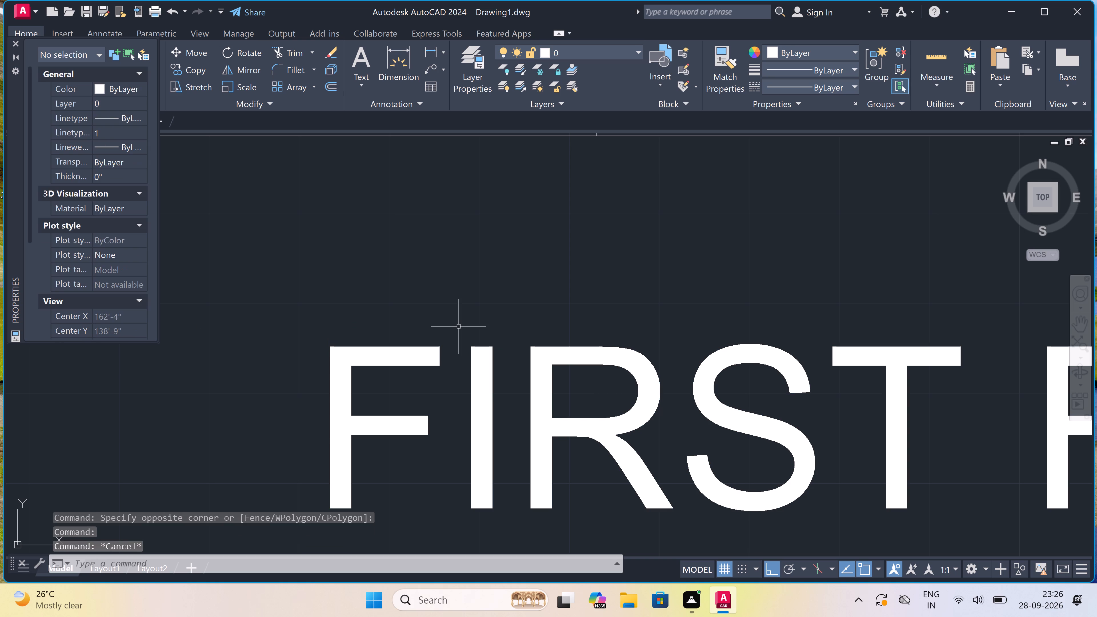
# Shift the FIRST FLOOR PLAN title slightly east so it sits more centrally beneath the plan.
pyautogui.scroll(-2, 505, 285)
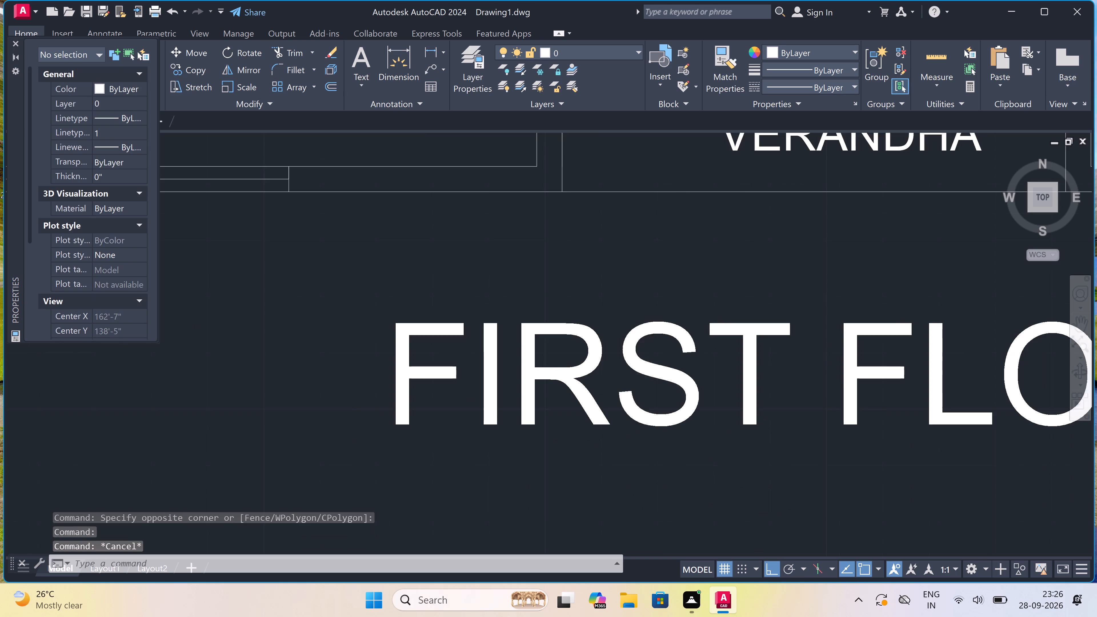
pyautogui.scroll(-4, 506, 286)
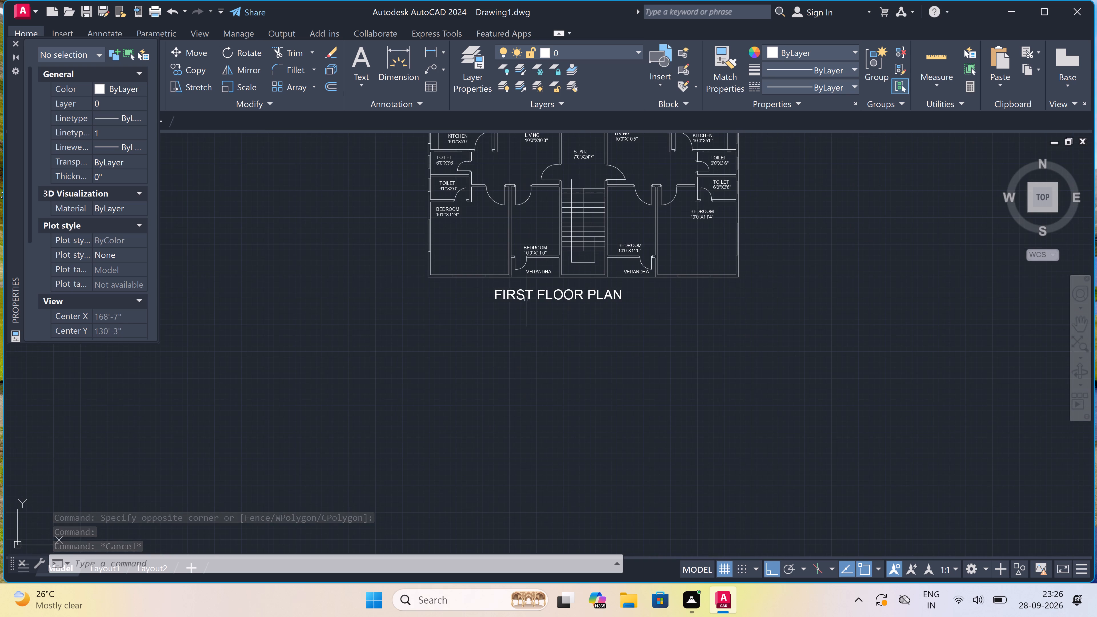
pyautogui.scroll(1, 529, 300)
pyautogui.click(532, 297)
pyautogui.click(465, 277)
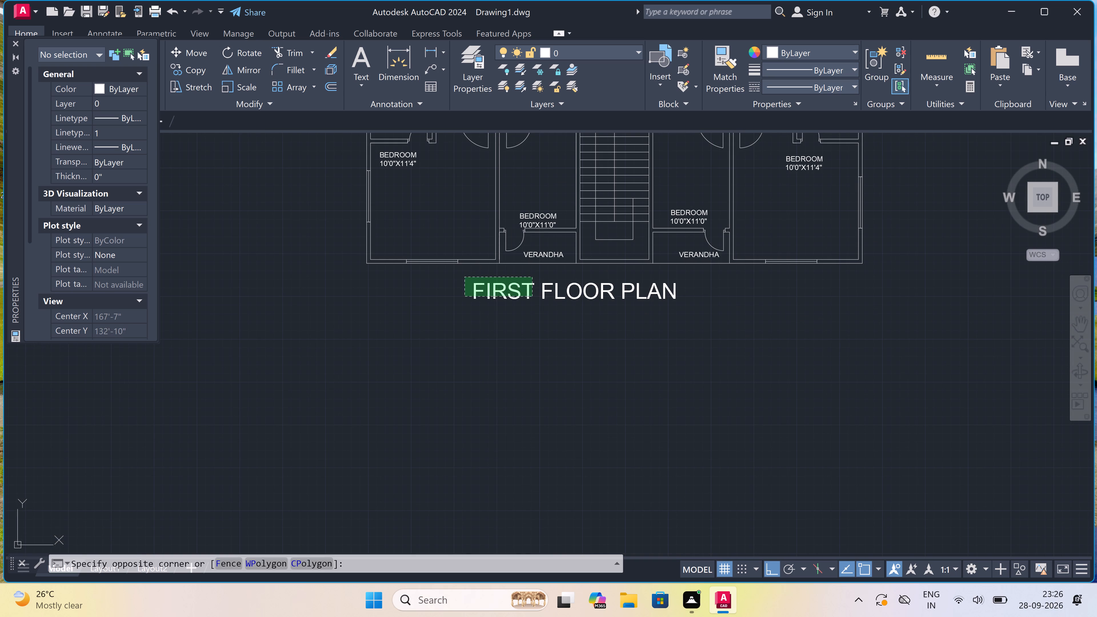
pyautogui.doubleClick(473, 282)
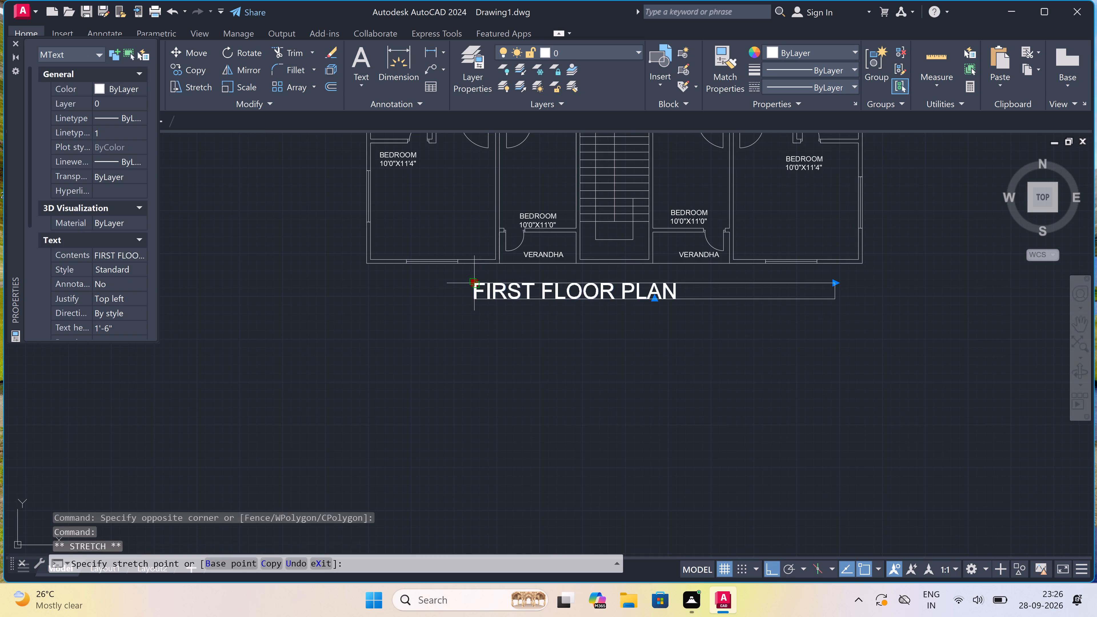
pyautogui.scroll(3, 473, 283)
pyautogui.click(534, 300)
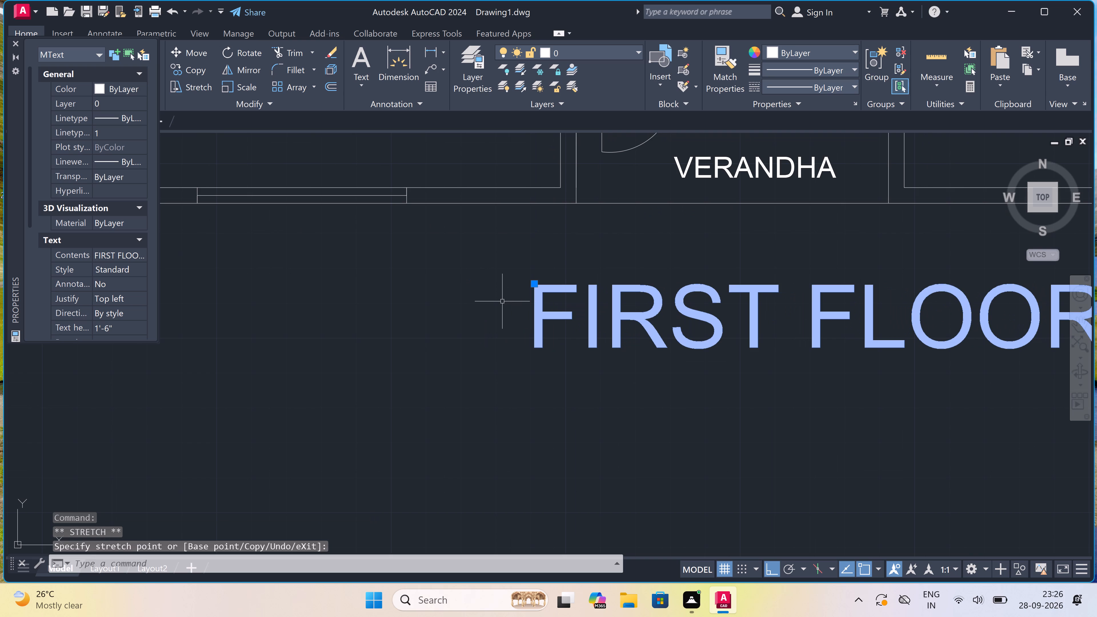
pyautogui.press('Escape')
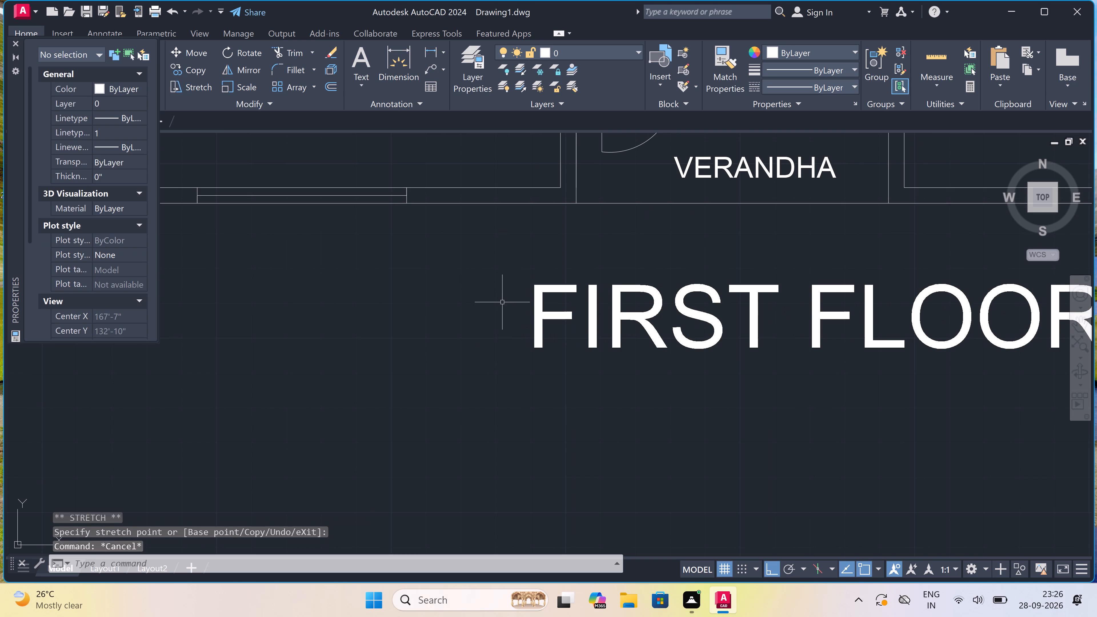
# Draw a rectangular border enclosing the whole floor plan and its title, with clear space on all sides.
pyautogui.scroll(-8, 503, 302)
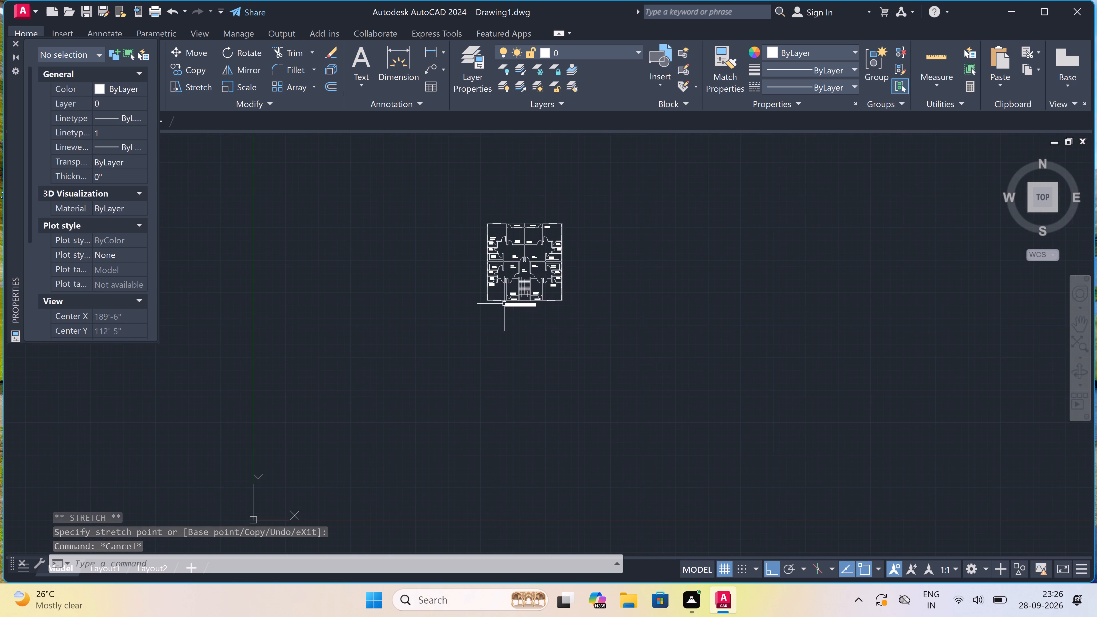
pyautogui.scroll(3, 504, 304)
pyautogui.scroll(-2, 504, 304)
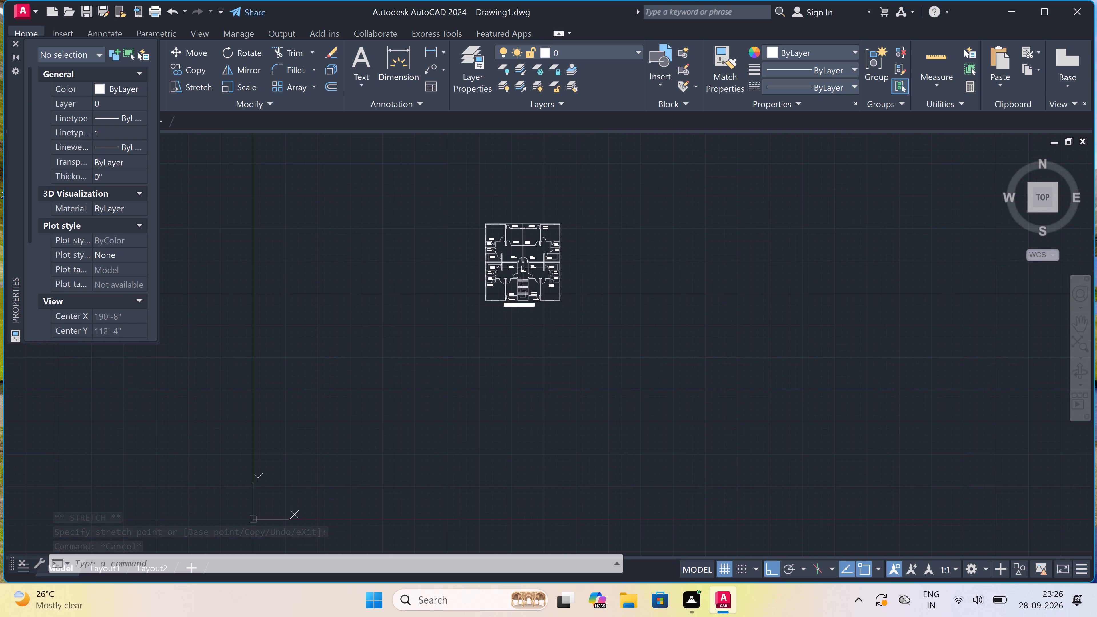
pyautogui.scroll(1, 567, 203)
pyautogui.press('r')
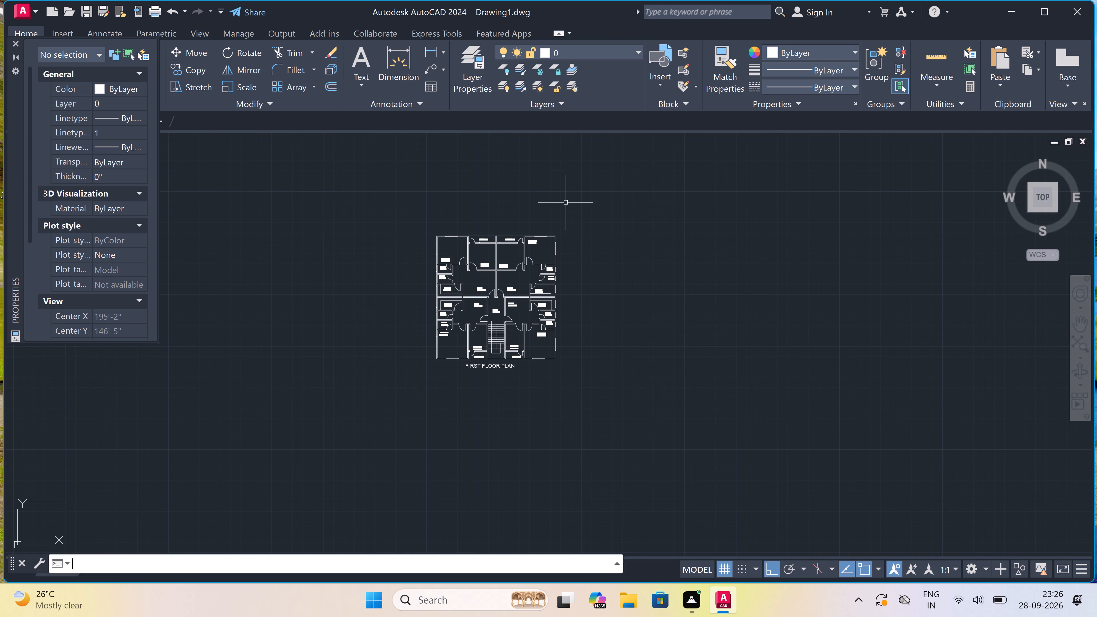
pyautogui.press('e')
pyautogui.write('C')
pyautogui.press('space')
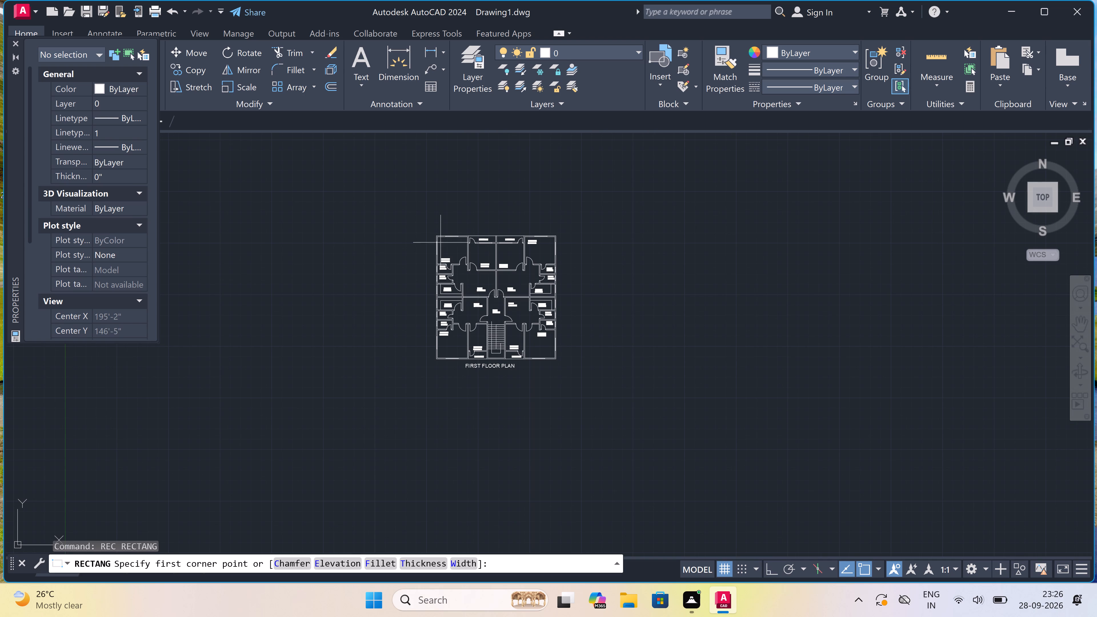
pyautogui.click(421, 220)
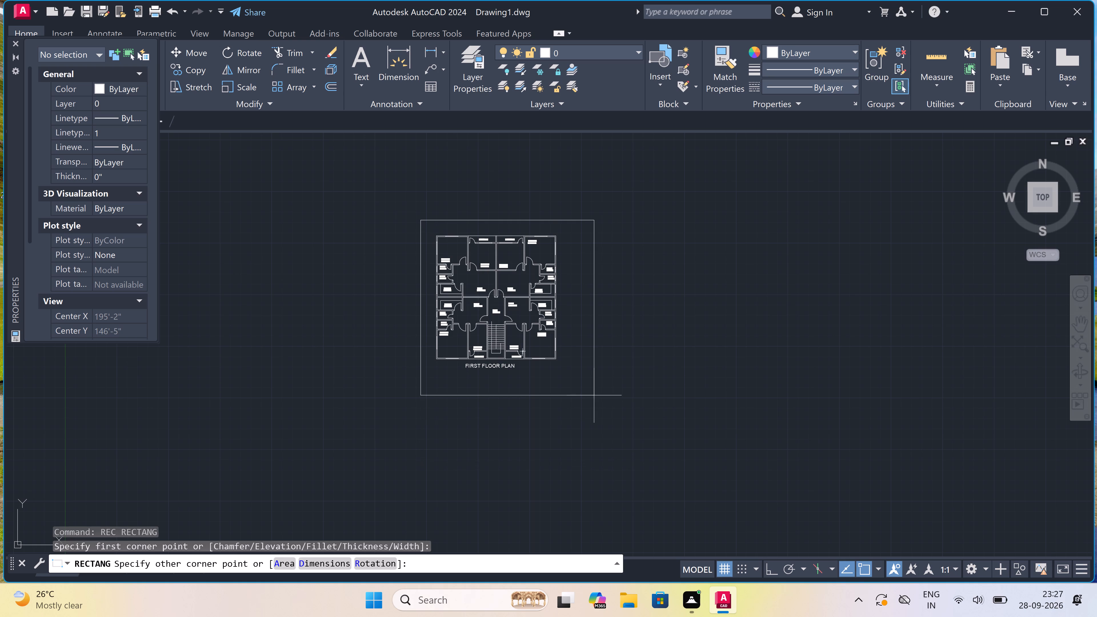
pyautogui.click(583, 389)
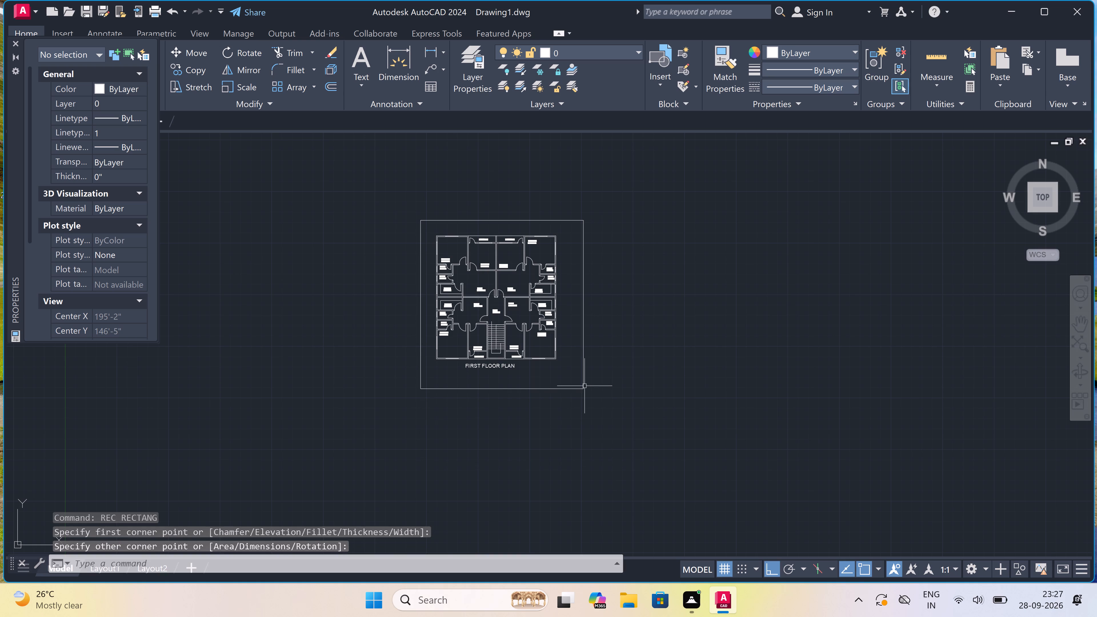
# Move the northeast bedroom's 12'2"X11'0" label southeast with Ortho off, placing it in the room's lower part clear of the door swing.
pyautogui.scroll(3, 511, 209)
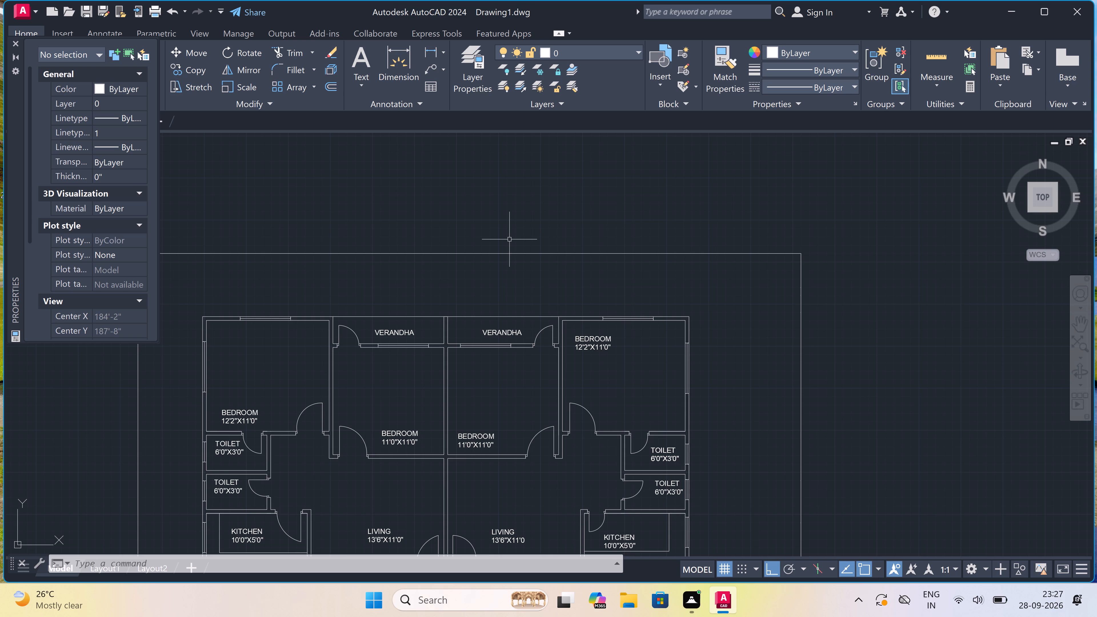
pyautogui.scroll(1, 622, 366)
pyautogui.click(574, 330)
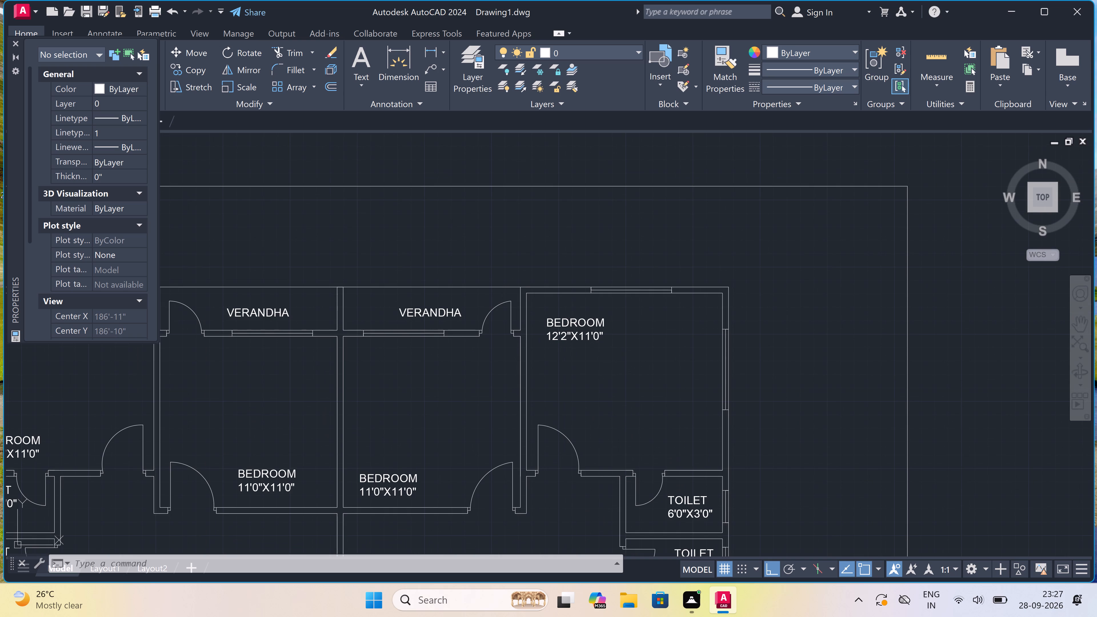
pyautogui.click(547, 315)
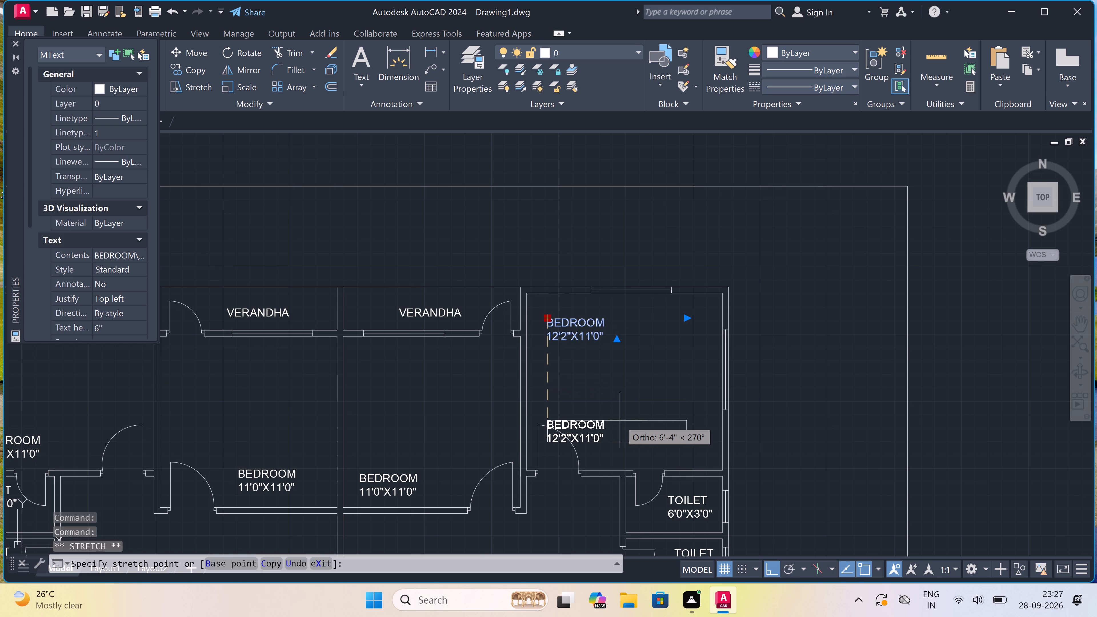
pyautogui.press('F8')
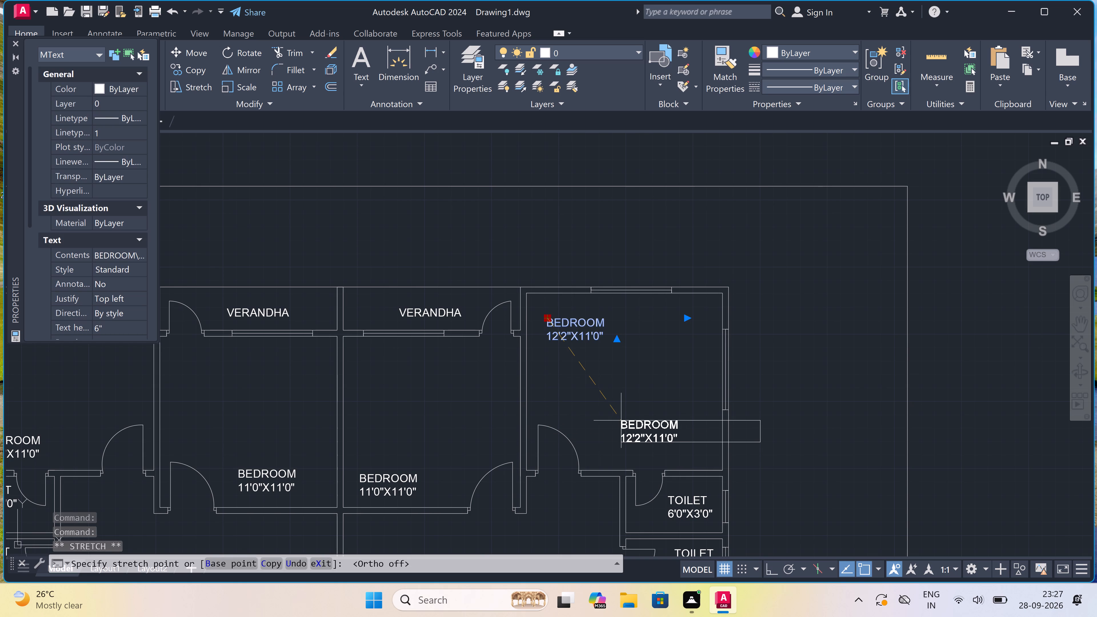
pyautogui.scroll(3, 621, 444)
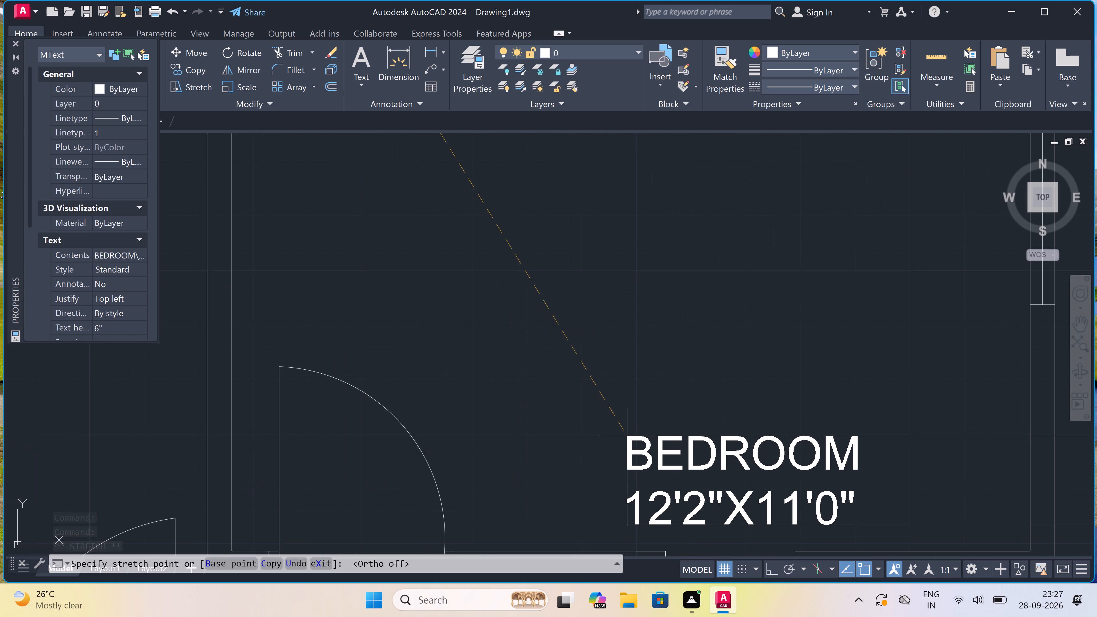
pyautogui.moveTo(629, 433); pyautogui.dragTo(629, 430)
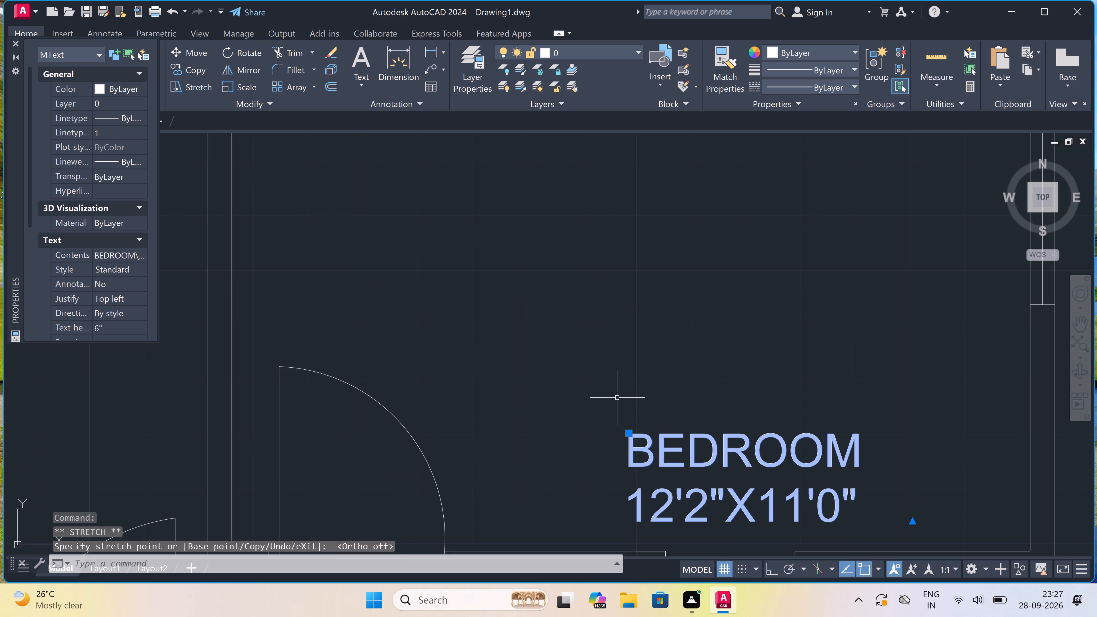
pyautogui.press('Escape')
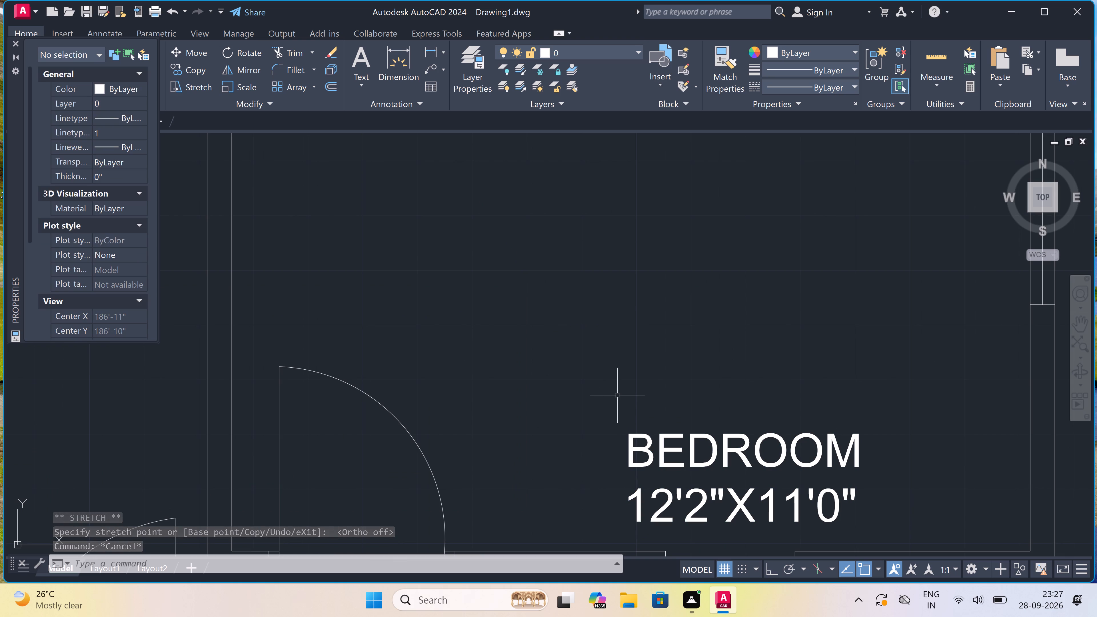
# Examine the whole first floor plan with its title and border.
pyautogui.scroll(-2, 625, 361)
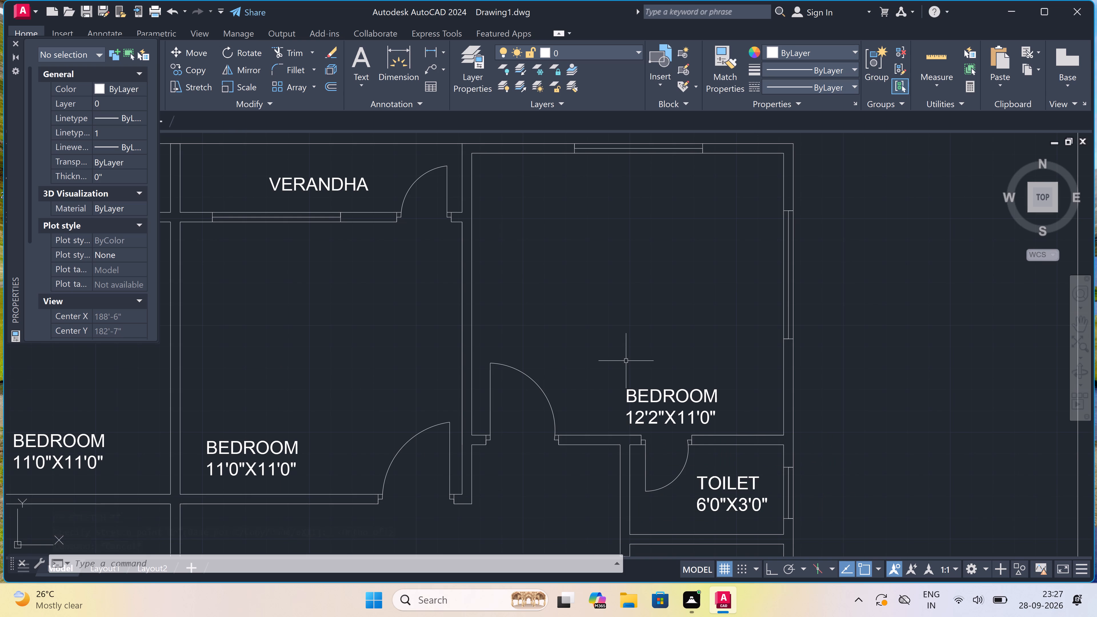
pyautogui.scroll(-3, 626, 361)
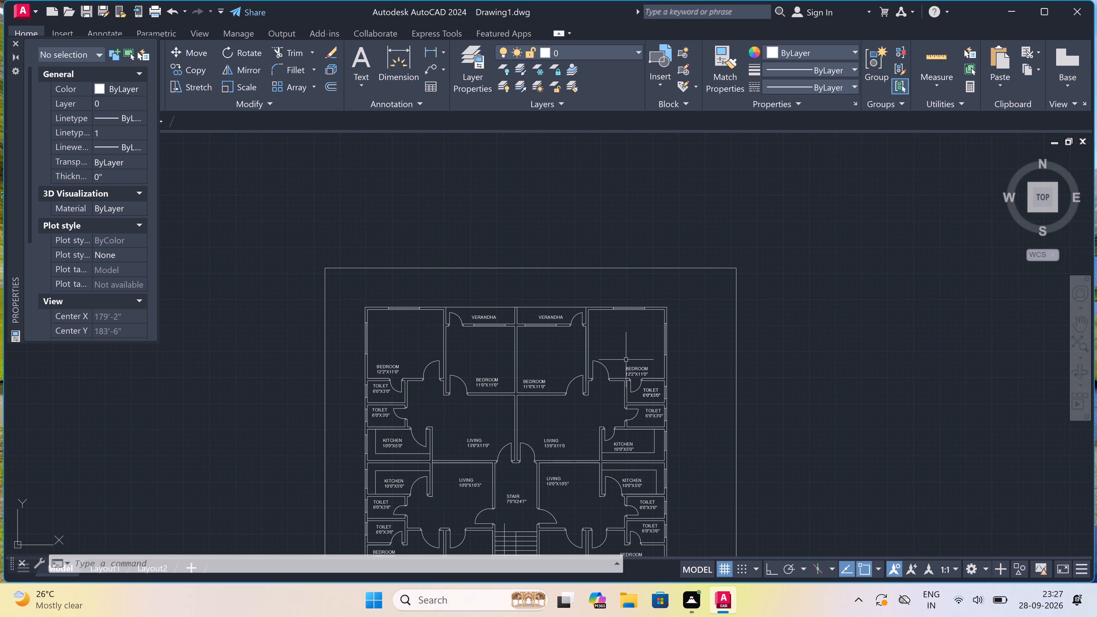
pyautogui.scroll(-1, 626, 360)
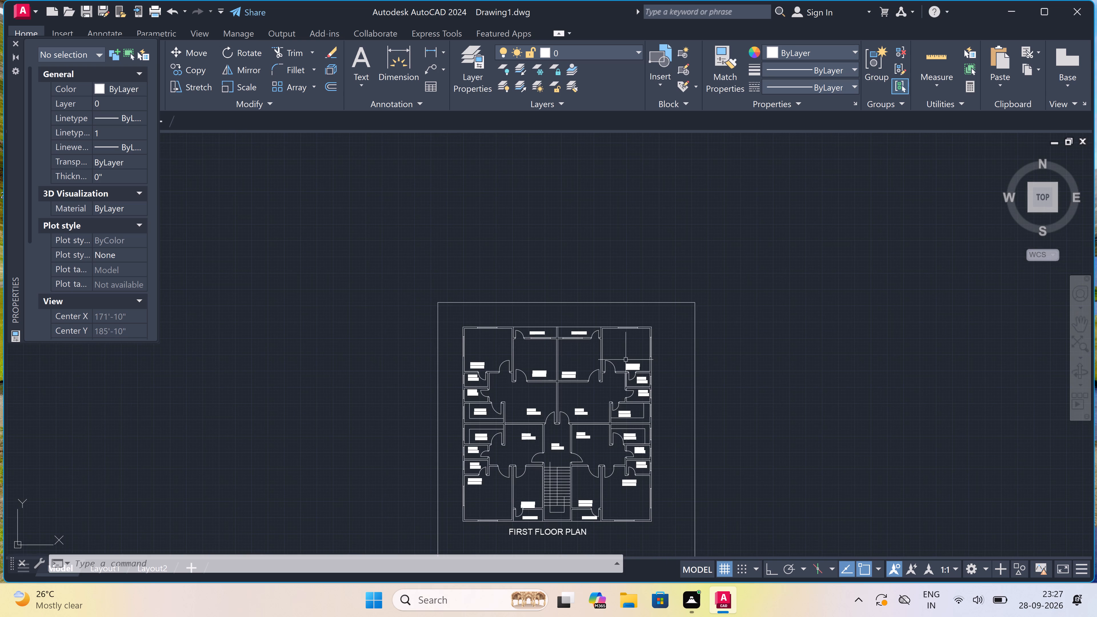
pyautogui.scroll(1, 626, 360)
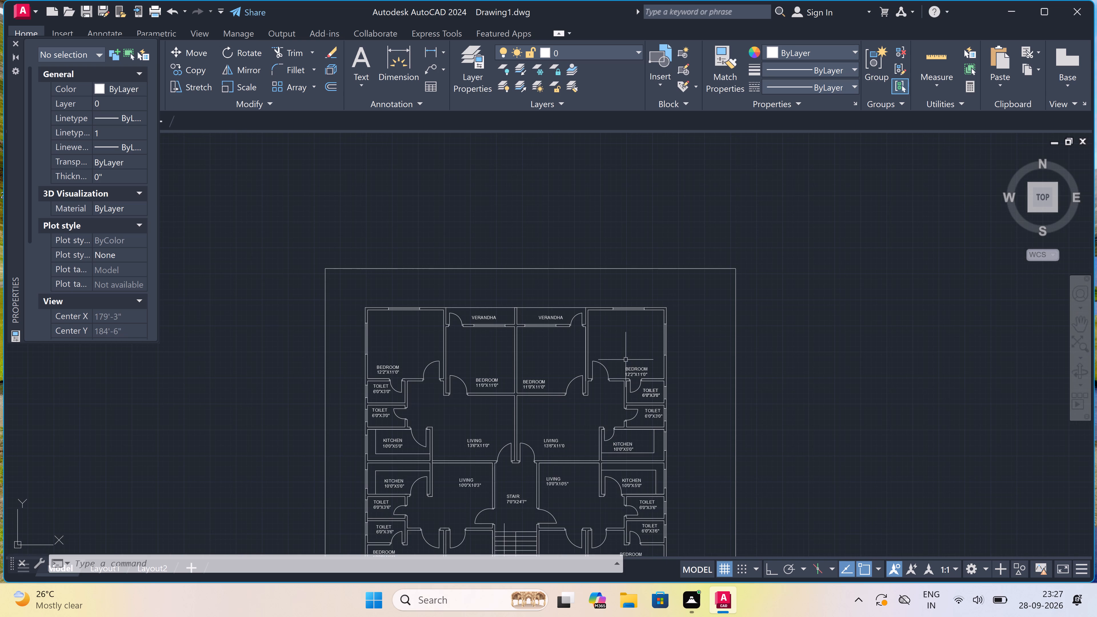
pyautogui.scroll(1, 626, 360)
pyautogui.scroll(-1, 626, 360)
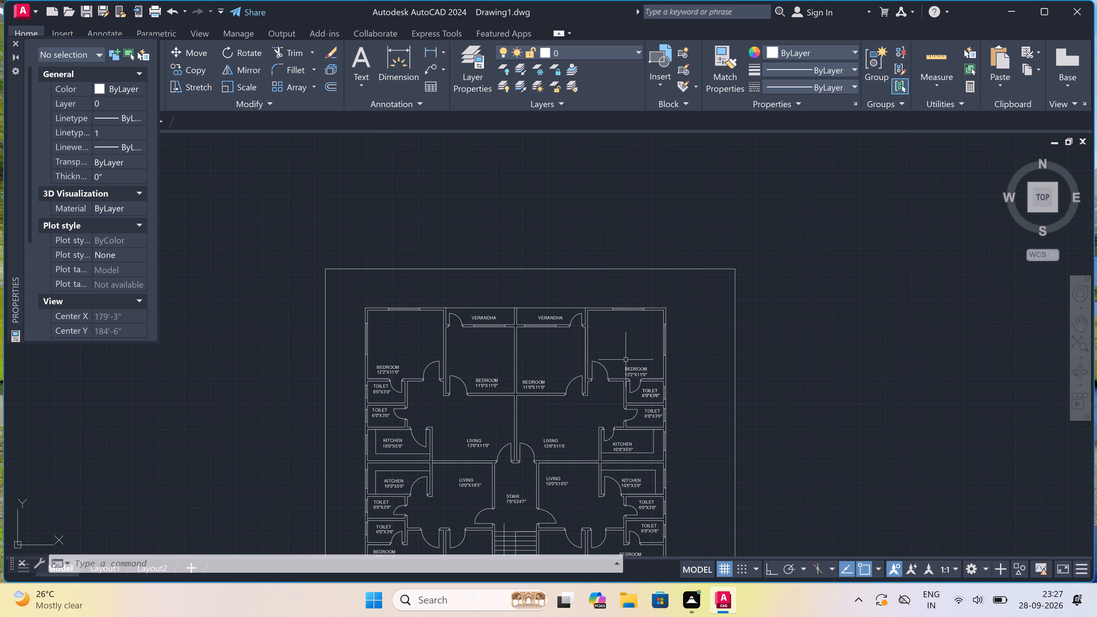
pyautogui.scroll(-1, 626, 360)
pyautogui.scroll(1, 626, 360)
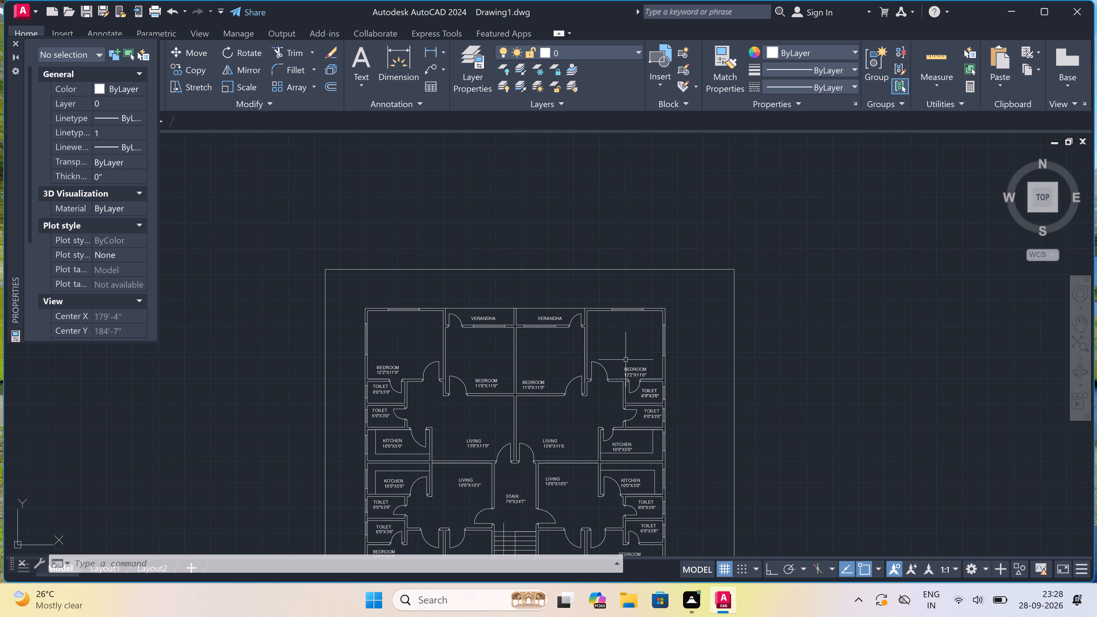
pyautogui.scroll(-1, 626, 360)
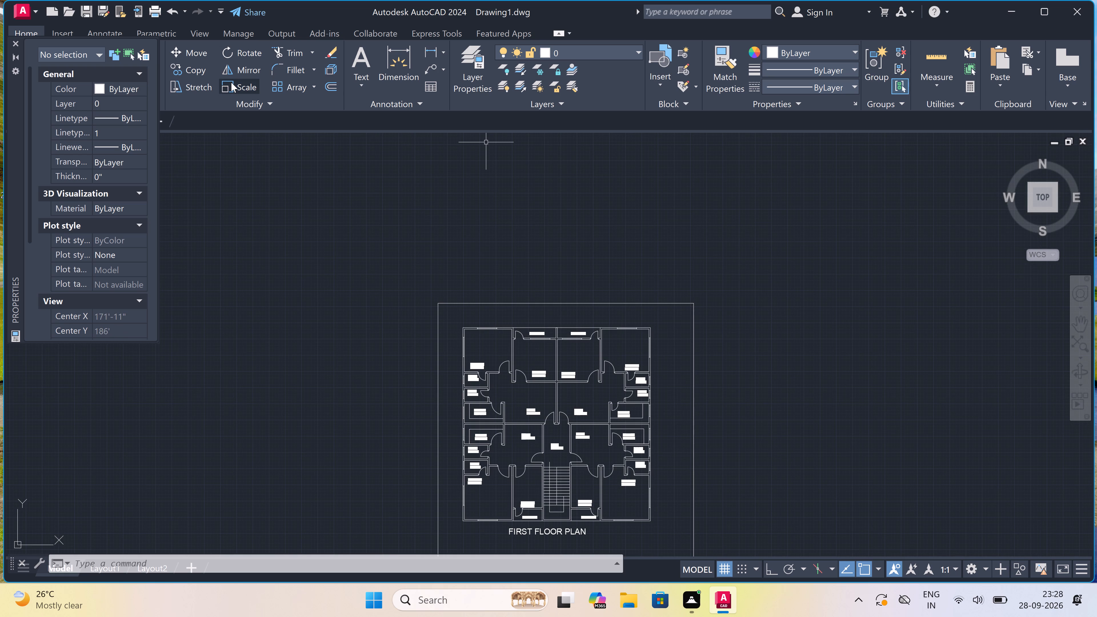
# Close the Properties palette and open the recent drawing GROUND FLOOR PLAN -4 27-09-26.
pyautogui.click(14, 40)
pyautogui.click(23, 11)
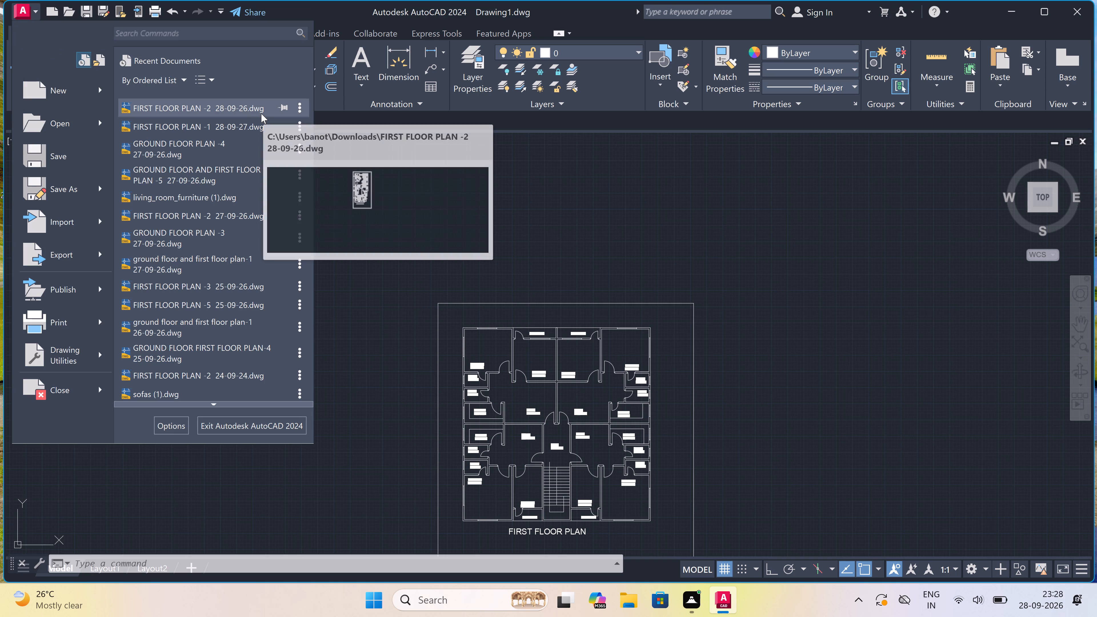
pyautogui.moveTo(250, 131); pyautogui.dragTo(246, 136)
pyautogui.click(246, 137)
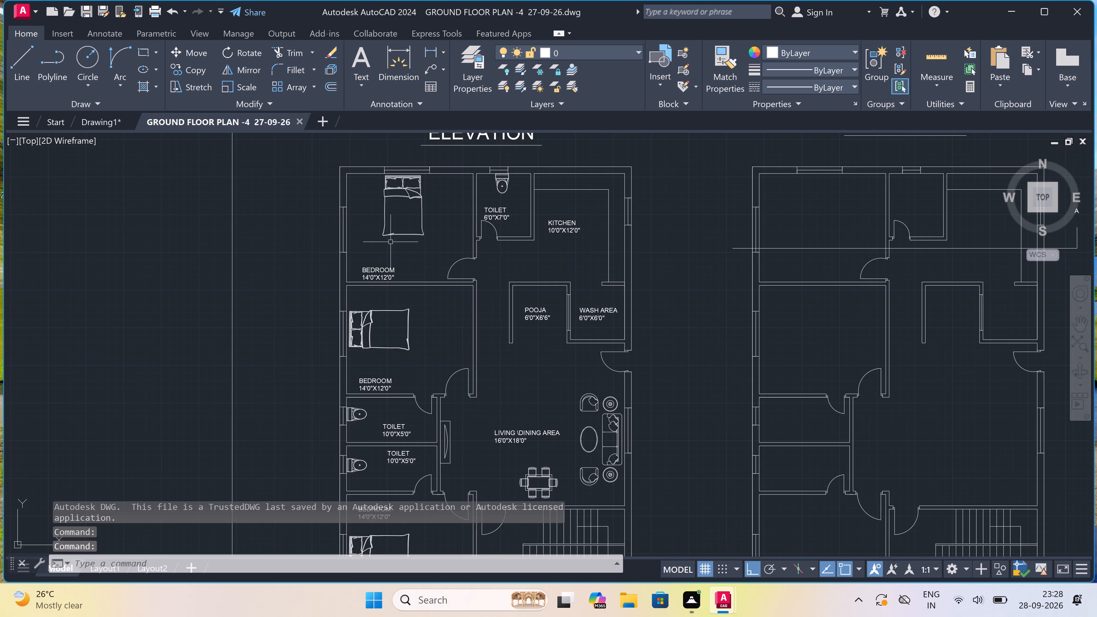
# Copy the bed from the second bedroom from the north and the six-chair dining set from the living/dining area to the clipboard.
pyautogui.scroll(2, 407, 352)
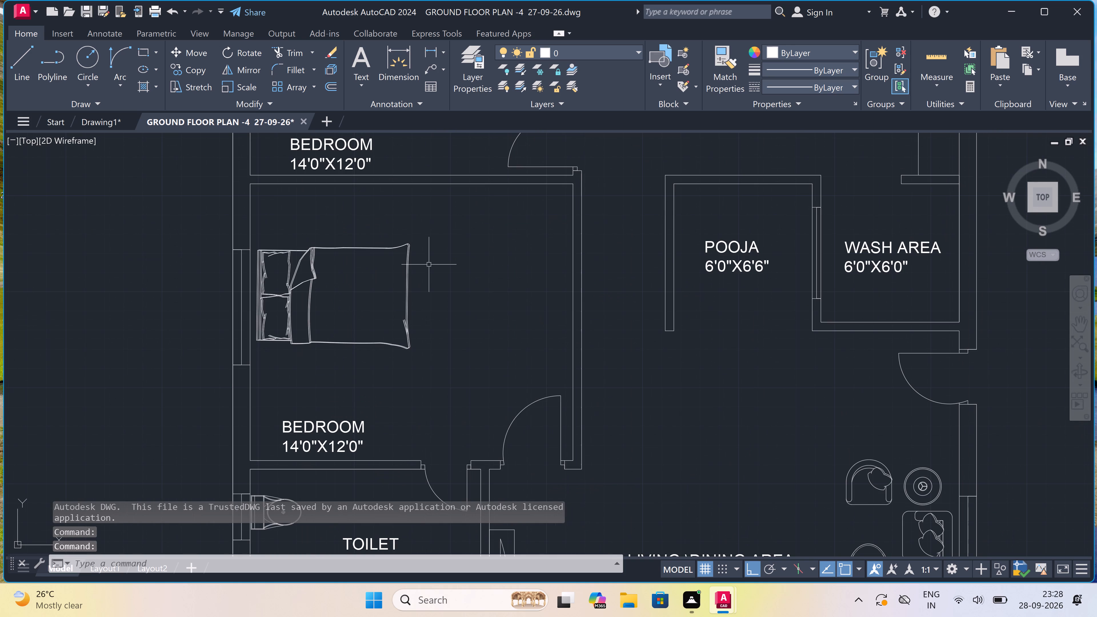
pyautogui.doubleClick(439, 220)
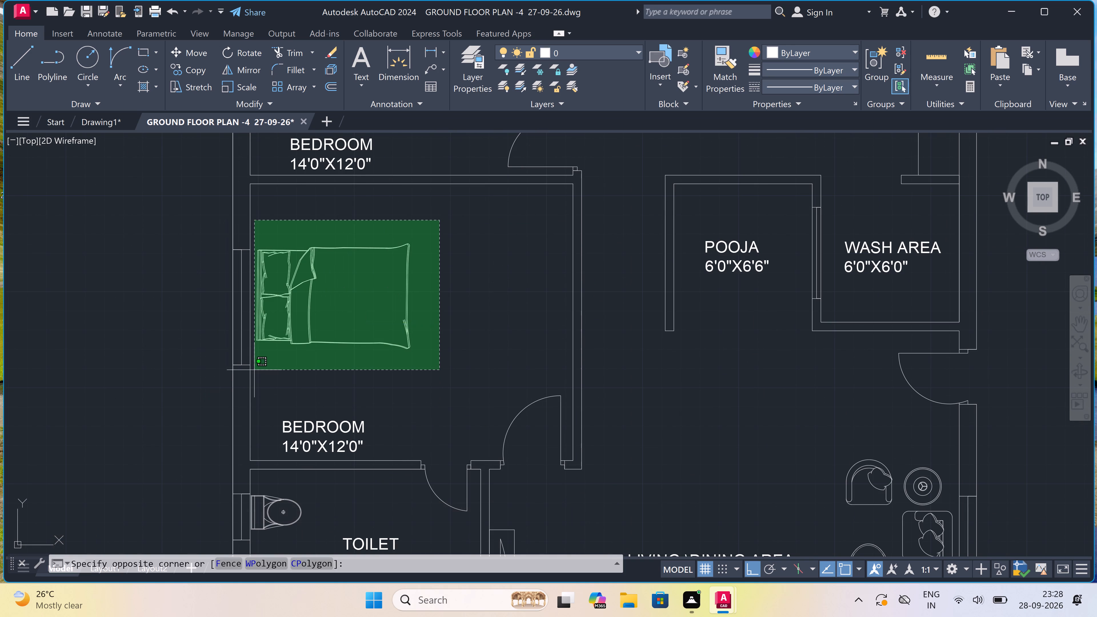
pyautogui.click(254, 369)
pyautogui.scroll(-2, 311, 337)
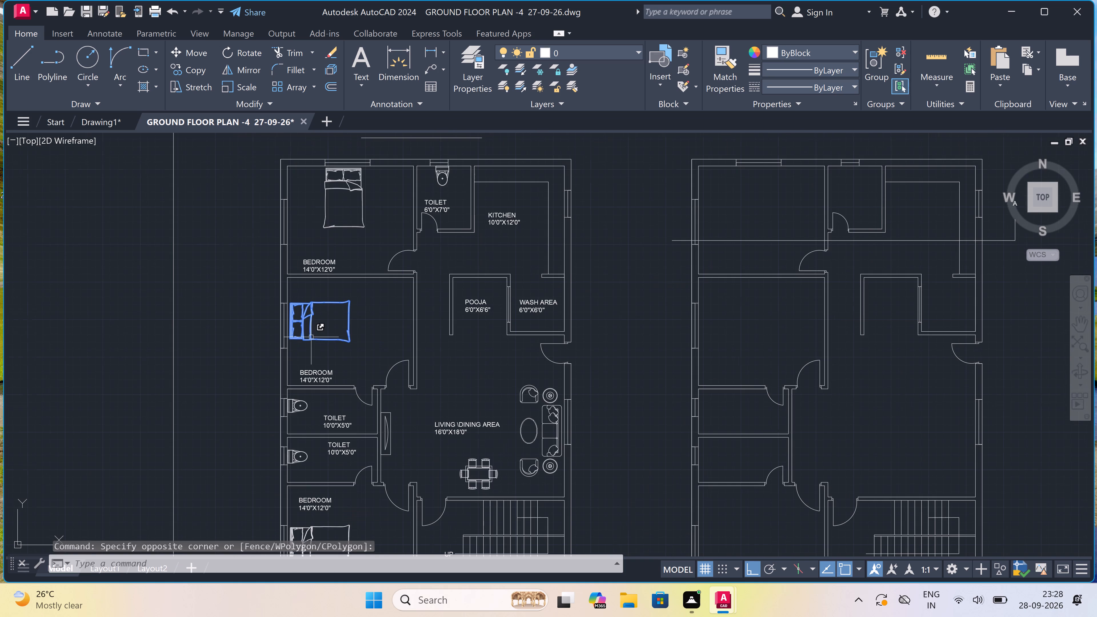
pyautogui.scroll(-2, 310, 338)
pyautogui.scroll(4, 388, 411)
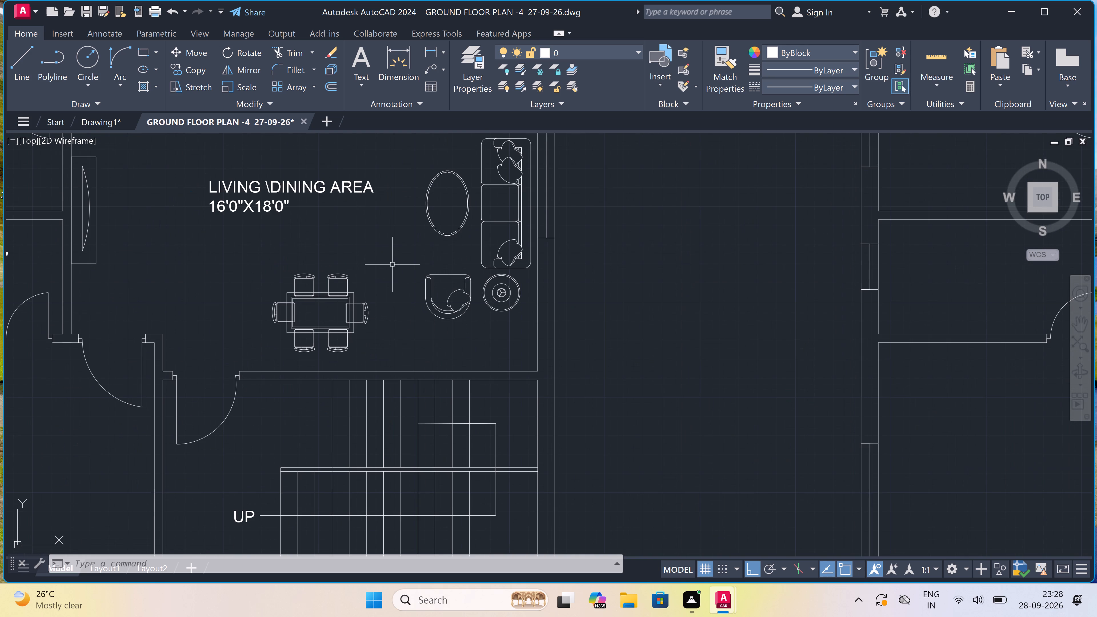
pyautogui.click(392, 265)
pyautogui.click(232, 357)
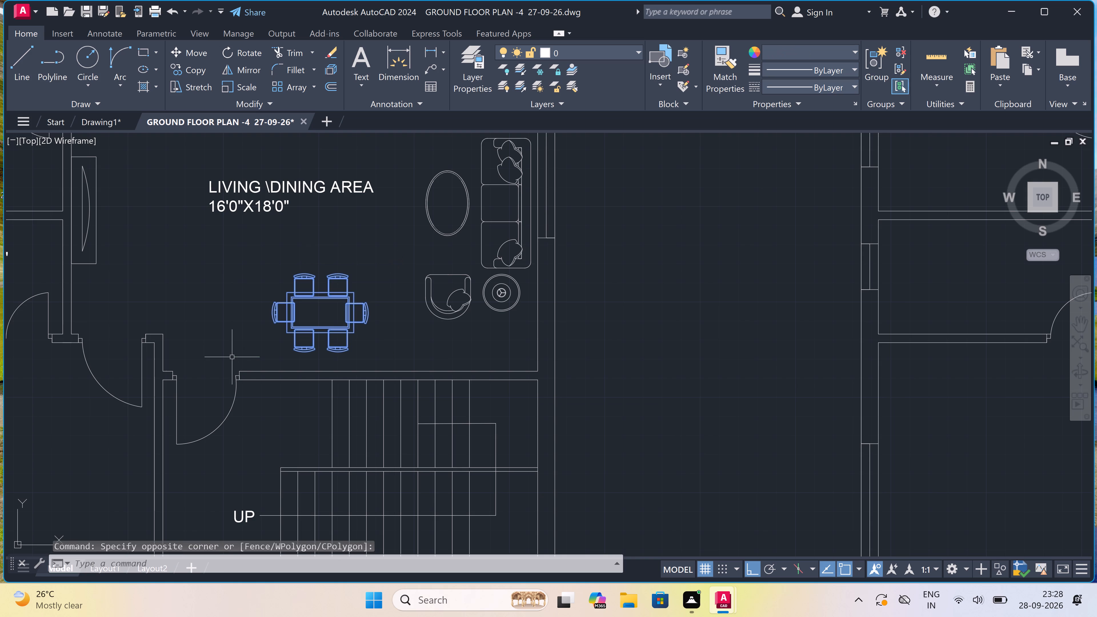
pyautogui.hotkey('ctrl', 'c')
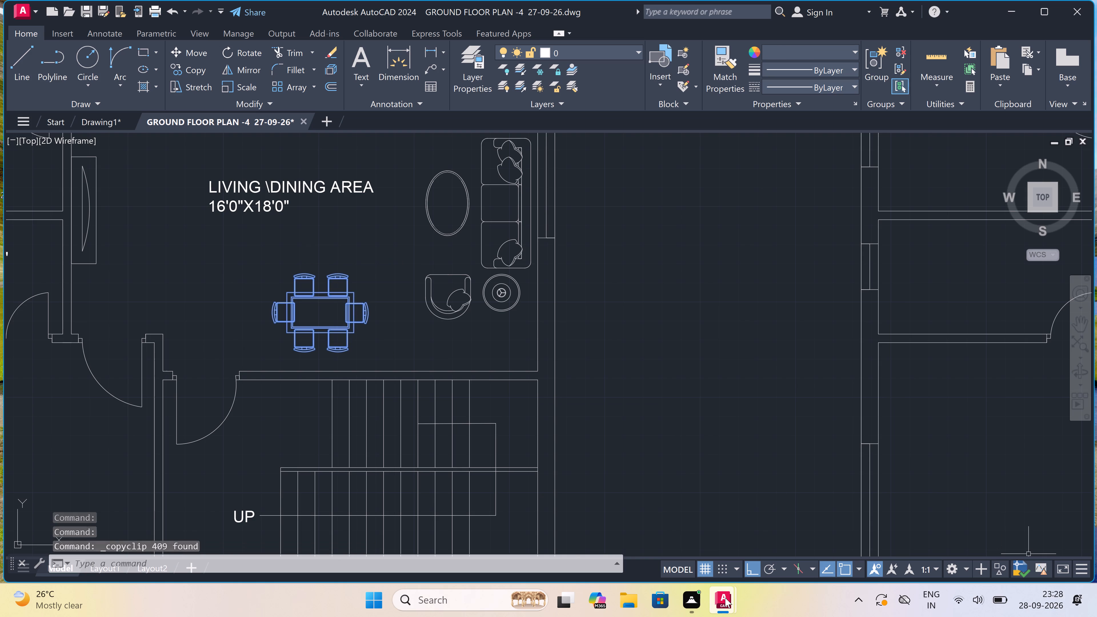
# Switch to Drawing1 and paste the bed and dining set in the empty space west of the plan's border.
pyautogui.click(698, 539)
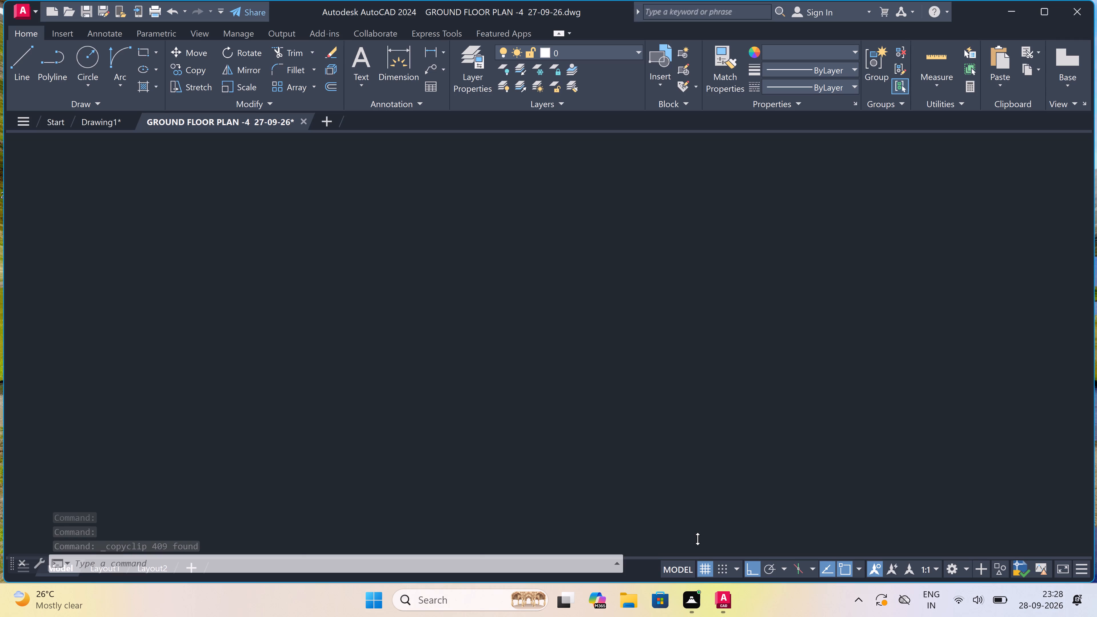
pyautogui.hotkey('ctrl', 'v')
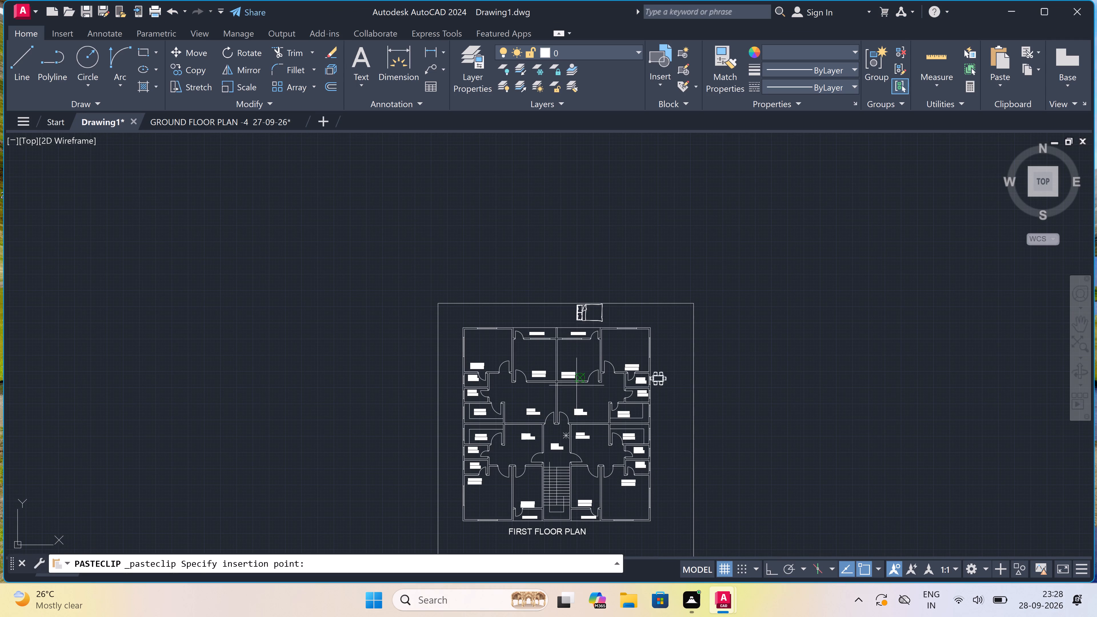
pyautogui.click(324, 429)
# Rotate the pasted bed 90° with Ortho on, so that its pillows face south.
pyautogui.scroll(2, 317, 275)
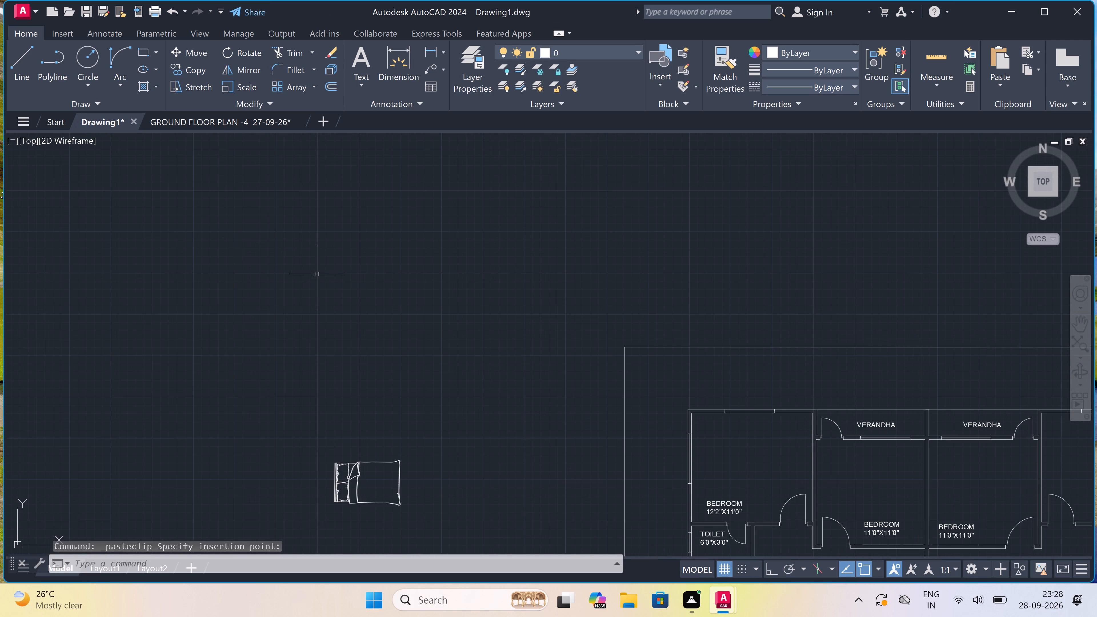
pyautogui.scroll(-1, 318, 274)
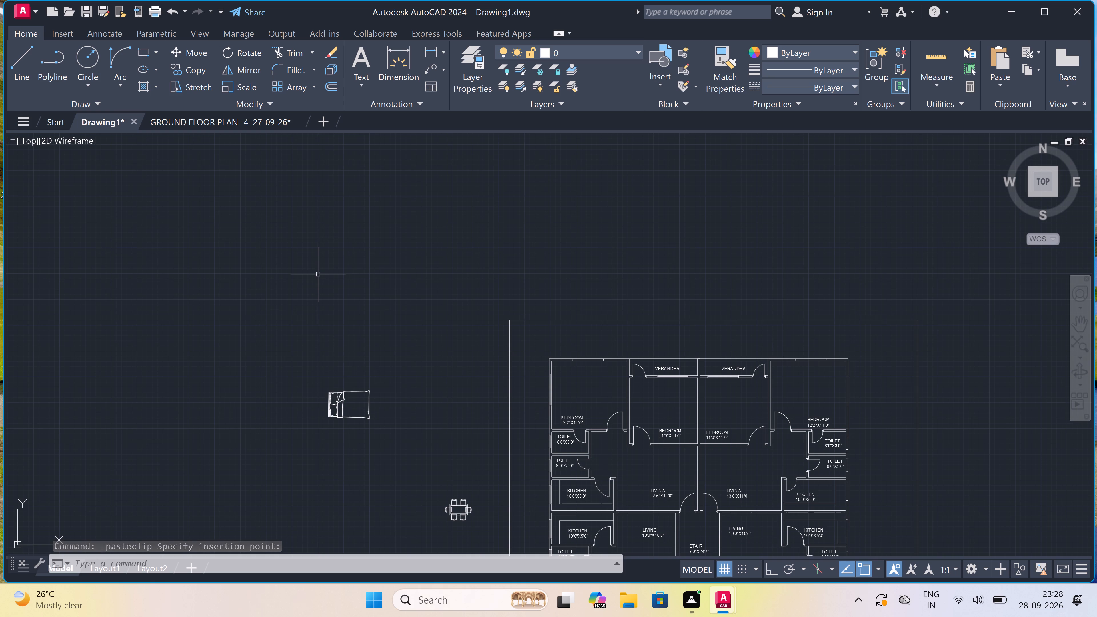
pyautogui.scroll(-2, 318, 274)
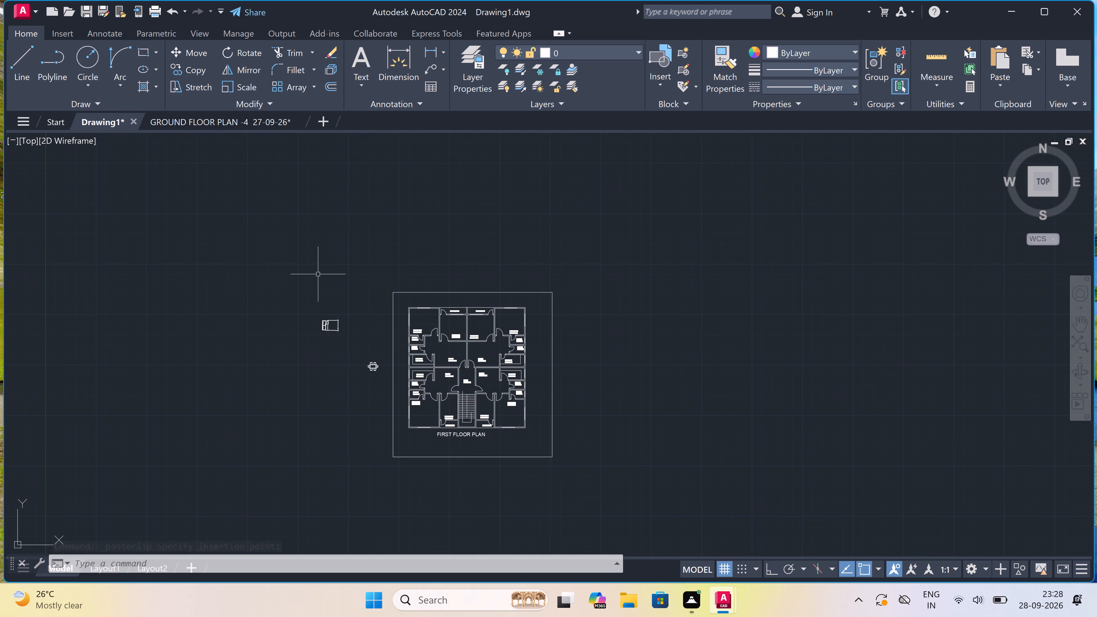
pyautogui.scroll(2, 321, 342)
pyautogui.scroll(1, 383, 270)
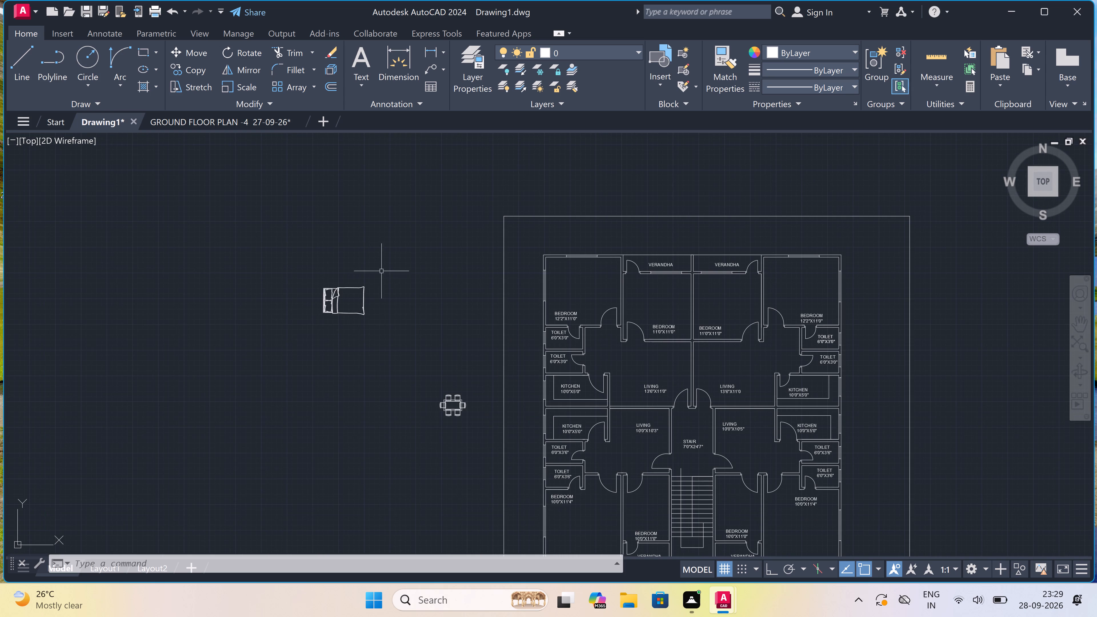
pyautogui.click(385, 271)
pyautogui.click(84, 401)
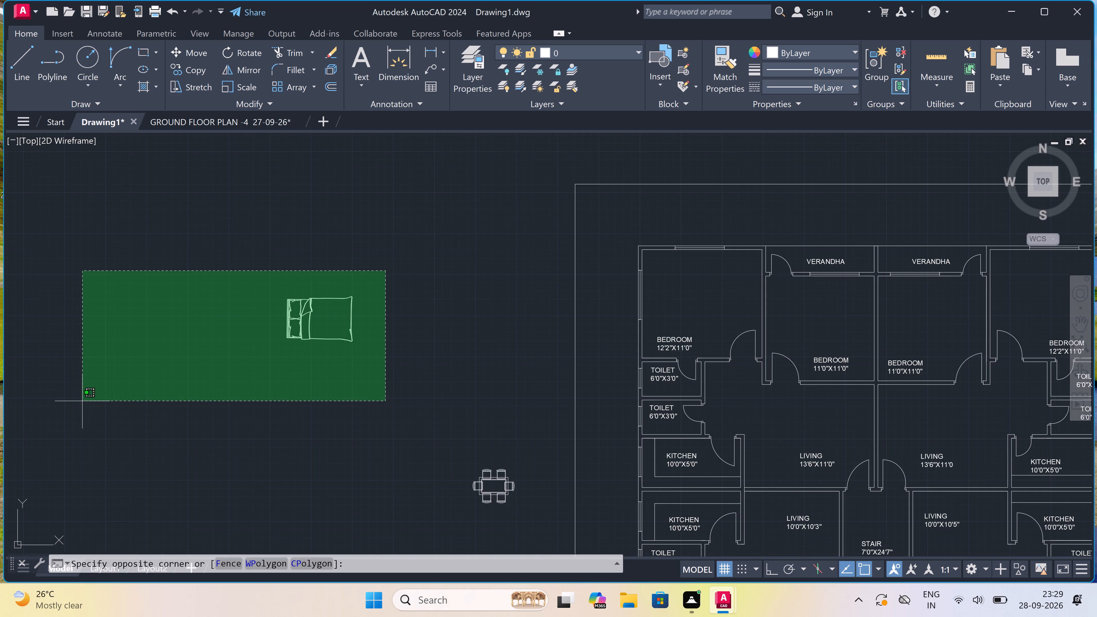
pyautogui.click(253, 49)
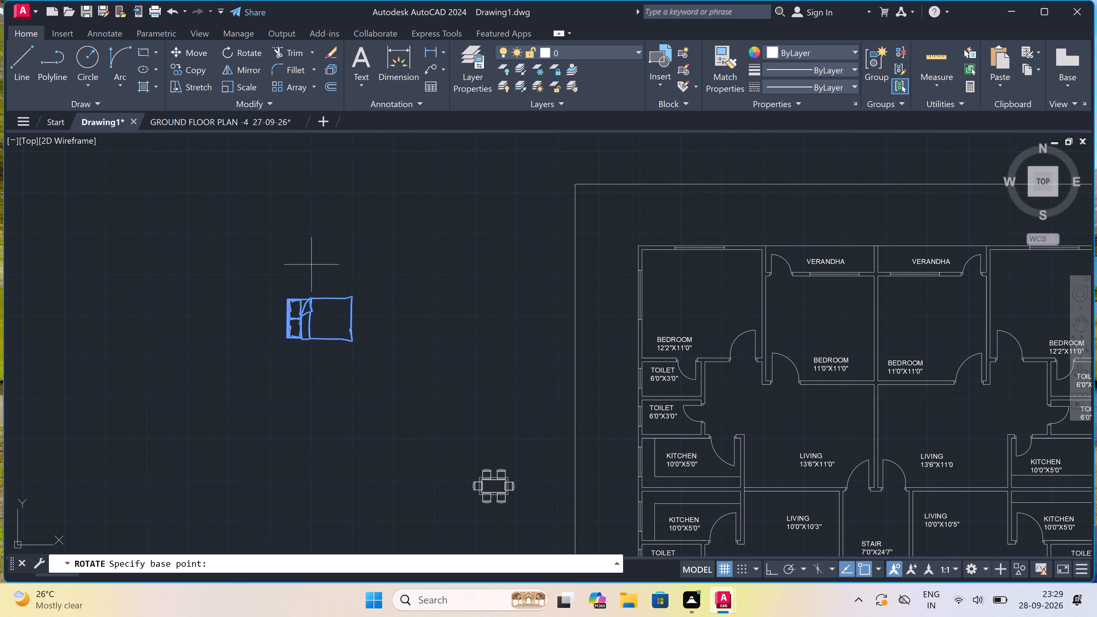
pyautogui.click(309, 306)
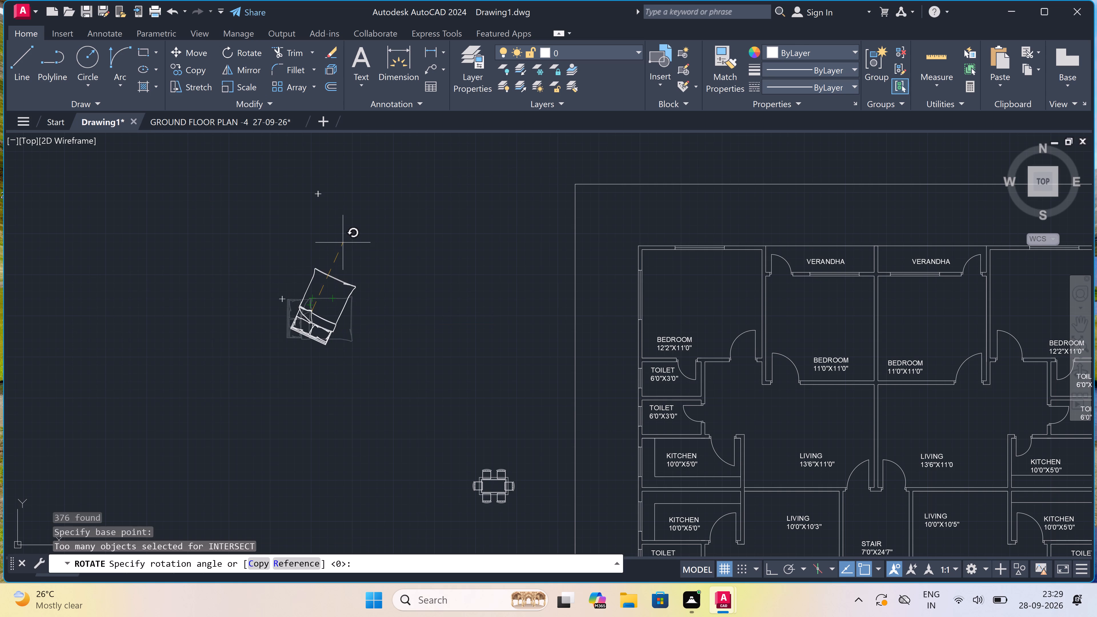
pyautogui.press('F8')
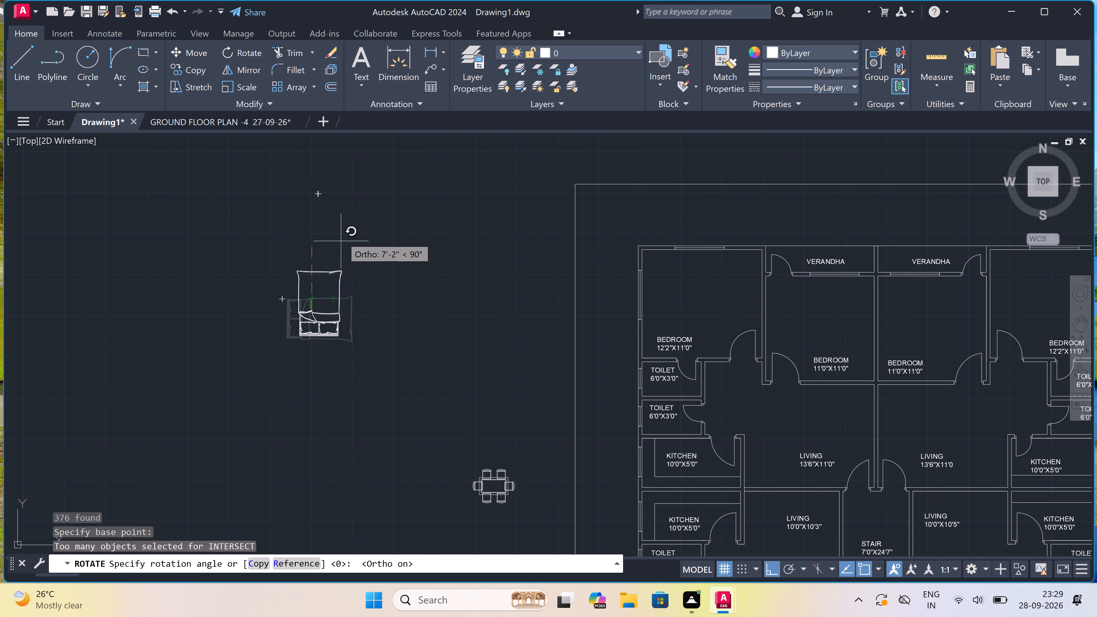
pyautogui.click(345, 224)
# Copy the rotated bed with Ortho off into the southwest 10'0"X11'4" bedroom, headboard near the south window.
pyautogui.click(364, 255)
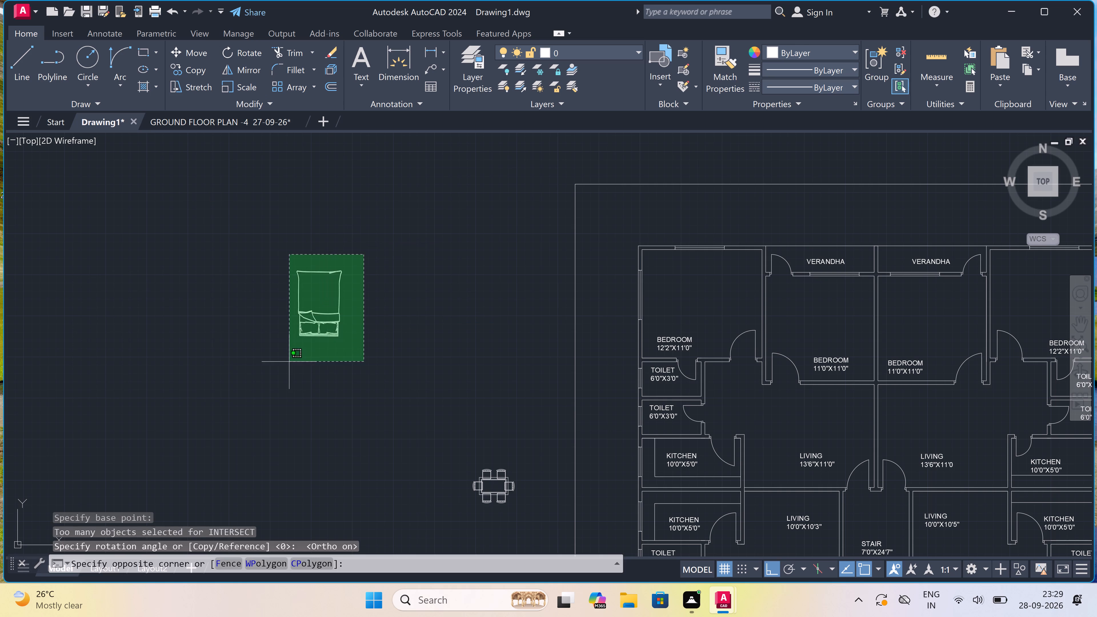
pyautogui.click(289, 362)
pyautogui.click(197, 69)
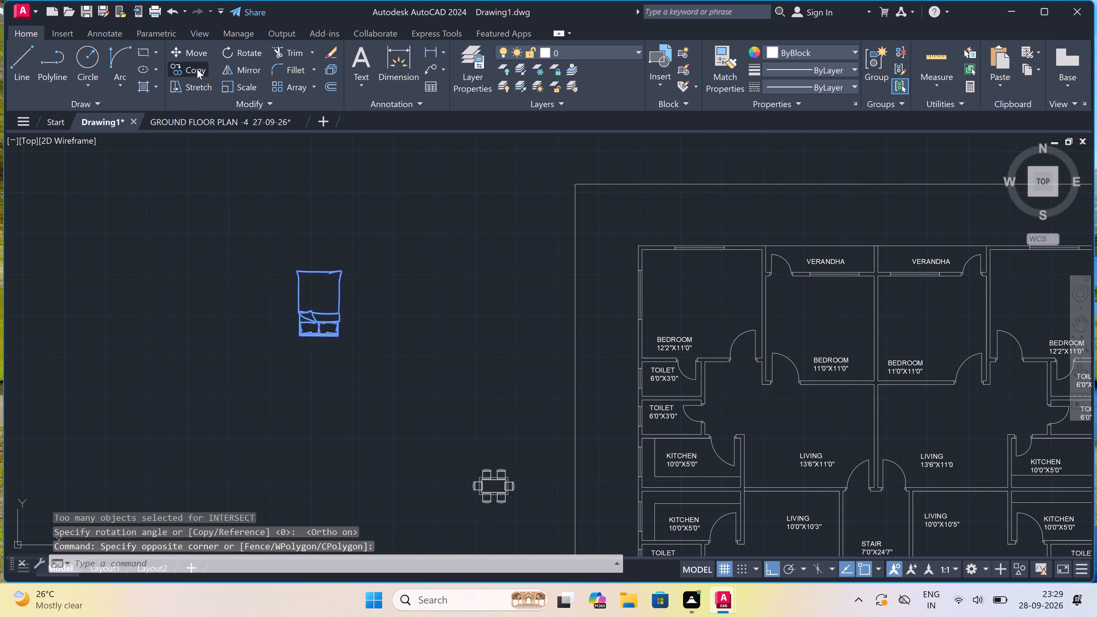
pyautogui.scroll(3, 316, 352)
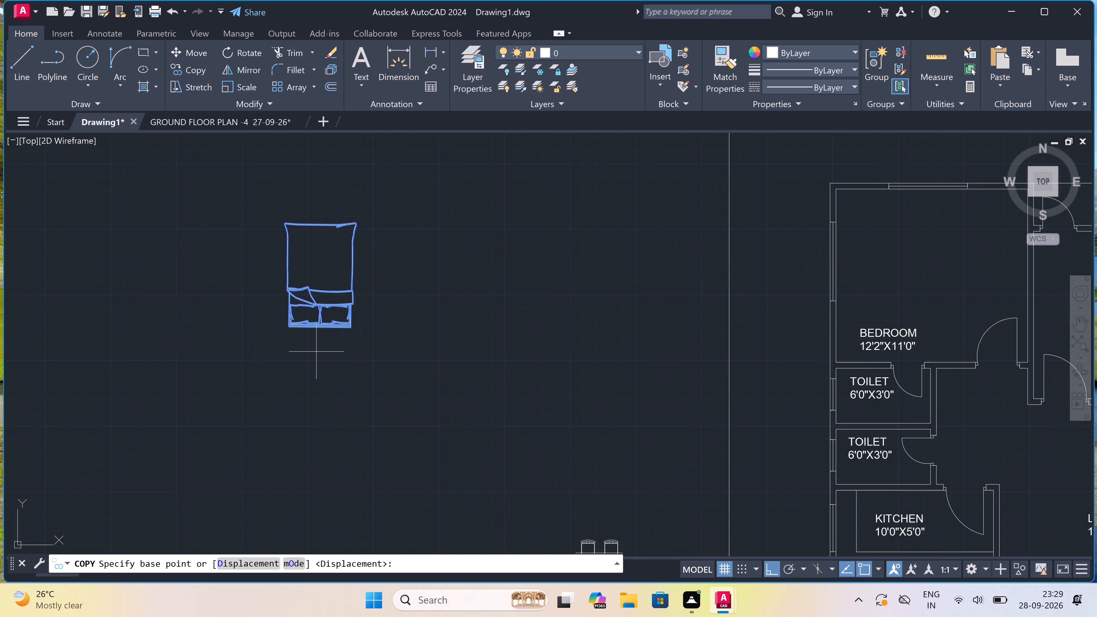
pyautogui.click(321, 314)
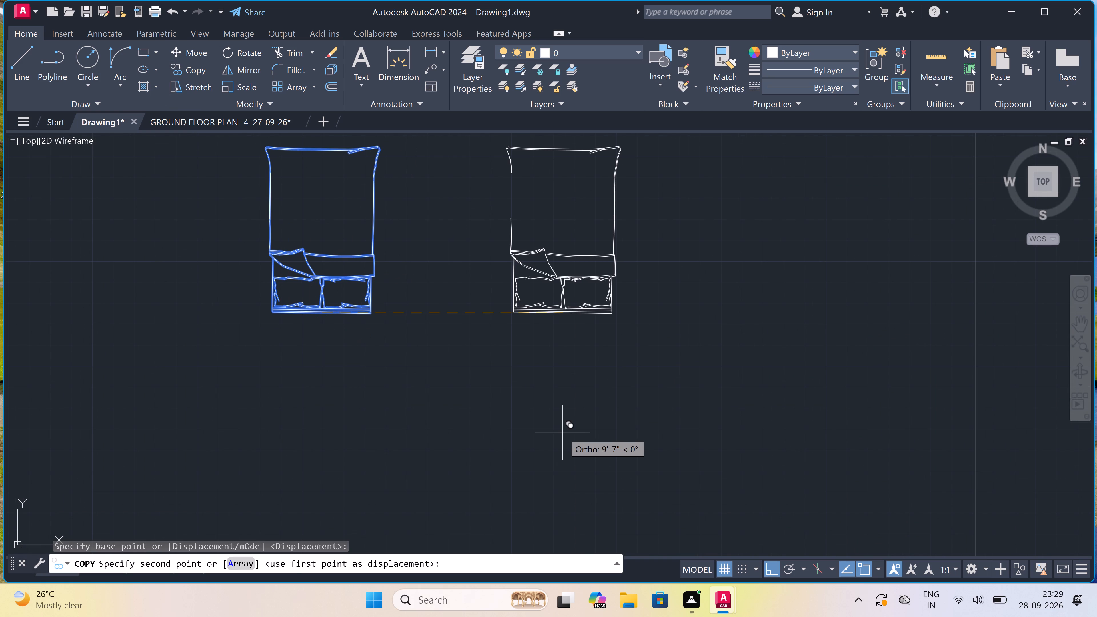
pyautogui.press('F8')
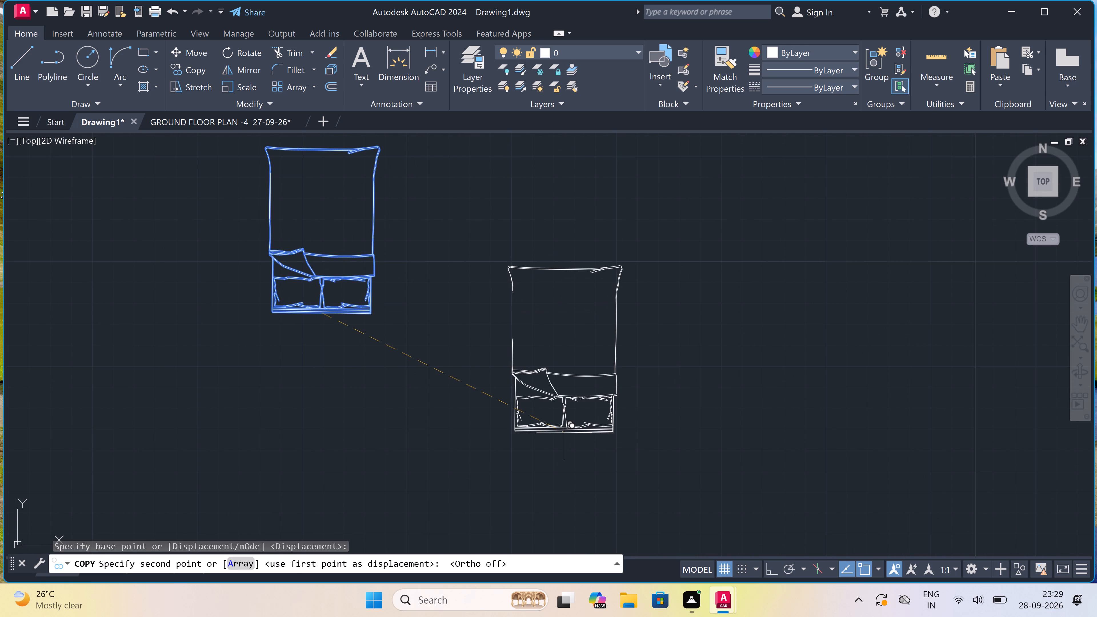
pyautogui.scroll(-5, 572, 426)
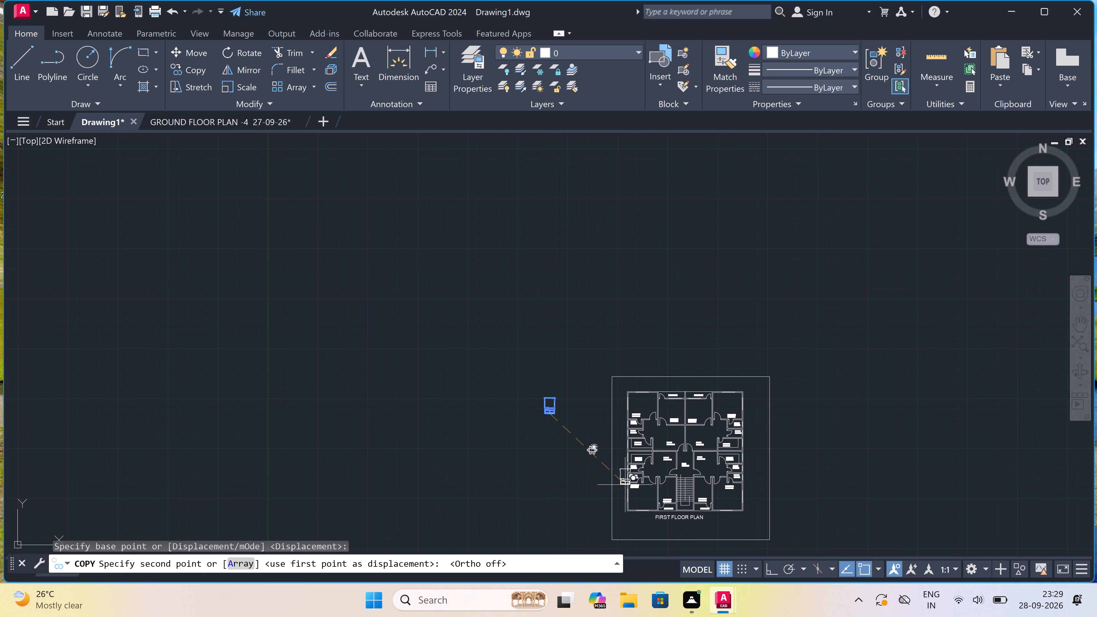
pyautogui.scroll(4, 656, 524)
pyautogui.scroll(1, 544, 328)
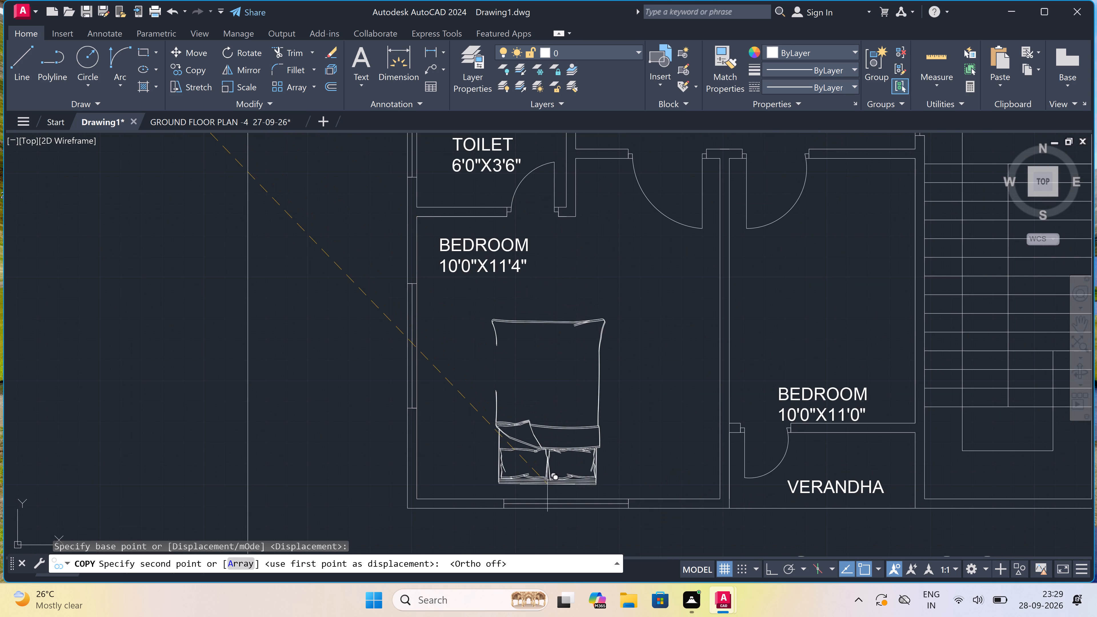
pyautogui.scroll(1, 547, 484)
pyautogui.click(545, 495)
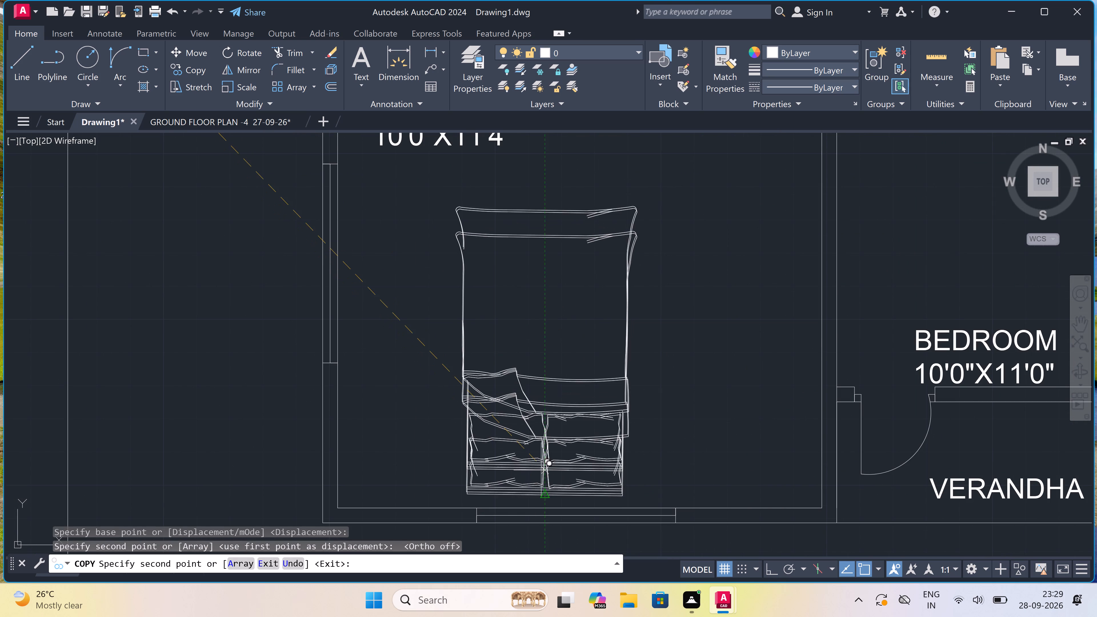
# Copy the bed into both 10'0"X11'0" bedrooms flanking the stair and the southeast 10'0"X11'4" bedroom, with pillows toward each room's south wall.
pyautogui.scroll(-4, 538, 465)
pyautogui.scroll(2, 671, 425)
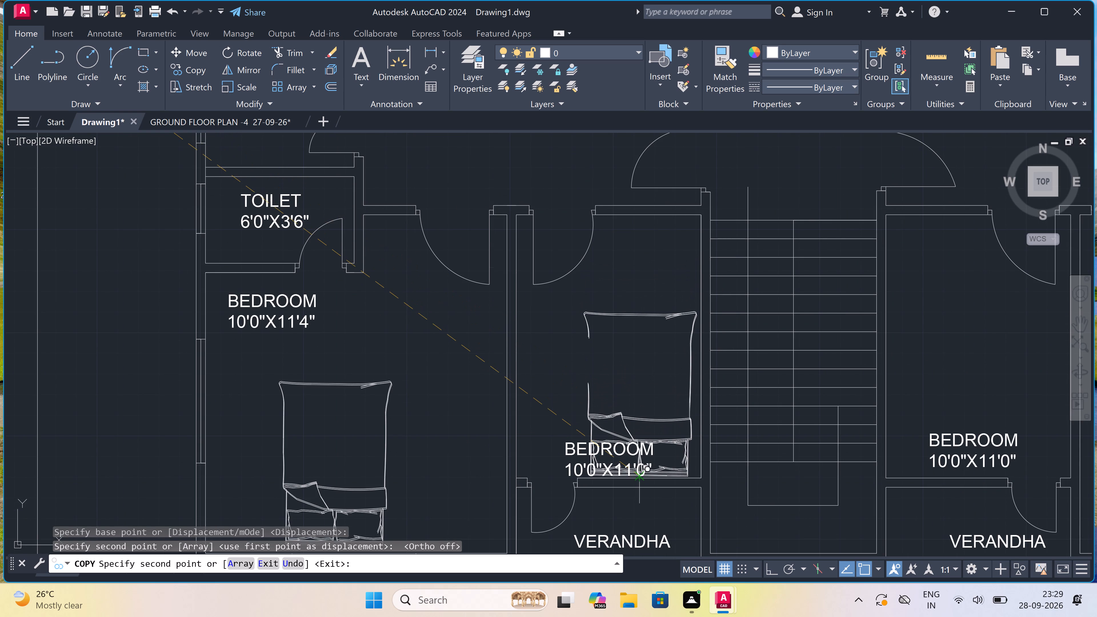
pyautogui.scroll(3, 636, 473)
pyautogui.click(646, 469)
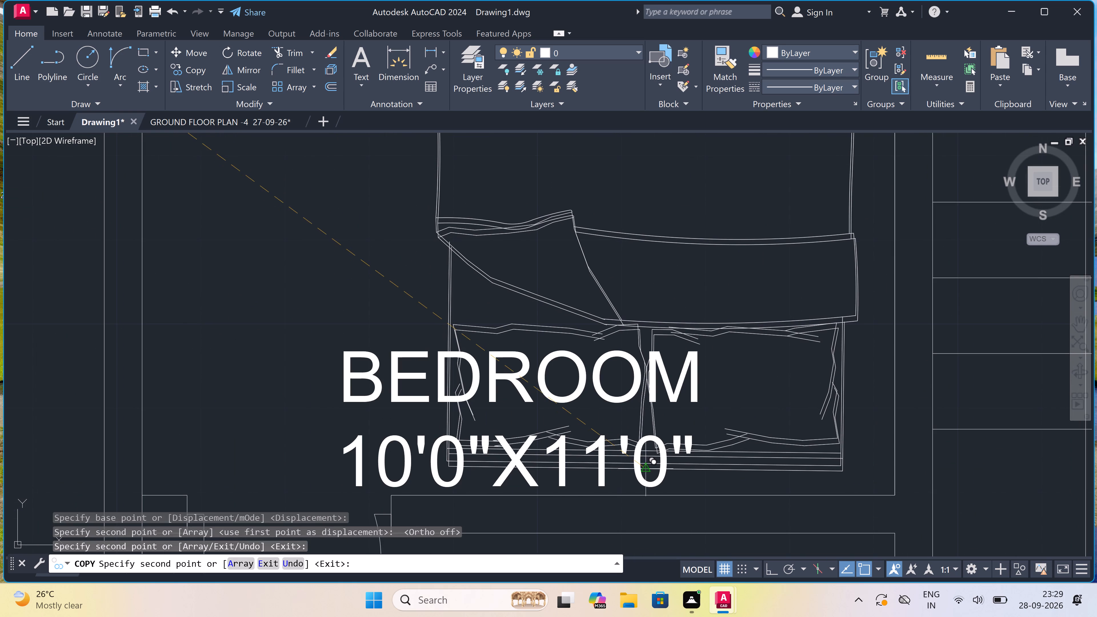
pyautogui.scroll(-5, 515, 419)
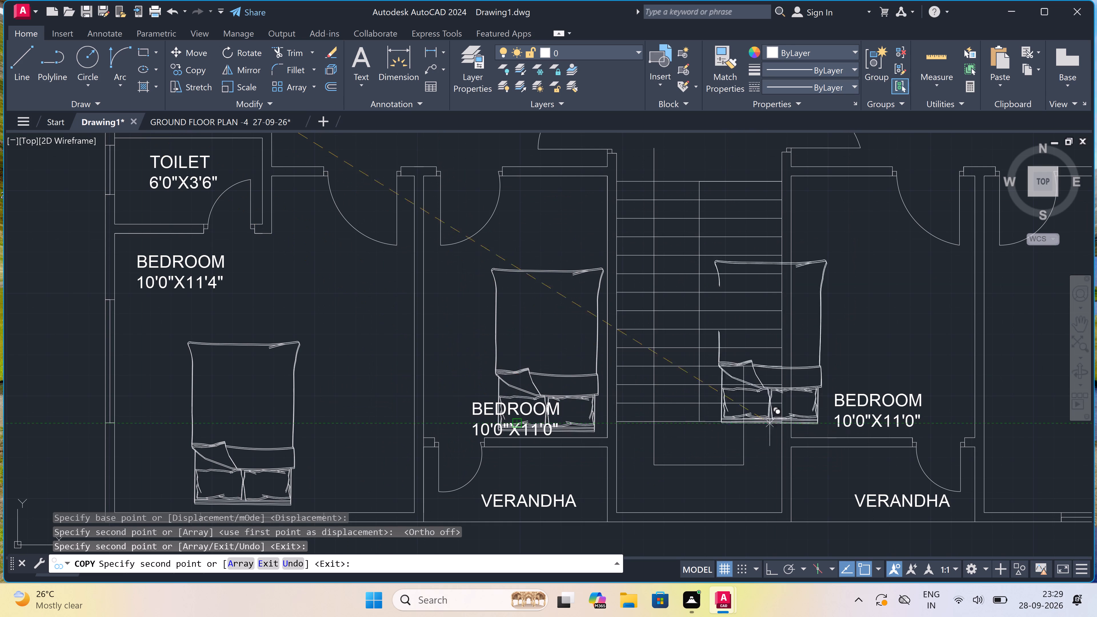
pyautogui.scroll(1, 788, 420)
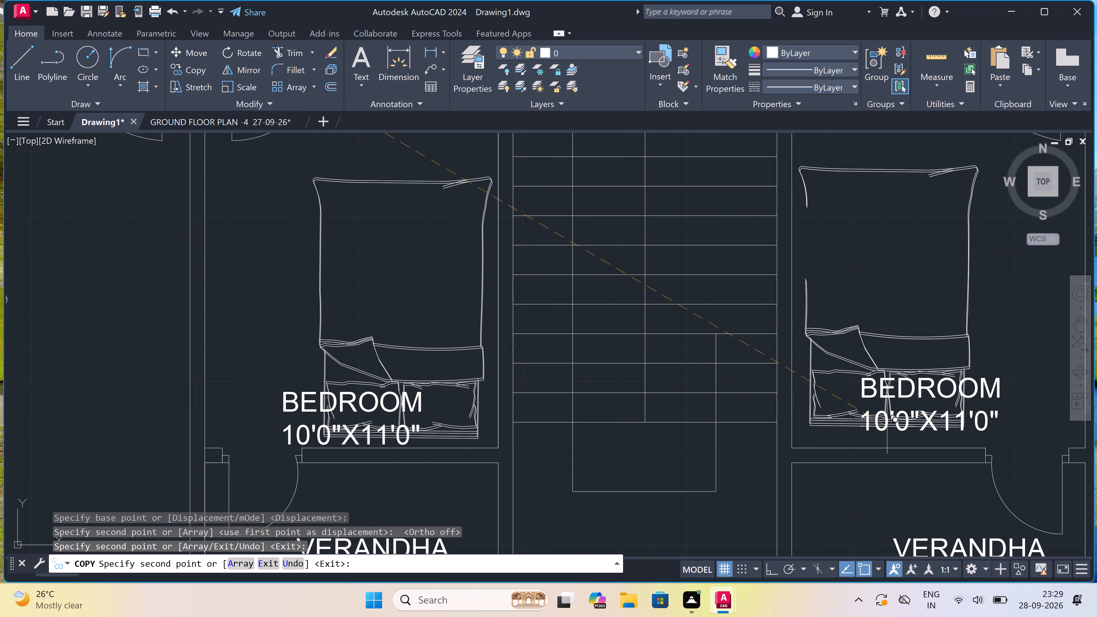
pyautogui.click(887, 426)
pyautogui.scroll(-5, 538, 418)
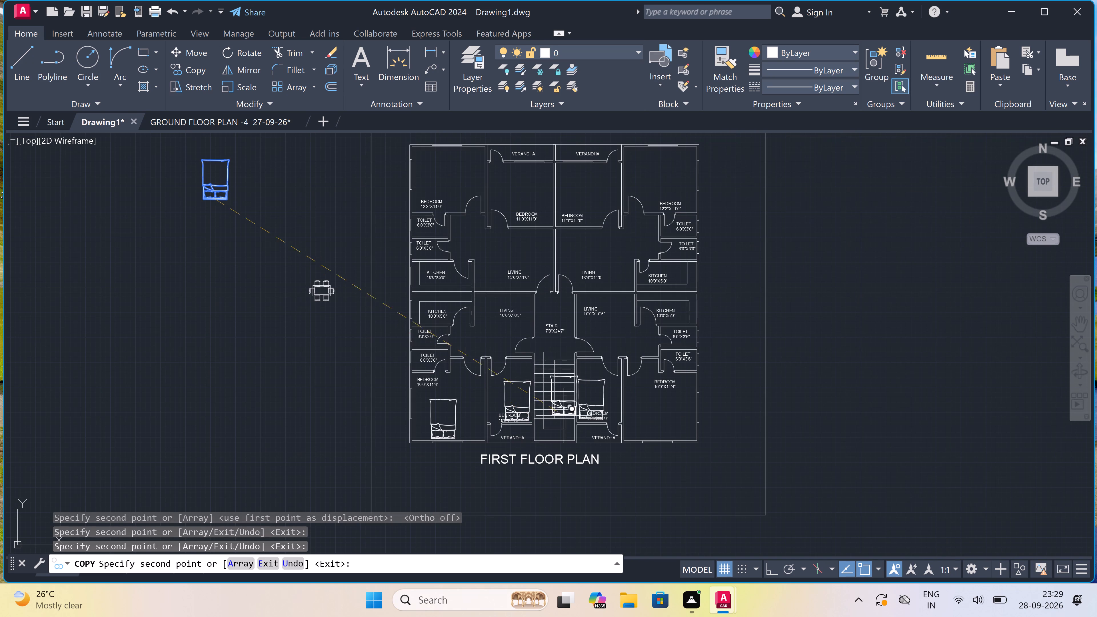
pyautogui.scroll(3, 675, 429)
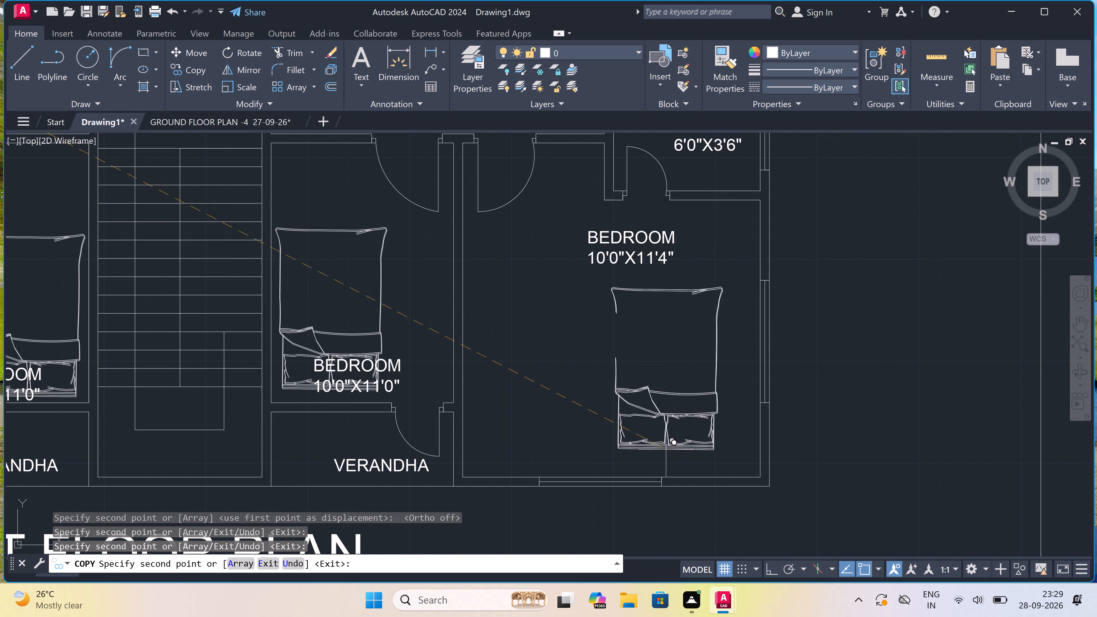
pyautogui.click(646, 471)
pyautogui.scroll(-3, 639, 447)
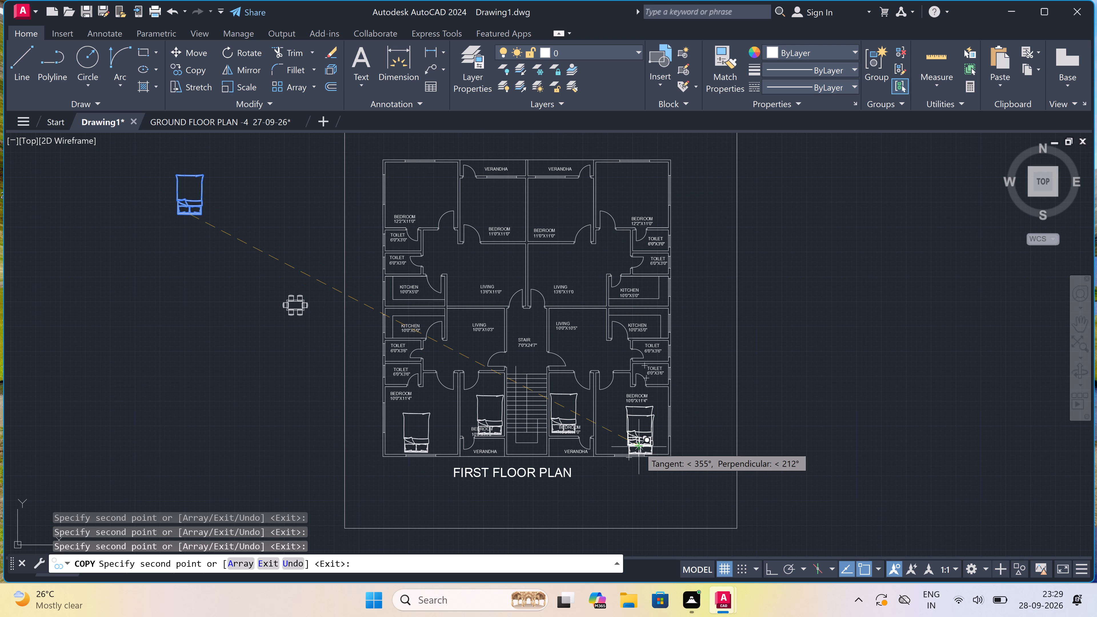
pyautogui.press('Escape')
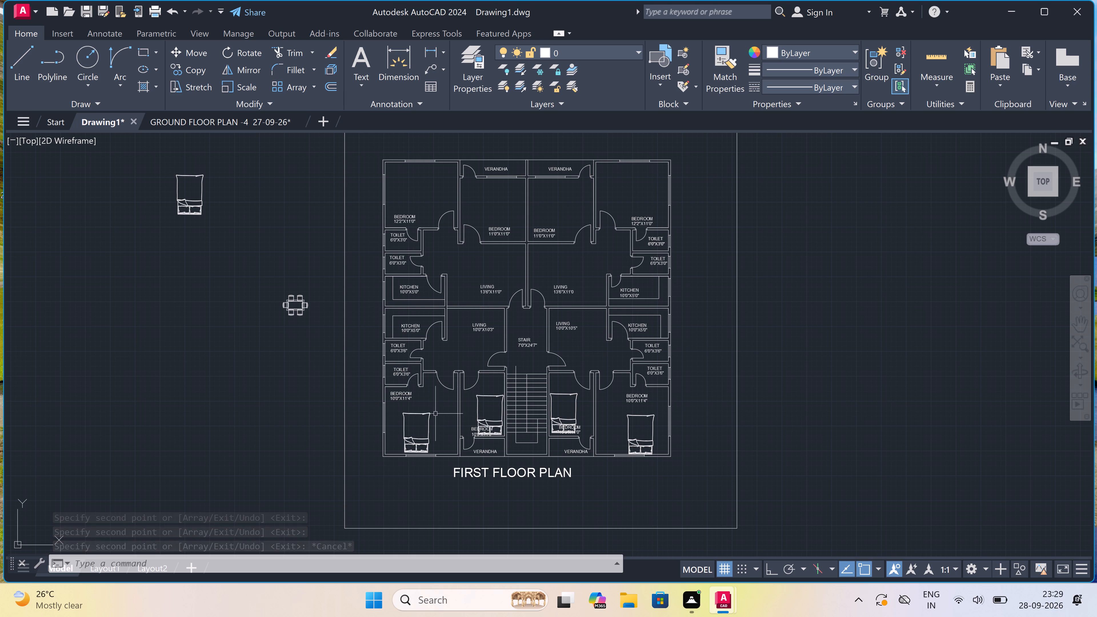
# Rotate the BEDROOM 10'0"X11'0" label west of the stair 90° counterclockwise with Ortho on, so it reads upward.
pyautogui.scroll(2, 467, 440)
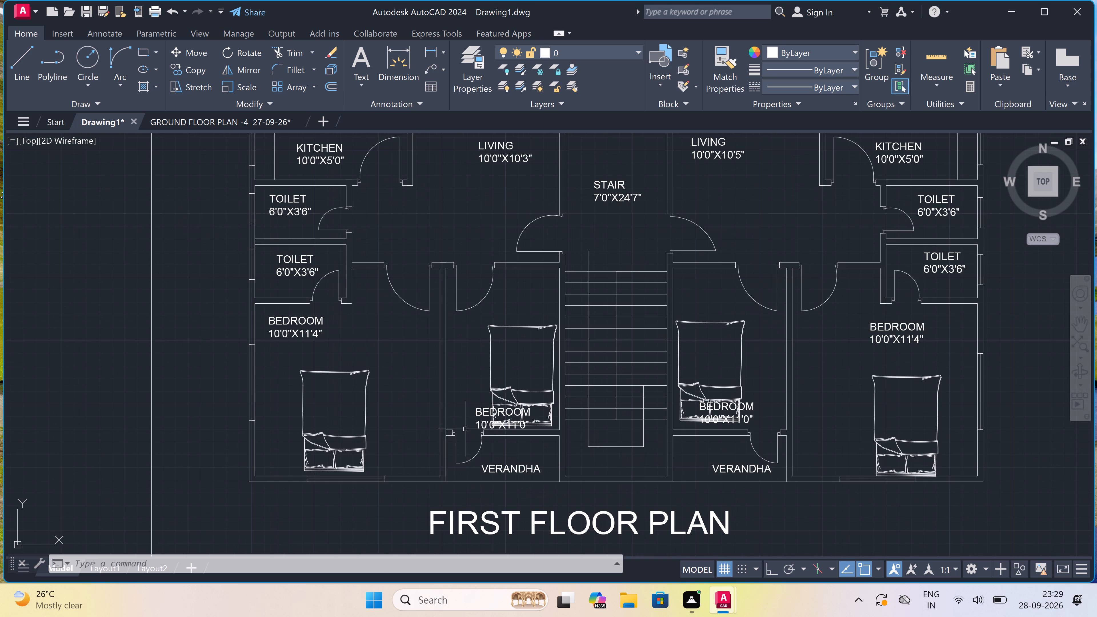
pyautogui.scroll(2, 467, 427)
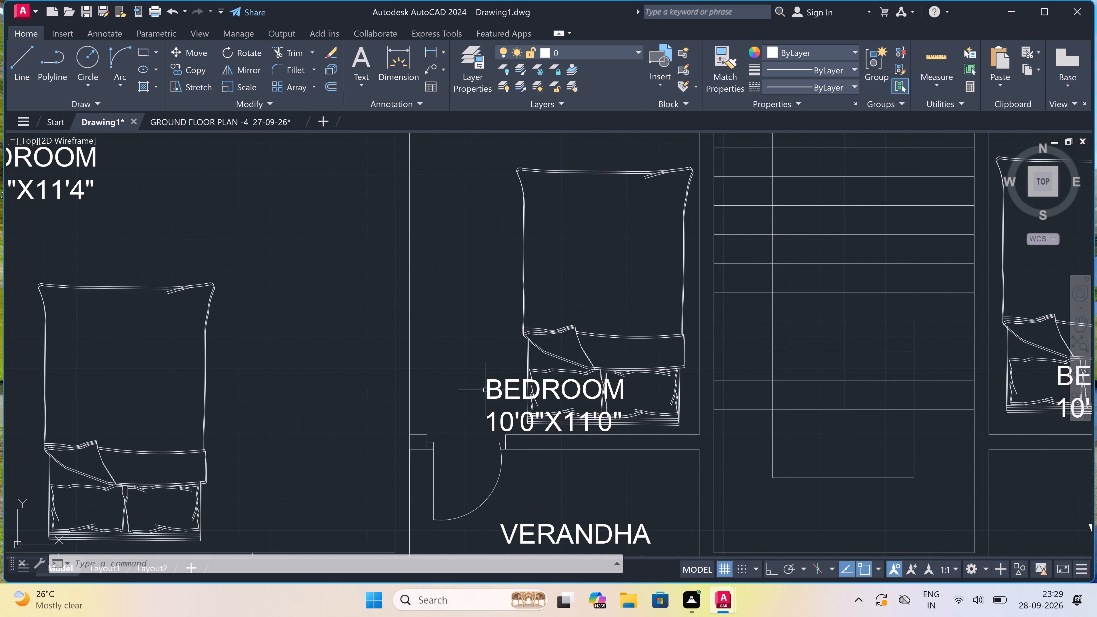
pyautogui.click(489, 382)
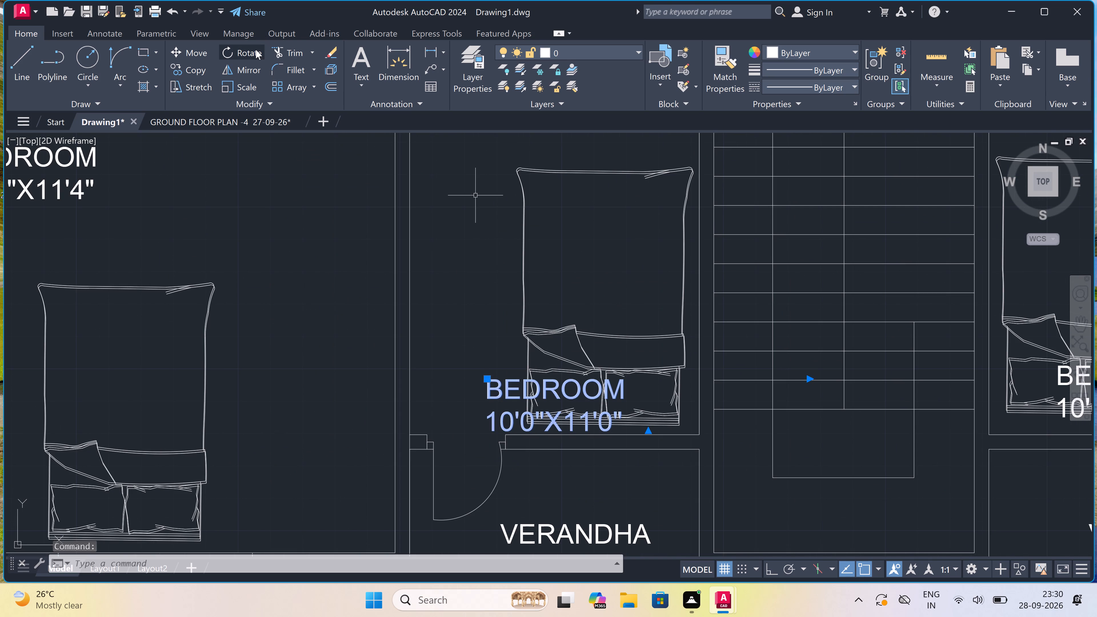
pyautogui.click(254, 51)
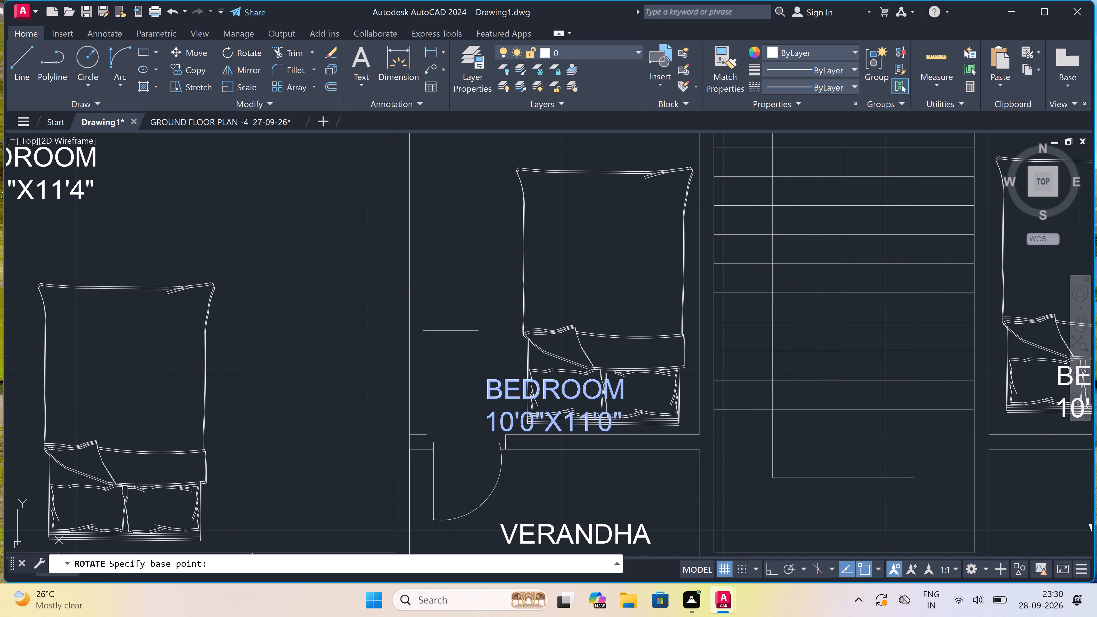
pyautogui.click(497, 396)
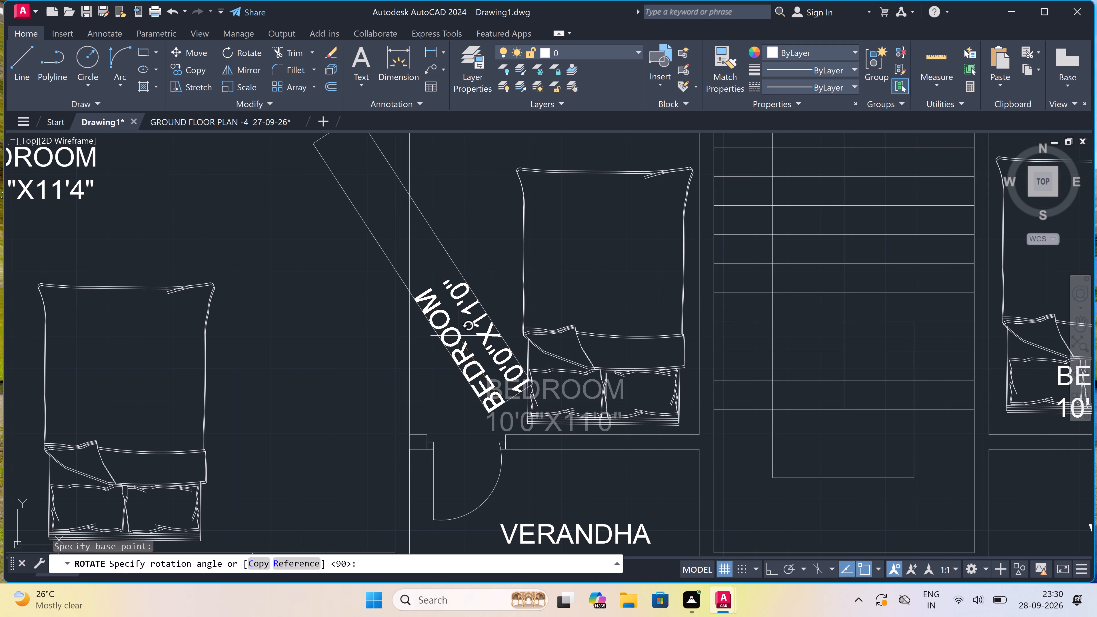
pyautogui.press('F8')
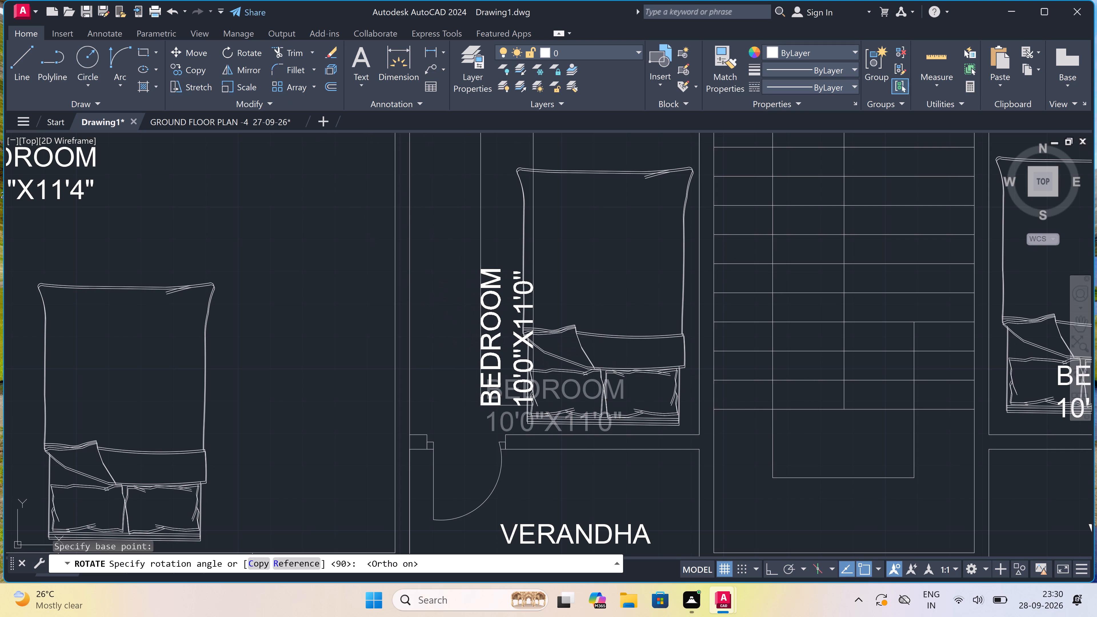
pyautogui.doubleClick(495, 269)
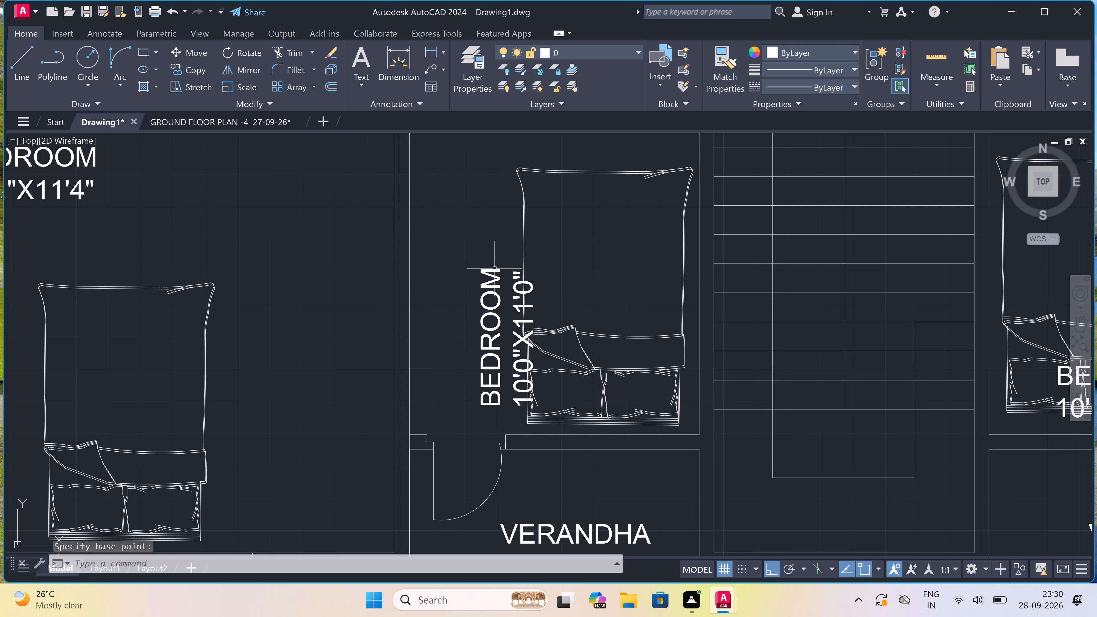
# Move the rotated bedroom label west into the clear space between the bed and the room's west wall.
pyautogui.click(489, 277)
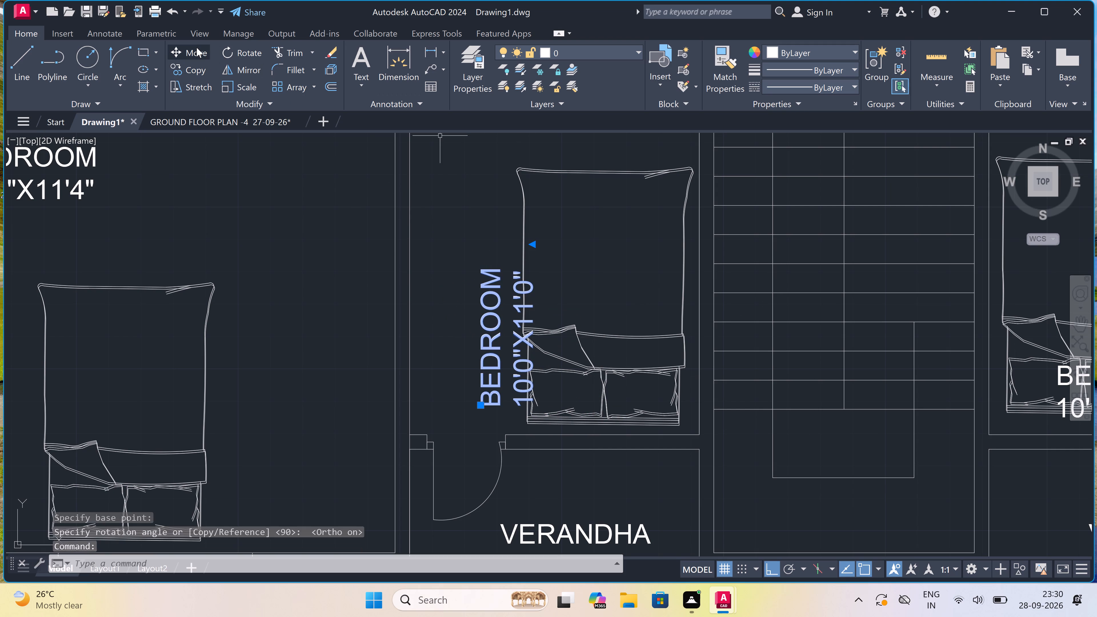
pyautogui.click(196, 48)
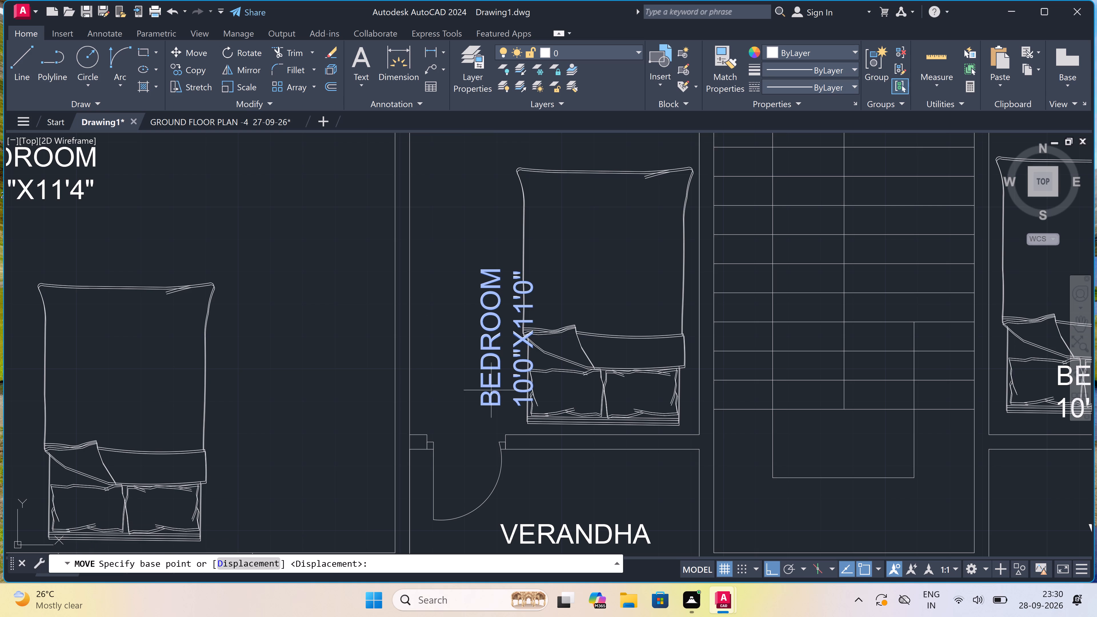
pyautogui.click(485, 356)
pyautogui.click(439, 320)
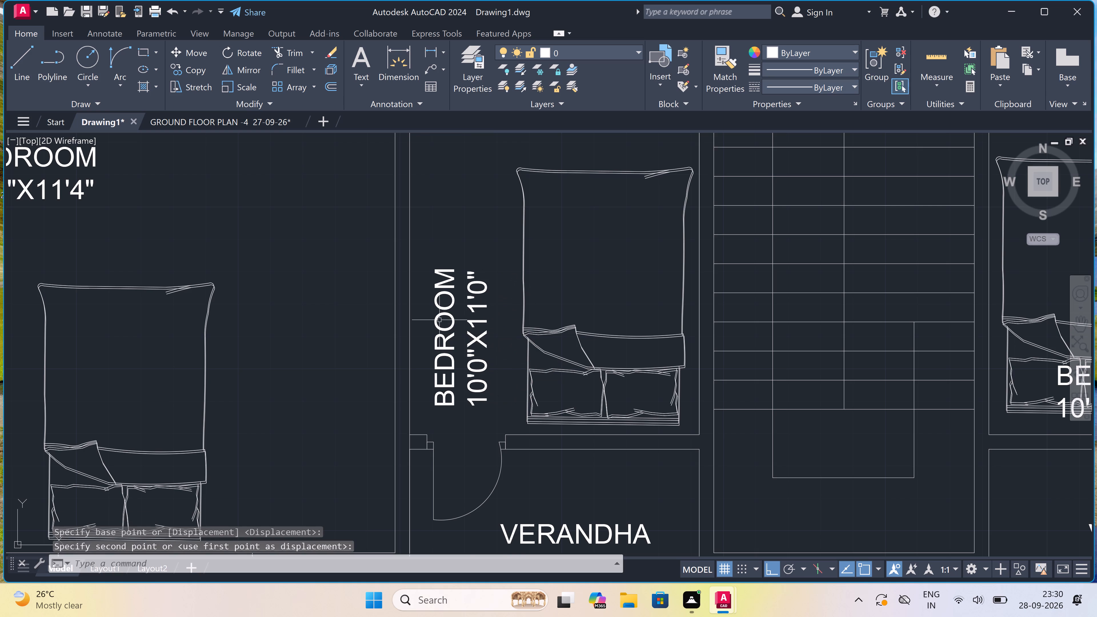
# Rotate the BEDROOM 10'0"X11'0" label east of the stair 90° clockwise, so it reads downward.
pyautogui.scroll(-3, 439, 320)
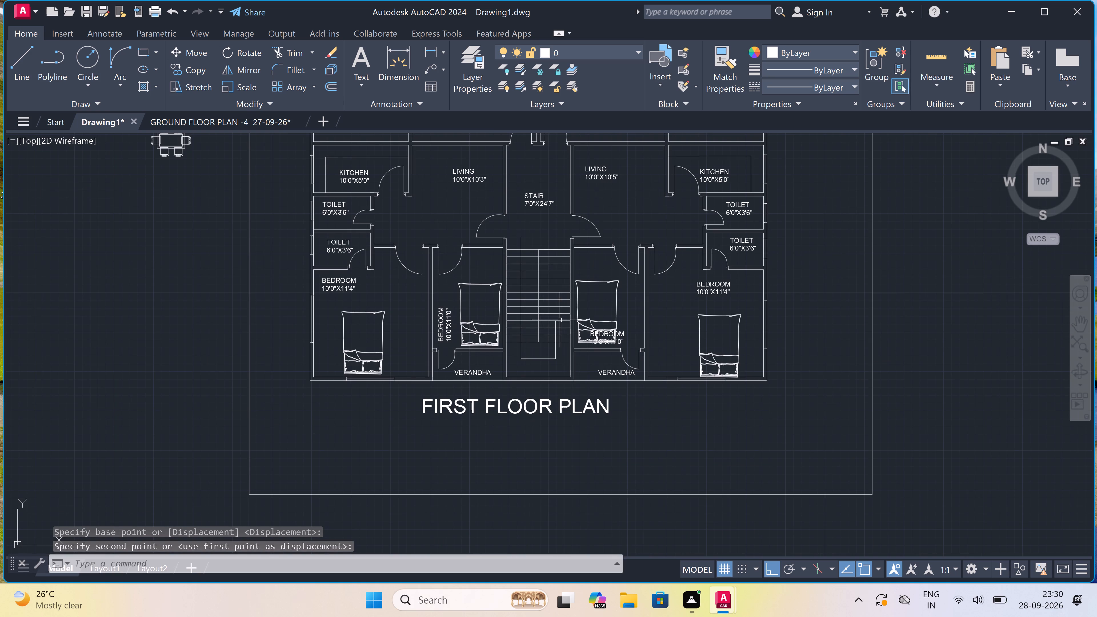
pyautogui.scroll(2, 602, 320)
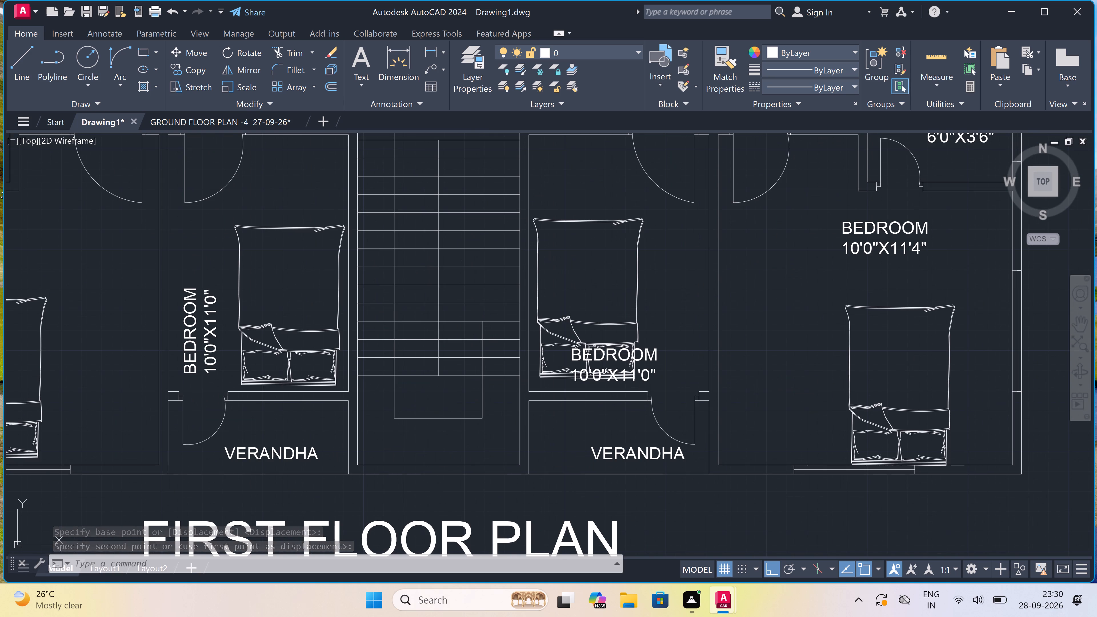
pyautogui.click(603, 353)
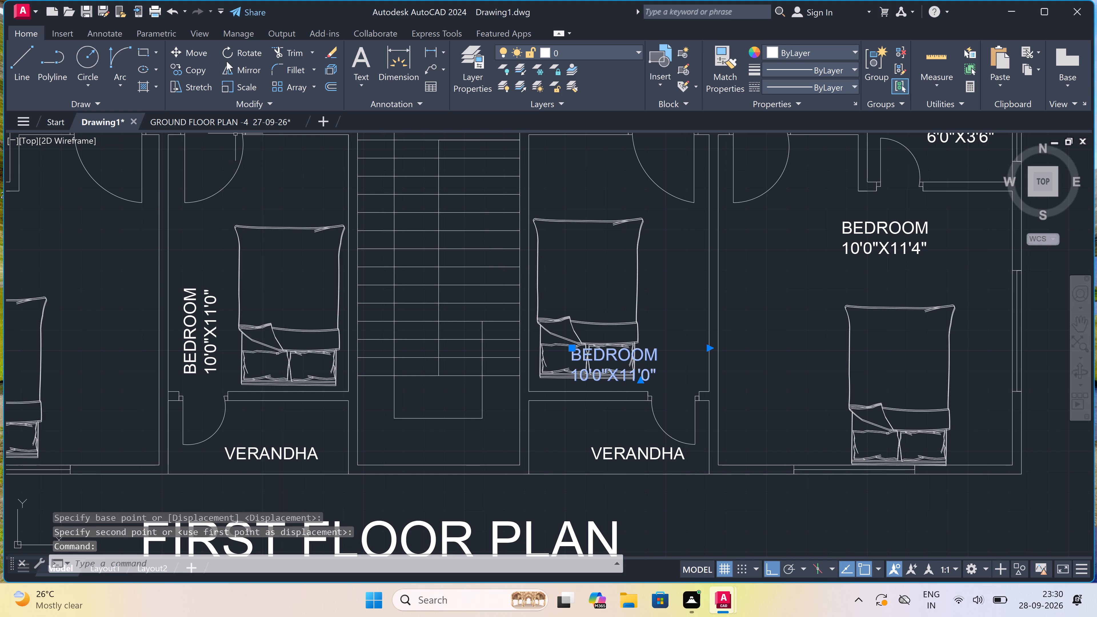
pyautogui.click(227, 56)
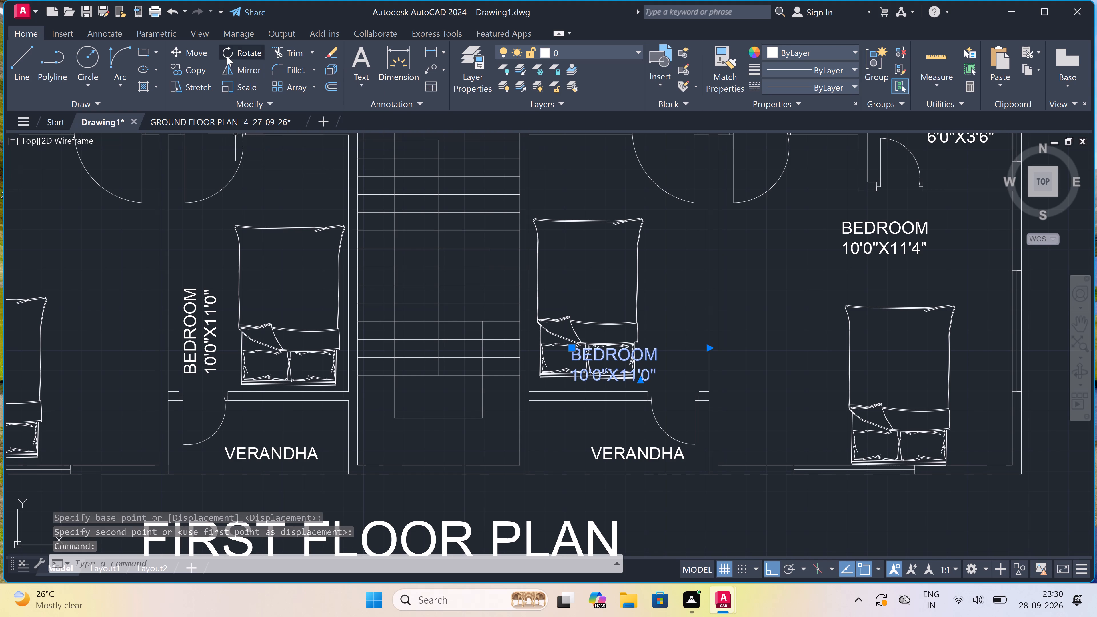
pyautogui.click(575, 354)
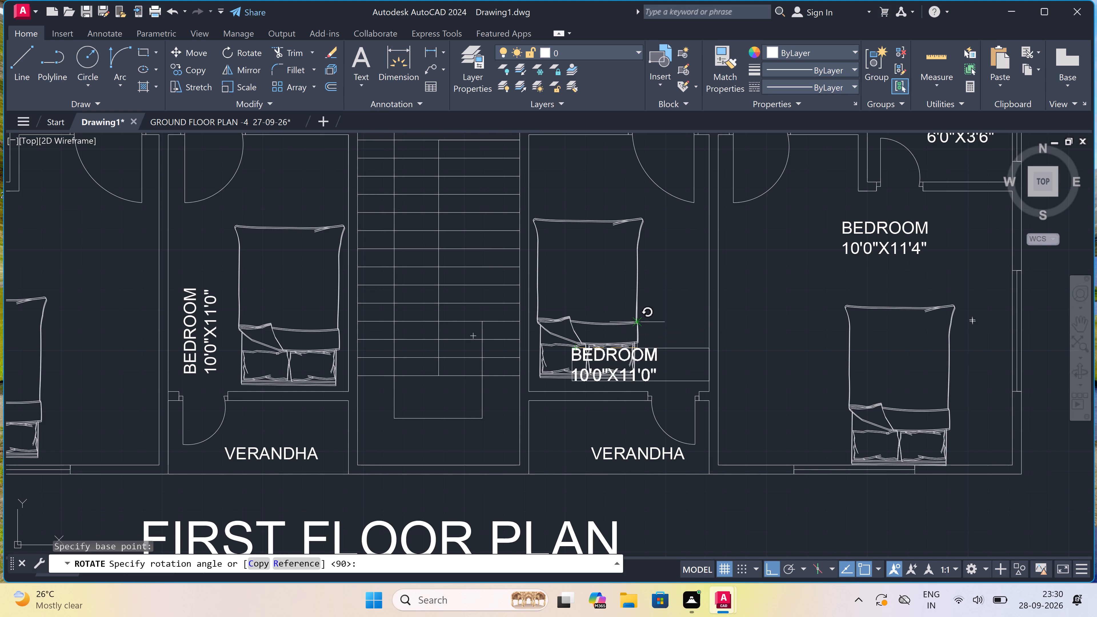
pyautogui.click(606, 419)
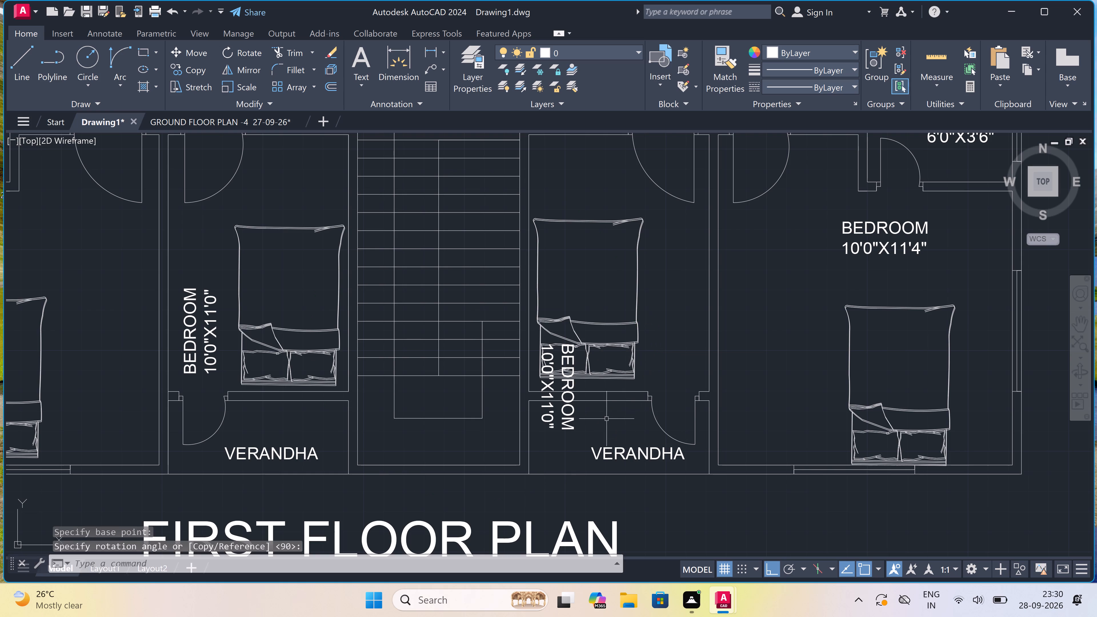
# Move the downward-reading bedroom label with Ortho off into the clear space between the bed and the room's east wall.
pyautogui.click(578, 413)
pyautogui.moveTo(562, 419); pyautogui.dragTo(559, 419)
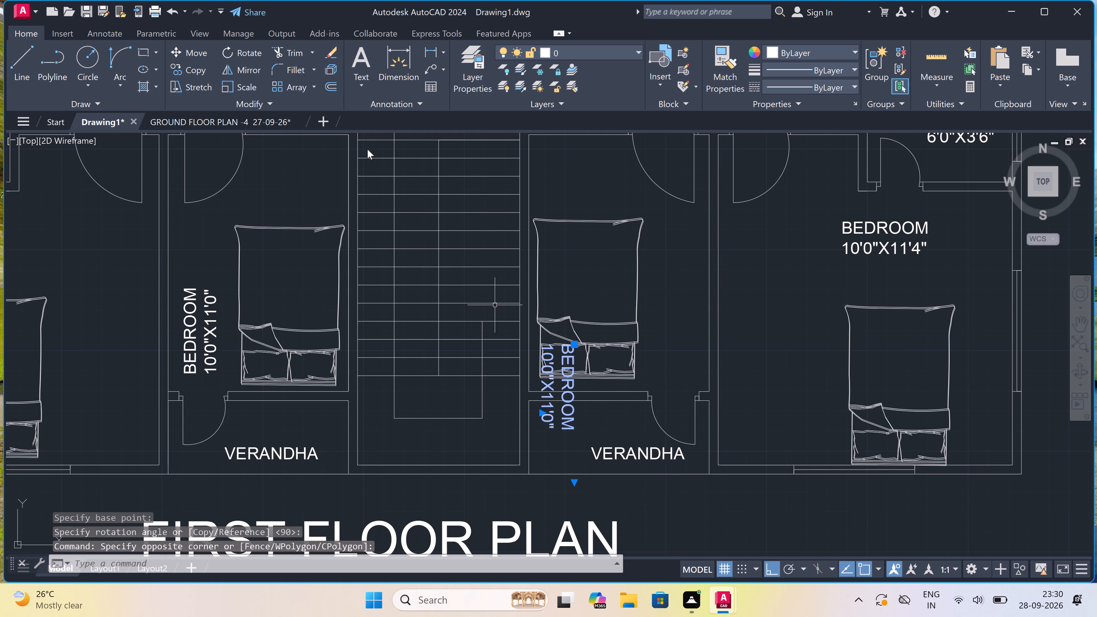
pyautogui.moveTo(194, 51); pyautogui.dragTo(195, 49)
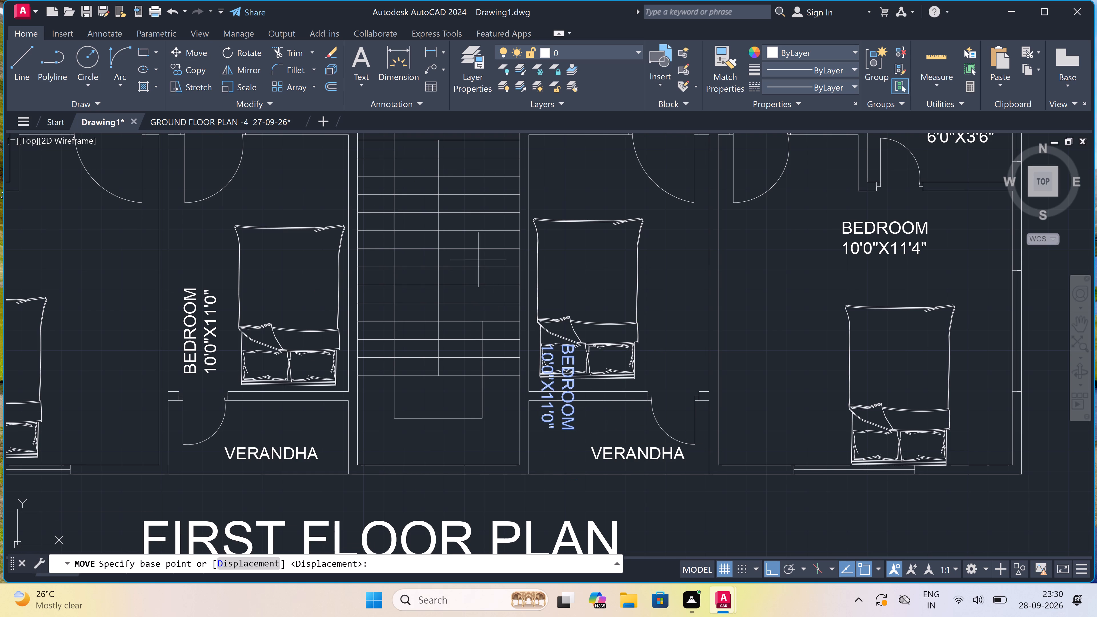
pyautogui.scroll(1, 548, 369)
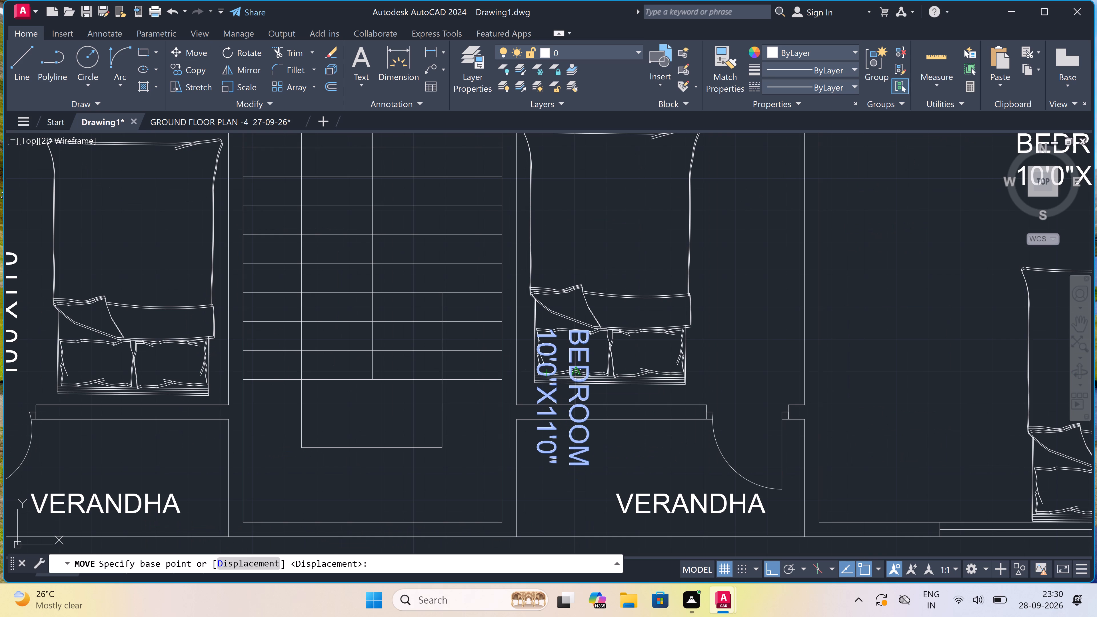
pyautogui.click(574, 389)
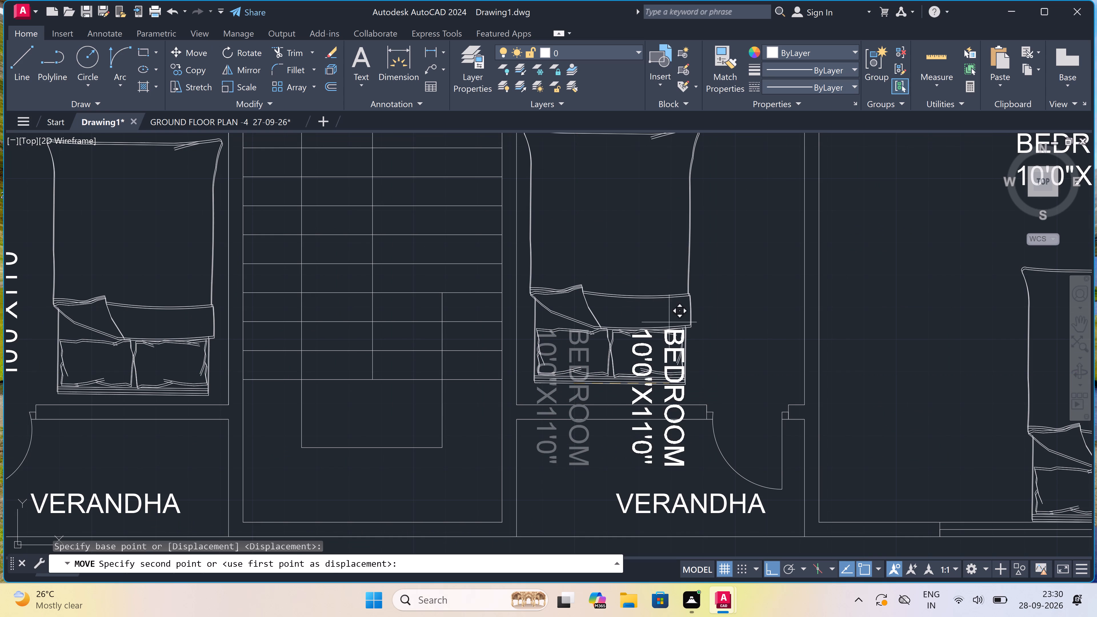
pyautogui.press('F8')
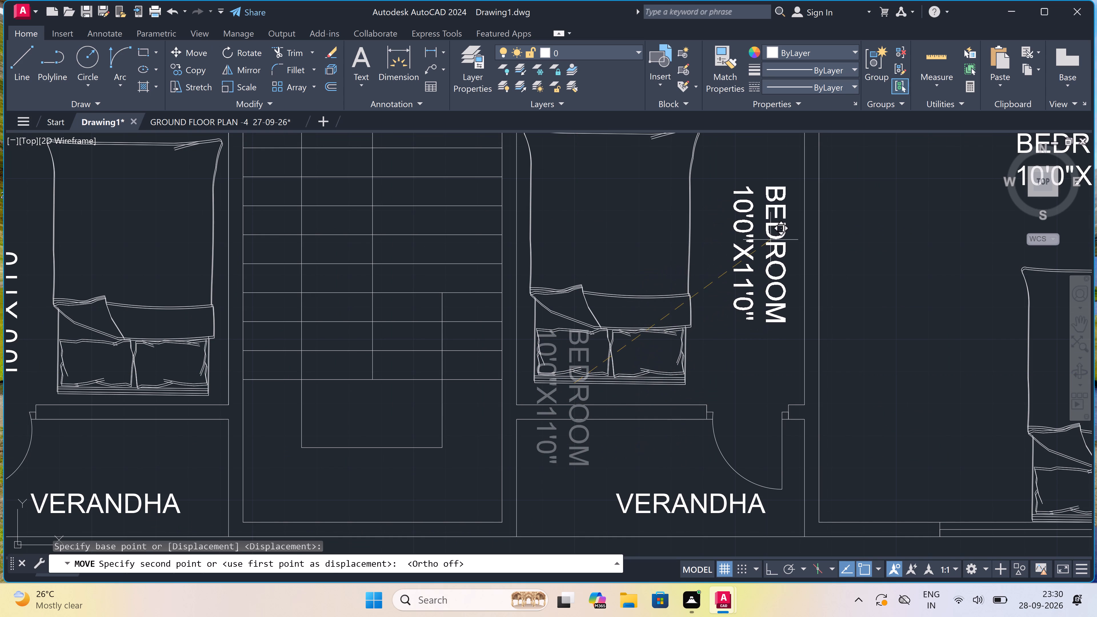
pyautogui.click(770, 240)
# Rotate the spare bed outside the plan border about 180° so its headboard faces north.
pyautogui.scroll(-3, 616, 354)
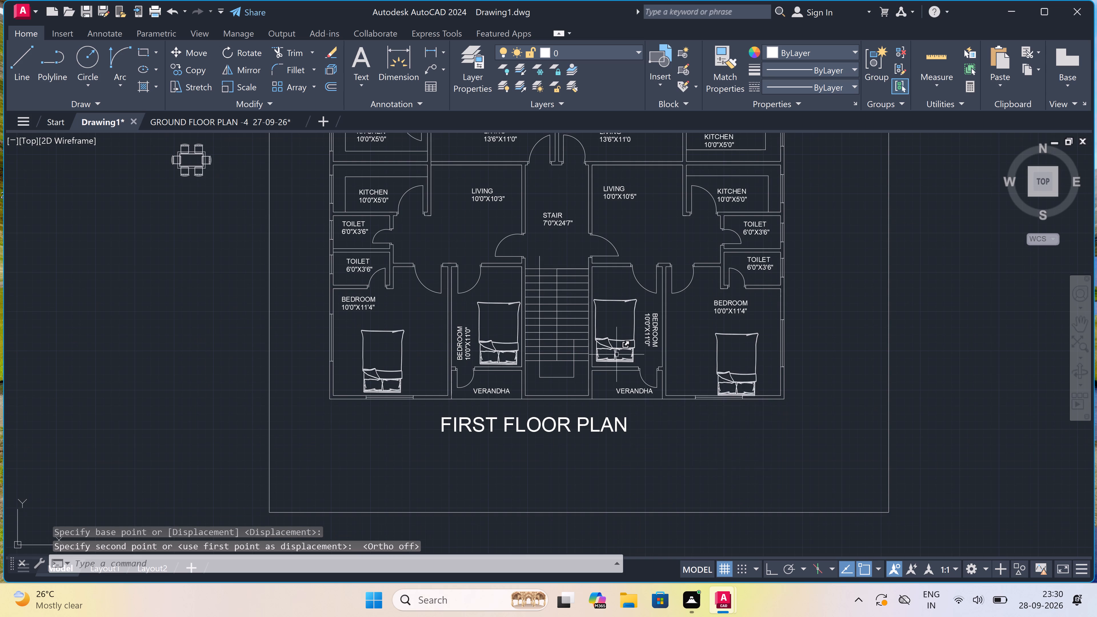
pyautogui.scroll(-3, 616, 354)
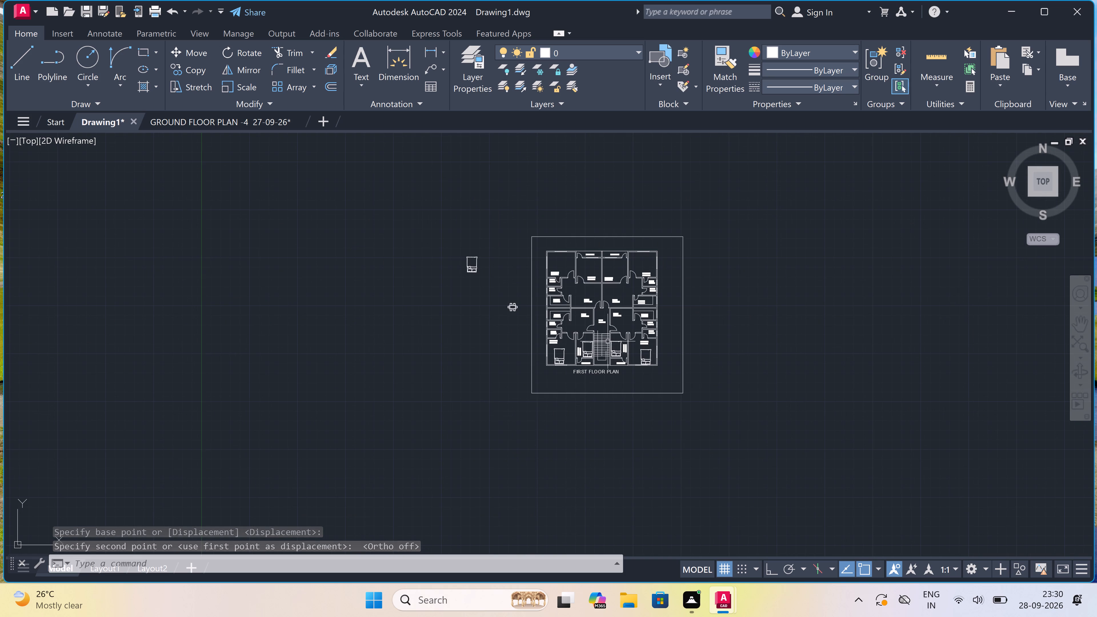
pyautogui.scroll(3, 592, 278)
pyautogui.scroll(-1, 592, 278)
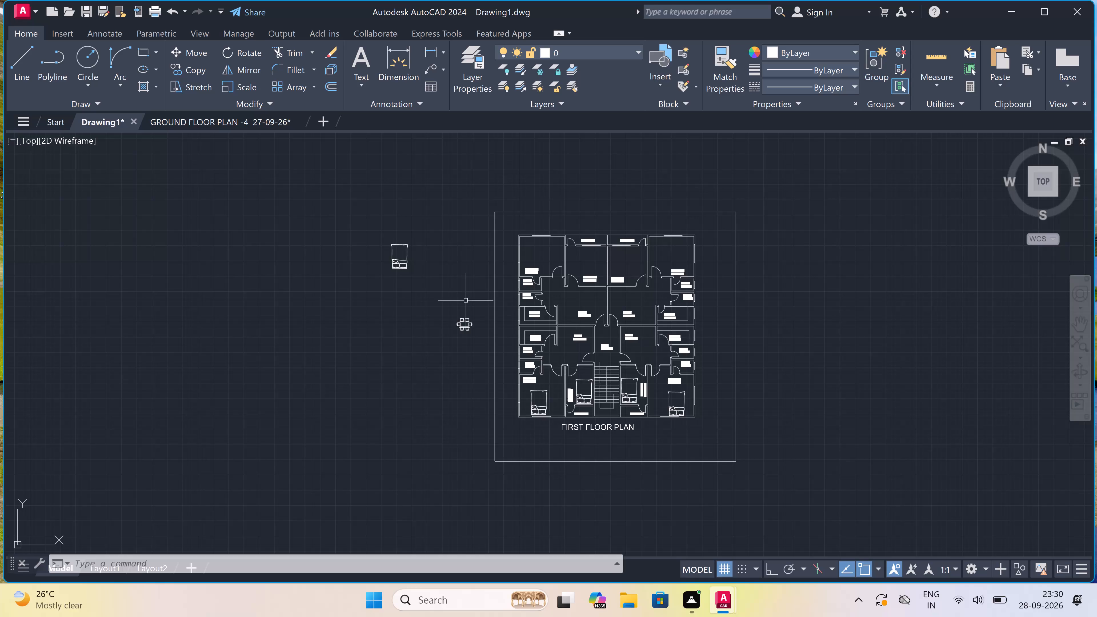
pyautogui.scroll(2, 340, 221)
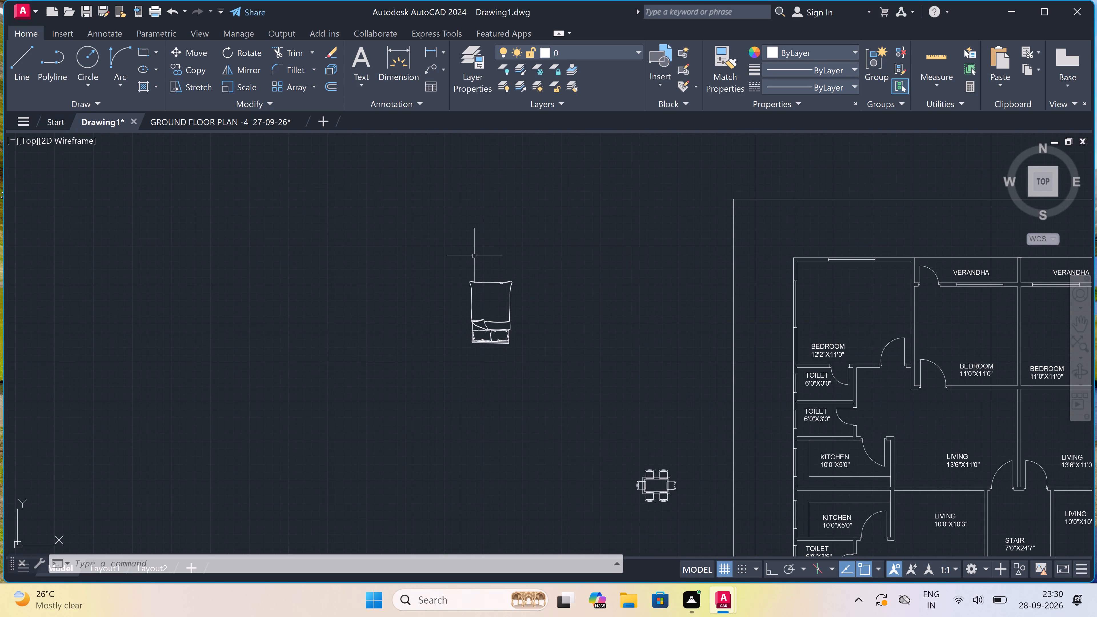
pyautogui.click(540, 253)
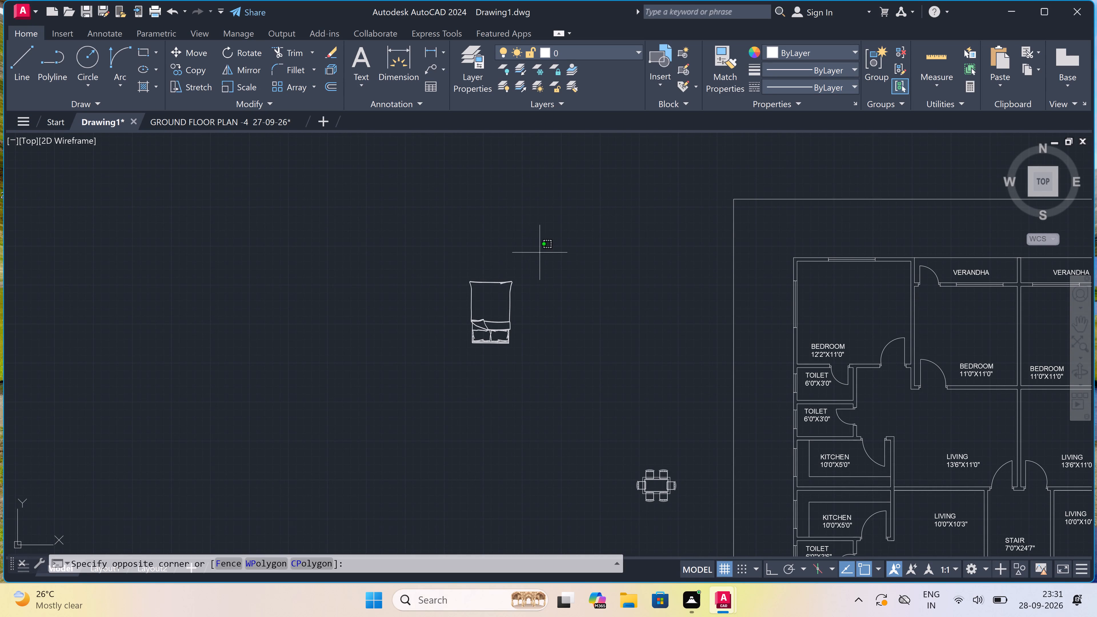
pyautogui.click(415, 380)
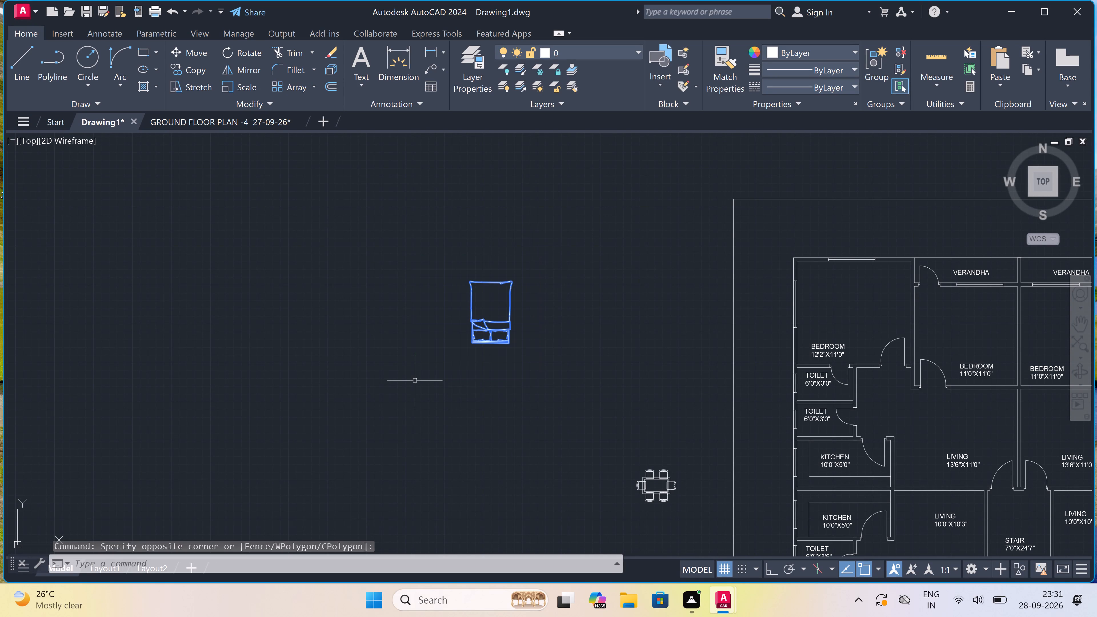
pyautogui.click(248, 50)
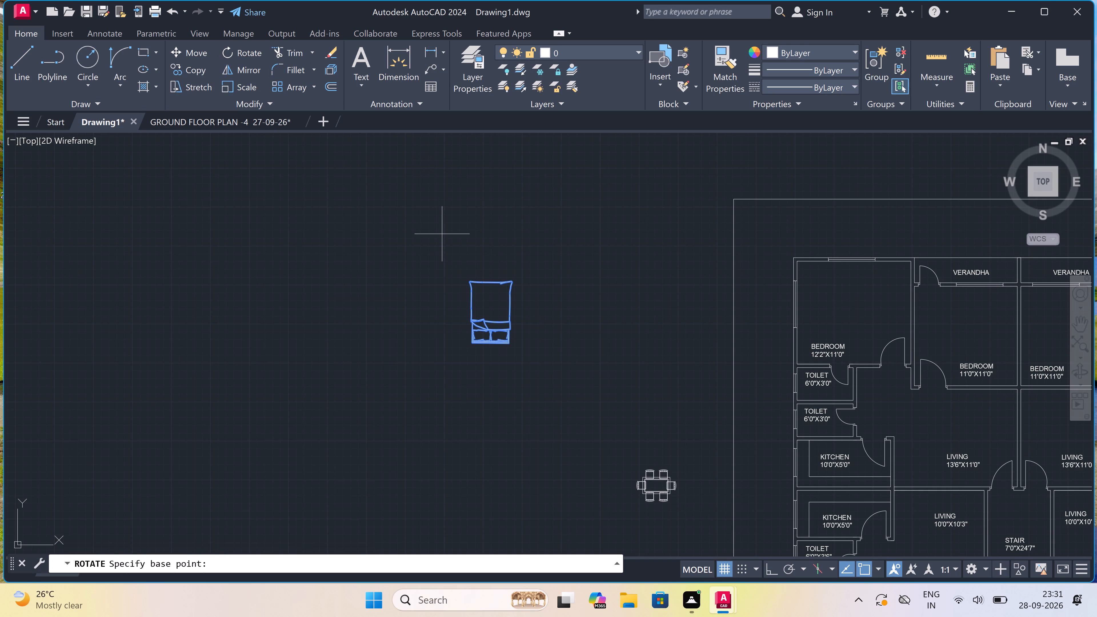
pyautogui.doubleClick(494, 342)
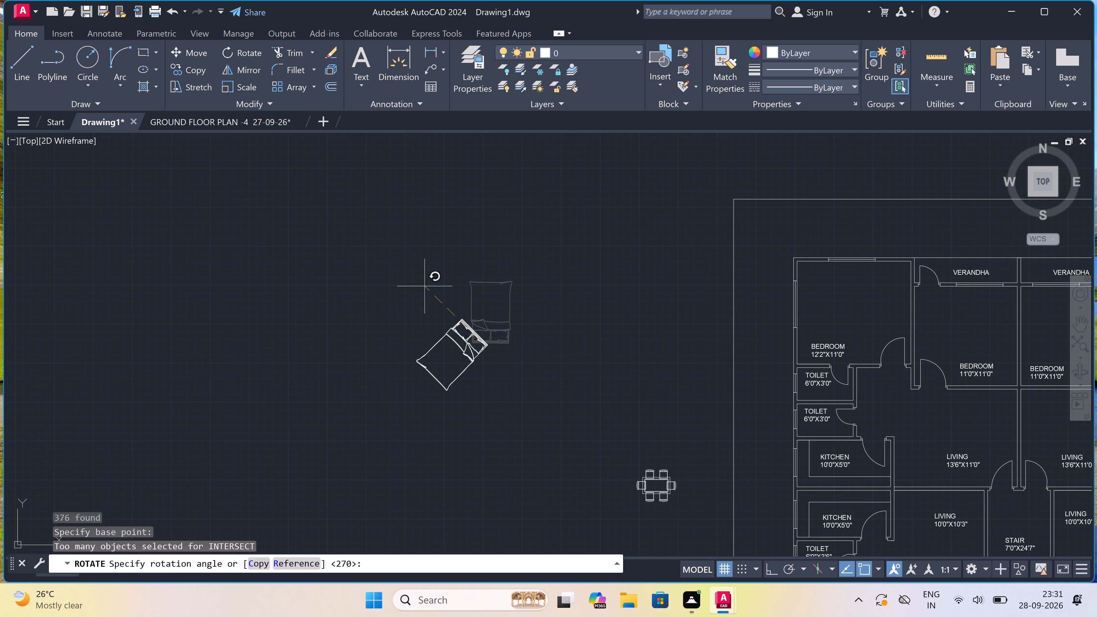
pyautogui.scroll(2, 425, 336)
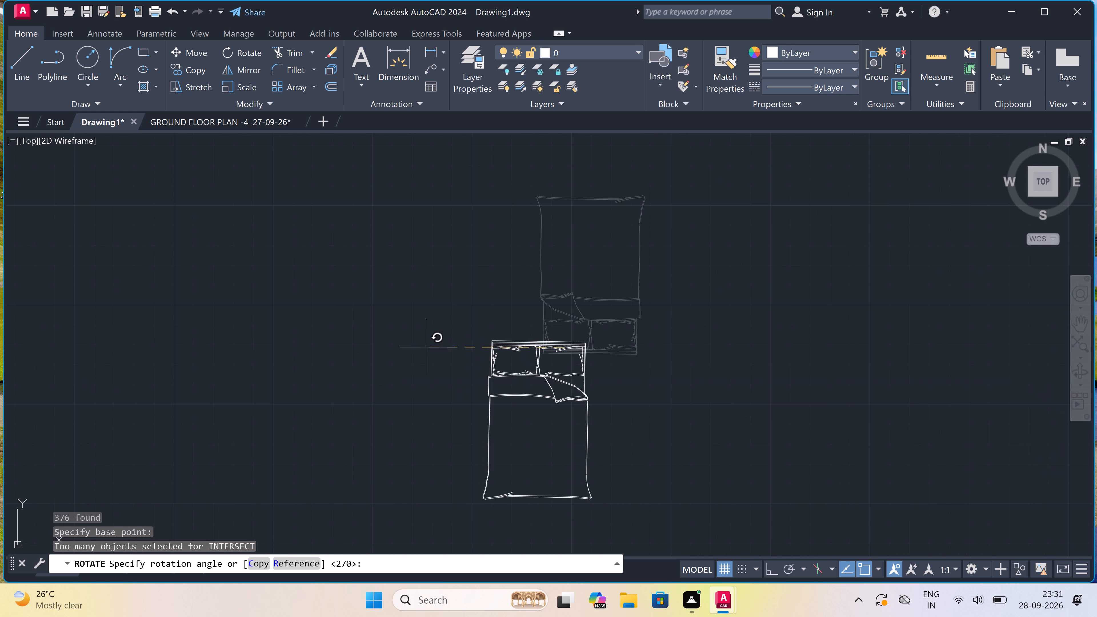
pyautogui.click(428, 352)
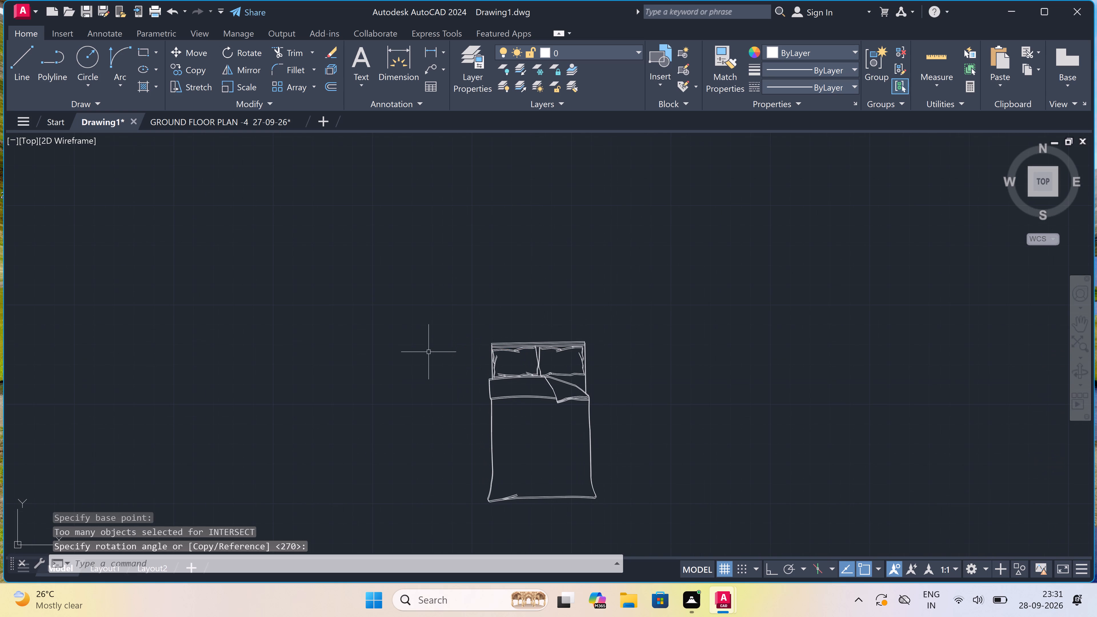
# Copy the rotated bed from its headboard's midpoint into the northwest BEDROOM 12'2"X11'0", with the headboard just below the north window.
pyautogui.scroll(-1, 497, 348)
pyautogui.scroll(-1, 531, 342)
pyautogui.scroll(2, 531, 340)
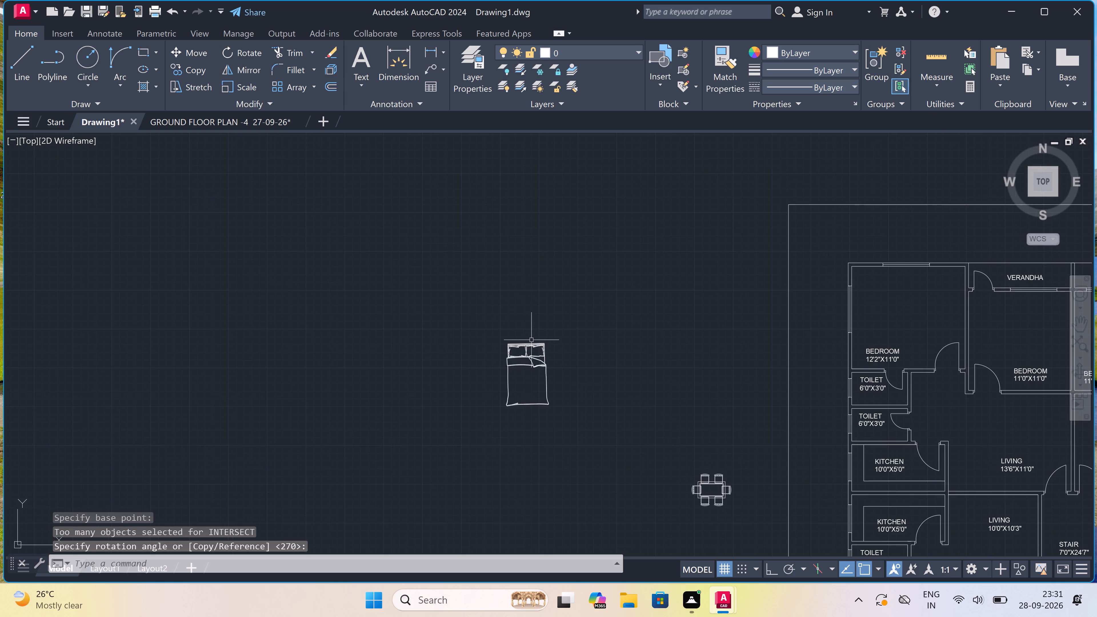
pyautogui.scroll(-1, 563, 340)
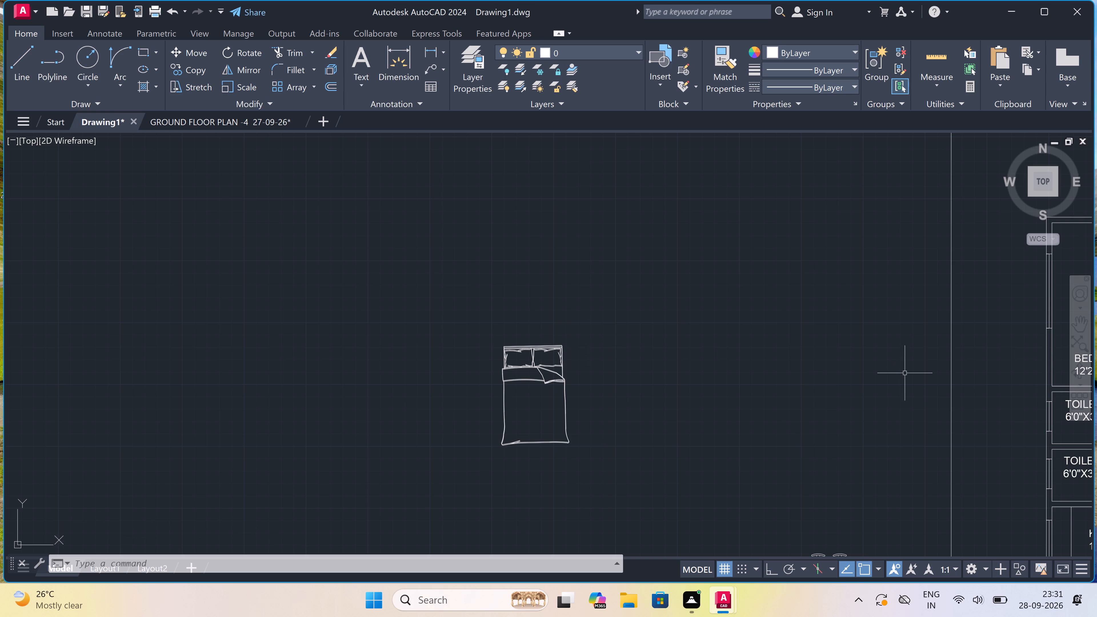
pyautogui.scroll(-4, 558, 279)
pyautogui.scroll(2, 558, 279)
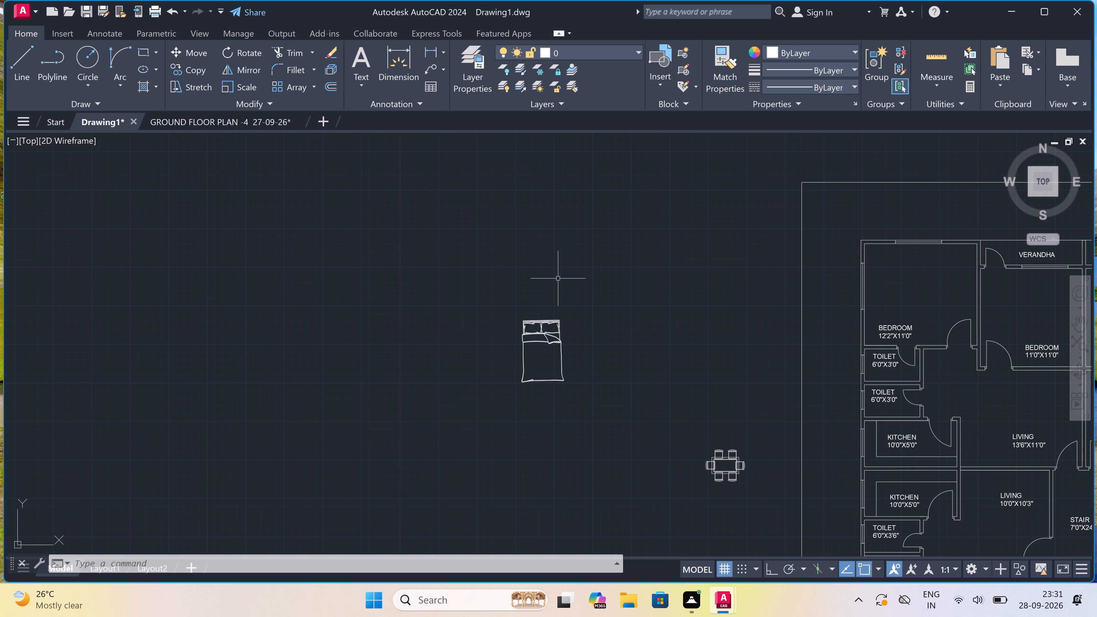
pyautogui.click(594, 290)
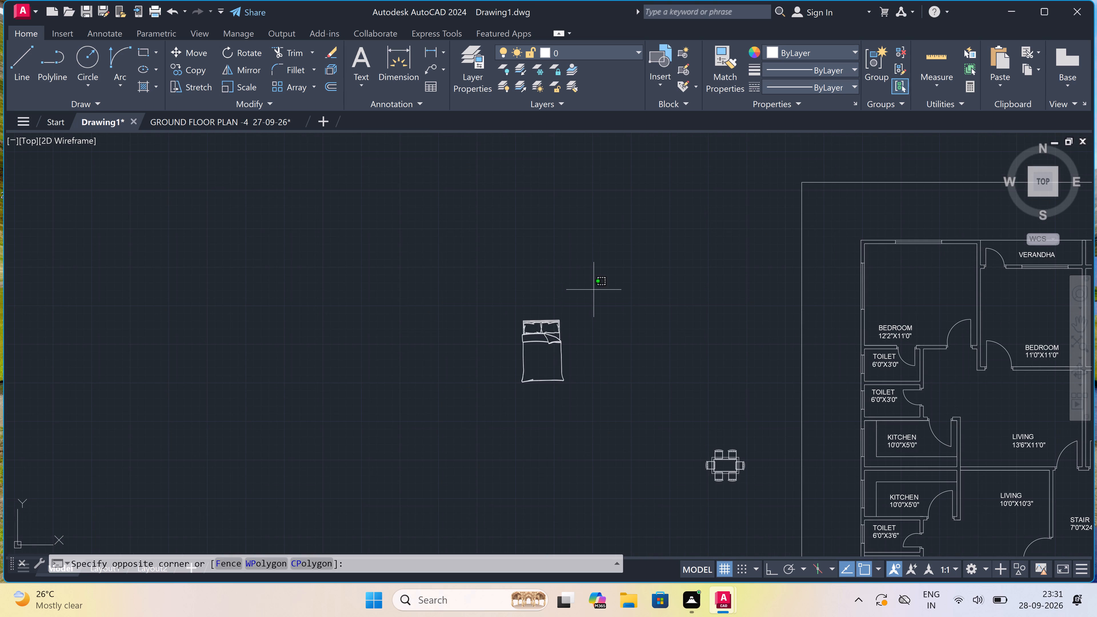
pyautogui.click(468, 400)
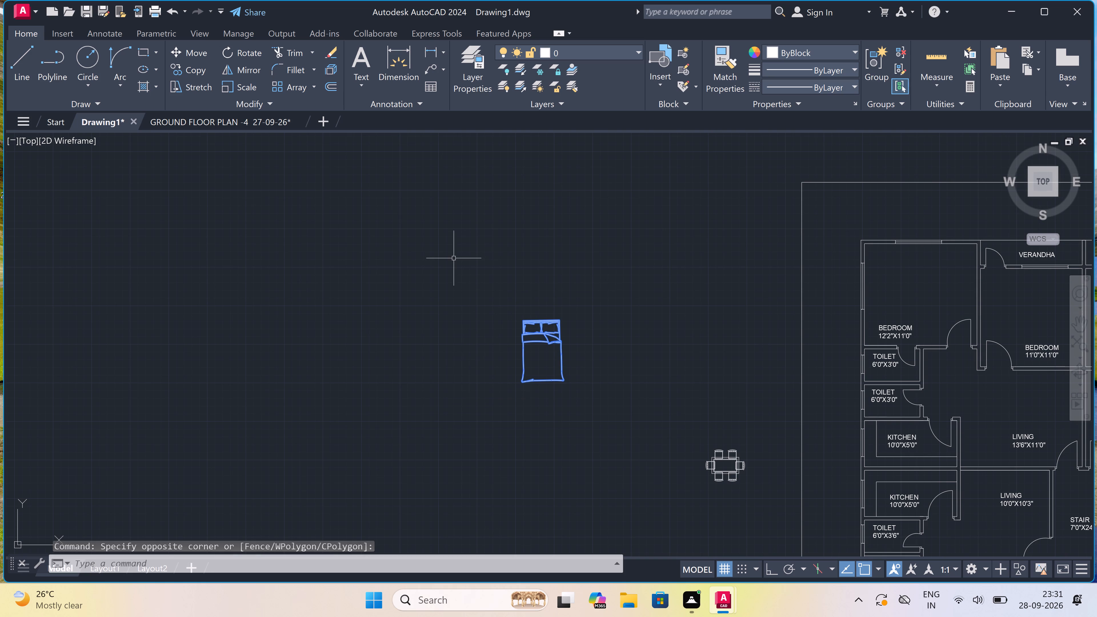
pyautogui.click(195, 69)
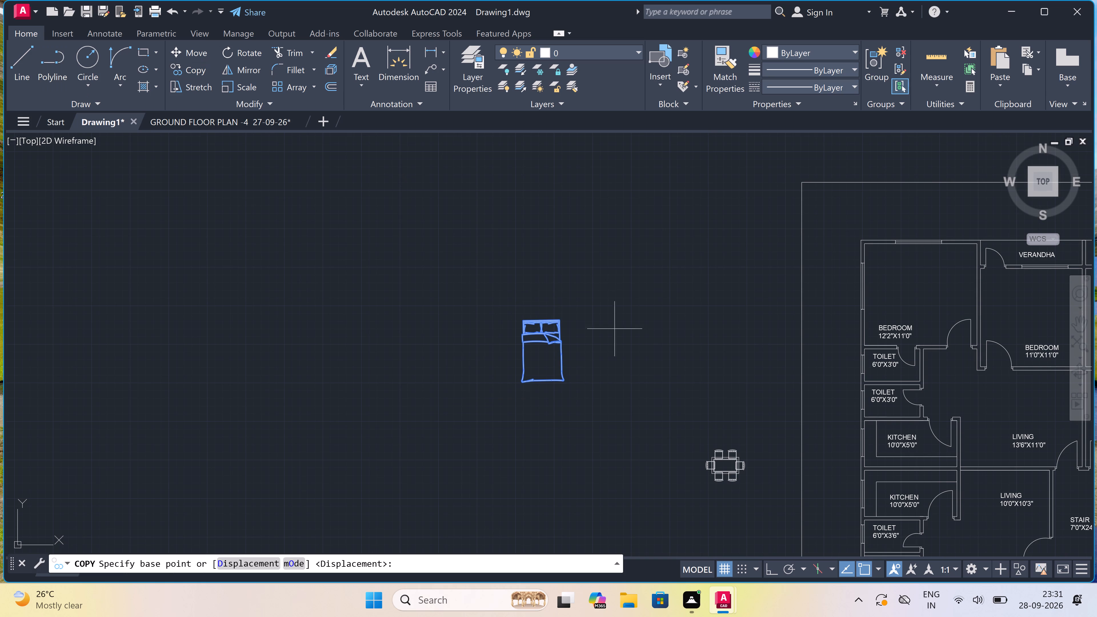
pyautogui.scroll(3, 547, 339)
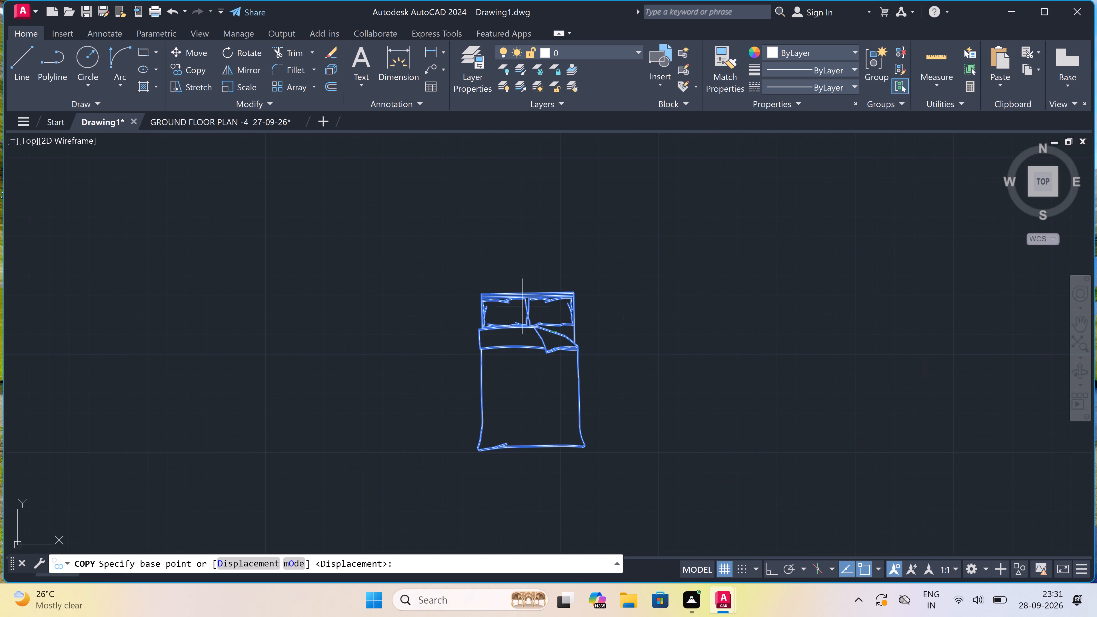
pyautogui.scroll(2, 525, 292)
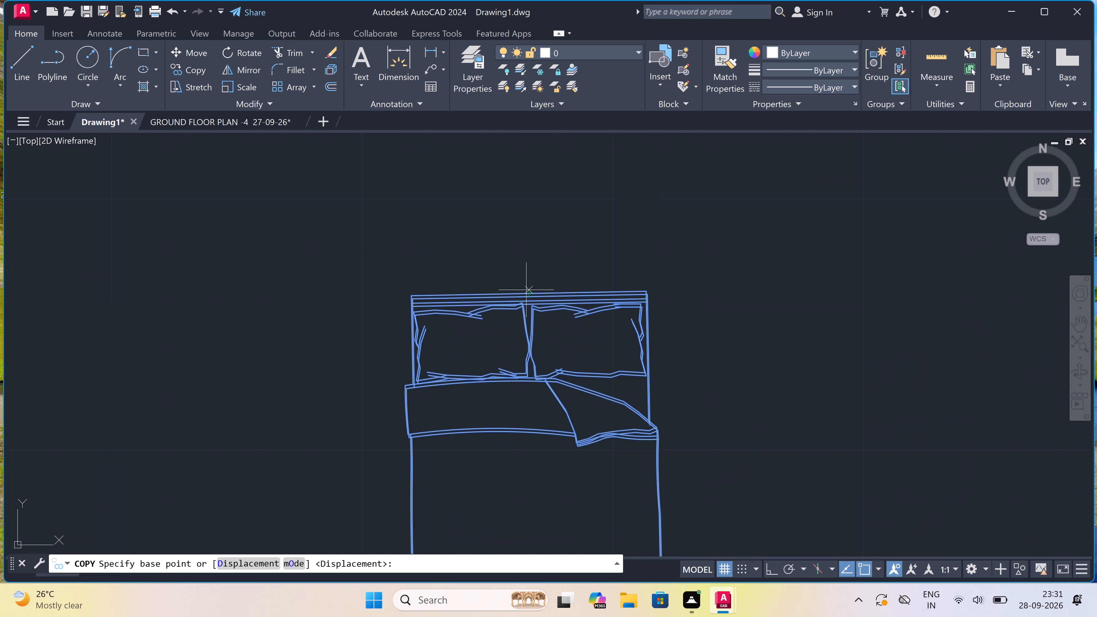
pyautogui.click(525, 293)
pyautogui.scroll(-1, 654, 263)
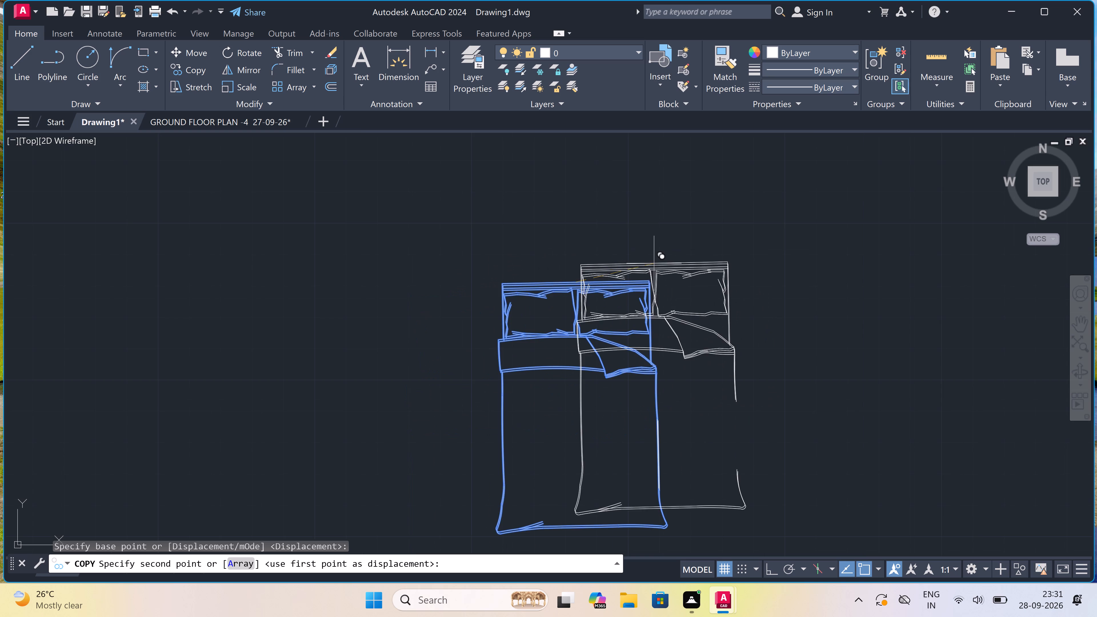
pyautogui.scroll(-4, 608, 250)
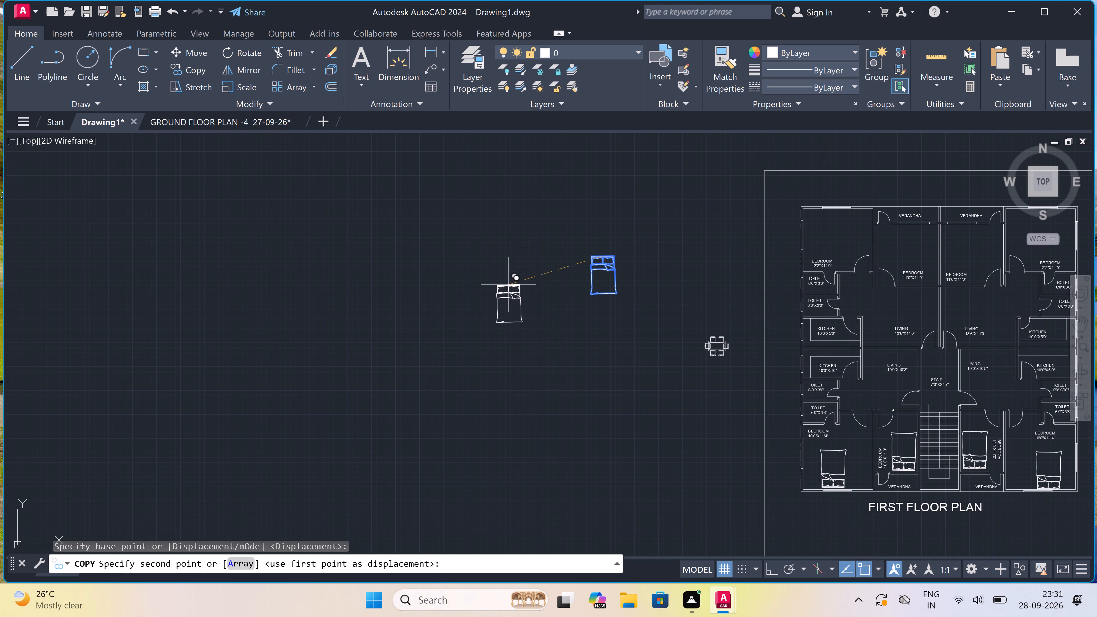
pyautogui.scroll(-3, 523, 272)
pyautogui.scroll(1, 554, 251)
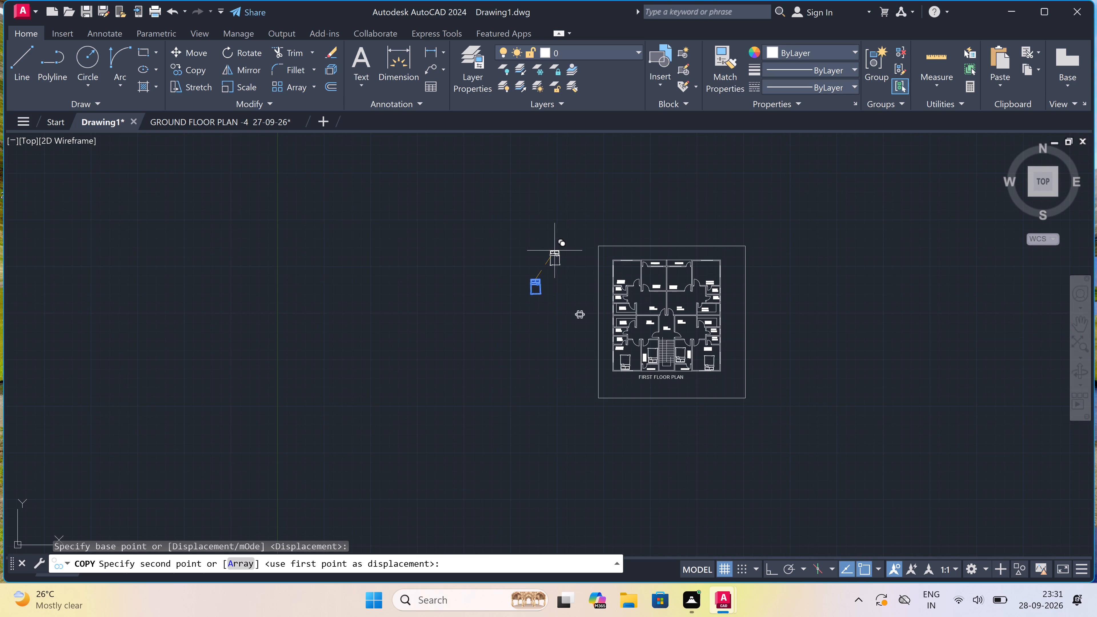
pyautogui.scroll(4, 628, 264)
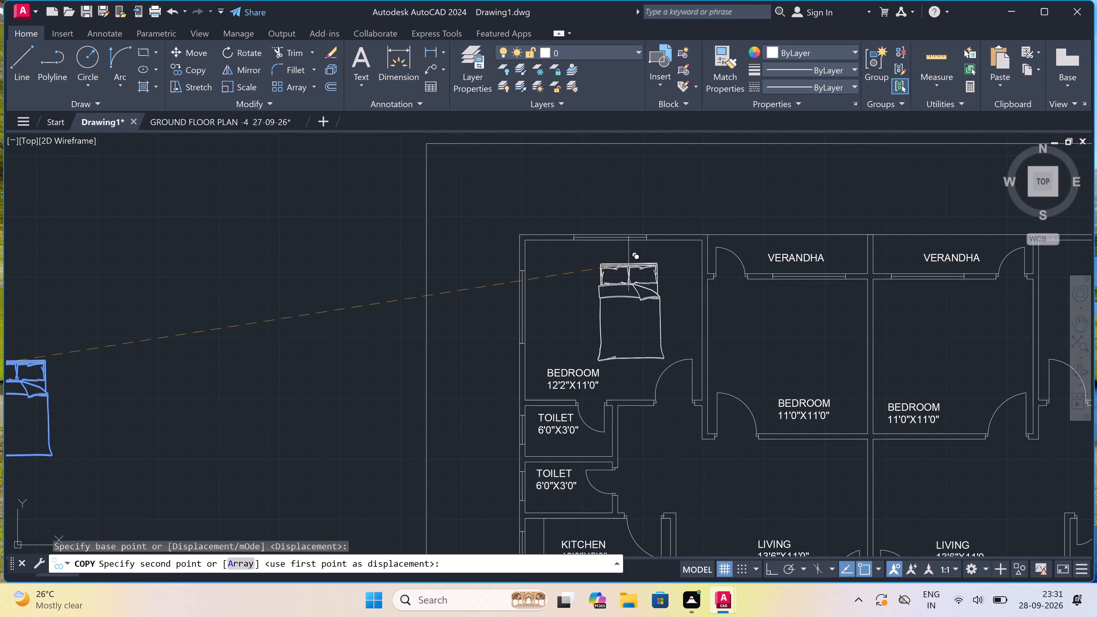
pyautogui.scroll(1, 625, 248)
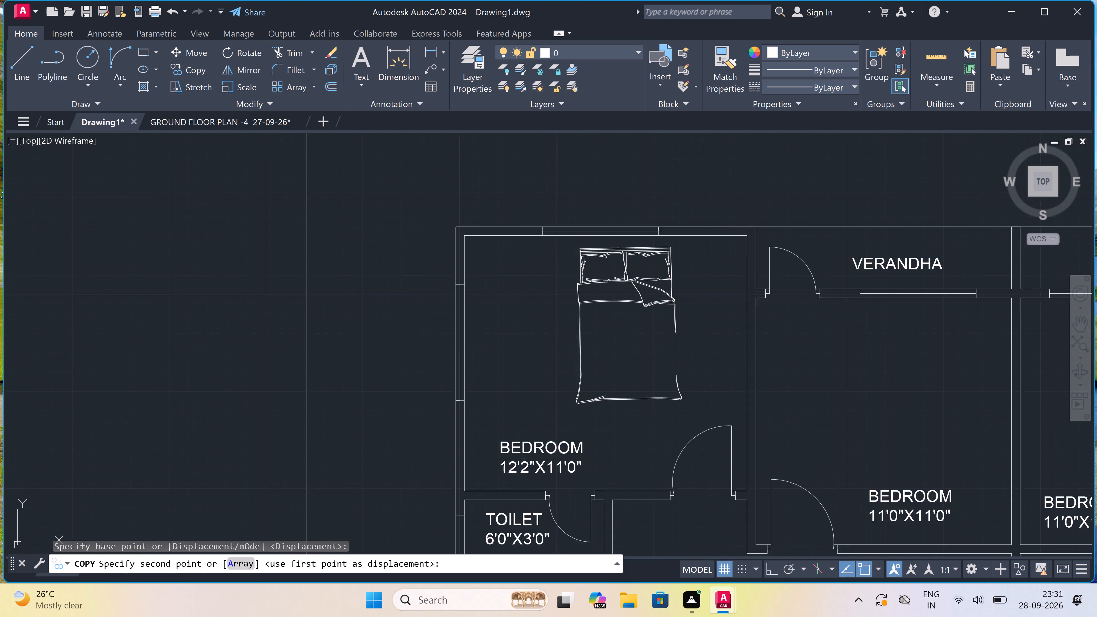
pyautogui.scroll(1, 625, 248)
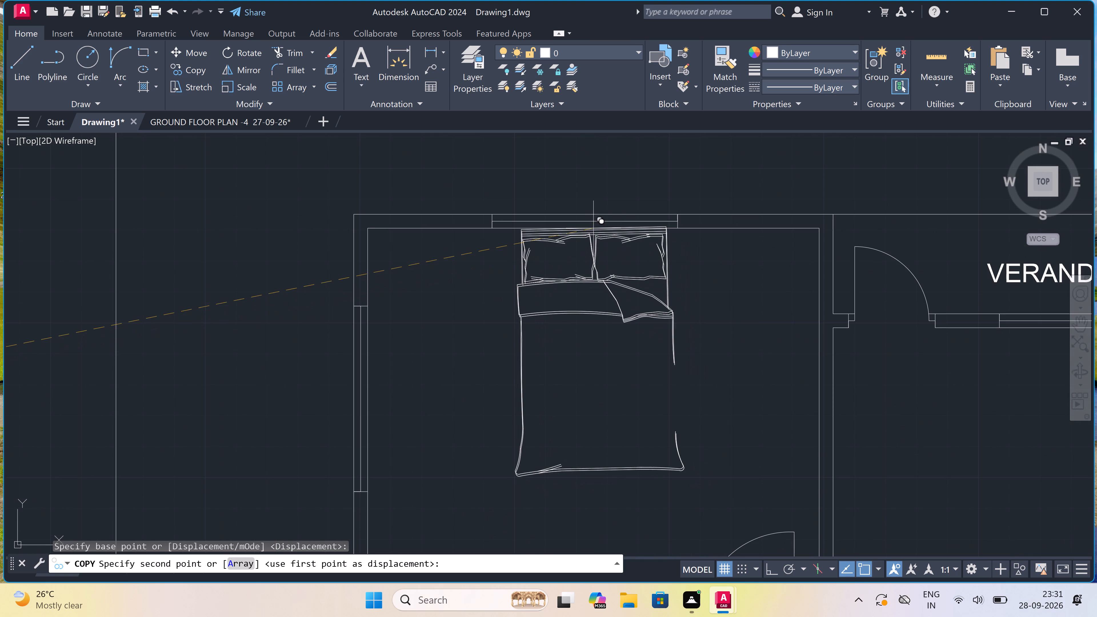
pyautogui.scroll(2, 588, 233)
pyautogui.moveTo(580, 238); pyautogui.dragTo(578, 241)
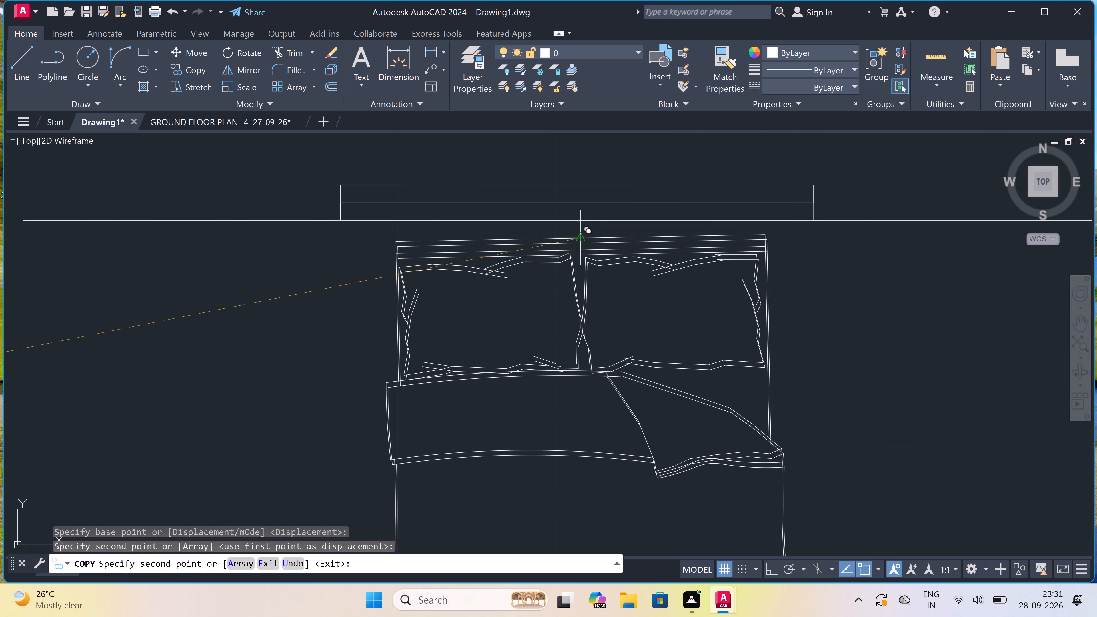
# Place two more bed copies in the adjacent BEDROOM 11'0"X11'0" rooms, with their headboards at the verandha-side windows.
pyautogui.scroll(-5, 578, 241)
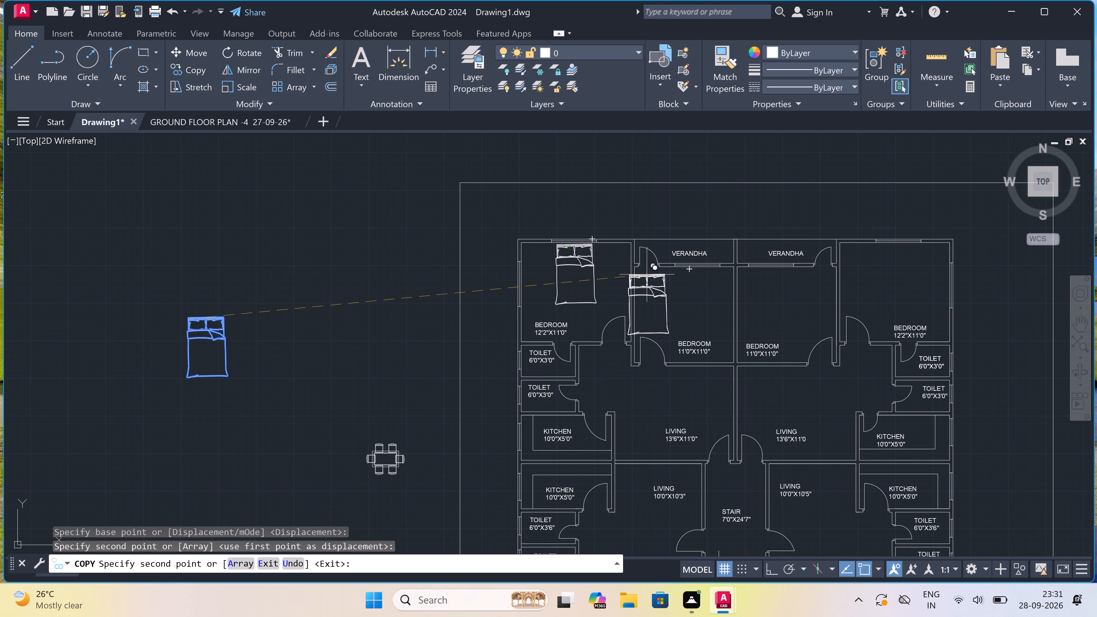
pyautogui.scroll(3, 673, 274)
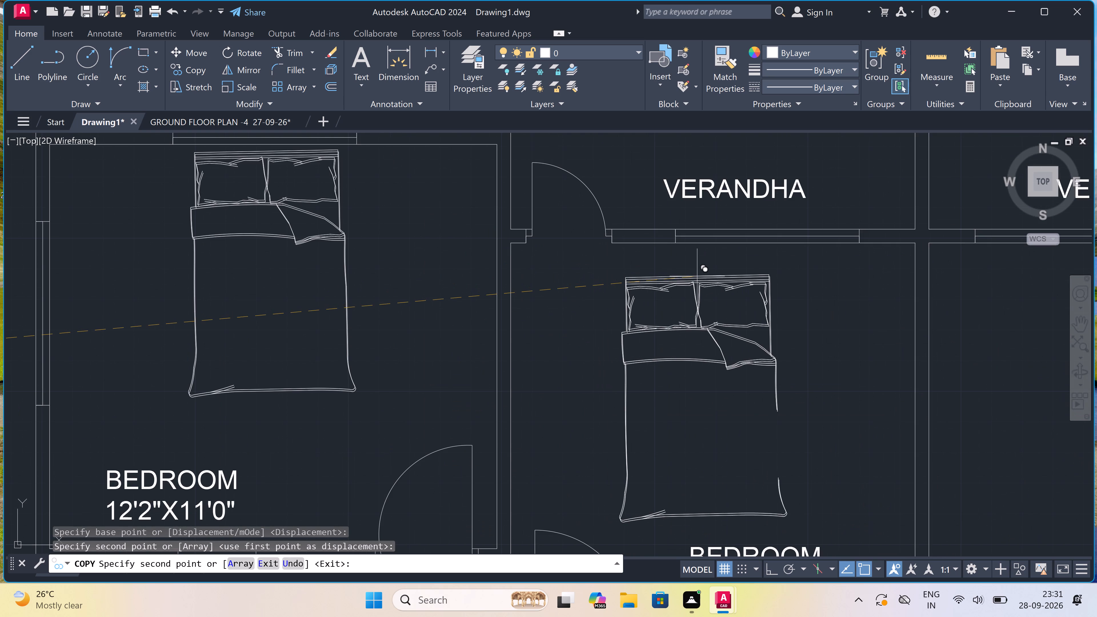
pyautogui.click(778, 255)
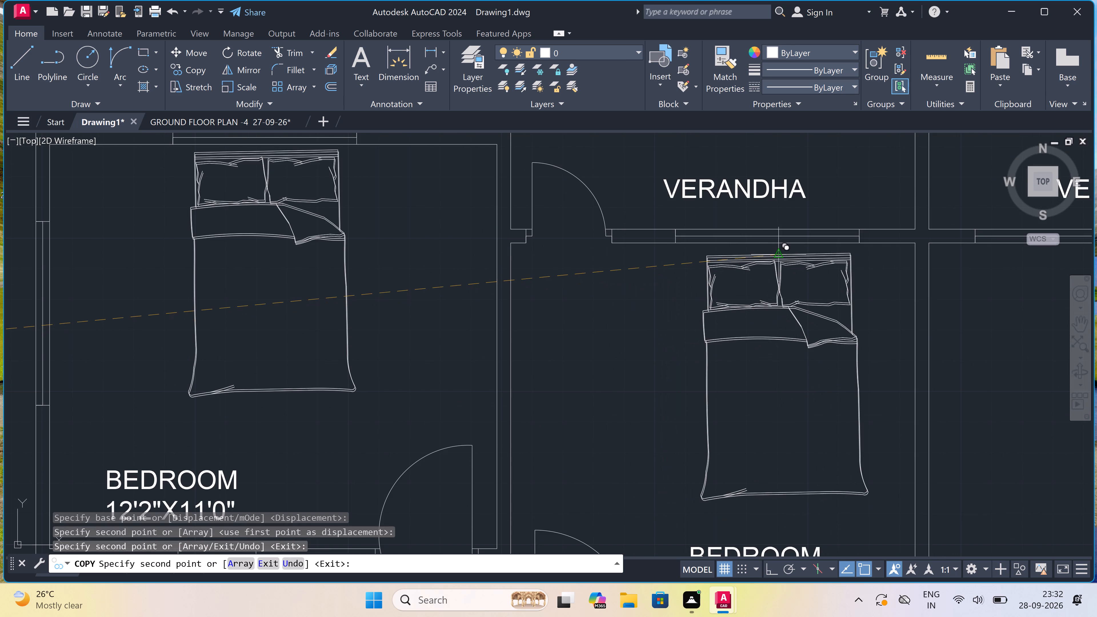
pyautogui.scroll(-5, 761, 257)
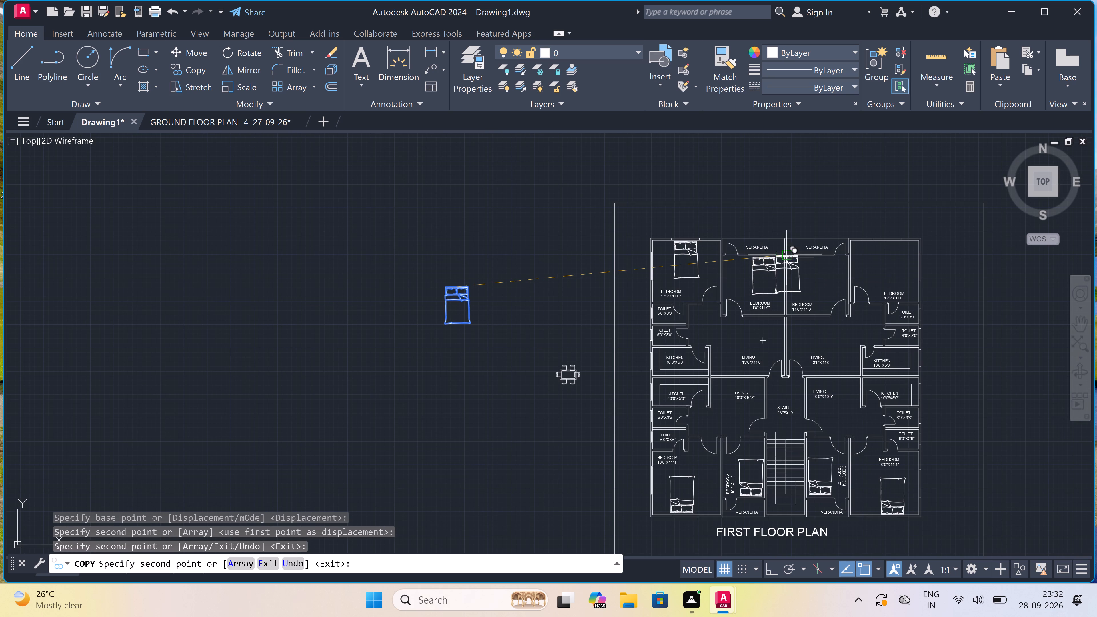
pyautogui.scroll(4, 810, 255)
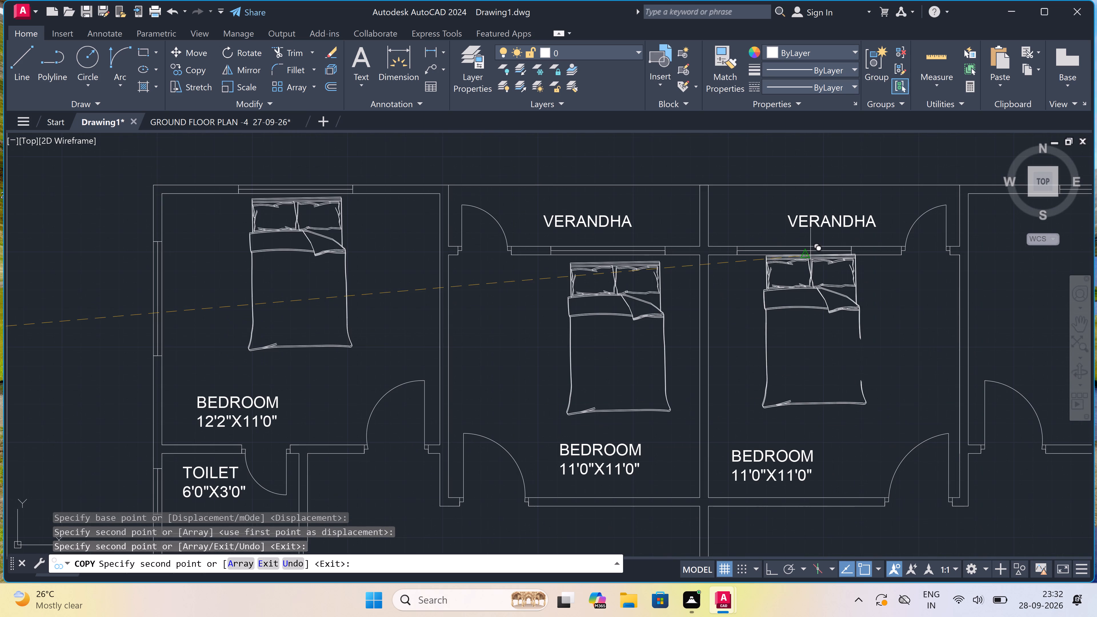
pyautogui.scroll(2, 810, 255)
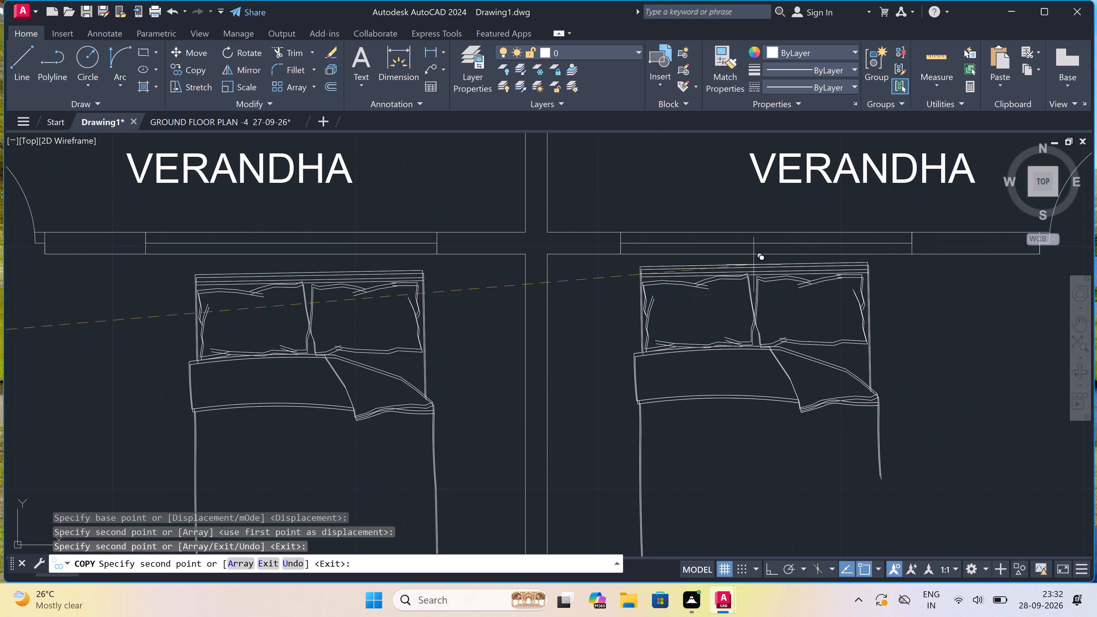
pyautogui.click(739, 259)
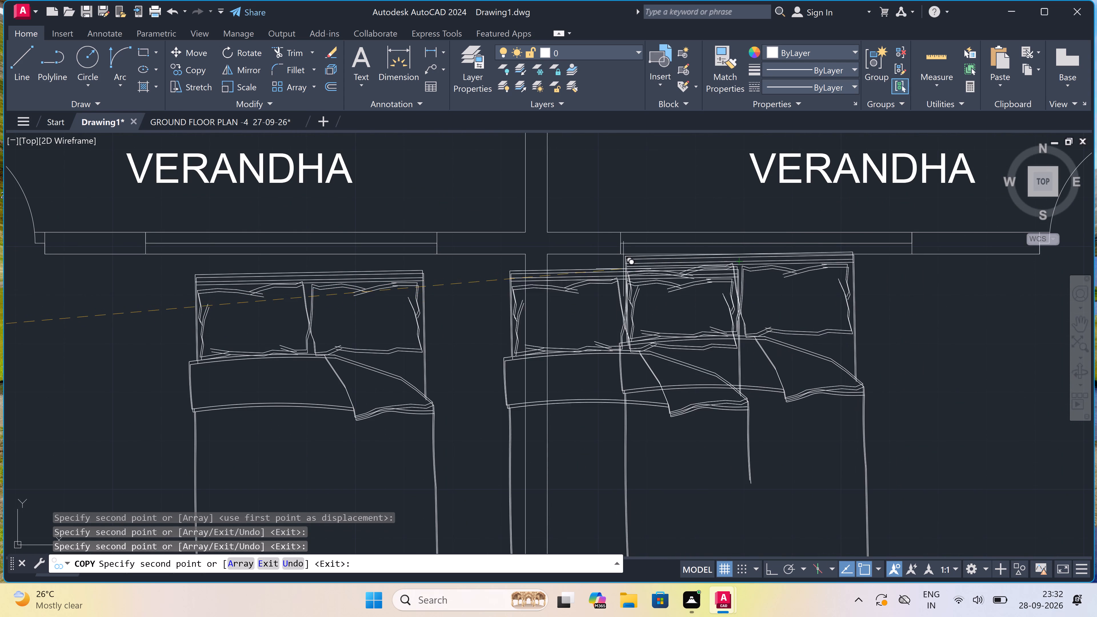
# Place a bed copy in the northeast BEDROOM 12'2"X11'0", with its headboard just below the north window, and finish copying.
pyautogui.scroll(-4, 620, 269)
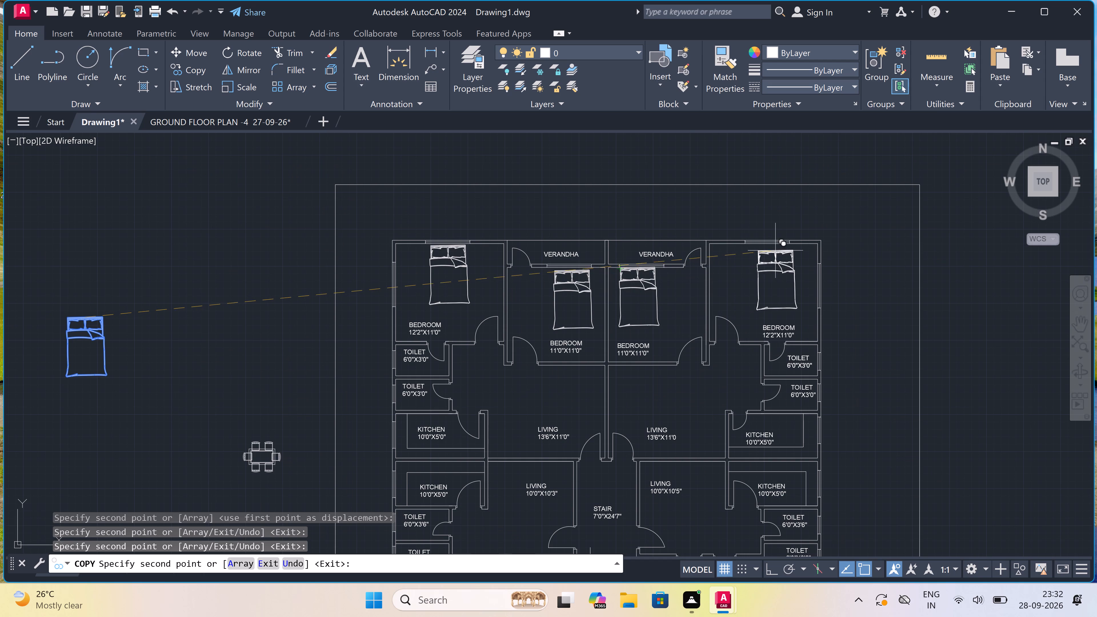
pyautogui.scroll(3, 782, 245)
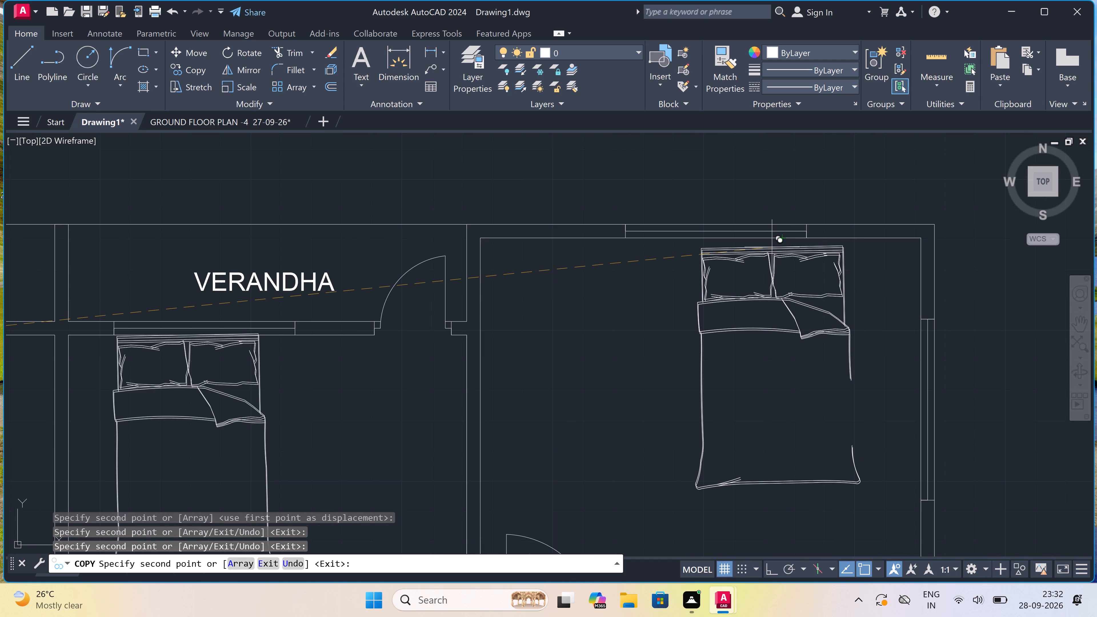
pyautogui.click(772, 247)
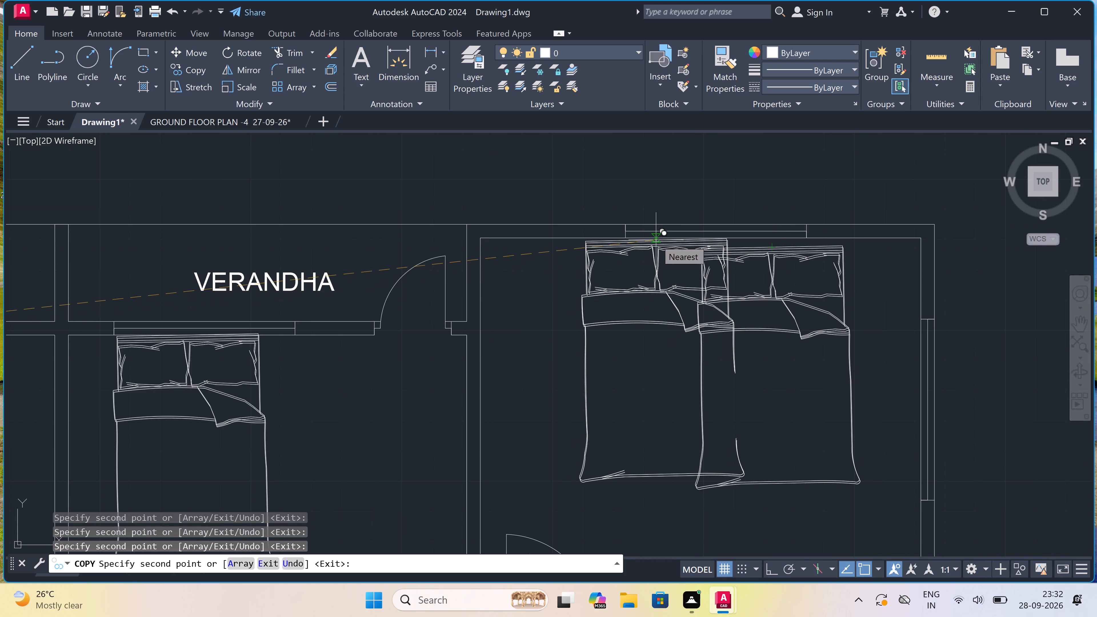
pyautogui.press('Escape')
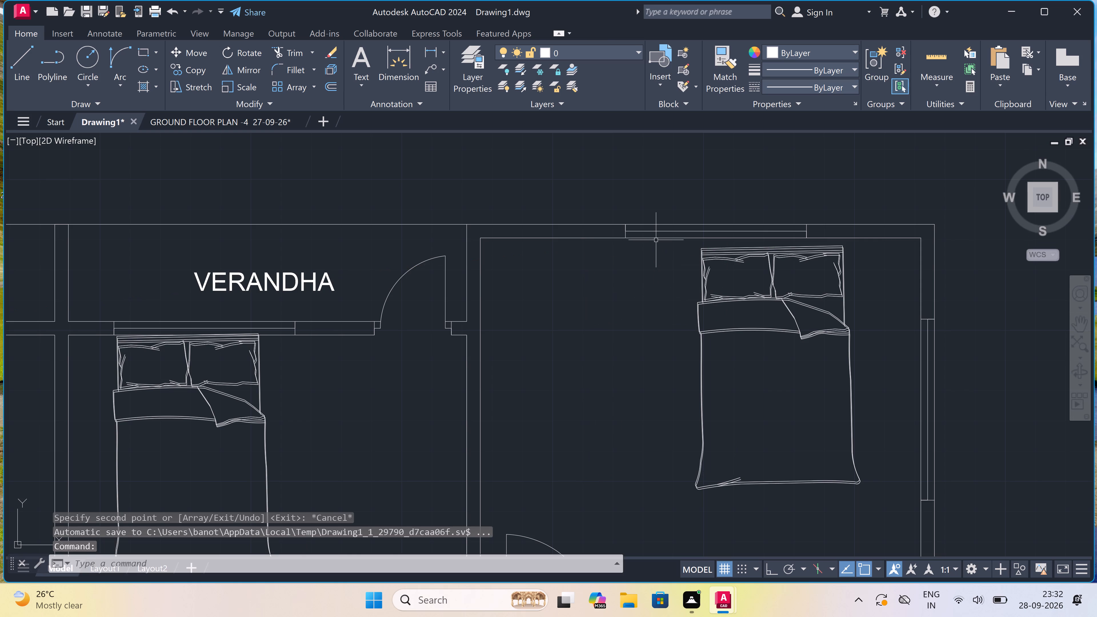
# Copy the spare six-chair dining set from its table's middle into the northwest LIVING 13'6"X11'0", between the kitchen wall and the room label.
pyautogui.scroll(-4, 659, 239)
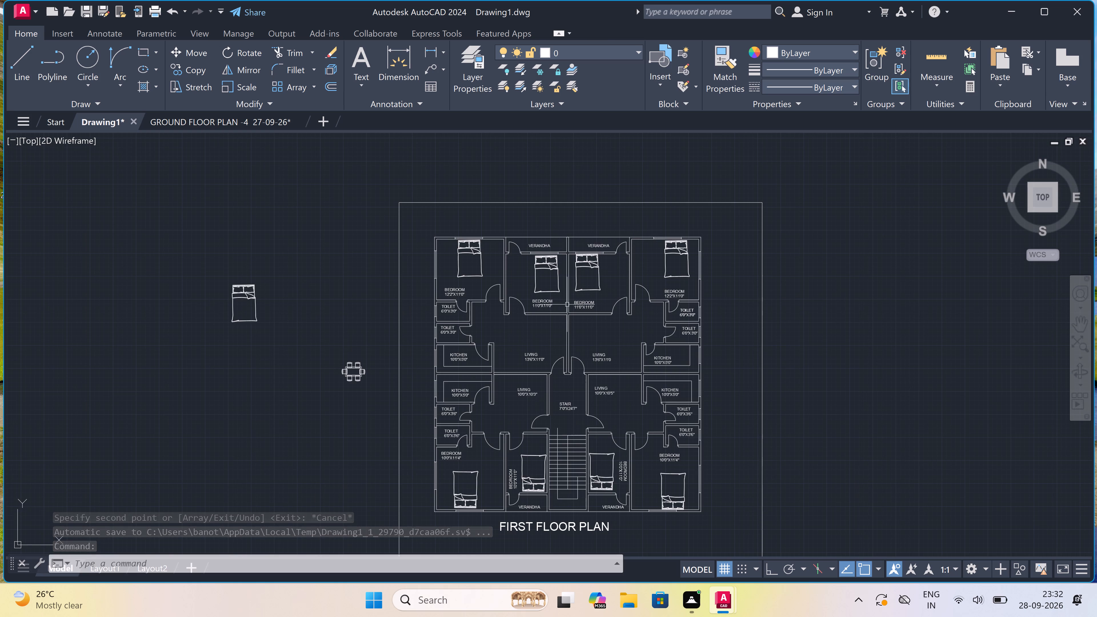
pyautogui.scroll(2, 499, 346)
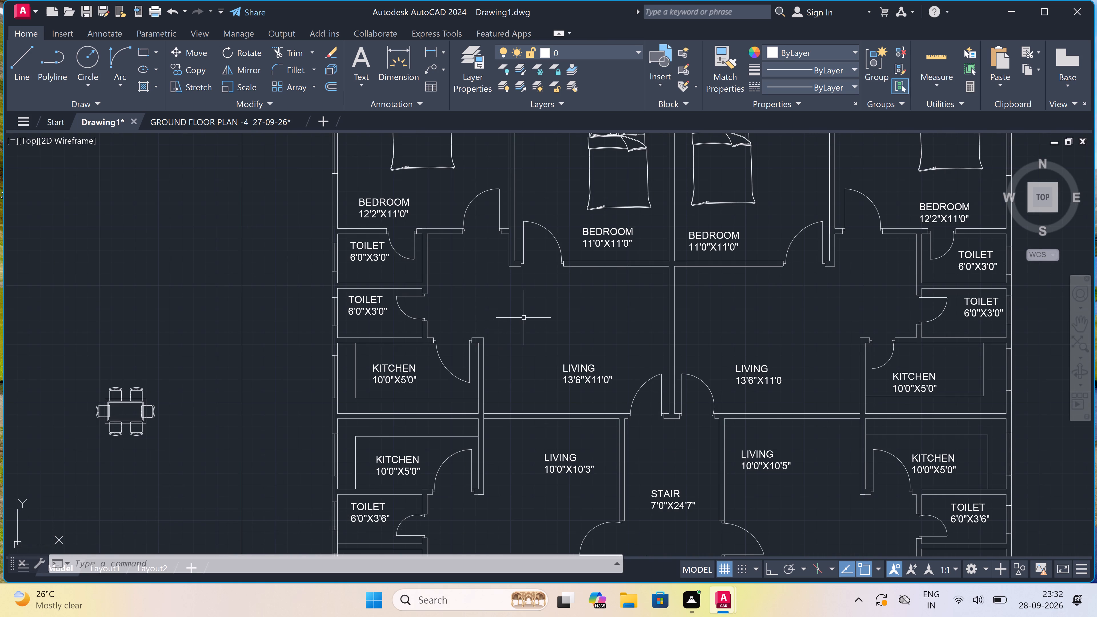
pyautogui.scroll(-2, 524, 318)
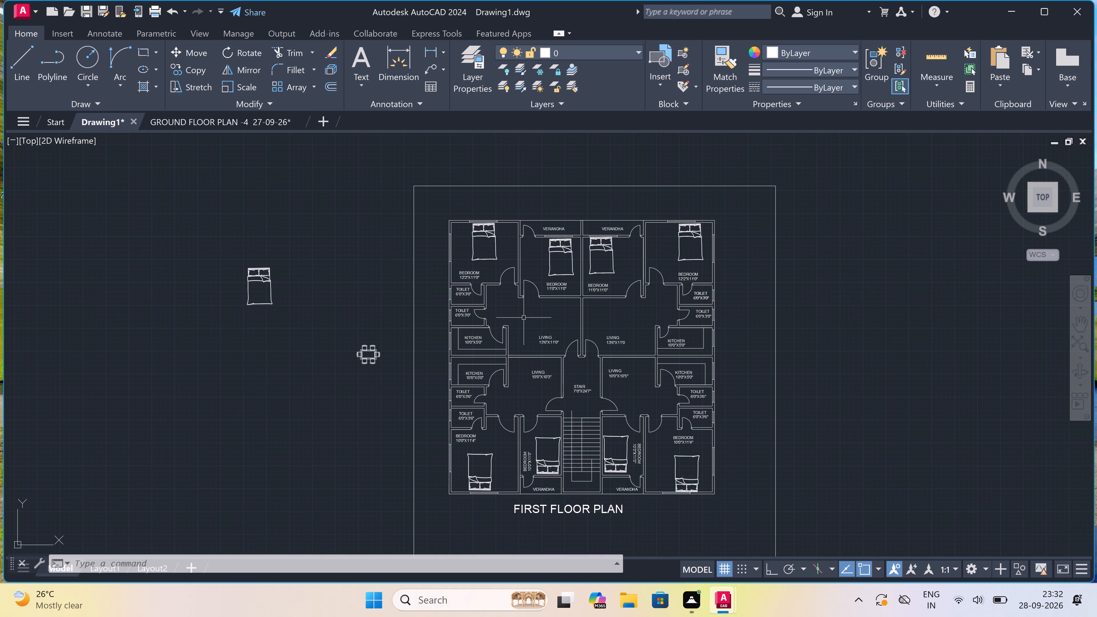
pyautogui.scroll(1, 299, 322)
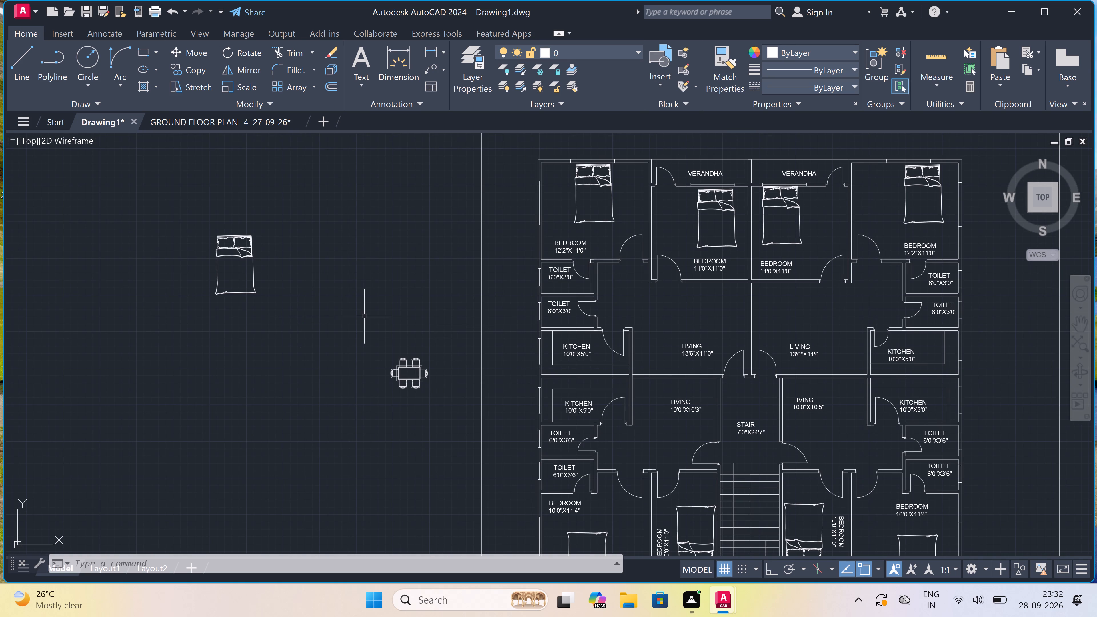
pyautogui.scroll(1, 363, 367)
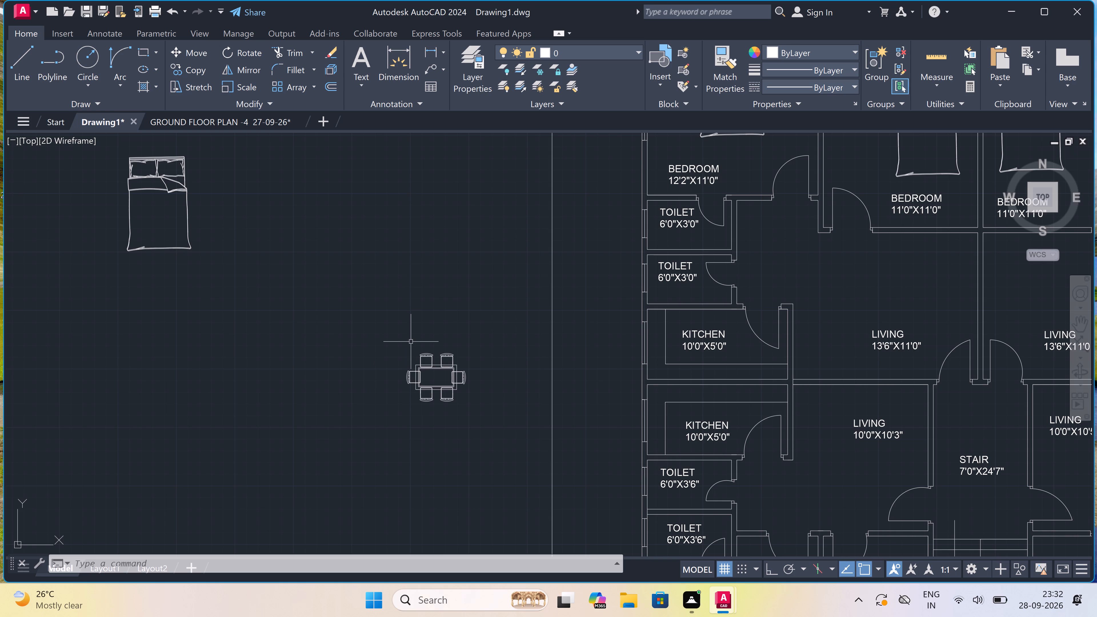
pyautogui.click(483, 325)
pyautogui.click(405, 458)
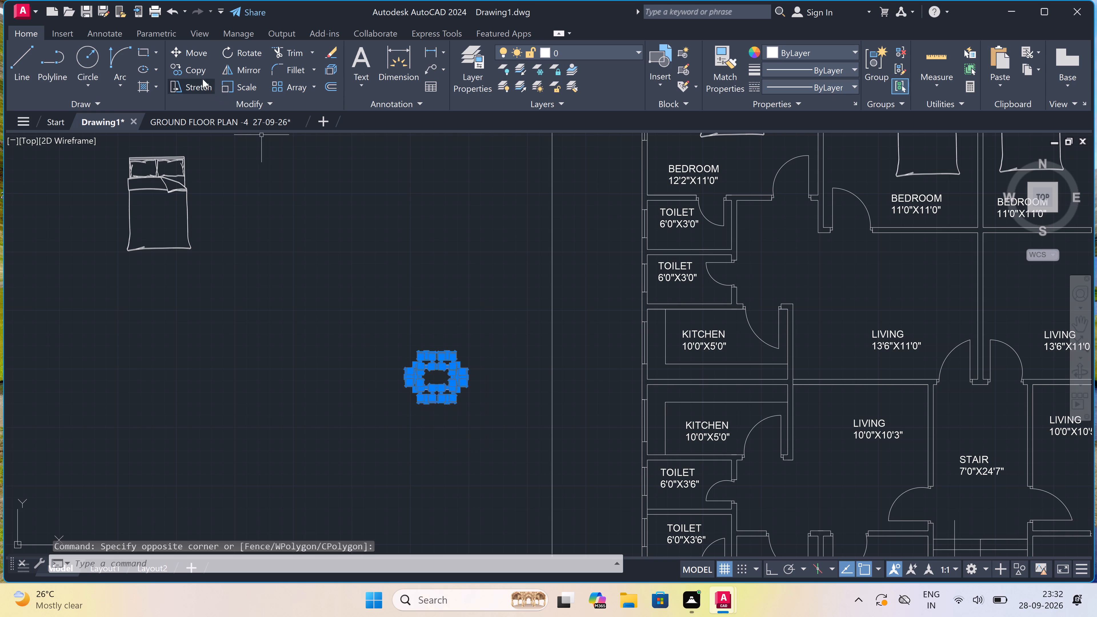
pyautogui.click(195, 71)
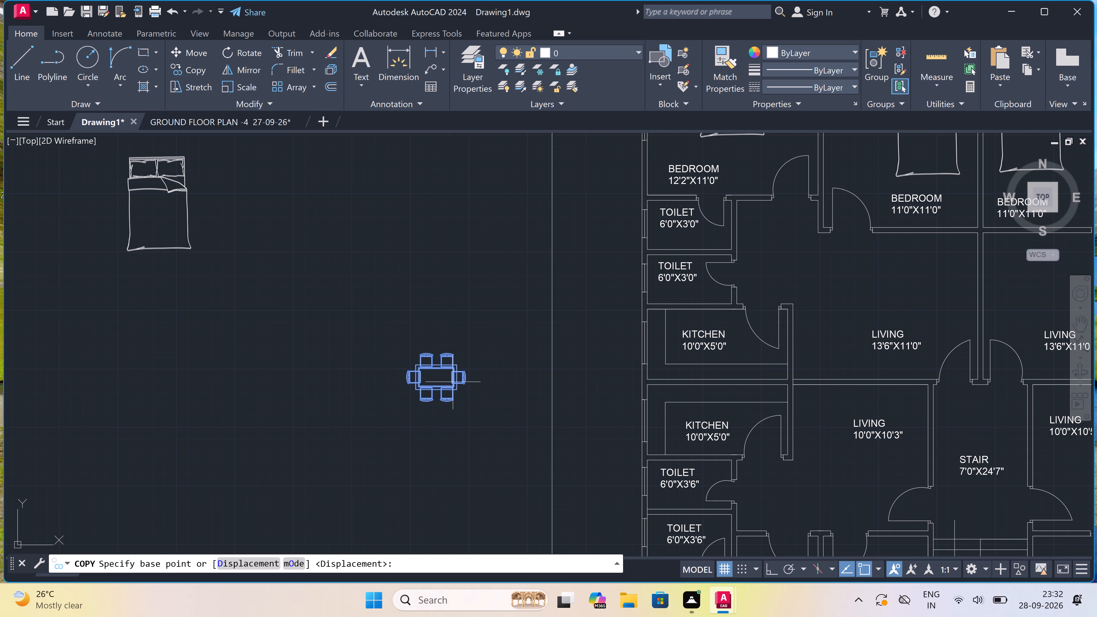
pyautogui.click(431, 378)
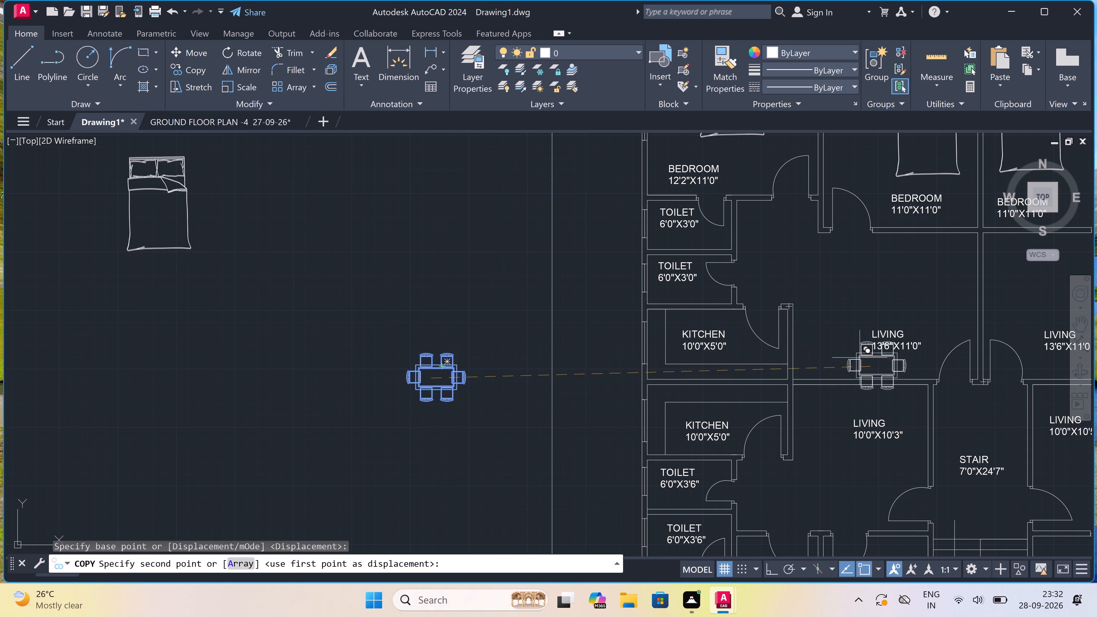
pyautogui.scroll(3, 856, 358)
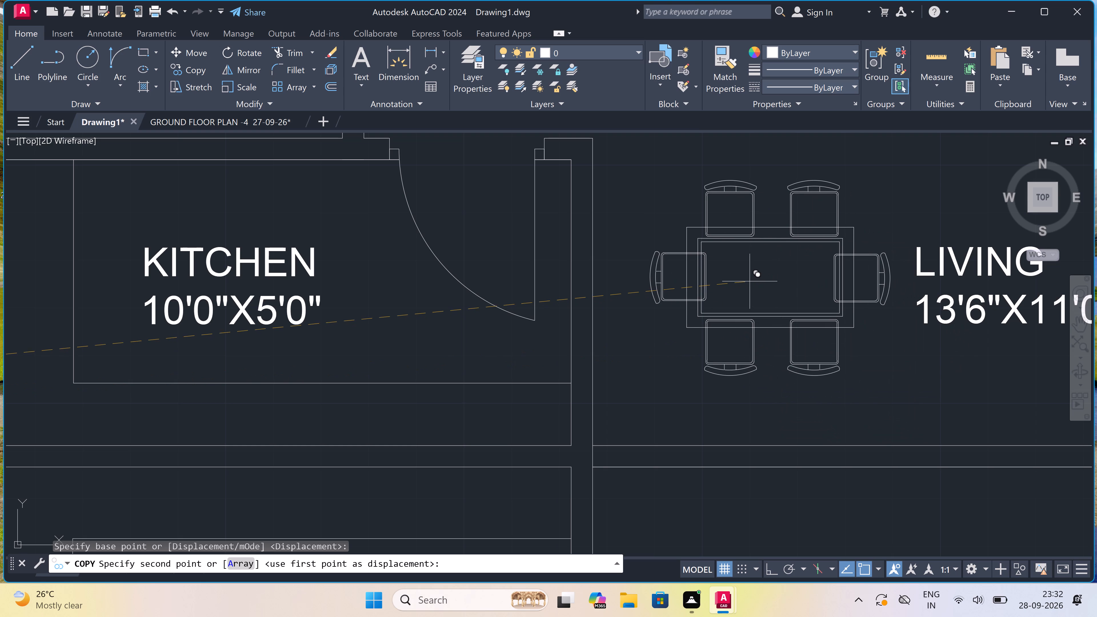
pyautogui.click(744, 272)
# Place a second dining set copy in the northeast LIVING 13'6"X11'0, between the room label and the kitchen wall.
pyautogui.scroll(-5, 724, 303)
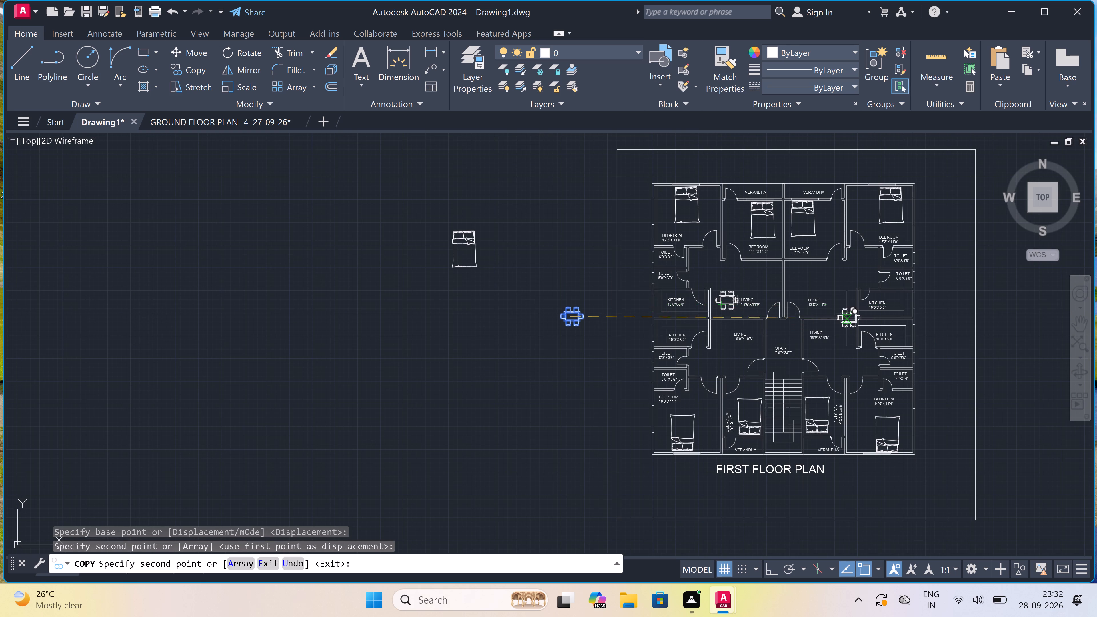
pyautogui.scroll(4, 843, 319)
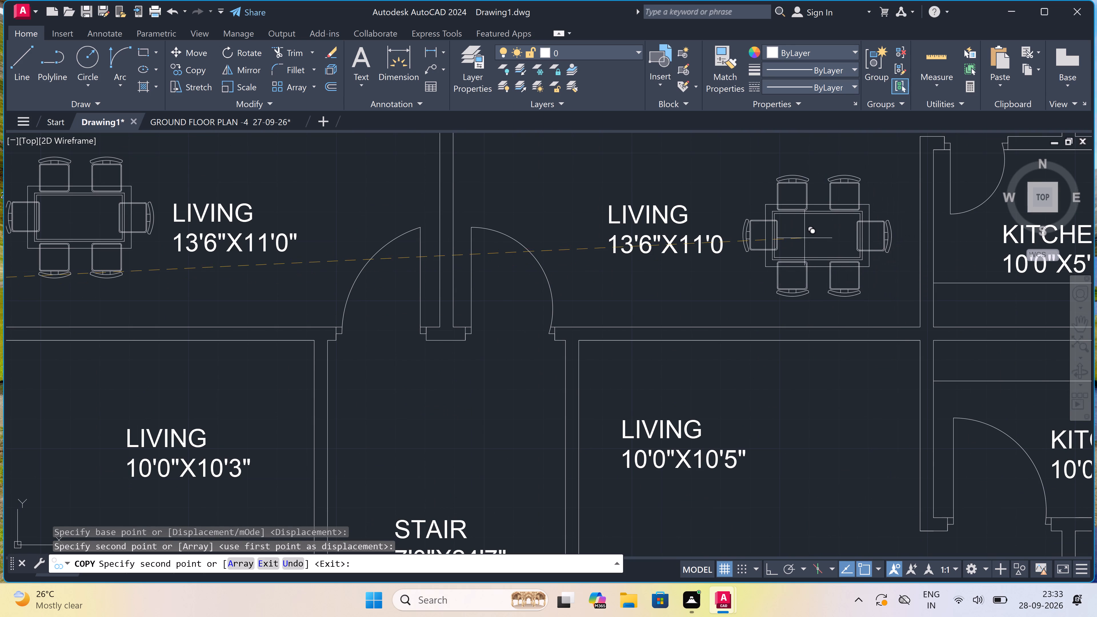
pyautogui.click(810, 235)
# Place dining set copies in LIVING 10'0"X10'3" and LIVING 10'0"X10'5", near each room's north wall on the kitchen side, and finish copying.
pyautogui.scroll(-2, 810, 235)
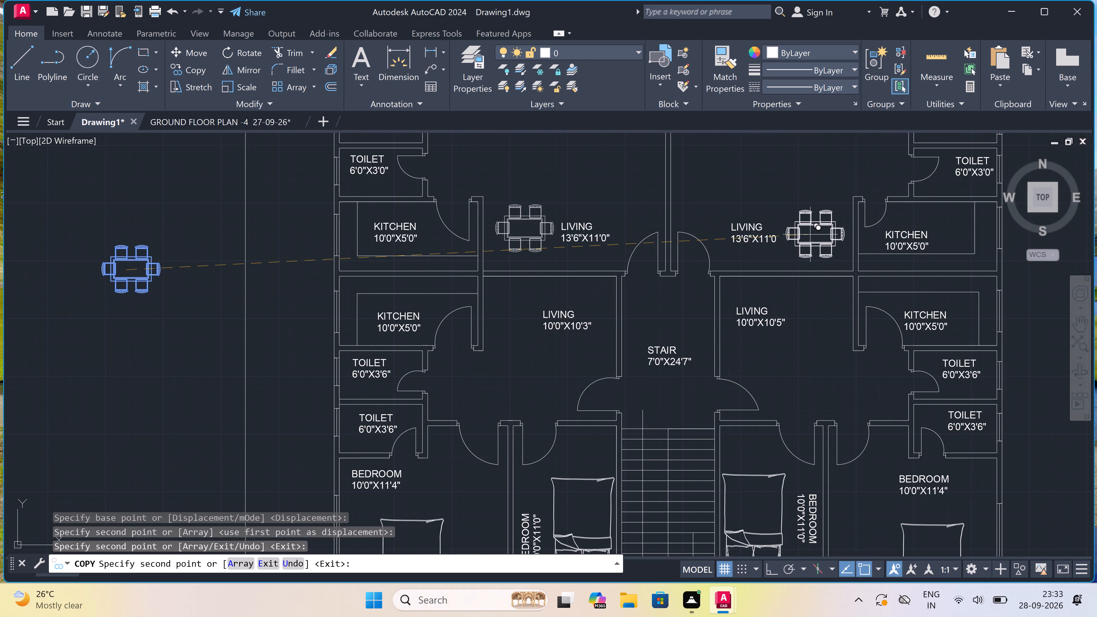
pyautogui.scroll(-1, 809, 235)
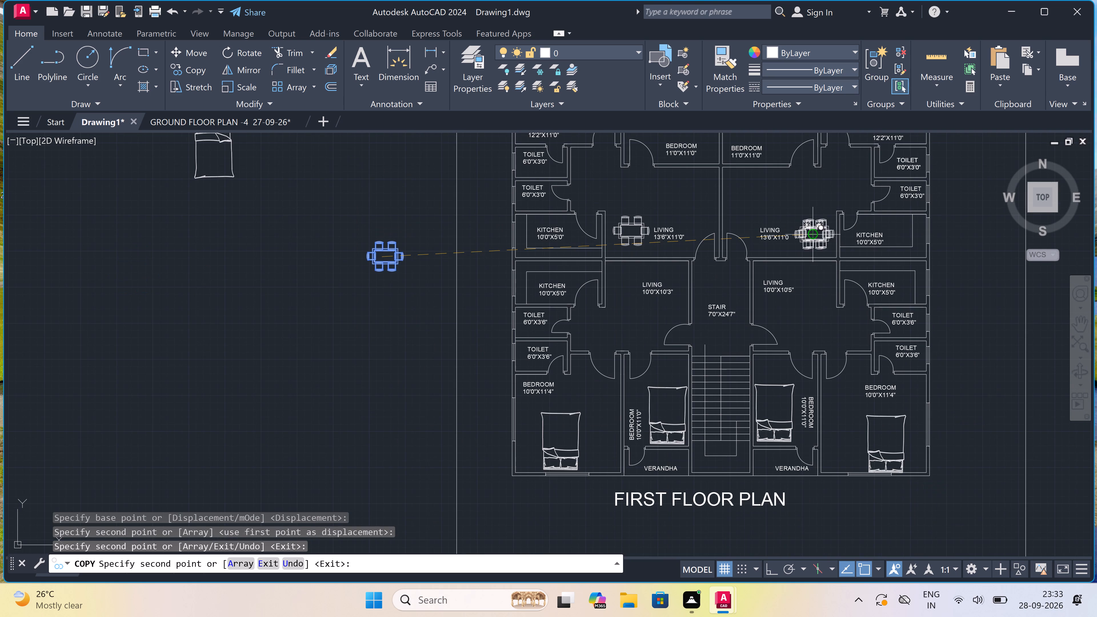
pyautogui.scroll(1, 810, 232)
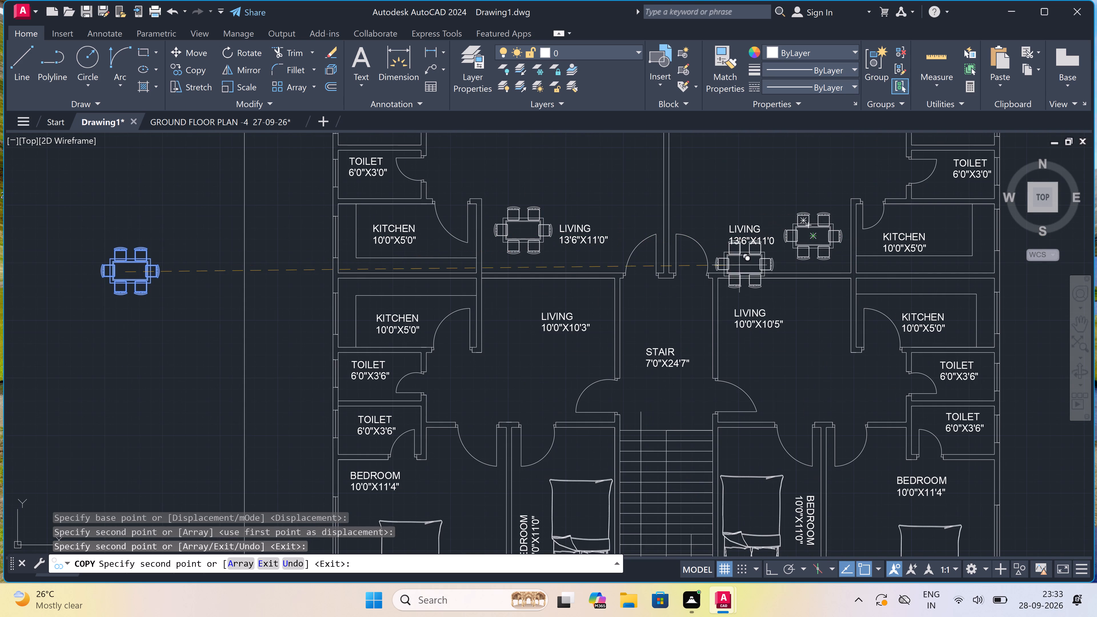
pyautogui.scroll(1, 524, 300)
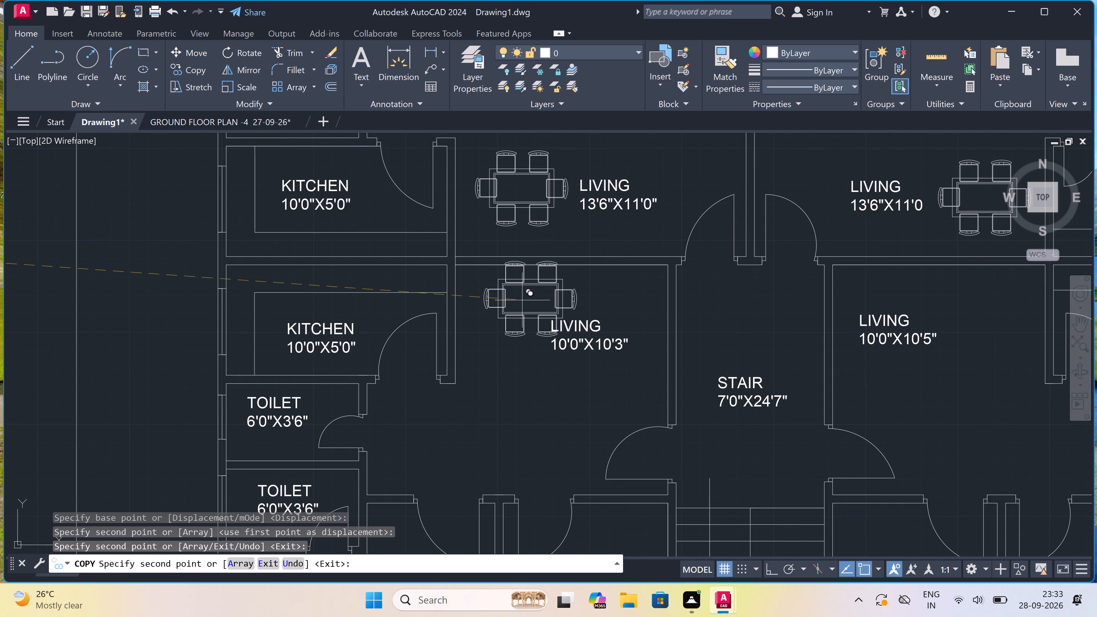
pyautogui.scroll(2, 496, 318)
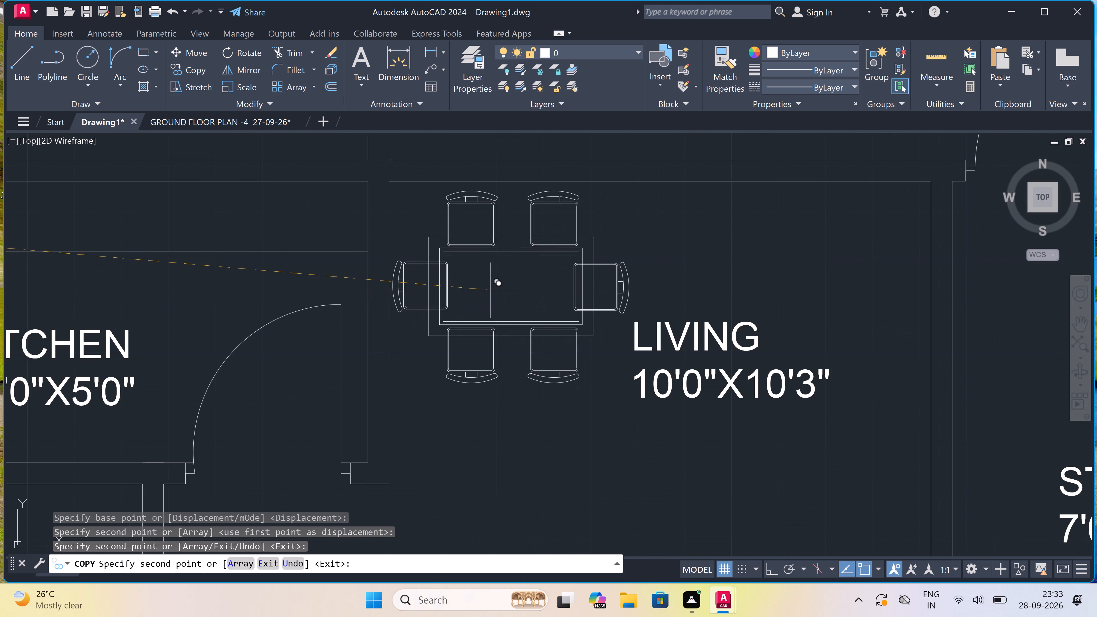
pyautogui.click(507, 297)
pyautogui.scroll(-2, 506, 297)
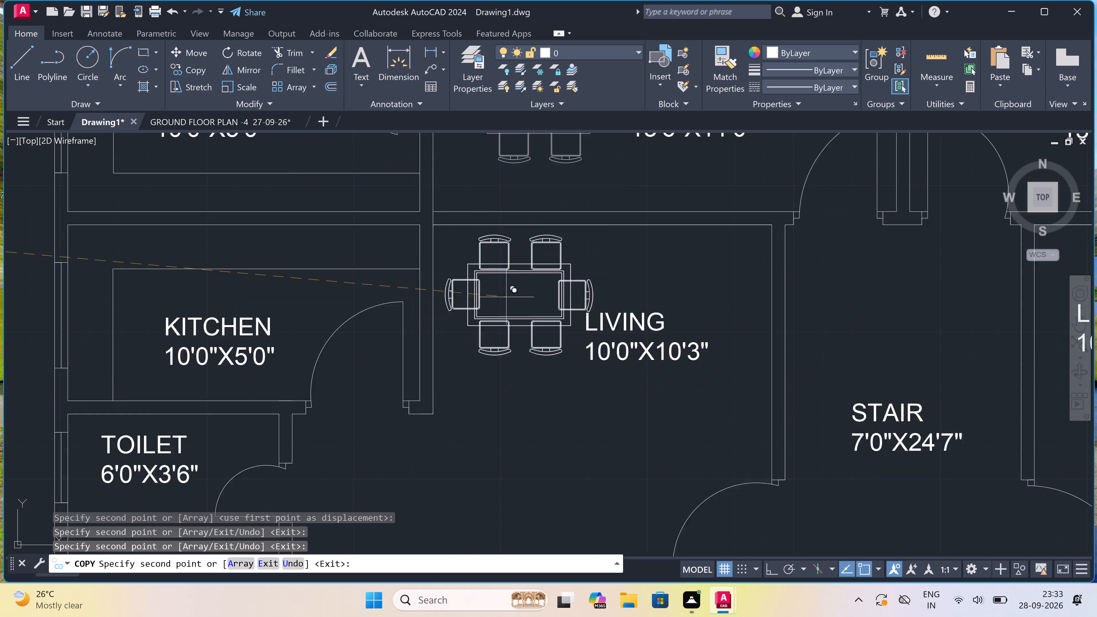
pyautogui.scroll(-2, 506, 297)
pyautogui.scroll(2, 693, 300)
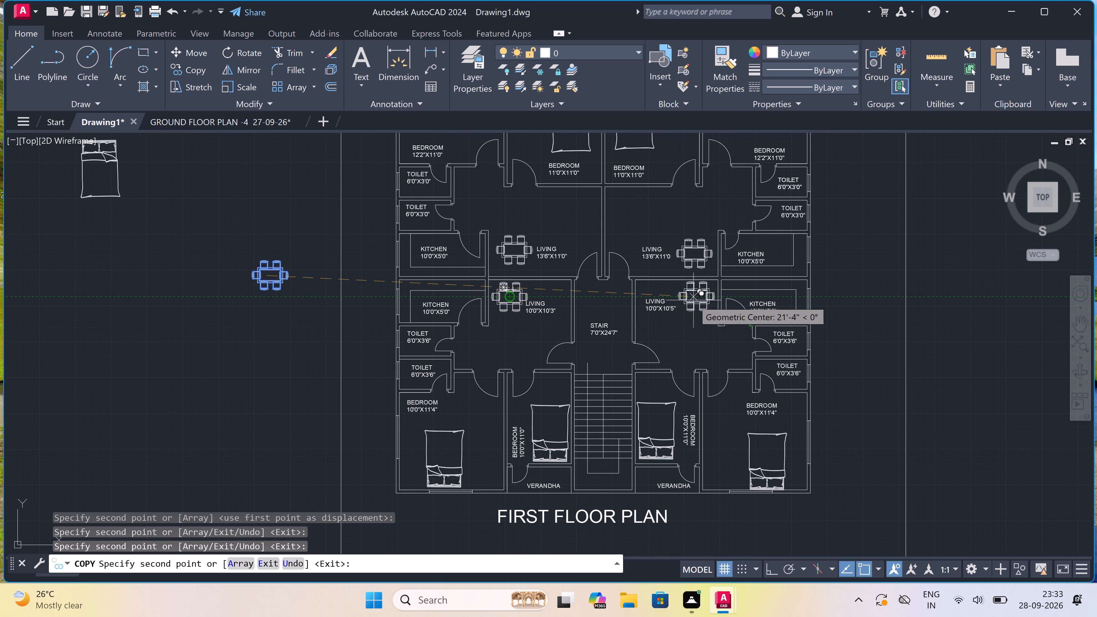
pyautogui.scroll(1, 693, 300)
pyautogui.click(696, 305)
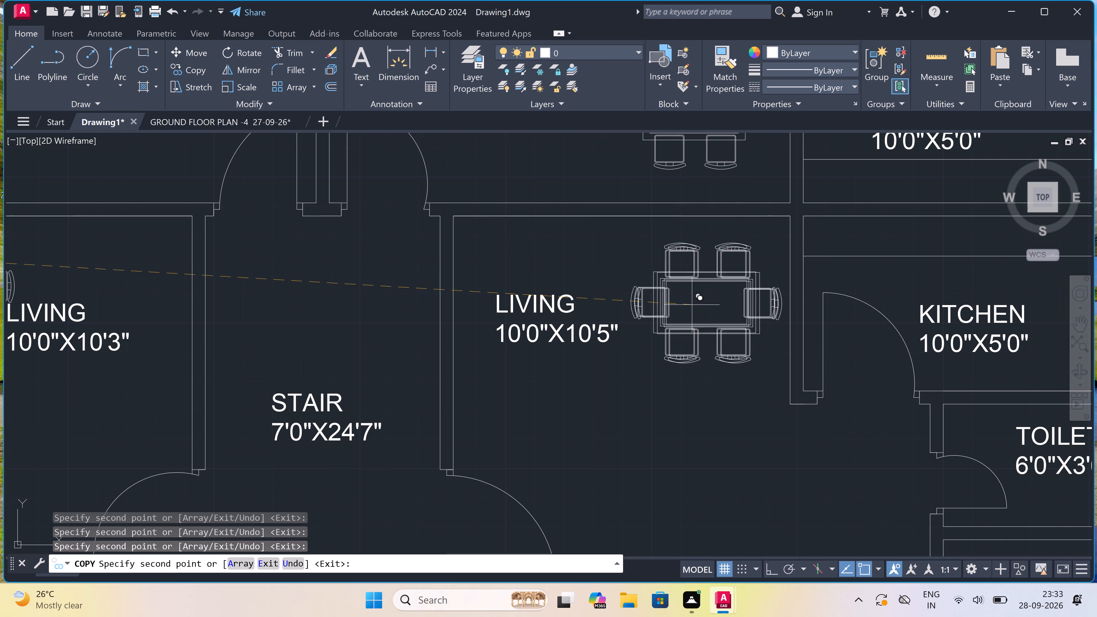
pyautogui.scroll(-5, 598, 283)
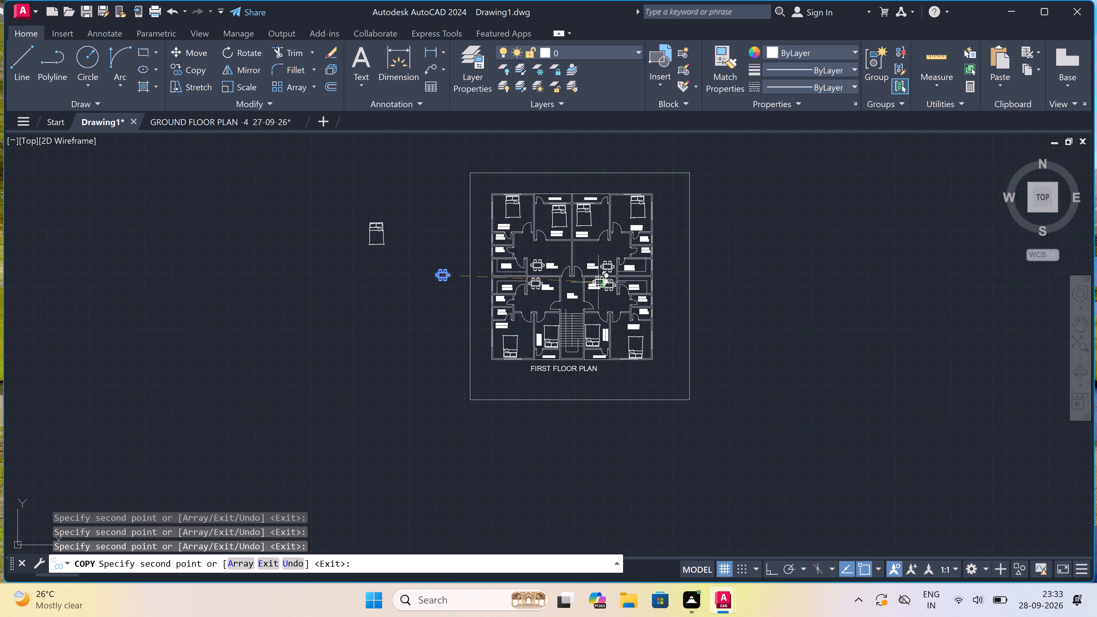
pyautogui.press('Escape')
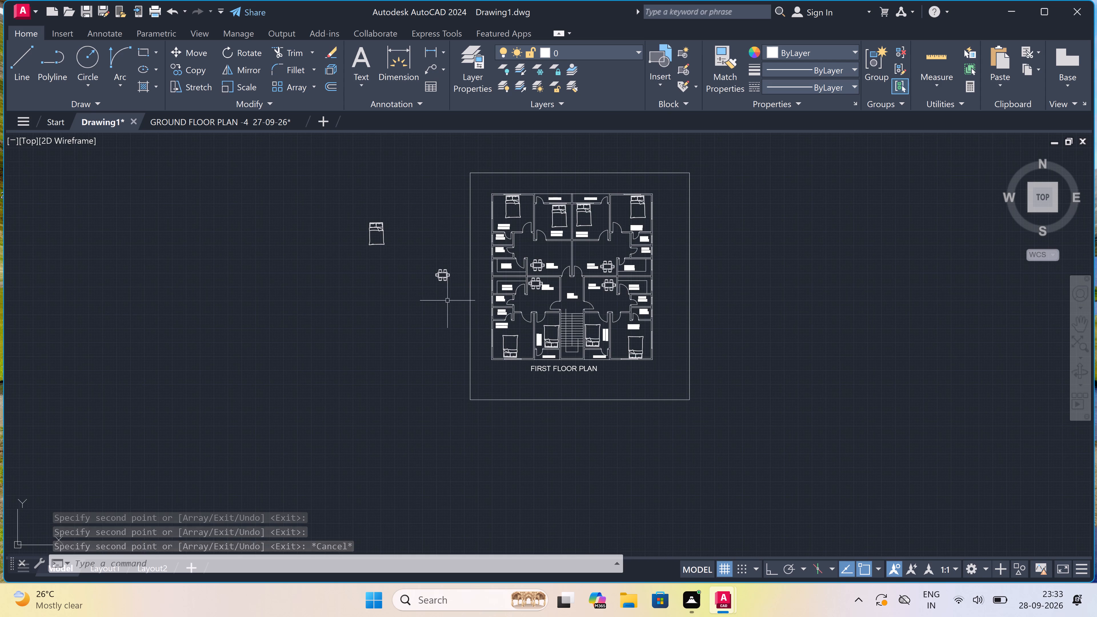
# Move the LIVING 10'0"X10'3" label east, clear of the dining chairs, and settle it midway between the set and the stair-side wall.
pyautogui.scroll(2, 492, 295)
pyautogui.scroll(1, 570, 273)
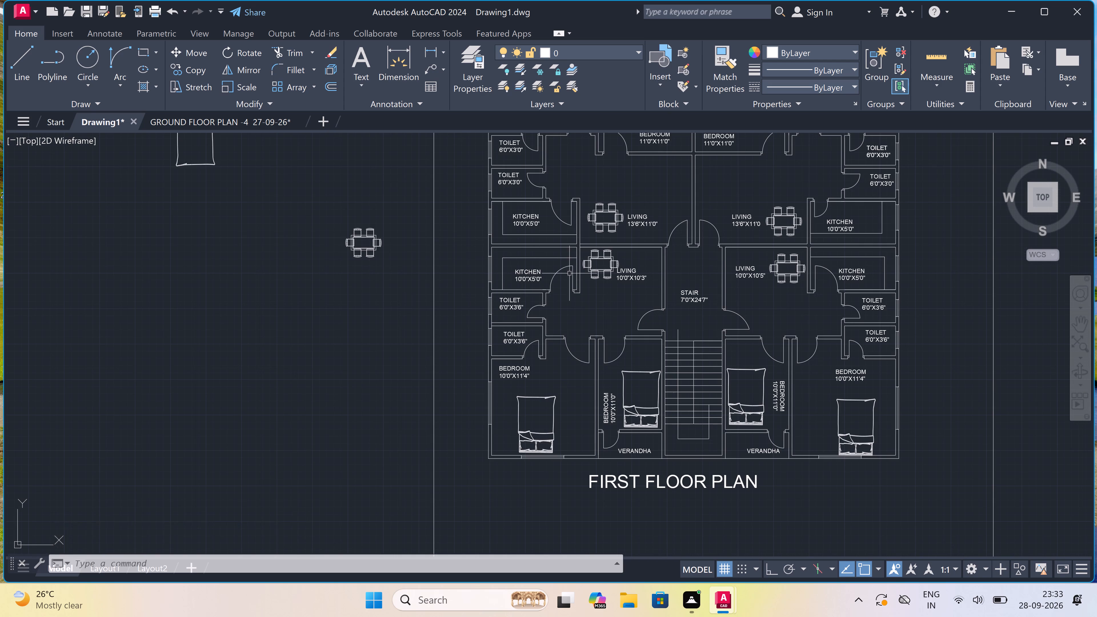
pyautogui.scroll(1, 571, 272)
pyautogui.scroll(2, 719, 265)
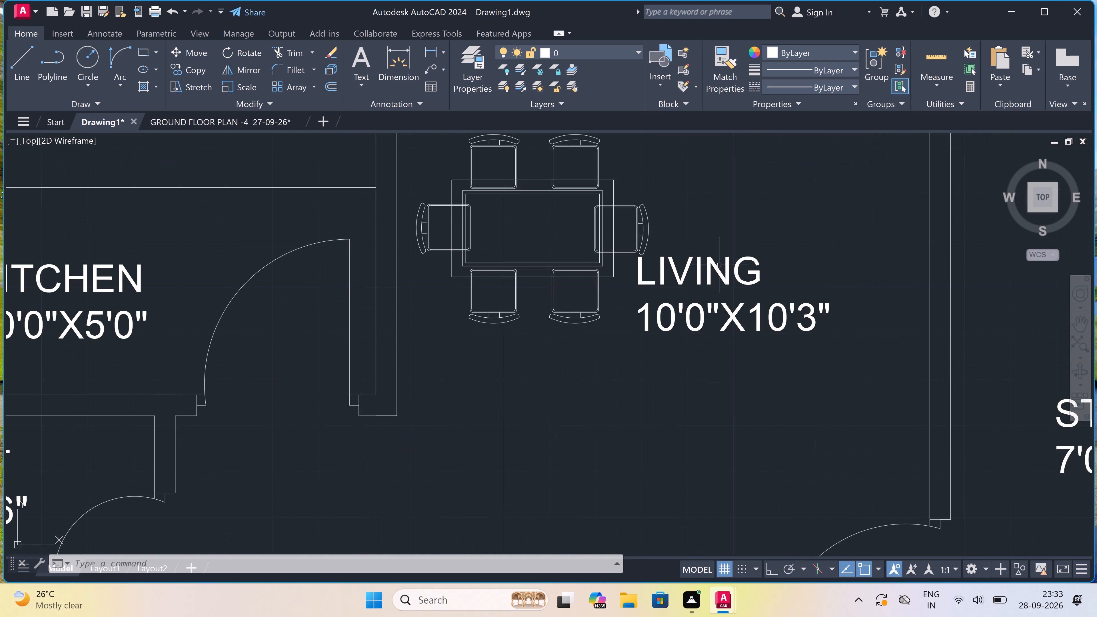
pyautogui.click(719, 265)
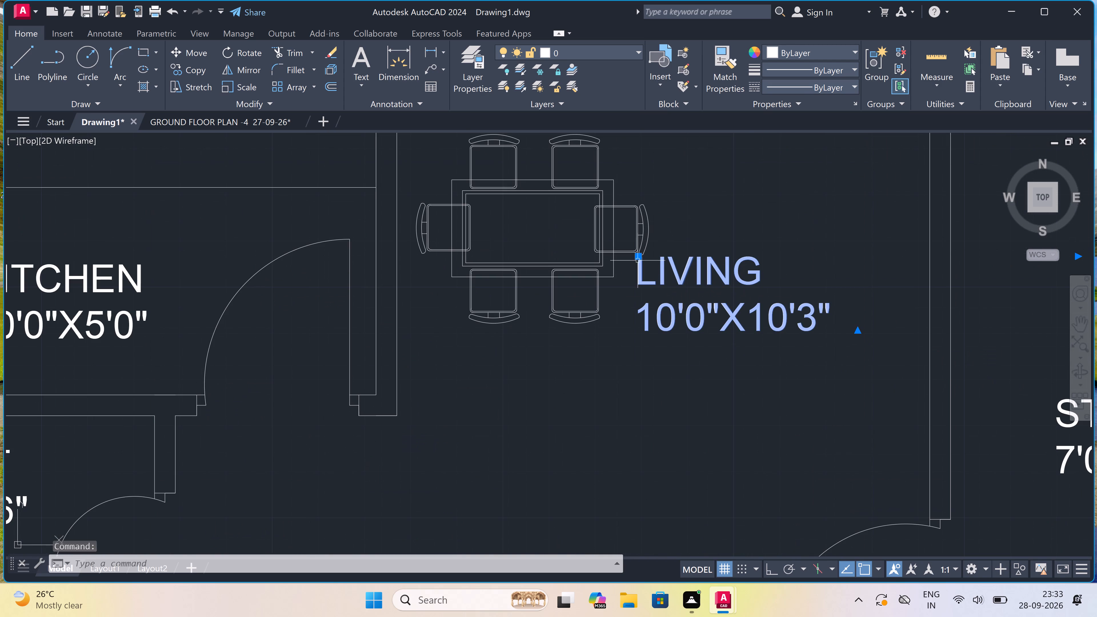
pyautogui.click(639, 257)
pyautogui.click(730, 271)
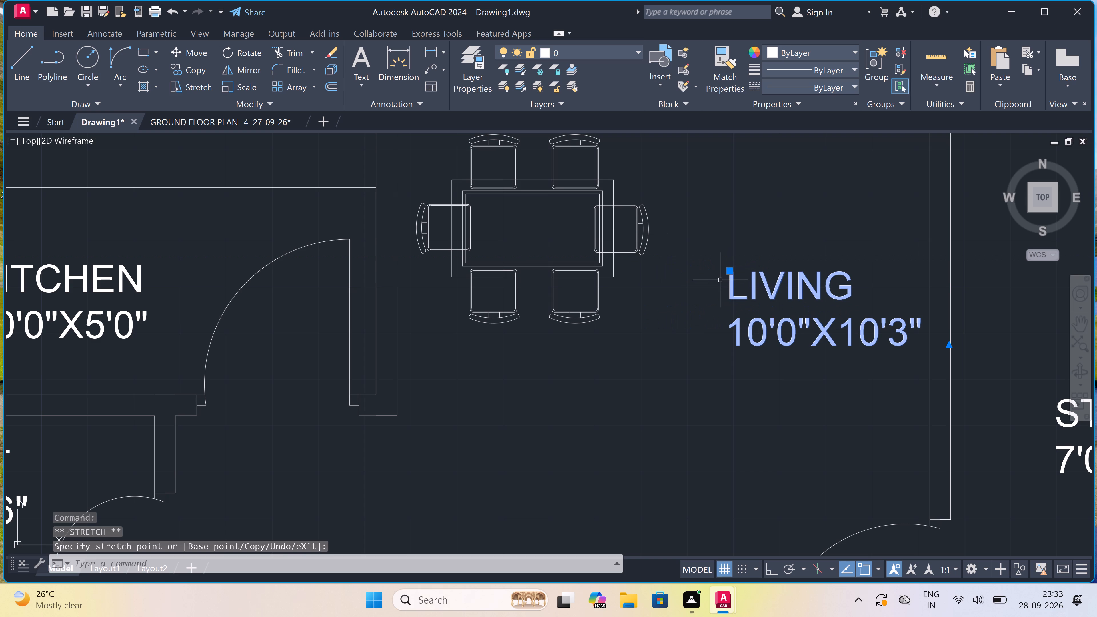
pyautogui.press('Escape')
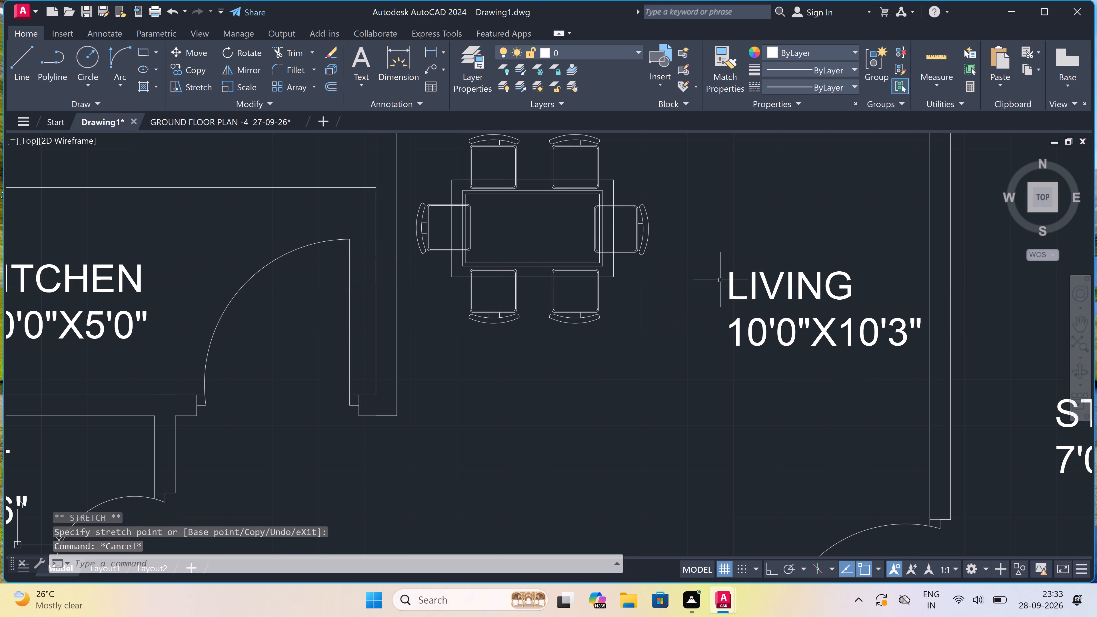
pyautogui.scroll(1, 822, 279)
pyautogui.click(823, 277)
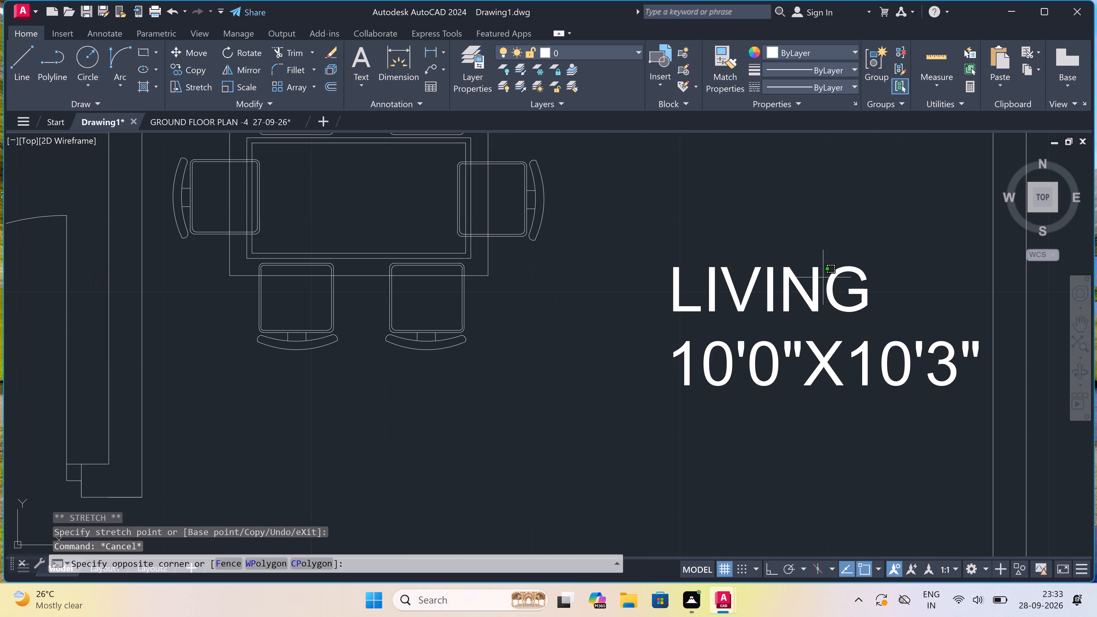
pyautogui.click(754, 288)
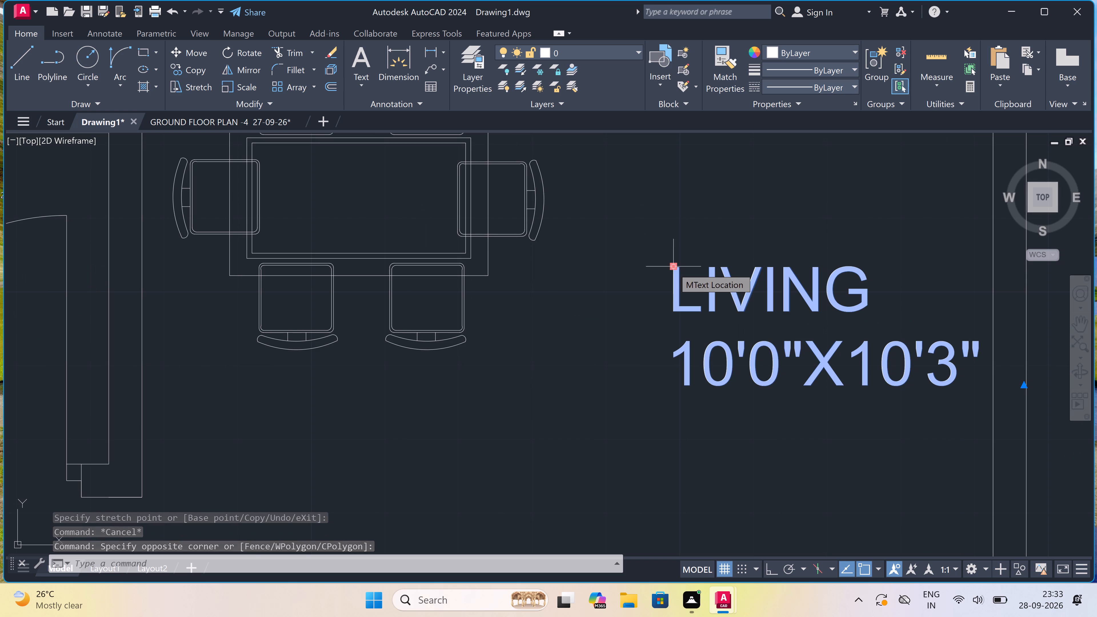
pyautogui.click(674, 267)
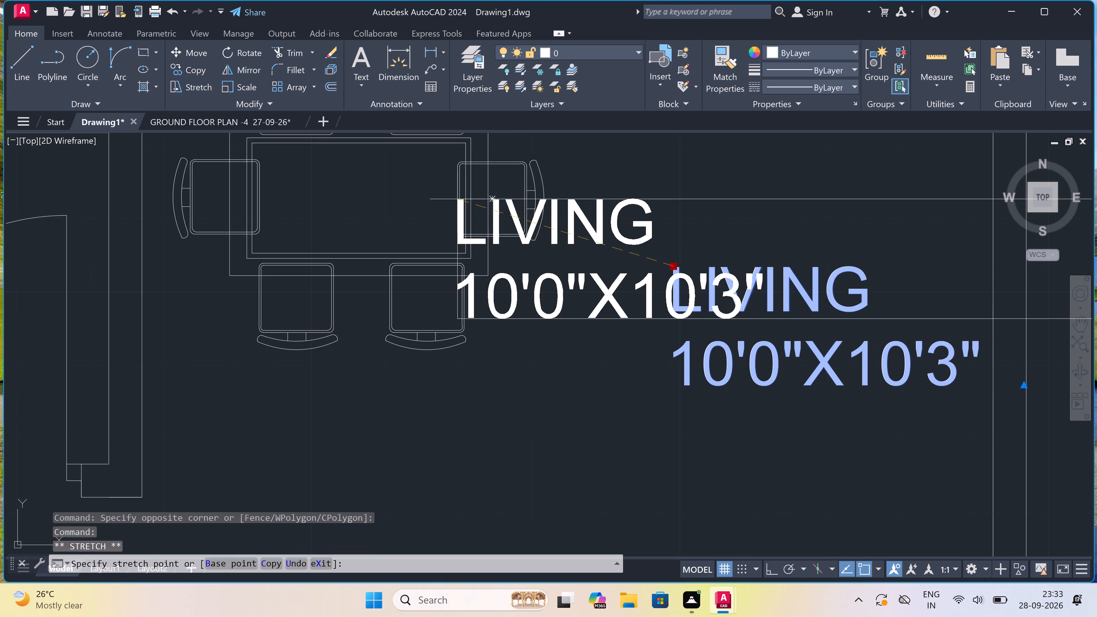
pyautogui.click(594, 233)
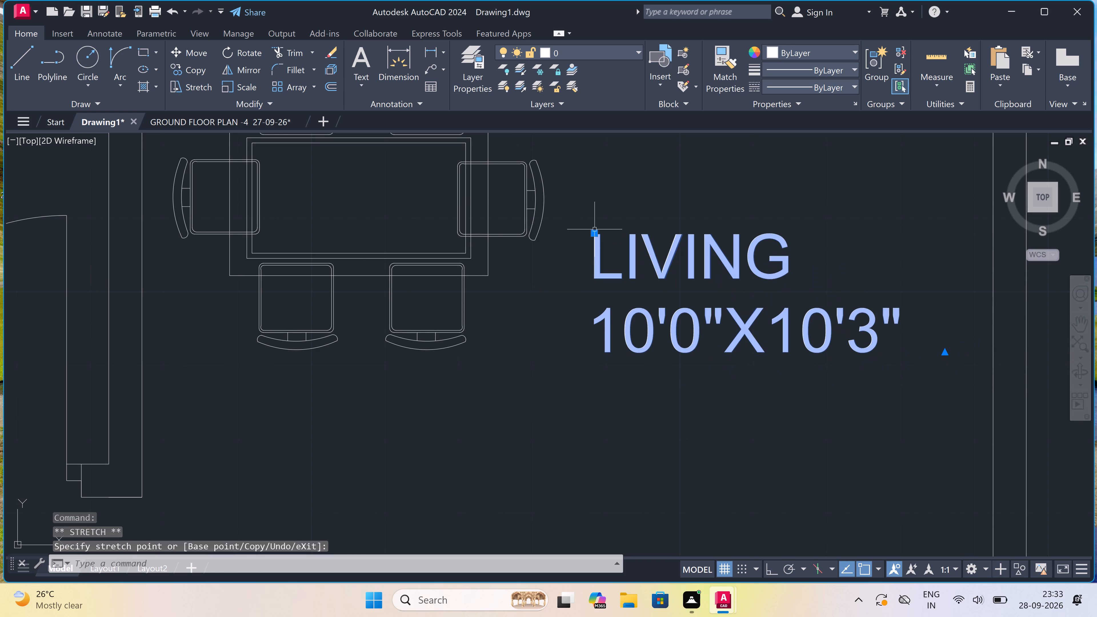
pyautogui.press('Escape')
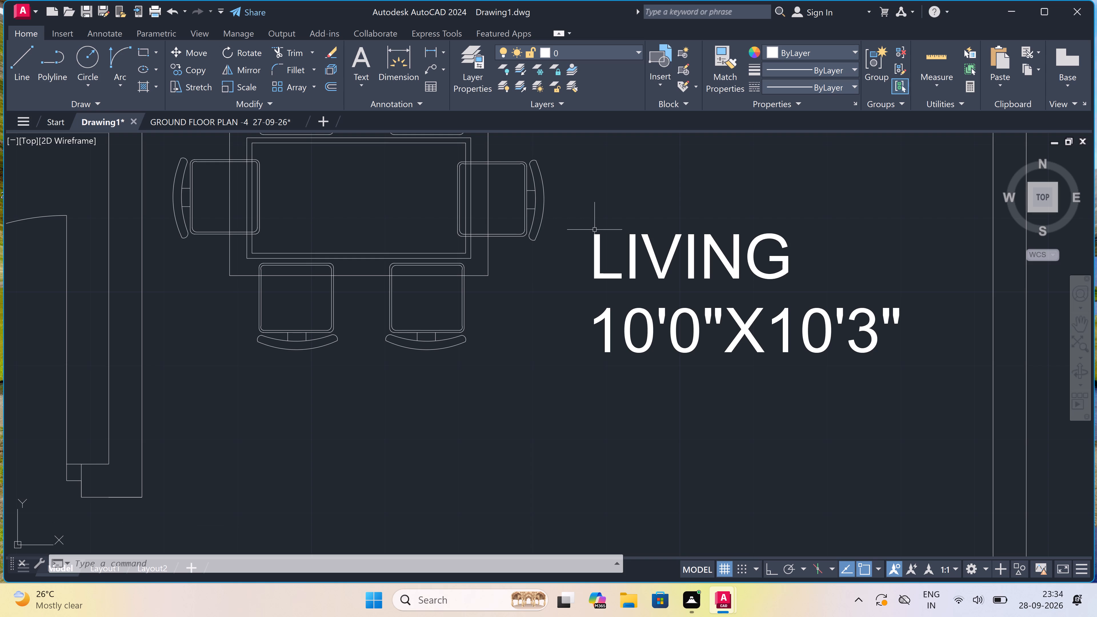
# Delete the spare bed and the spare six-chair dining set lying outside the border, west of the first floor plan.
pyautogui.scroll(-4, 594, 230)
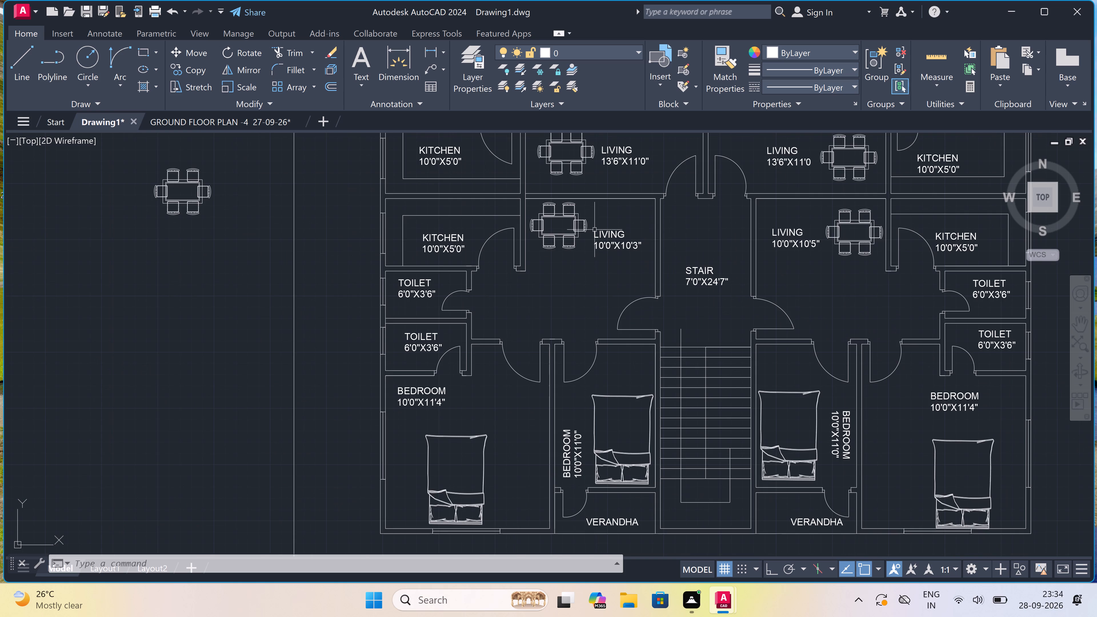
pyautogui.scroll(-3, 584, 350)
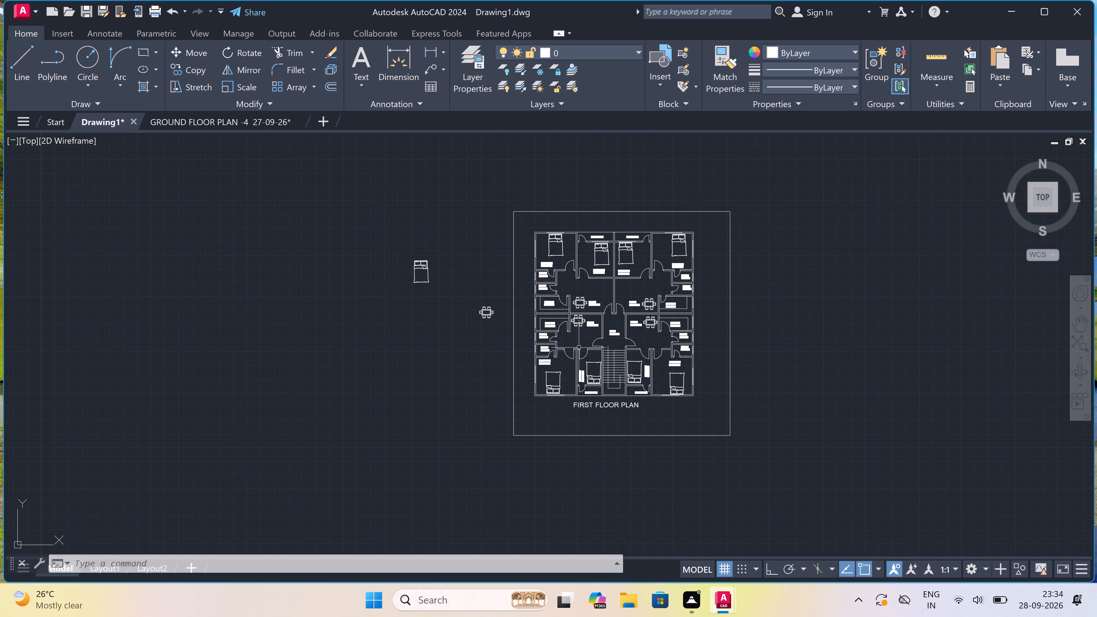
pyautogui.scroll(2, 499, 256)
pyautogui.click(503, 210)
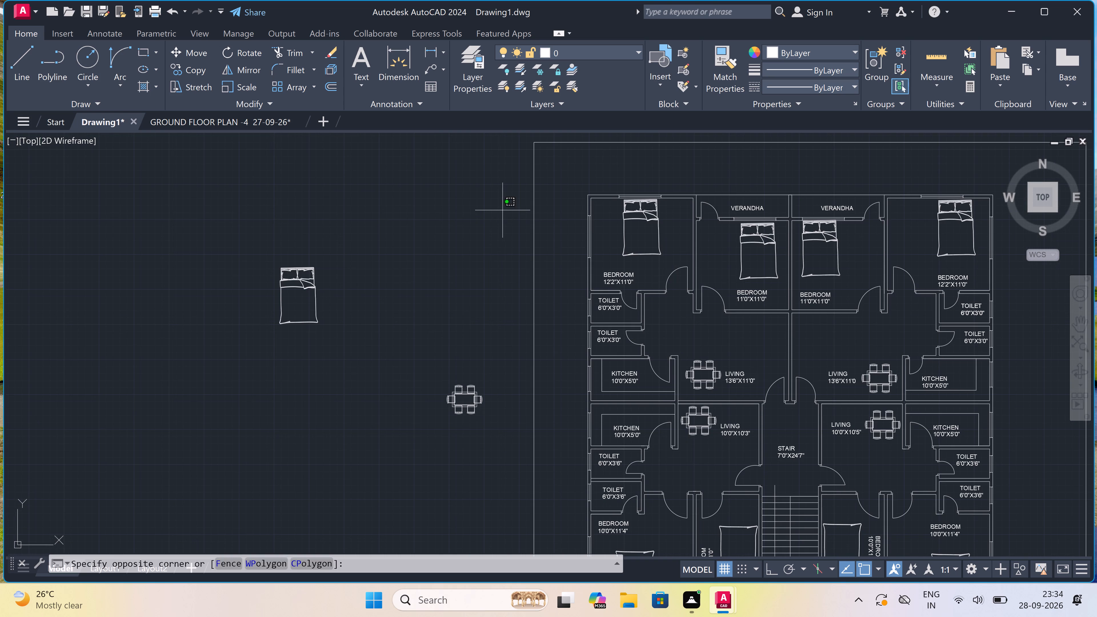
pyautogui.click(226, 453)
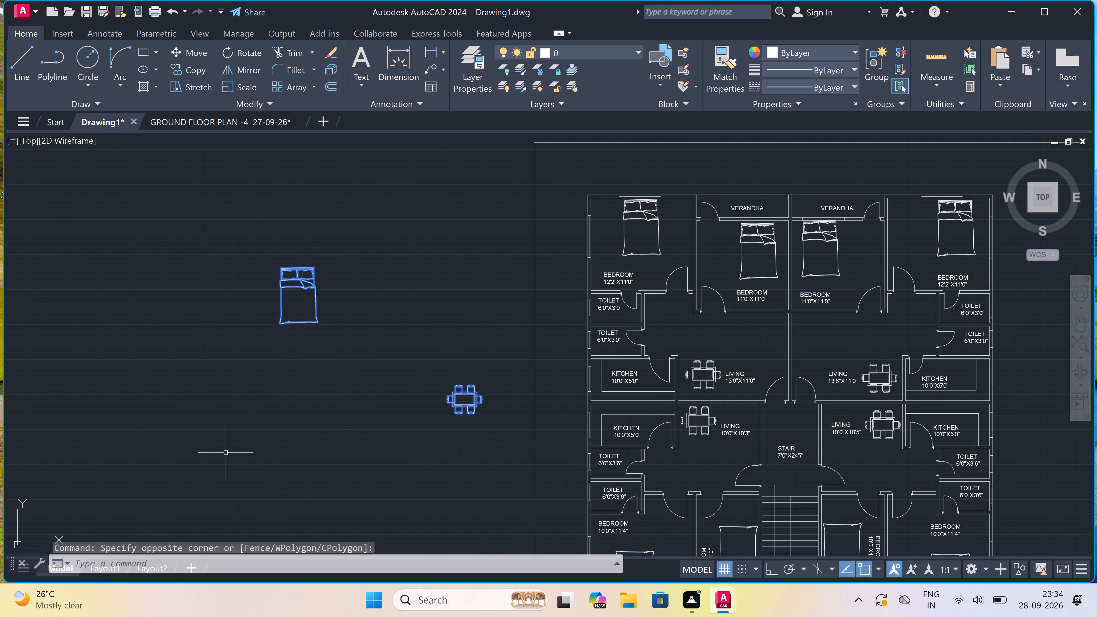
pyautogui.press('Delete')
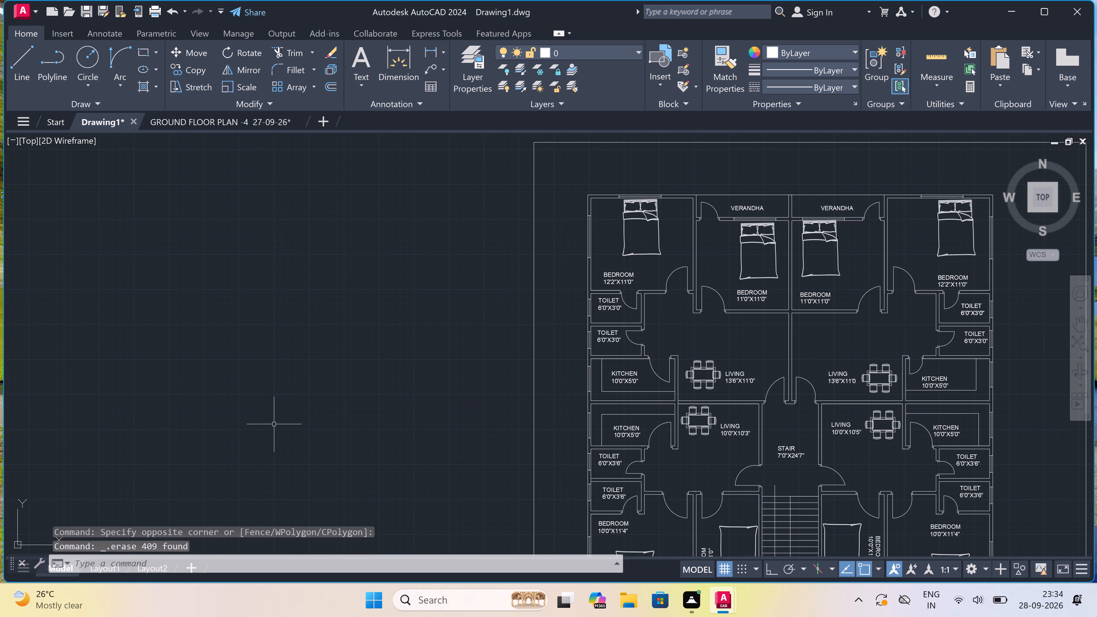
pyautogui.scroll(-3, 311, 407)
pyautogui.scroll(1, 295, 475)
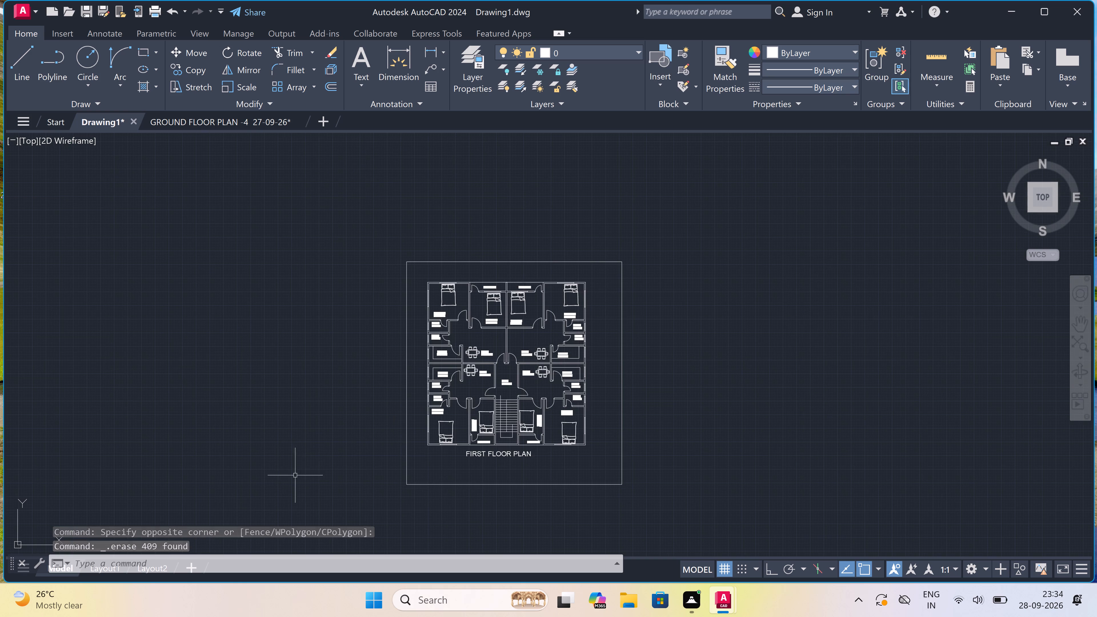
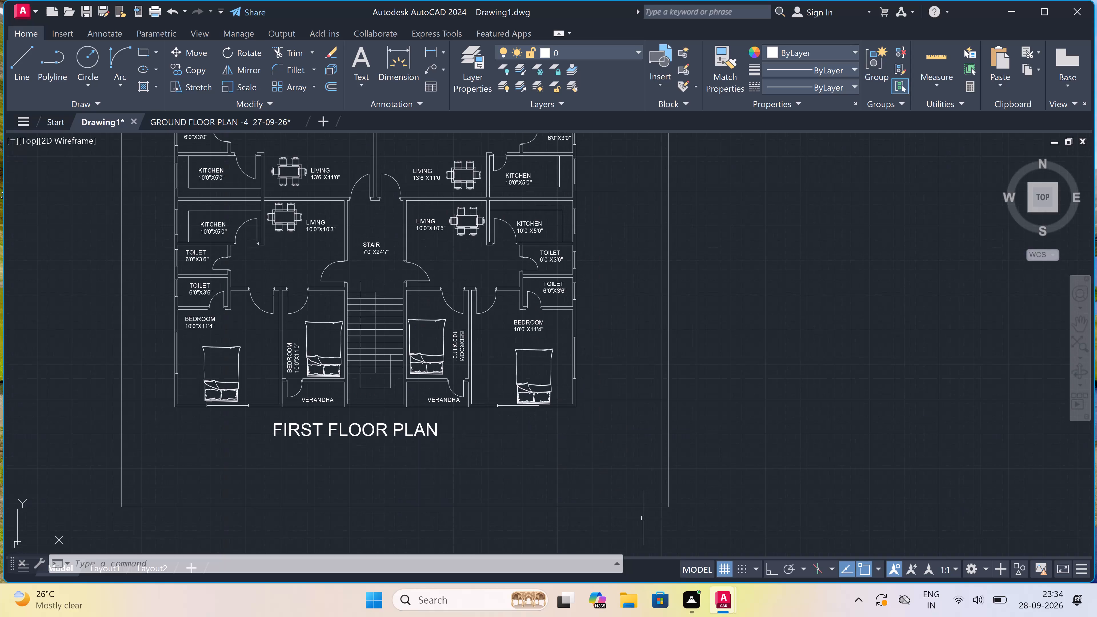
# Review the first floor plan as a whole and up close, checking the furniture, room labels, title and border.
pyautogui.scroll(-1, 641, 521)
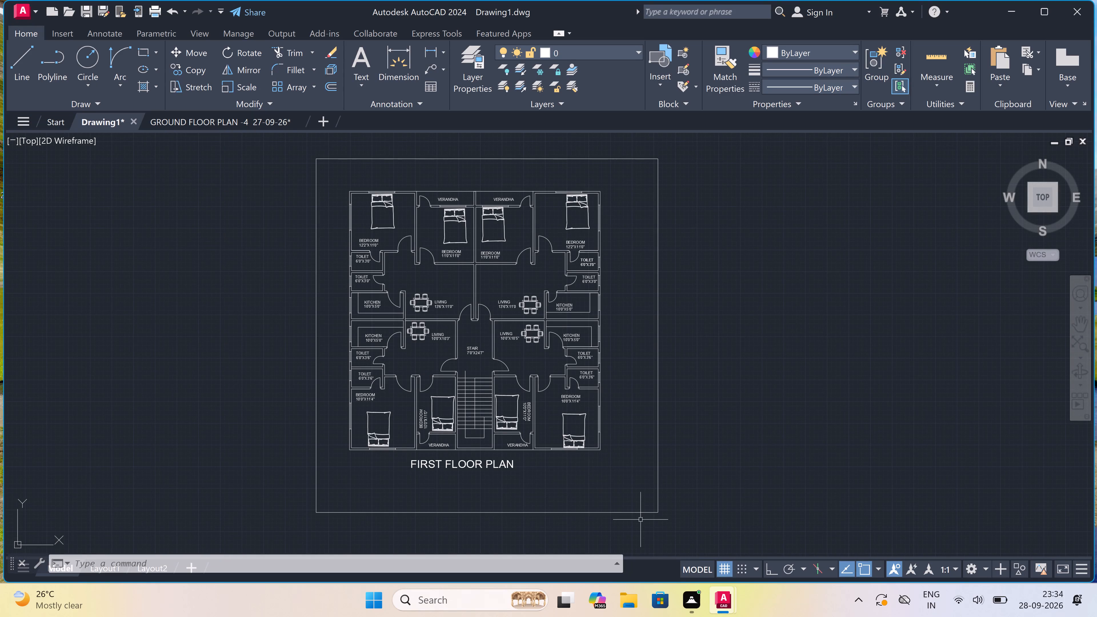
pyautogui.scroll(-1, 636, 524)
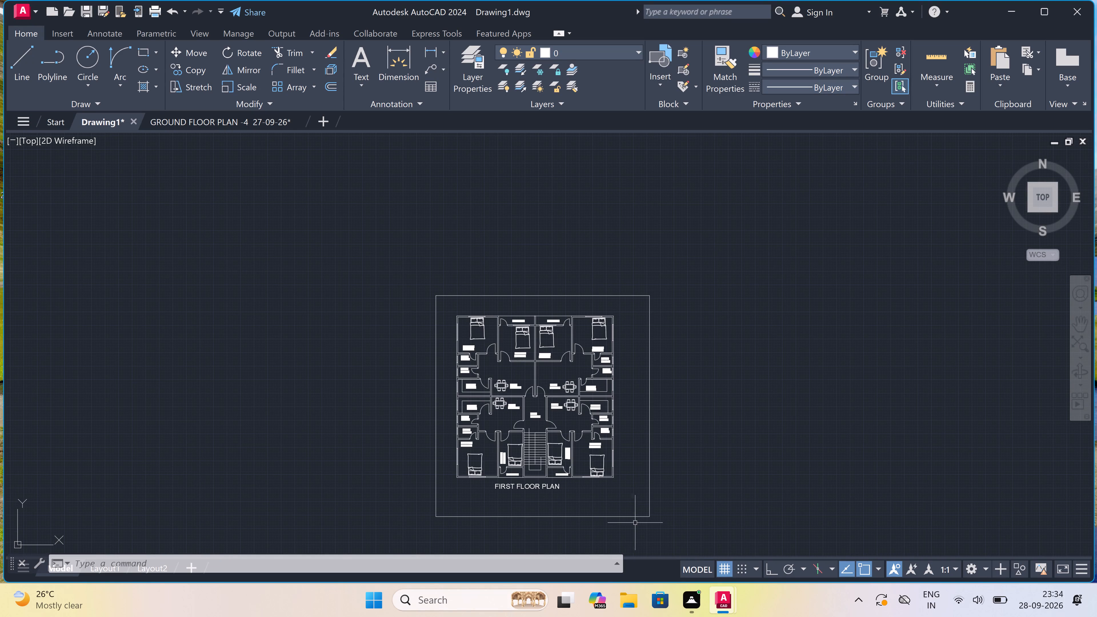
pyautogui.scroll(2, 627, 532)
pyautogui.scroll(-1, 626, 532)
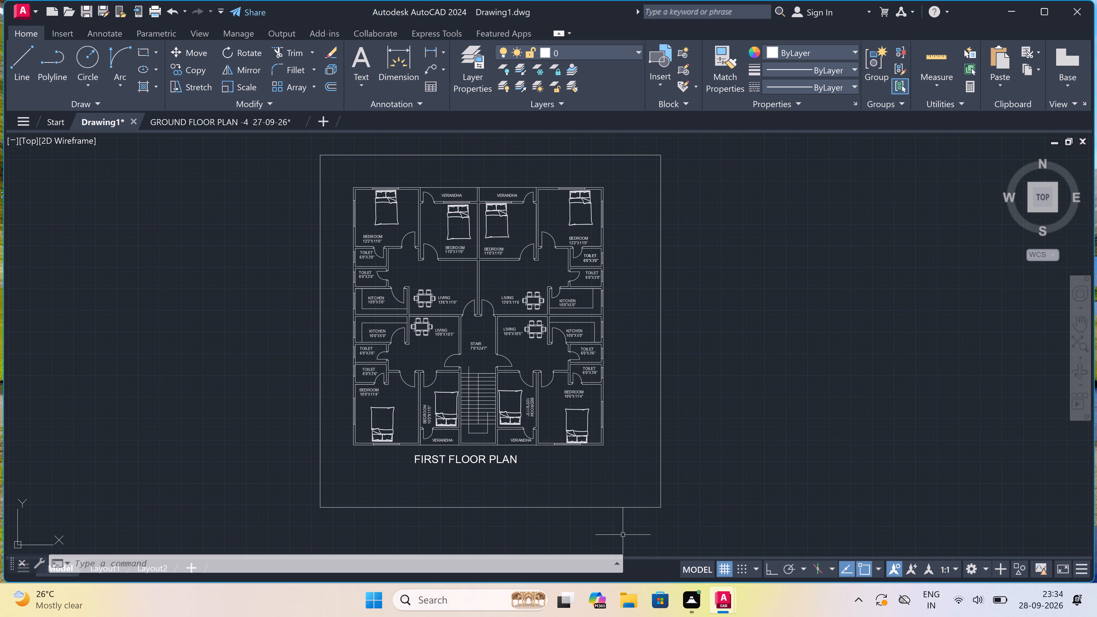
pyautogui.scroll(-1, 621, 538)
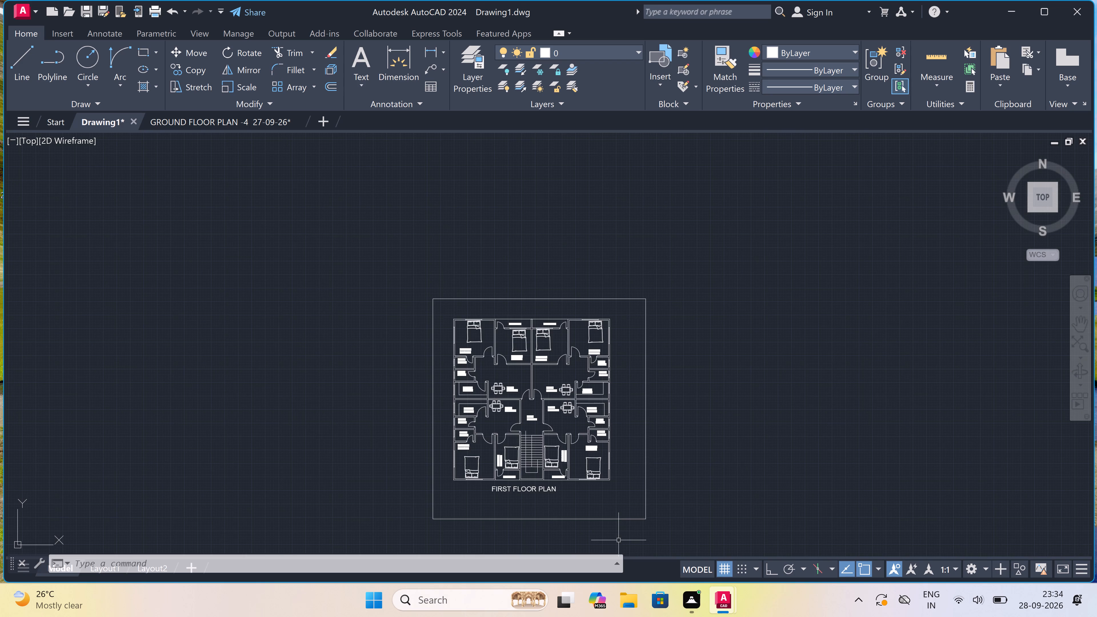
pyautogui.scroll(1, 613, 546)
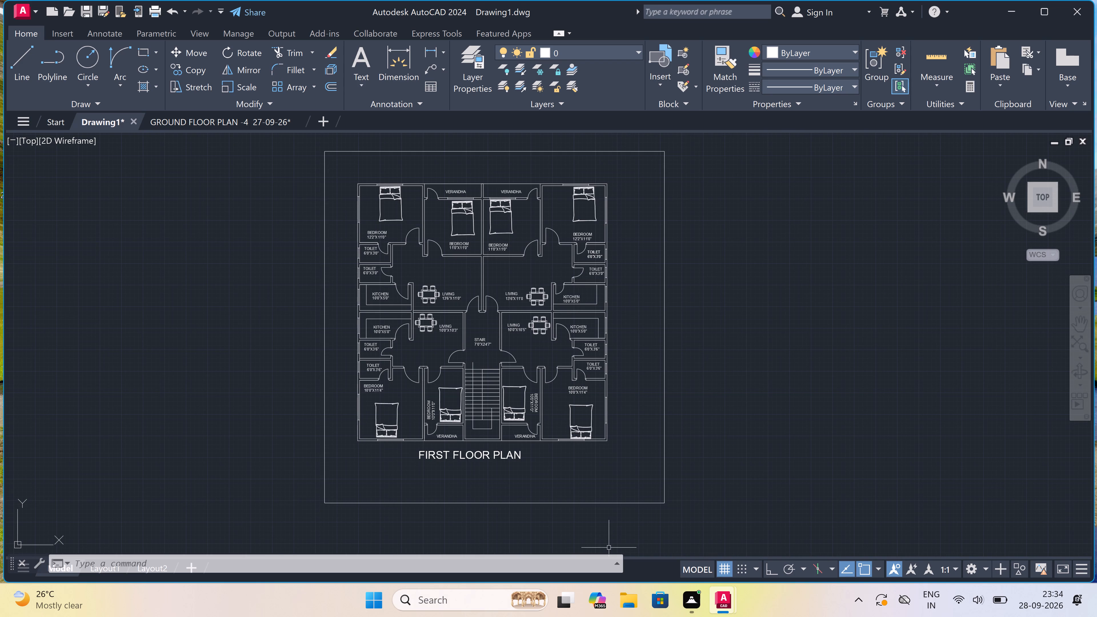
pyautogui.scroll(1, 607, 550)
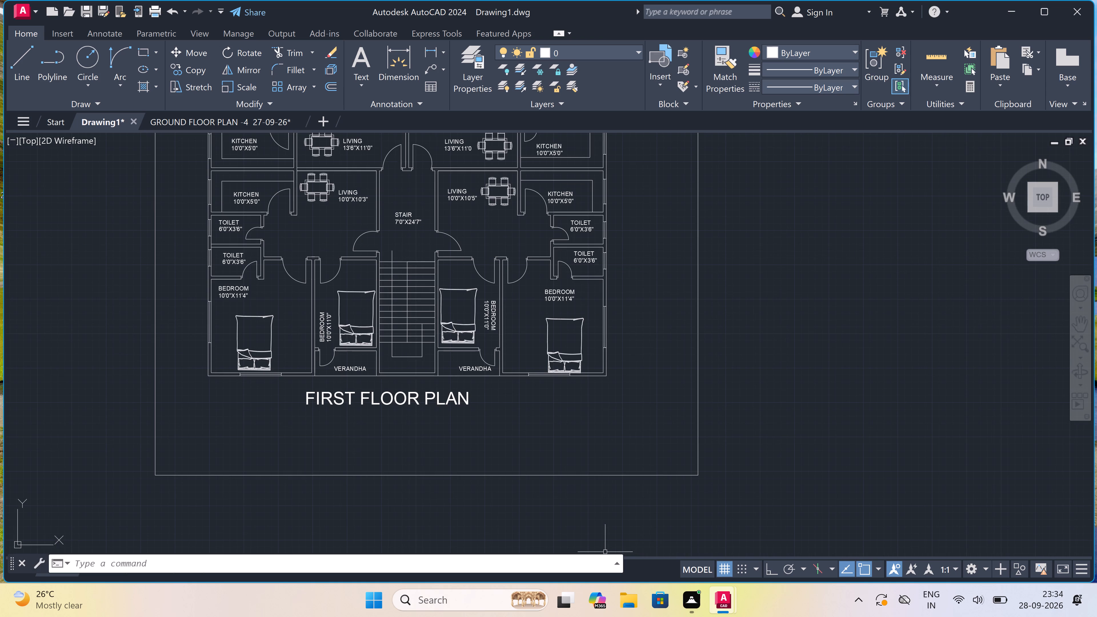
pyautogui.scroll(-1, 592, 565)
pyautogui.scroll(2, 590, 566)
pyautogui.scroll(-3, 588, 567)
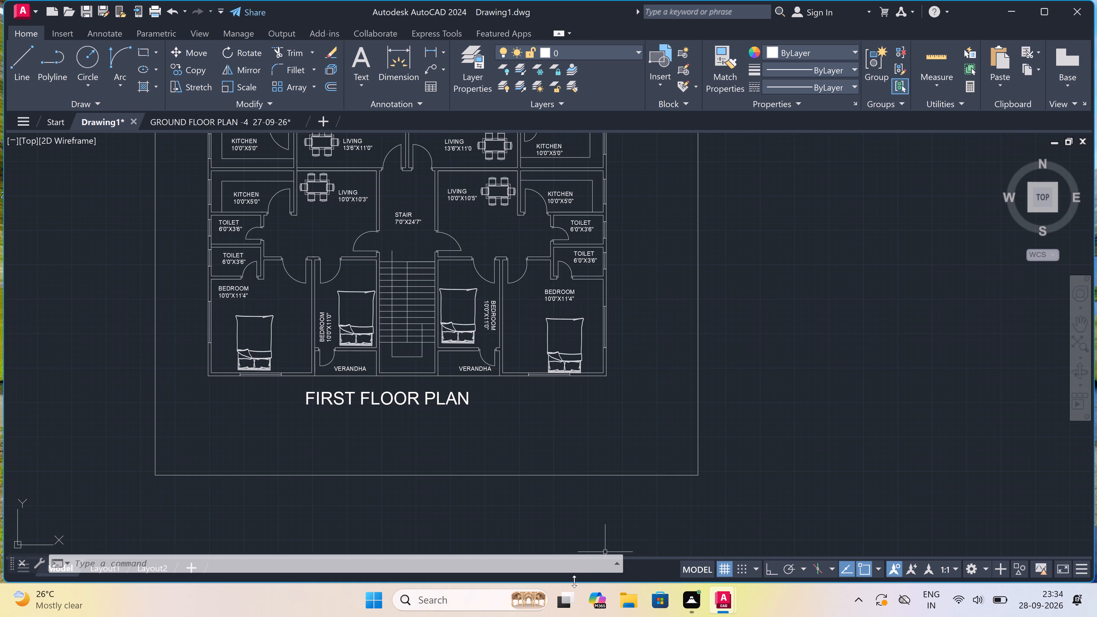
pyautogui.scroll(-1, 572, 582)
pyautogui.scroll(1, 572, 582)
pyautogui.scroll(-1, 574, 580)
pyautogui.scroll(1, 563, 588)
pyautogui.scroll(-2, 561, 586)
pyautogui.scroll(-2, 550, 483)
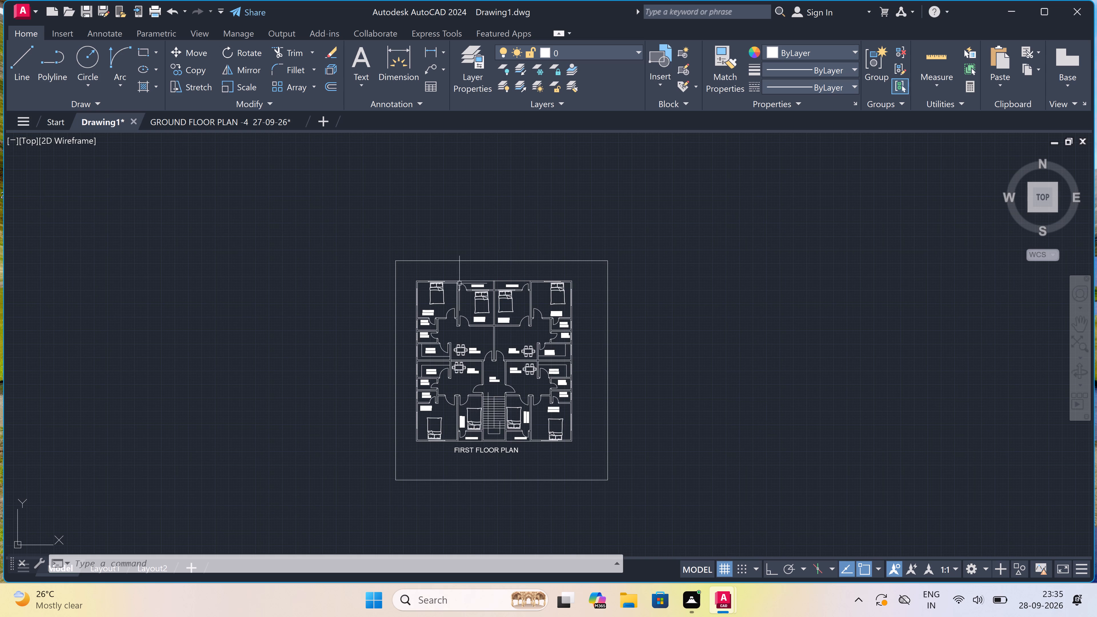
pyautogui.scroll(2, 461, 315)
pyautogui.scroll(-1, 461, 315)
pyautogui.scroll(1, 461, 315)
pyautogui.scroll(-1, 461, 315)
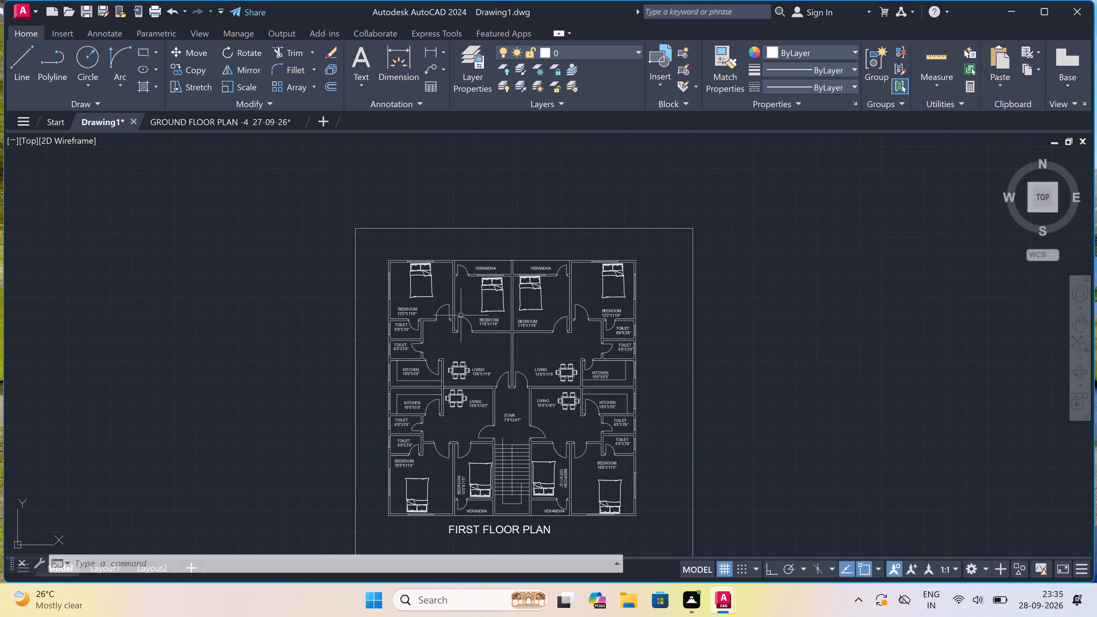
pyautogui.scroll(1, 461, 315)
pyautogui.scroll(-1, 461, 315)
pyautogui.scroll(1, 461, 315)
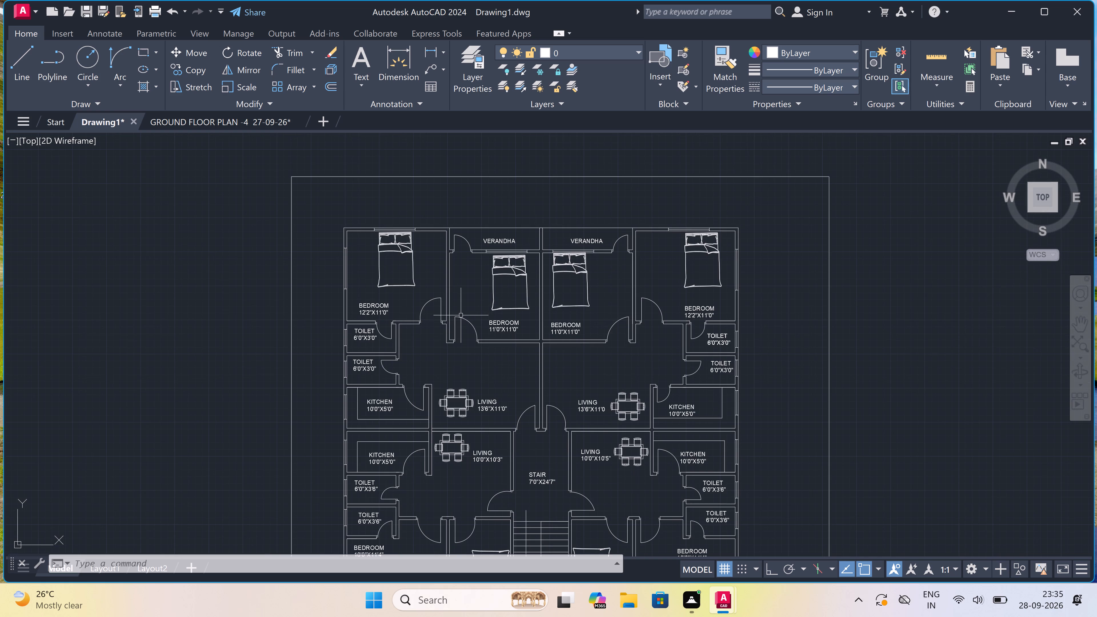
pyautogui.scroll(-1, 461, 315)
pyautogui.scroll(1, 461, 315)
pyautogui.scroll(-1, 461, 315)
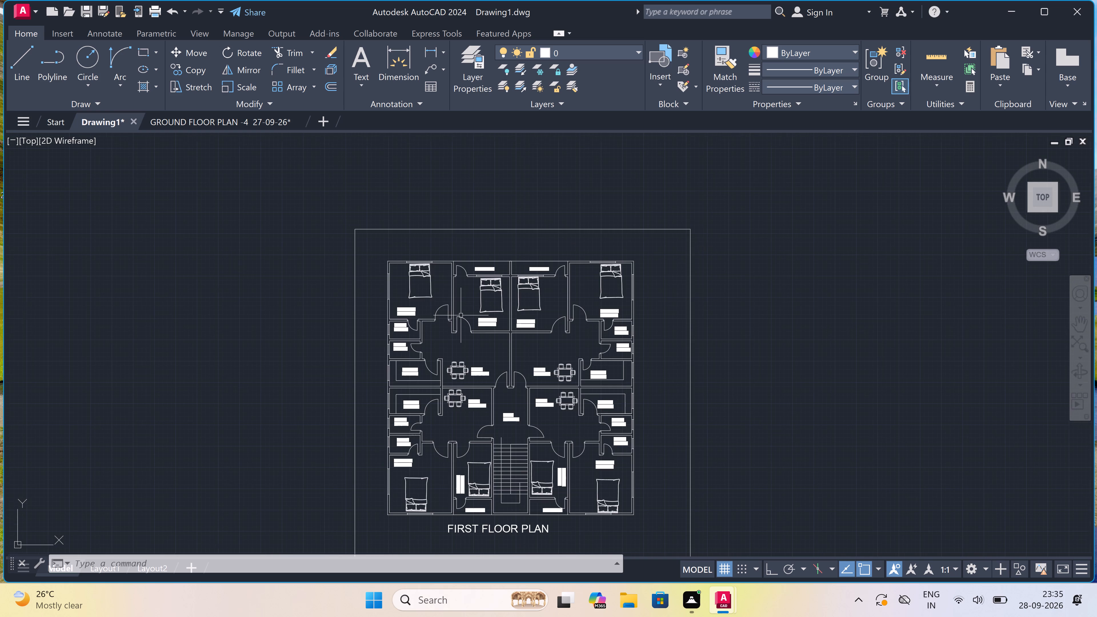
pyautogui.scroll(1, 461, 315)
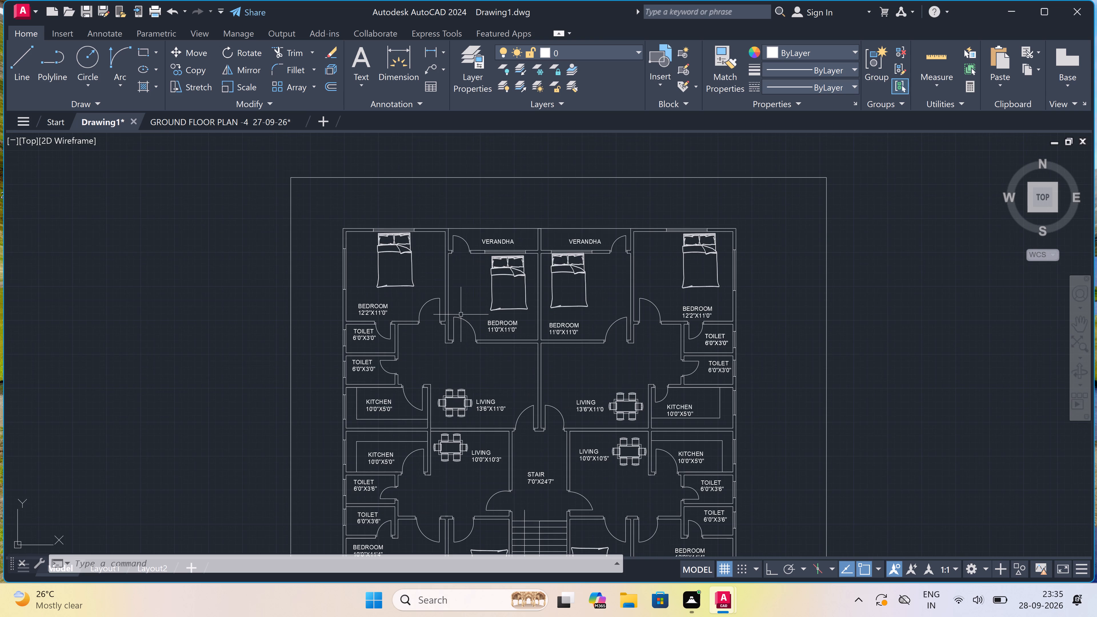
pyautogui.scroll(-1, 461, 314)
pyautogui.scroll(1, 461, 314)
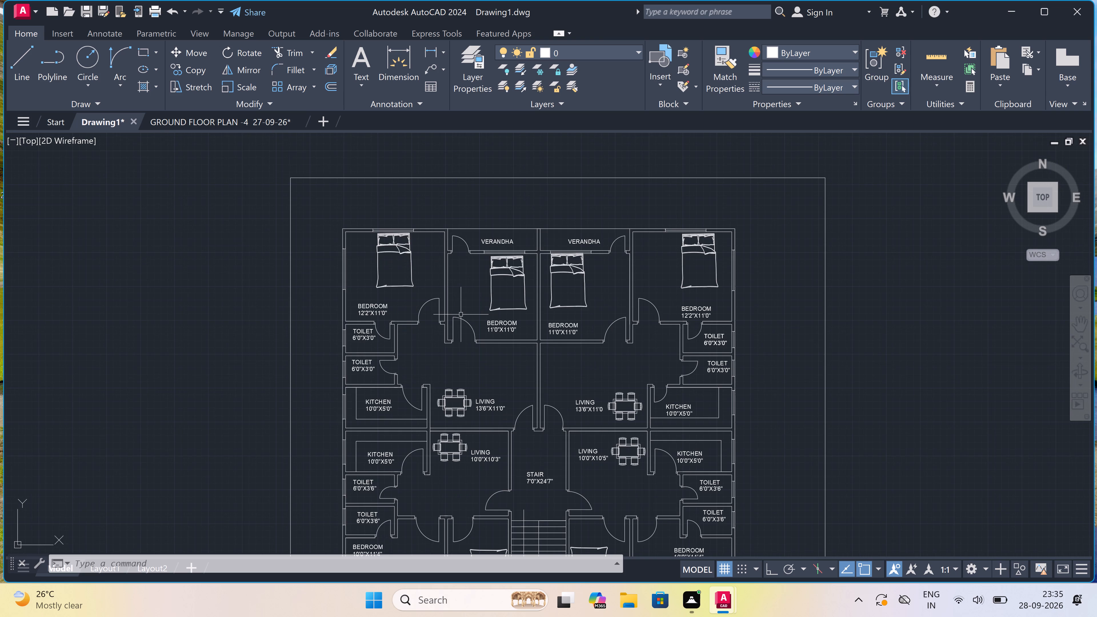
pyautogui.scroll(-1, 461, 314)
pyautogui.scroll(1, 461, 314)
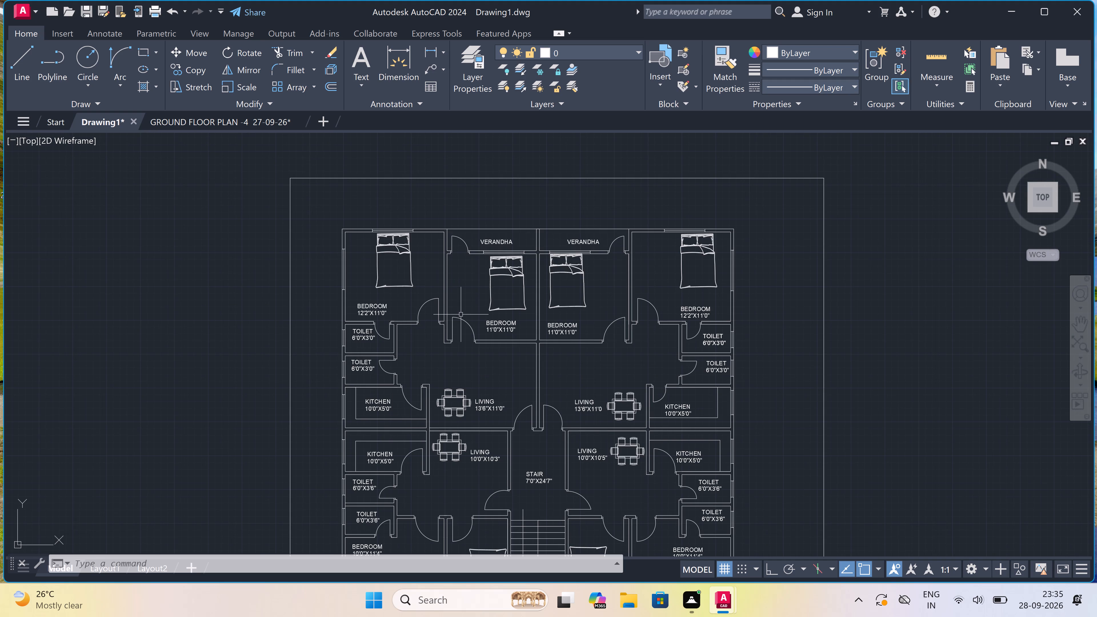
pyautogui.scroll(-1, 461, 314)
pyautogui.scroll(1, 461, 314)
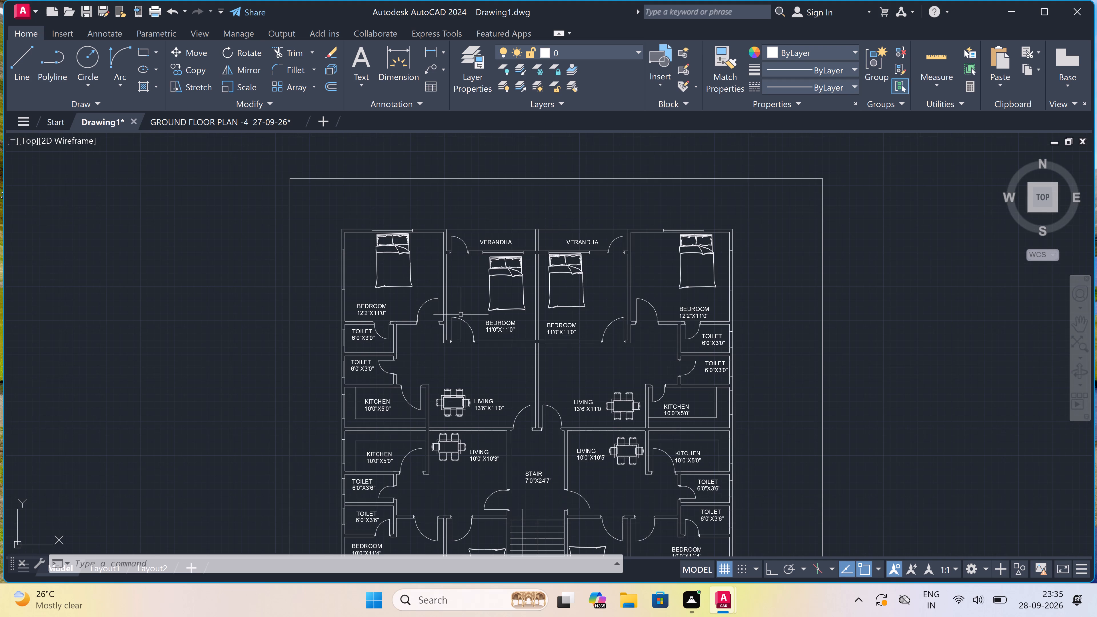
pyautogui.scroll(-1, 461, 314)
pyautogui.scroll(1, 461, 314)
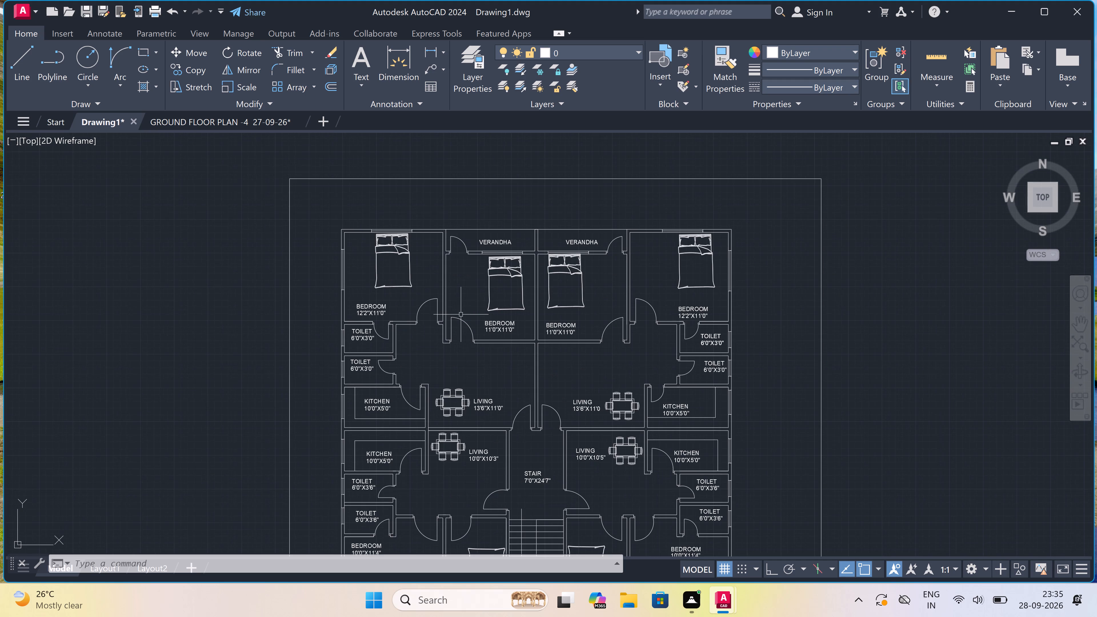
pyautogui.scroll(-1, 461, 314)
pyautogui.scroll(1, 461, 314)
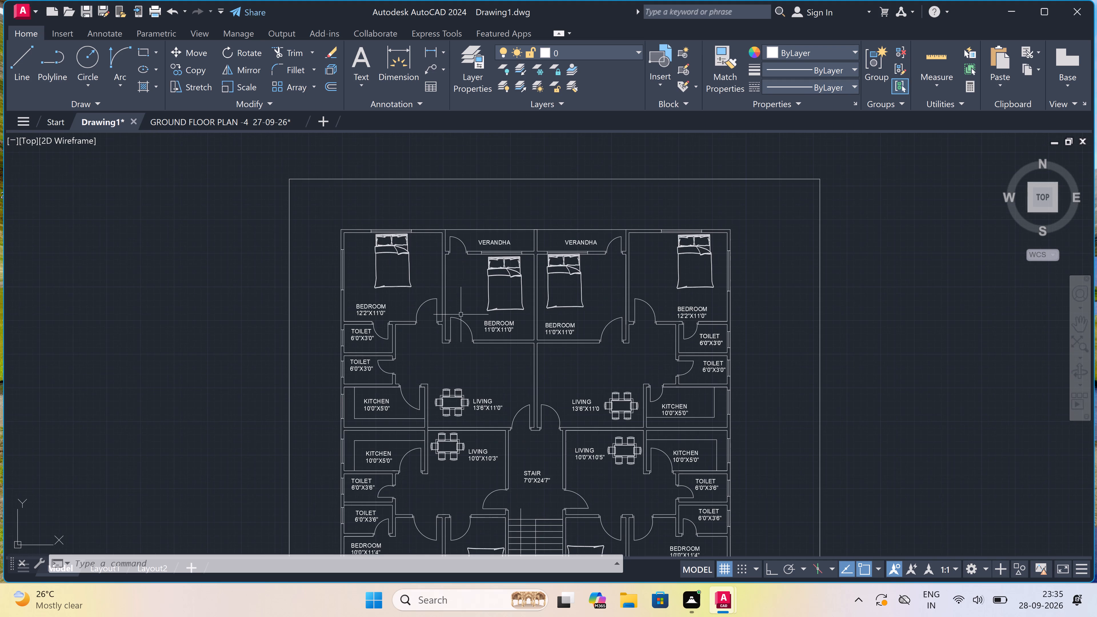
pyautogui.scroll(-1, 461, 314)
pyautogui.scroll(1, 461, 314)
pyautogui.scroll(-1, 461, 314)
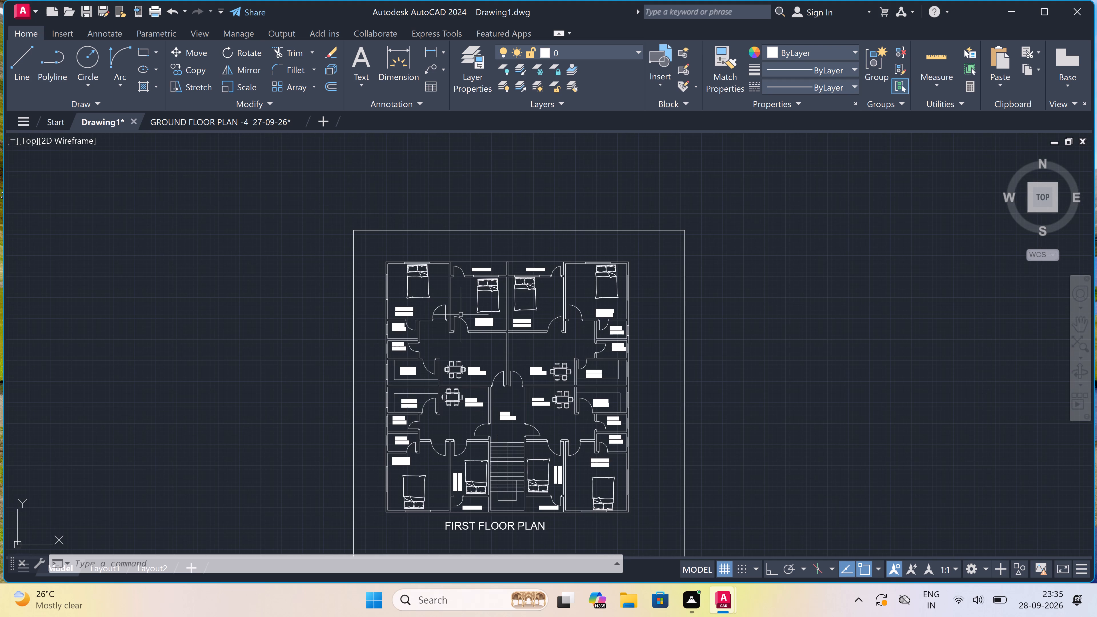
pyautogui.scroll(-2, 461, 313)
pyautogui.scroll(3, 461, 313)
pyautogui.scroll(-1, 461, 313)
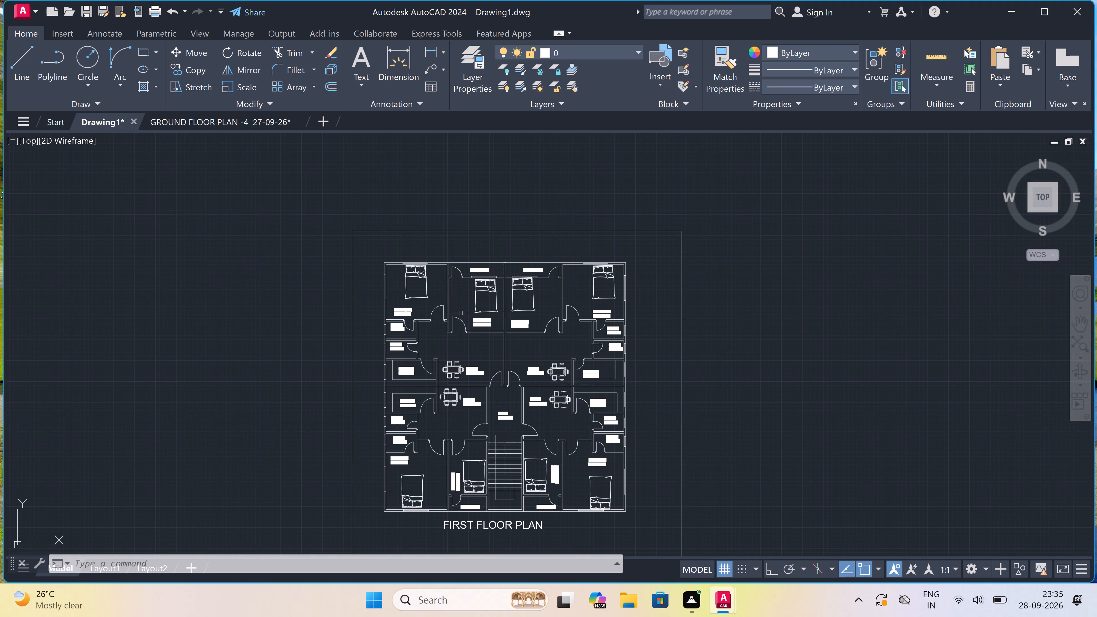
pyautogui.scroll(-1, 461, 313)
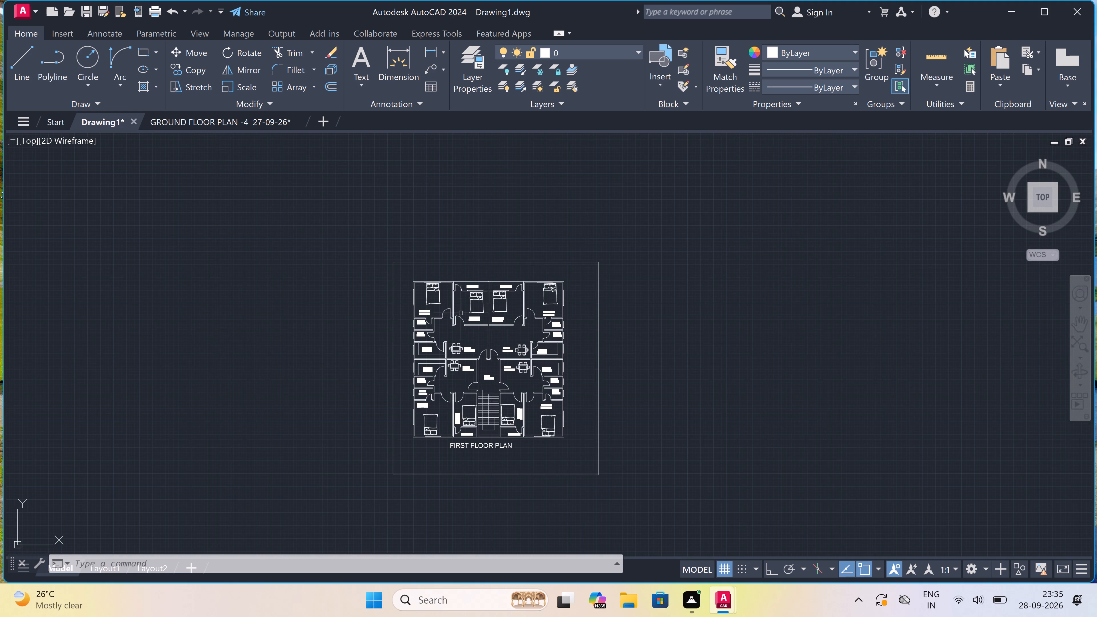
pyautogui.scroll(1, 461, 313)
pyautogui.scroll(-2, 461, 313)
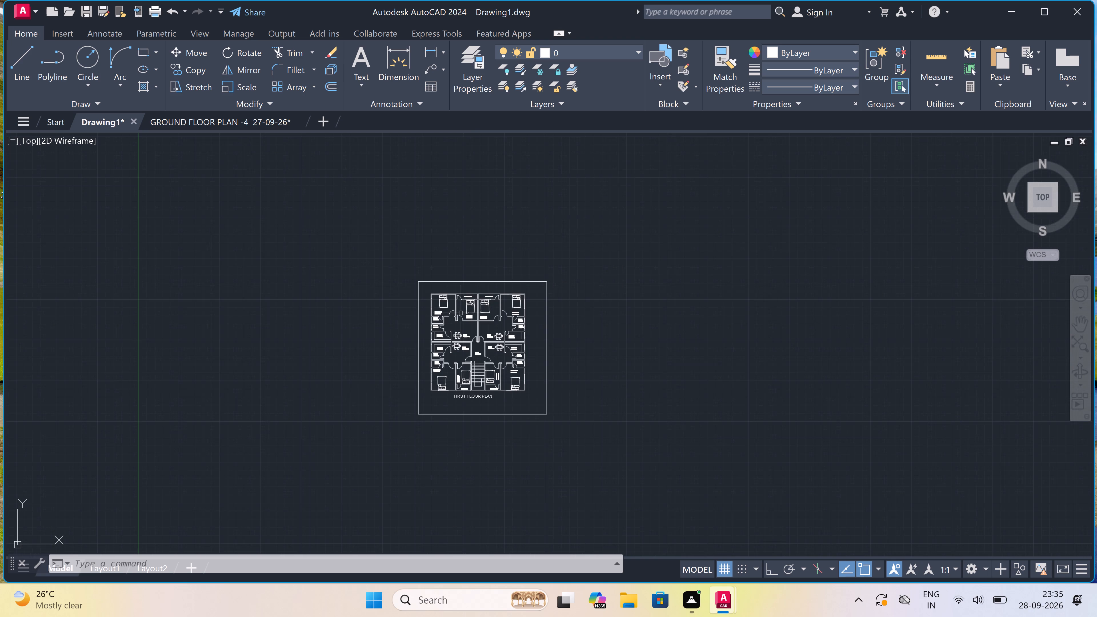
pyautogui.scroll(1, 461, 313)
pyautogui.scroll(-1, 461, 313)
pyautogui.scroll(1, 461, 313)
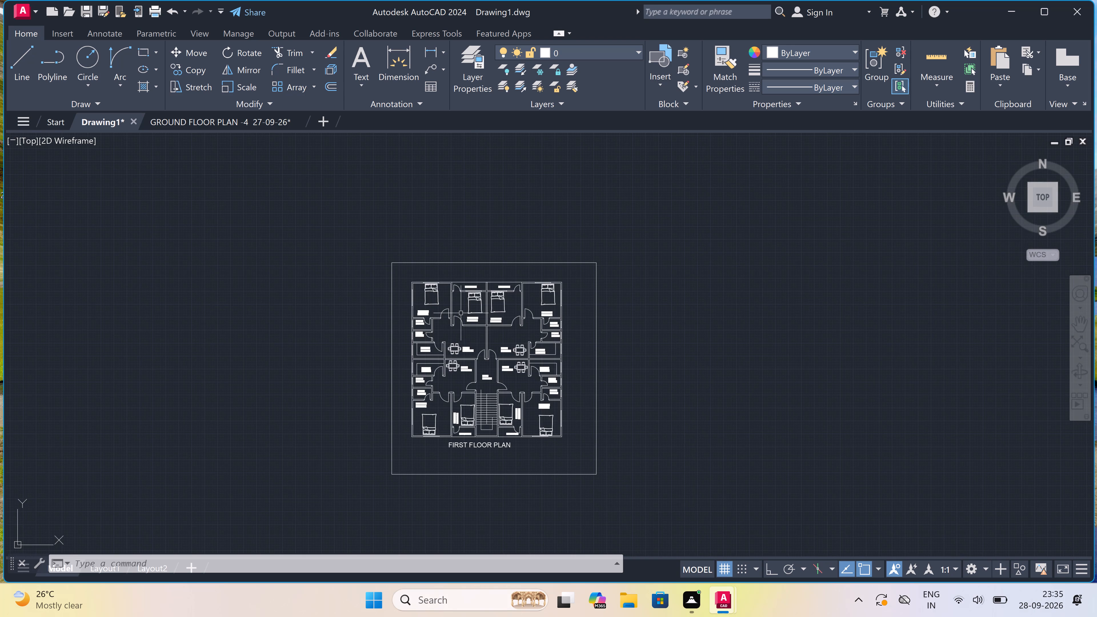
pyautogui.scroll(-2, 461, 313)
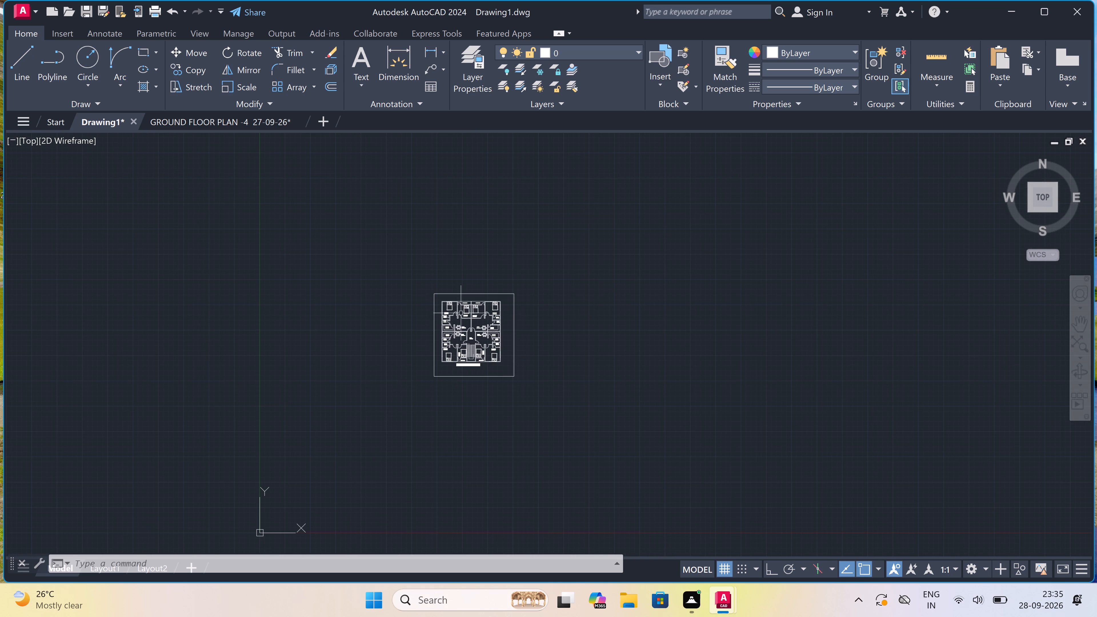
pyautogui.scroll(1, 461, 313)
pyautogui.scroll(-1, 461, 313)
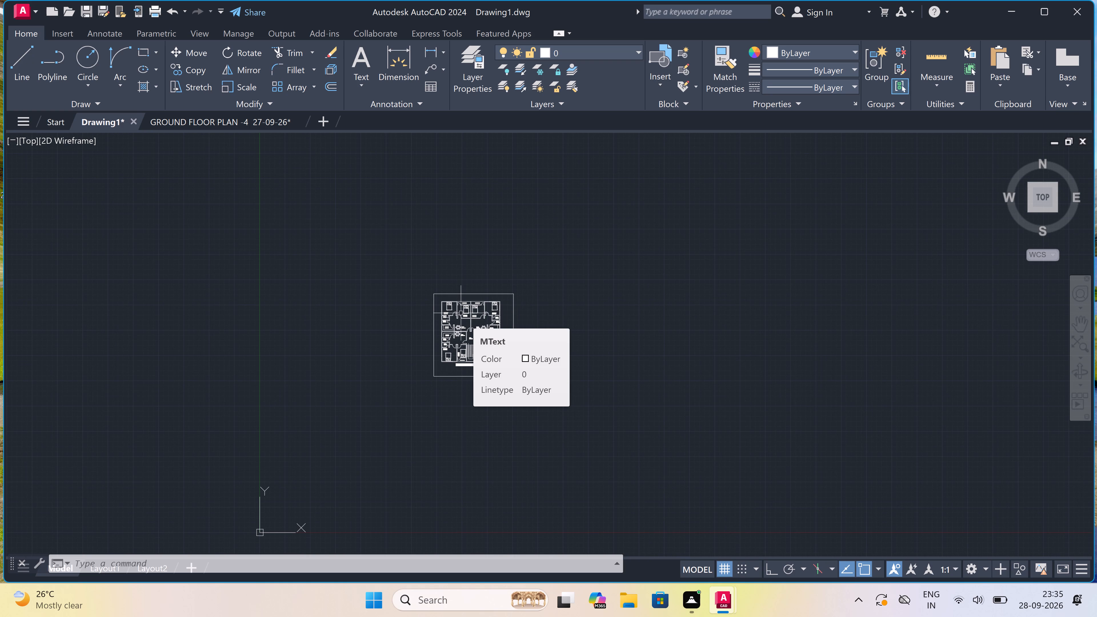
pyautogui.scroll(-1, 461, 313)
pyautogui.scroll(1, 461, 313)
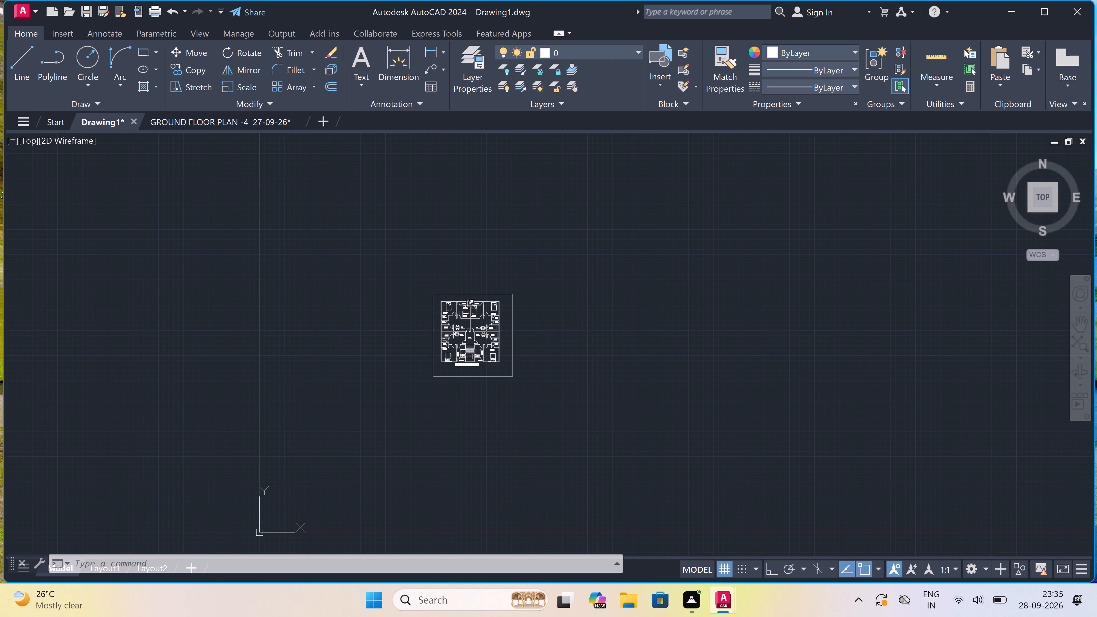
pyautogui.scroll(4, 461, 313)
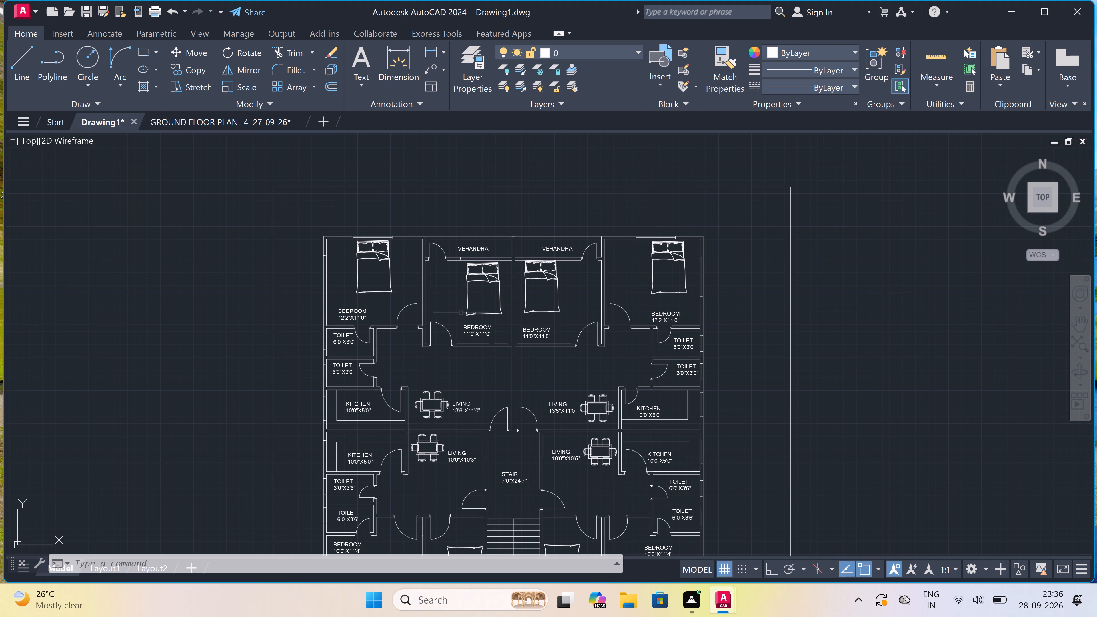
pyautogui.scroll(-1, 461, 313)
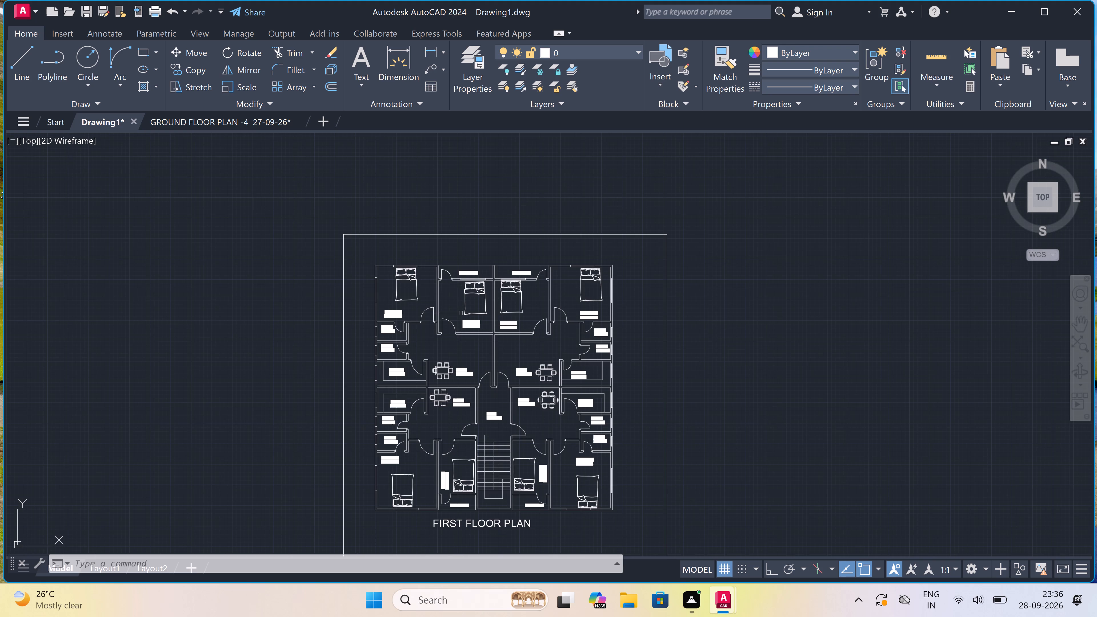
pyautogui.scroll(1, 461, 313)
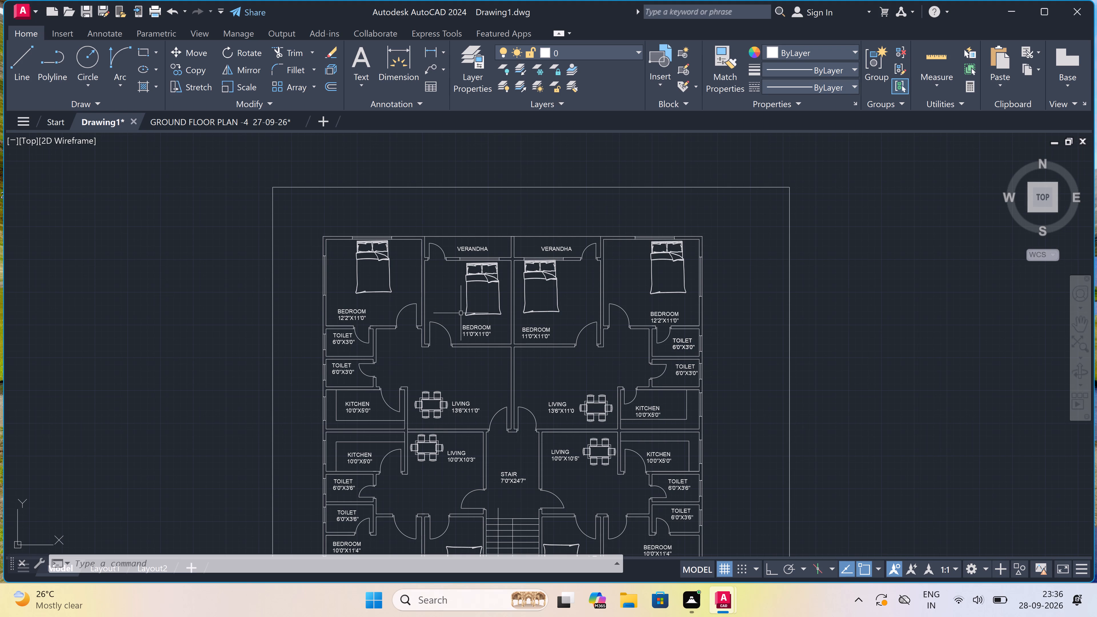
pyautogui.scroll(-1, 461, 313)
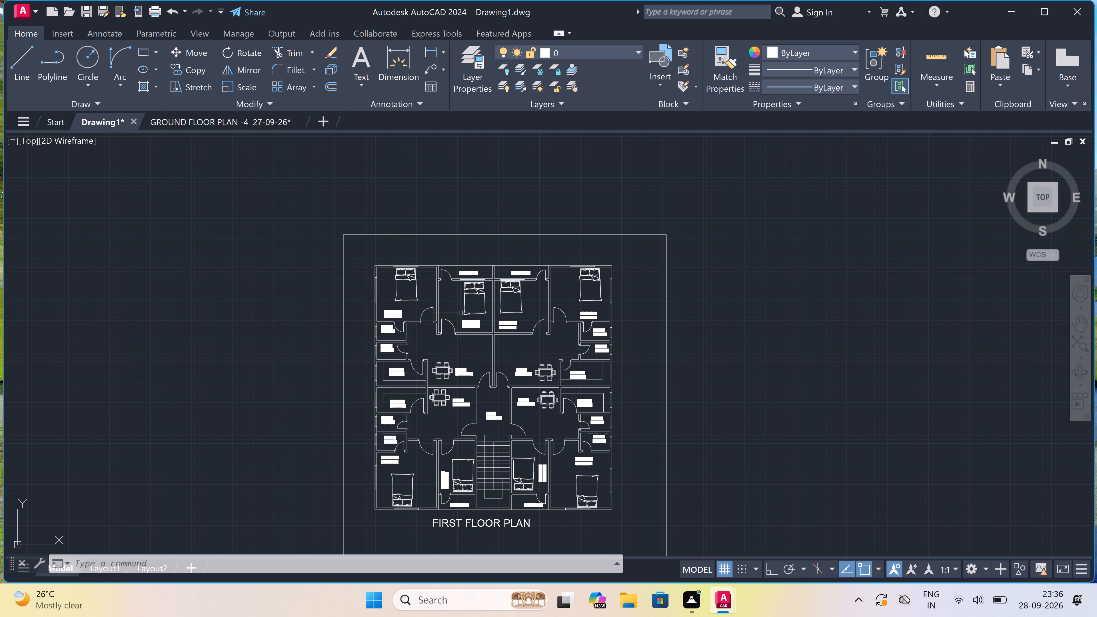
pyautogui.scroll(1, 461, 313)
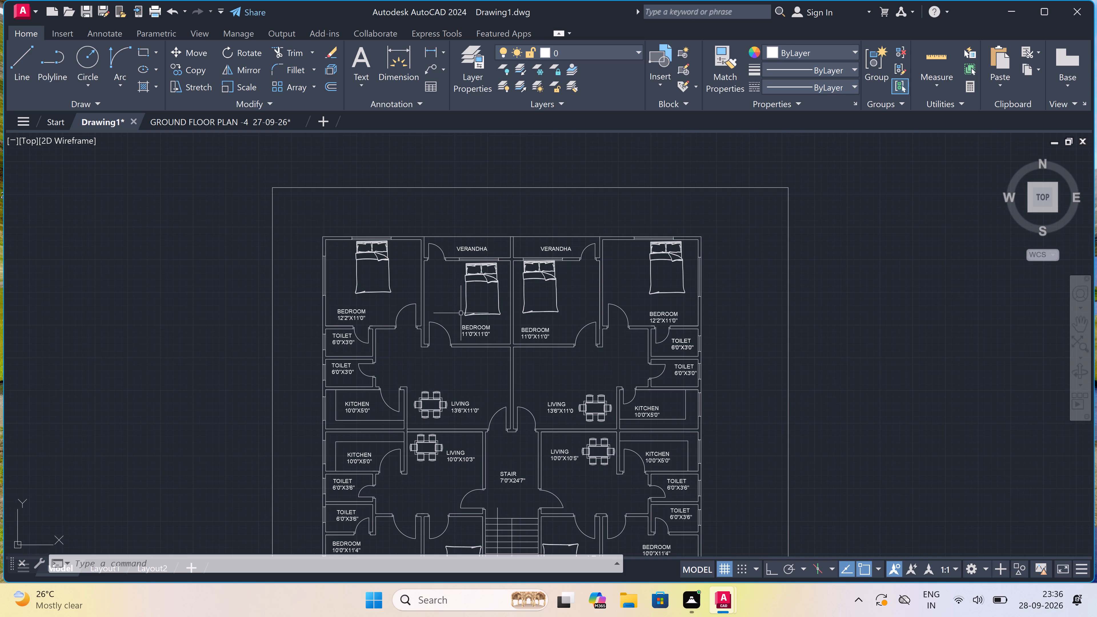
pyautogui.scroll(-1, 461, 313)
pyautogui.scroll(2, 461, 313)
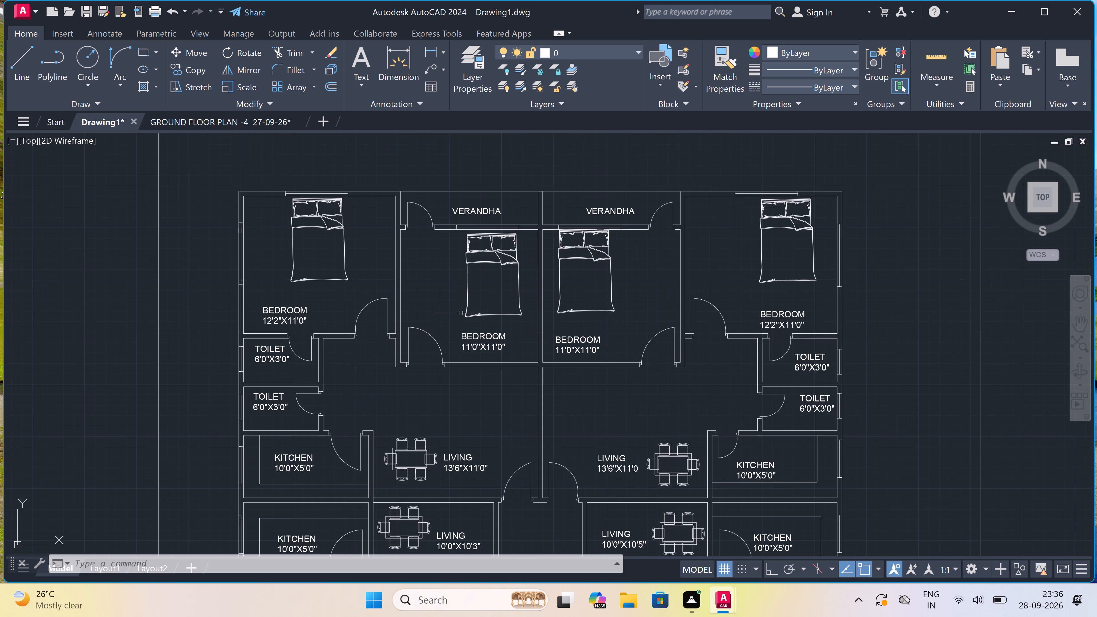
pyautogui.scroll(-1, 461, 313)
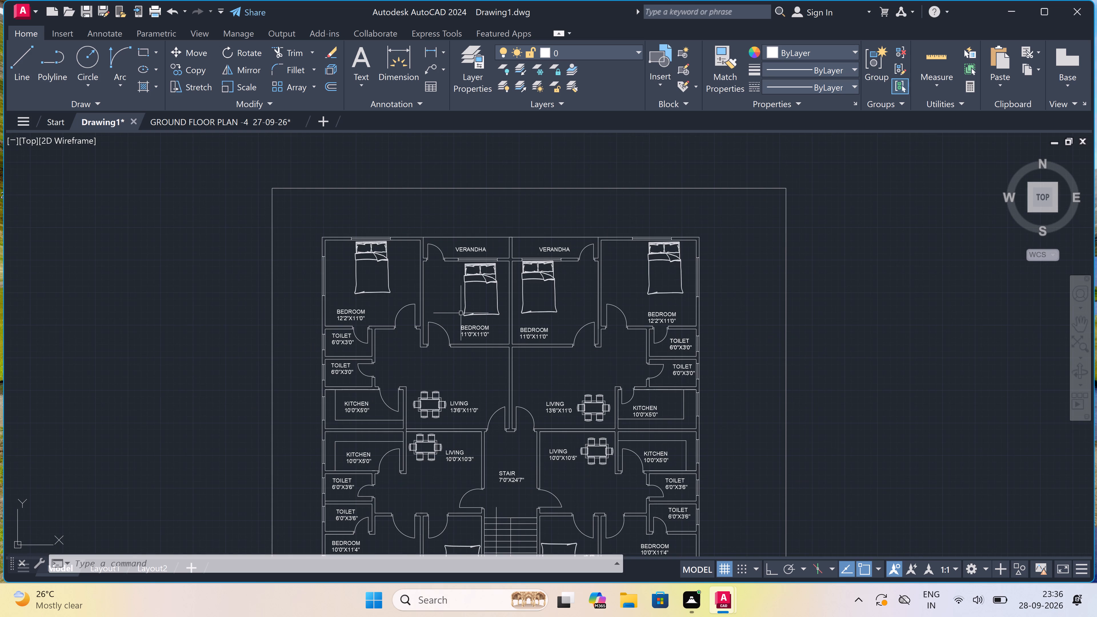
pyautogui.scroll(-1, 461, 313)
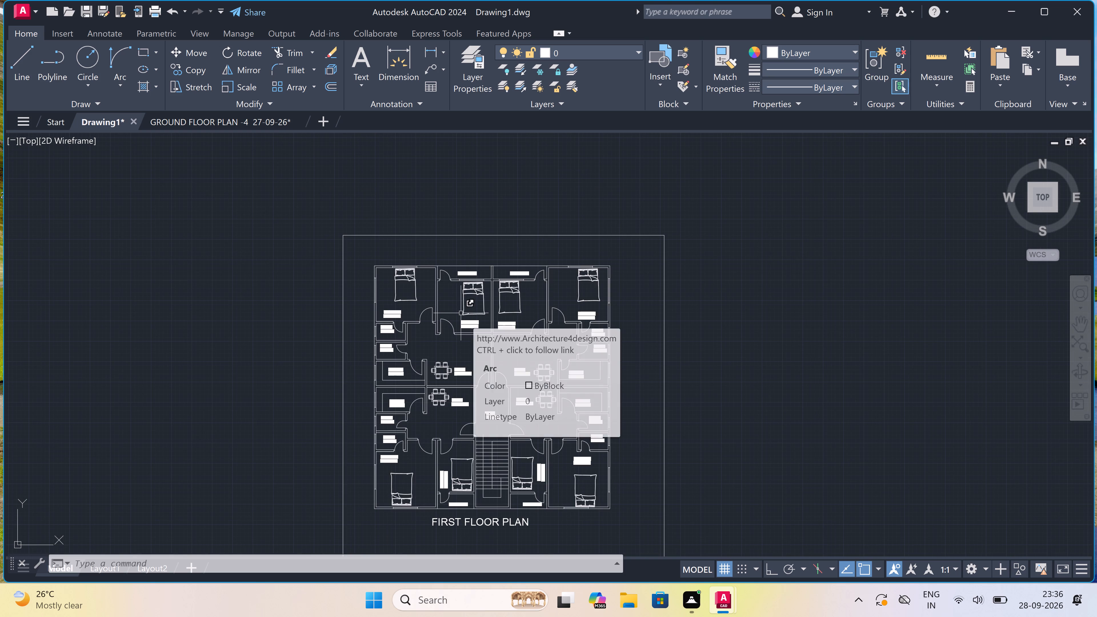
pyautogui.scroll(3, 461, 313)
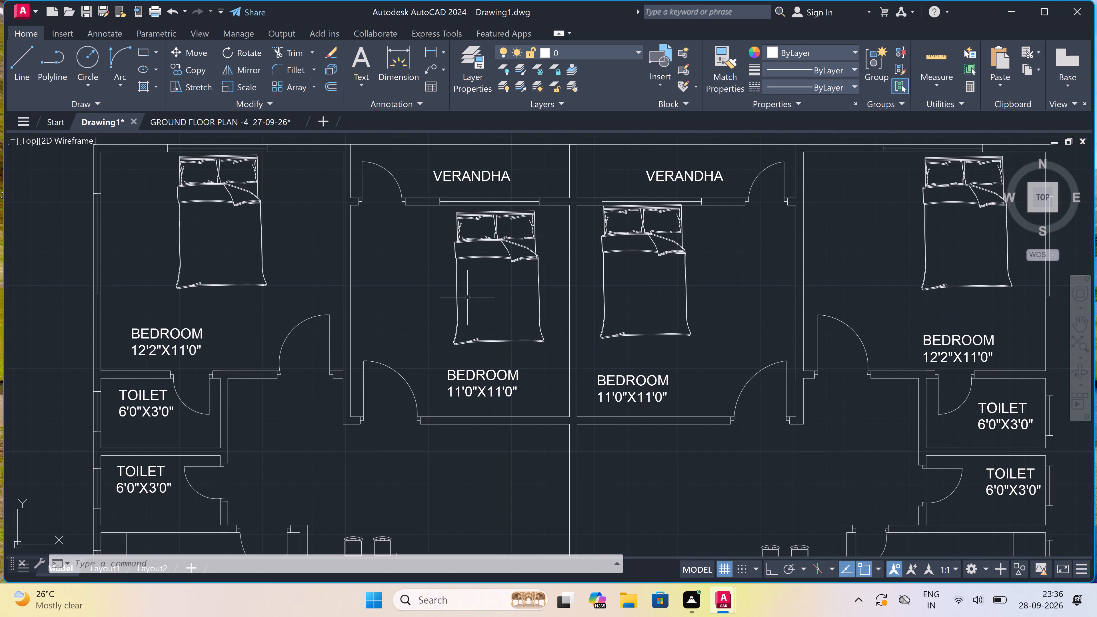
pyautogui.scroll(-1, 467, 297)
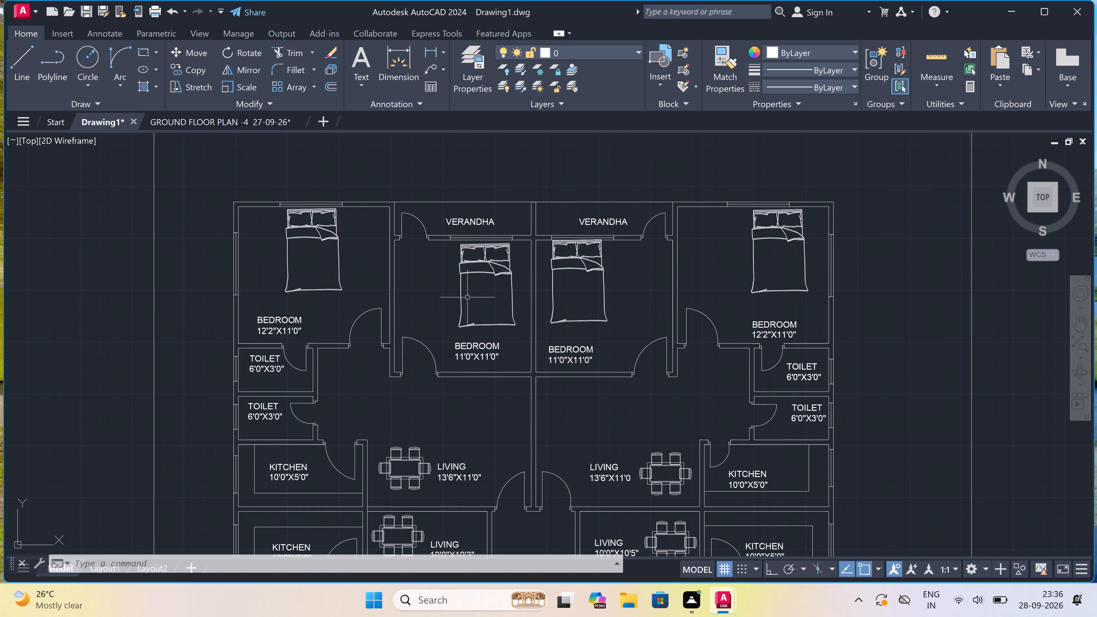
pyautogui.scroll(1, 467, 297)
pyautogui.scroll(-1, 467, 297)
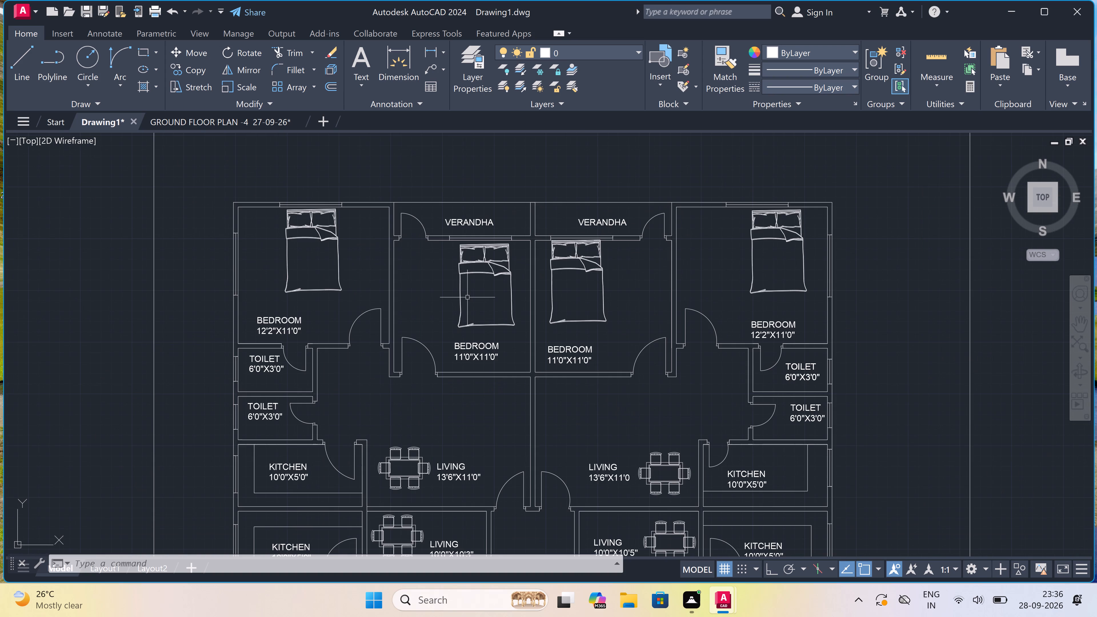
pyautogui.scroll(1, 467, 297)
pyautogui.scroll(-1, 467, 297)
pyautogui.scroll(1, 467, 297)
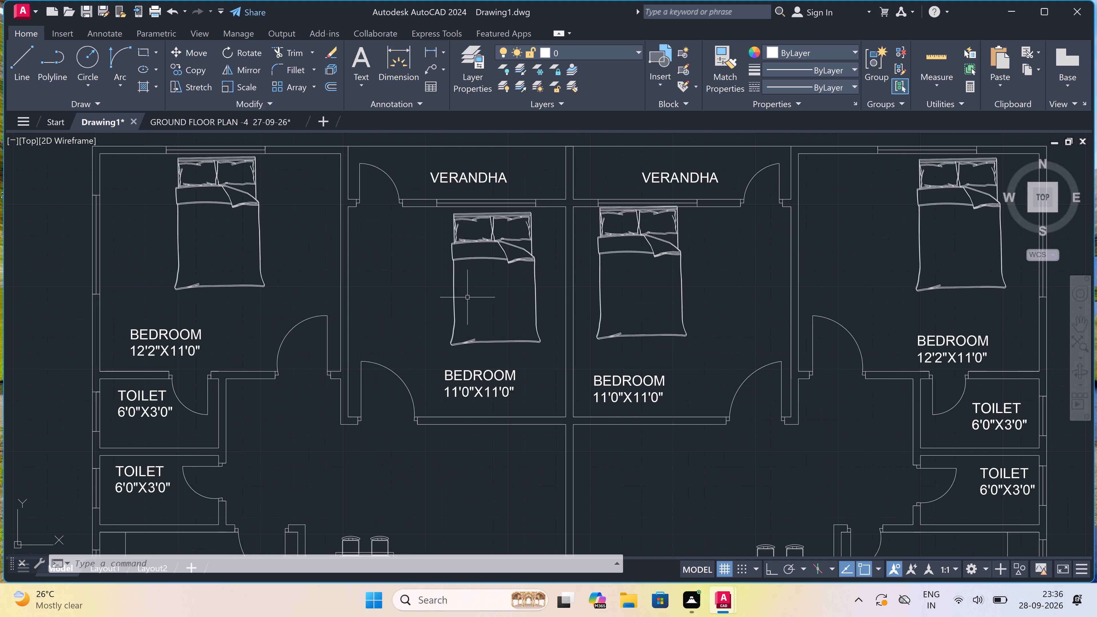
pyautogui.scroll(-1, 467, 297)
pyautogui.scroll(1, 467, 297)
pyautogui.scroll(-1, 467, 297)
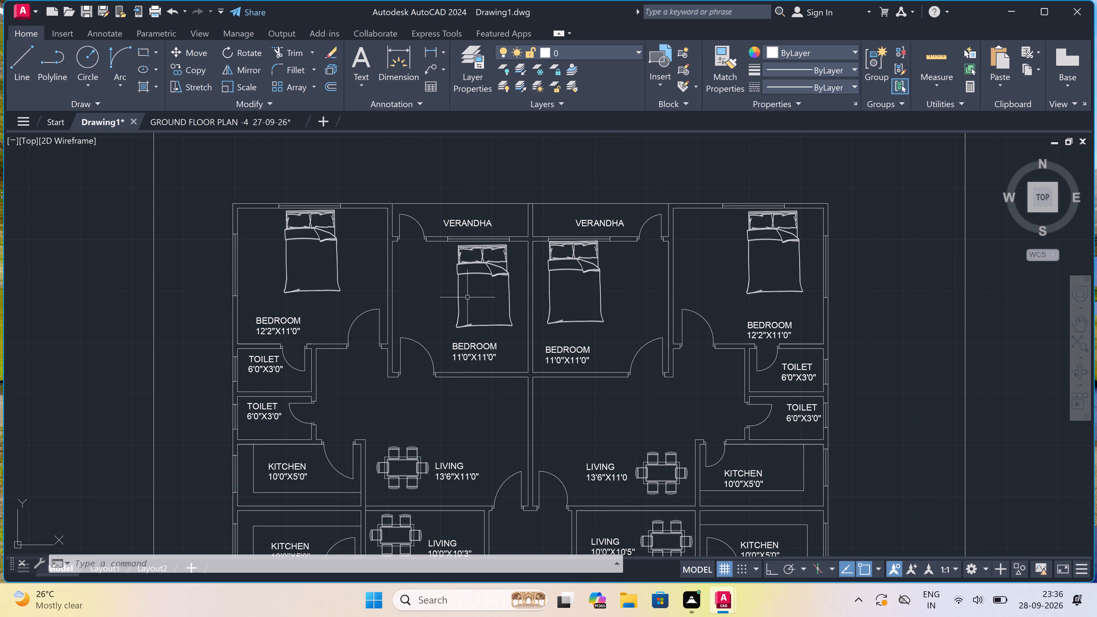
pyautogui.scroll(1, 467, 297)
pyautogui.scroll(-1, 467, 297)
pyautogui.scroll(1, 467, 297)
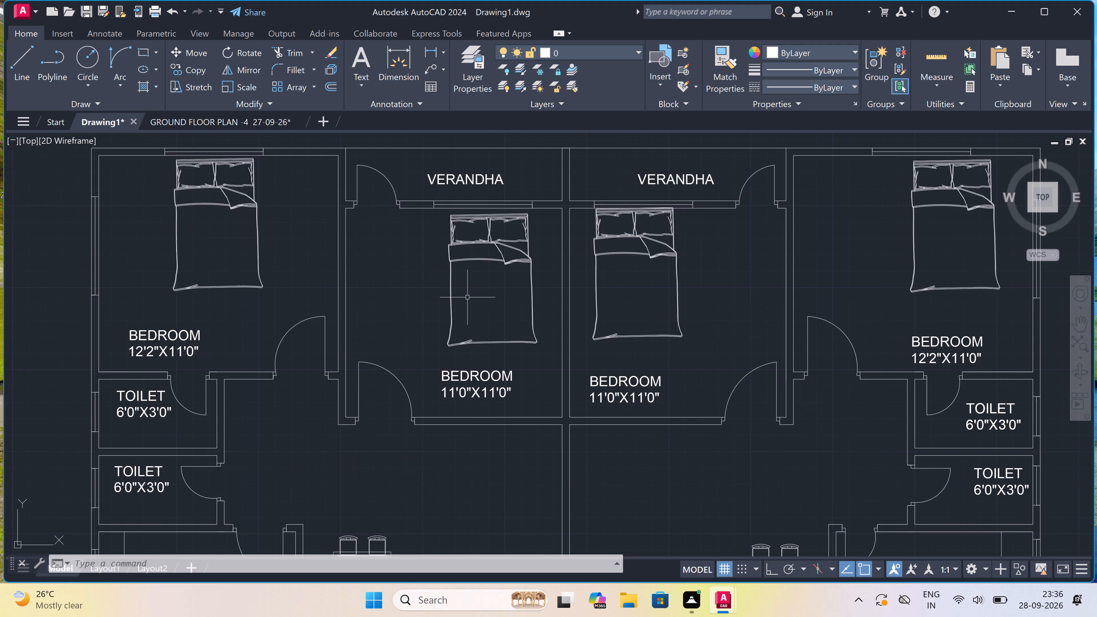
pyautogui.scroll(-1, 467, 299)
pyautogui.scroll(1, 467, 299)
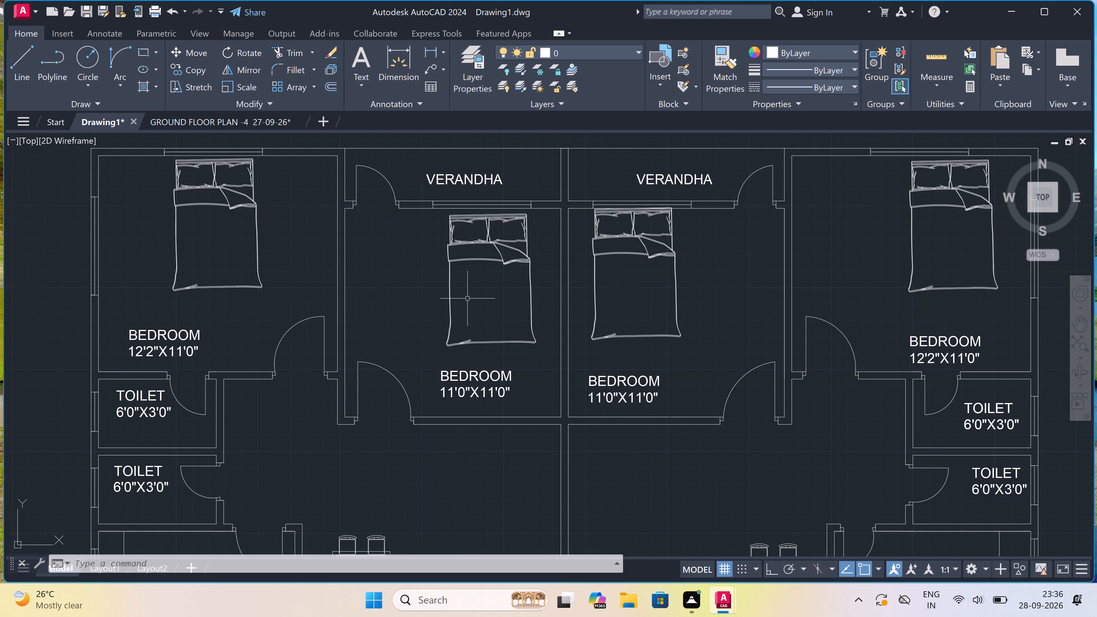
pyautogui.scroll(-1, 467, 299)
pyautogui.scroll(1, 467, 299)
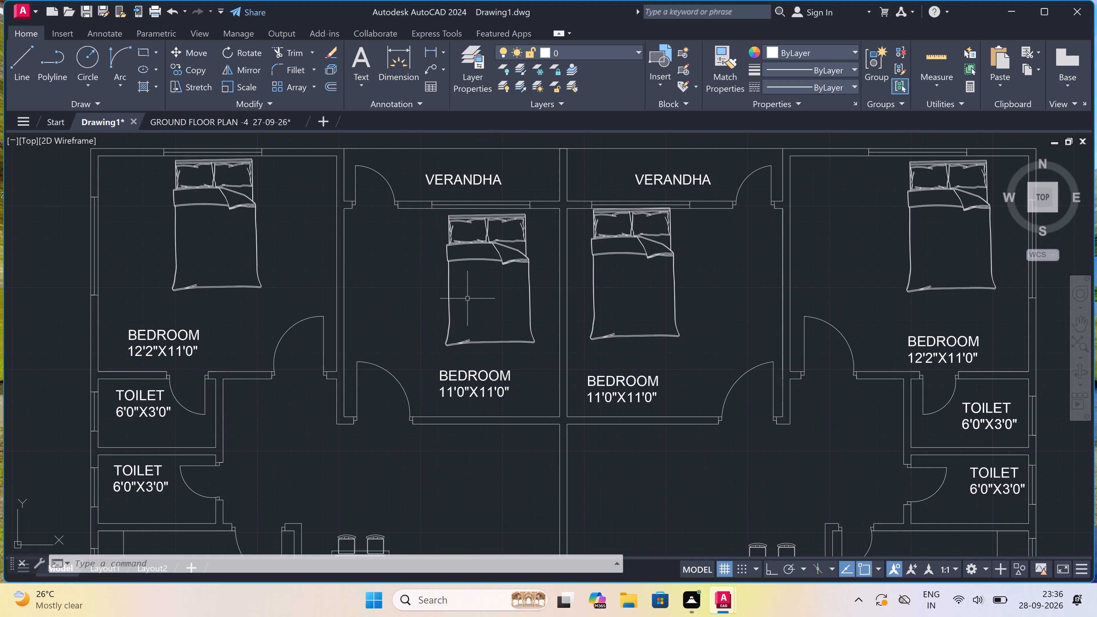
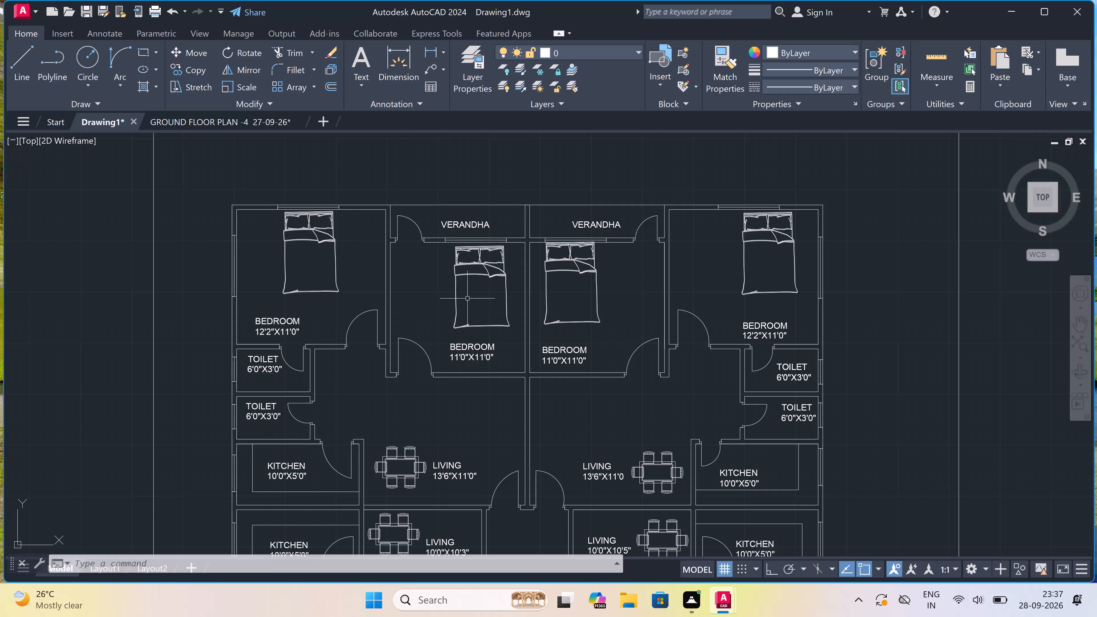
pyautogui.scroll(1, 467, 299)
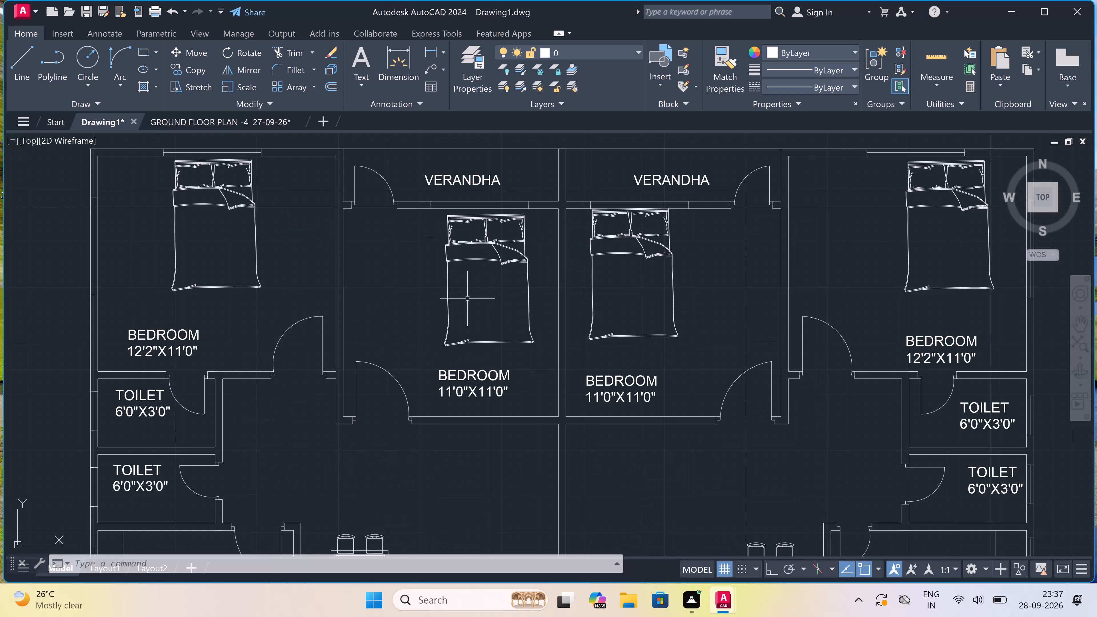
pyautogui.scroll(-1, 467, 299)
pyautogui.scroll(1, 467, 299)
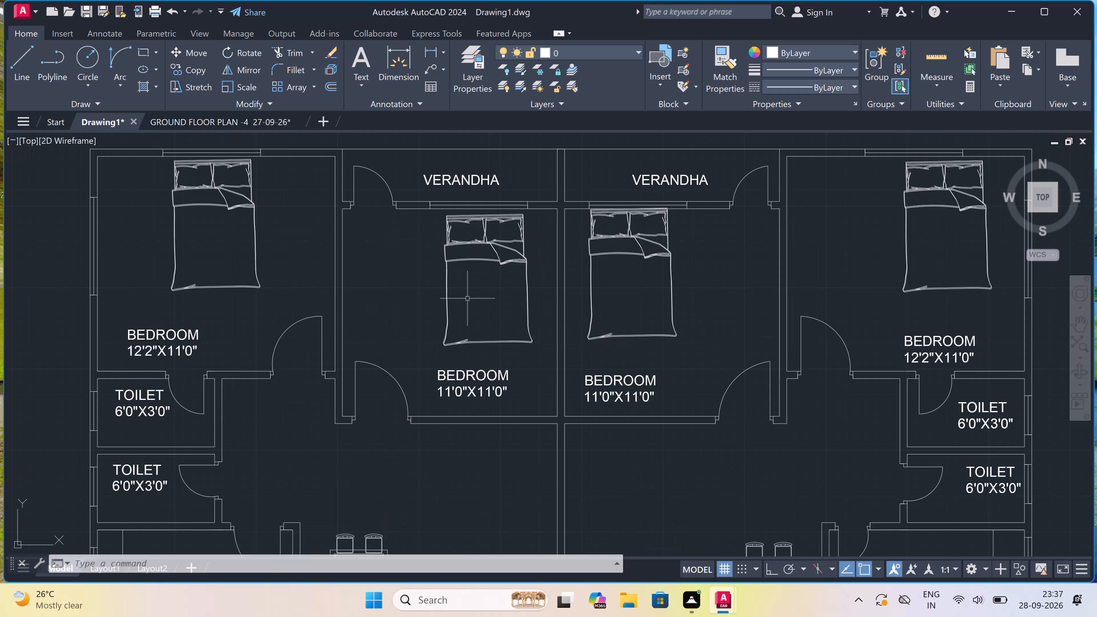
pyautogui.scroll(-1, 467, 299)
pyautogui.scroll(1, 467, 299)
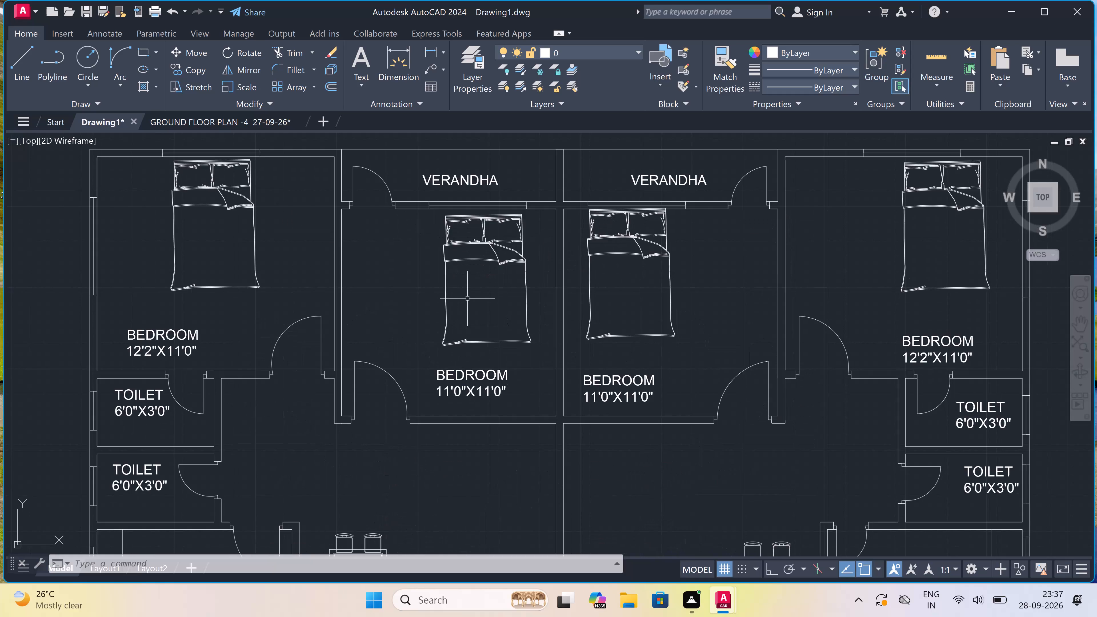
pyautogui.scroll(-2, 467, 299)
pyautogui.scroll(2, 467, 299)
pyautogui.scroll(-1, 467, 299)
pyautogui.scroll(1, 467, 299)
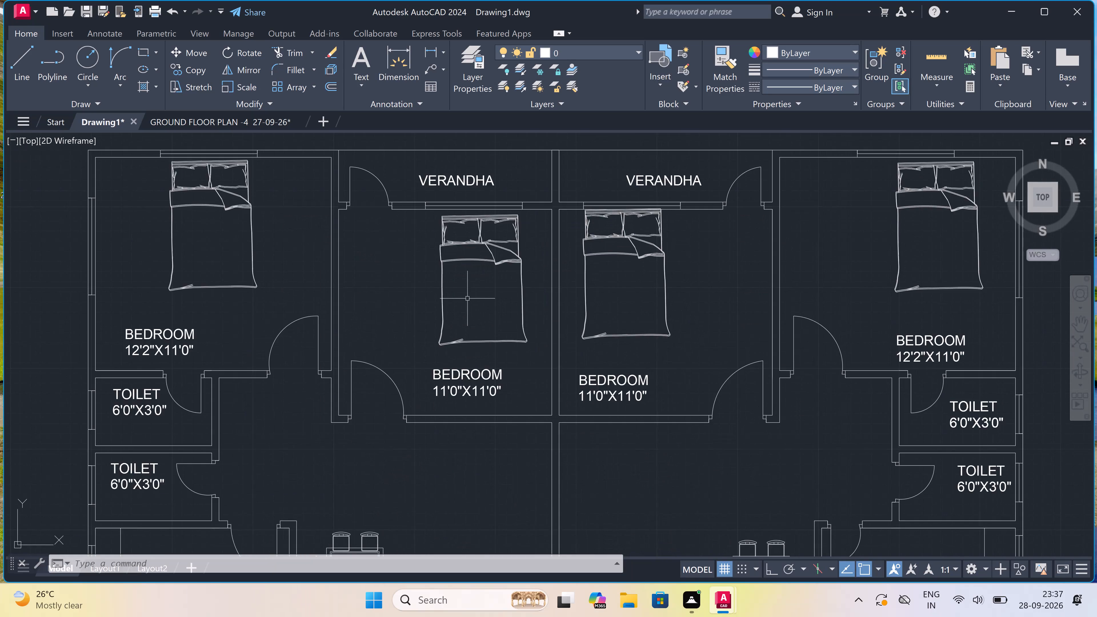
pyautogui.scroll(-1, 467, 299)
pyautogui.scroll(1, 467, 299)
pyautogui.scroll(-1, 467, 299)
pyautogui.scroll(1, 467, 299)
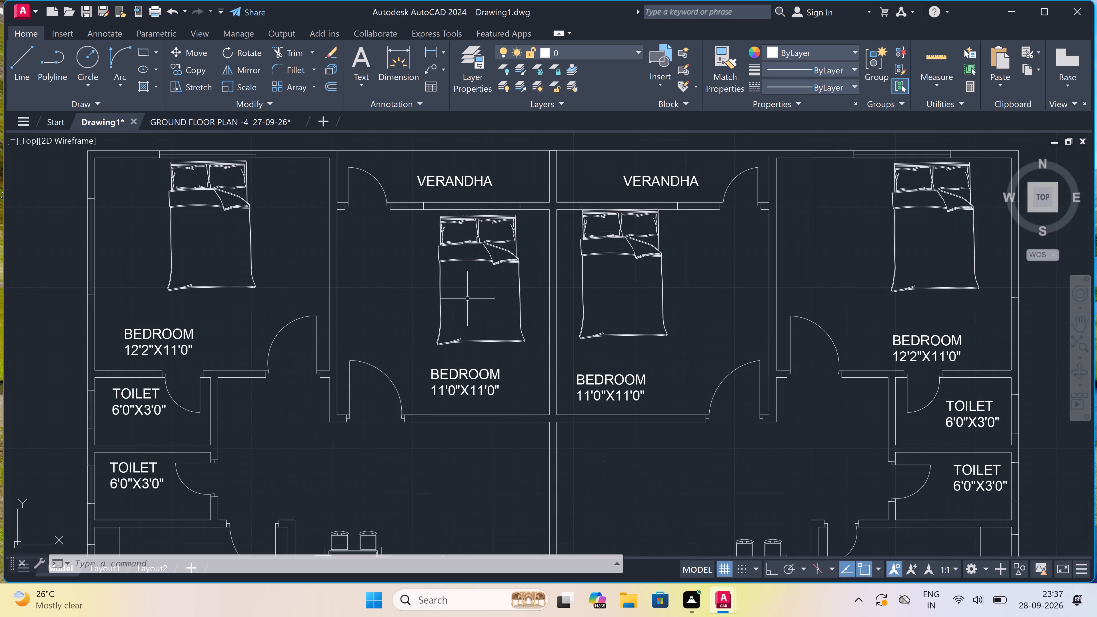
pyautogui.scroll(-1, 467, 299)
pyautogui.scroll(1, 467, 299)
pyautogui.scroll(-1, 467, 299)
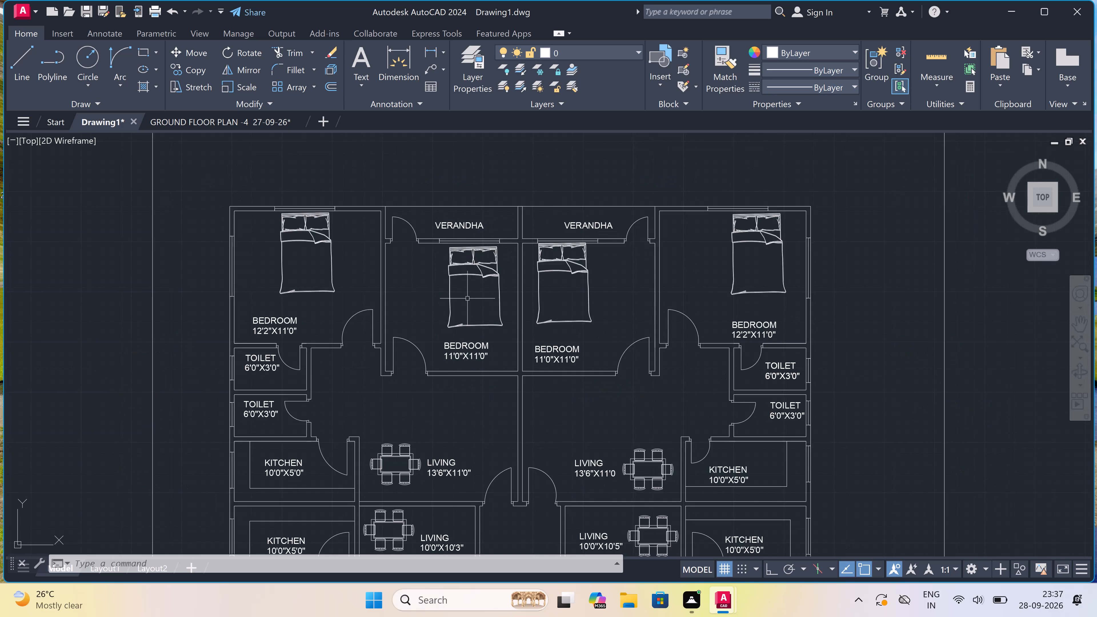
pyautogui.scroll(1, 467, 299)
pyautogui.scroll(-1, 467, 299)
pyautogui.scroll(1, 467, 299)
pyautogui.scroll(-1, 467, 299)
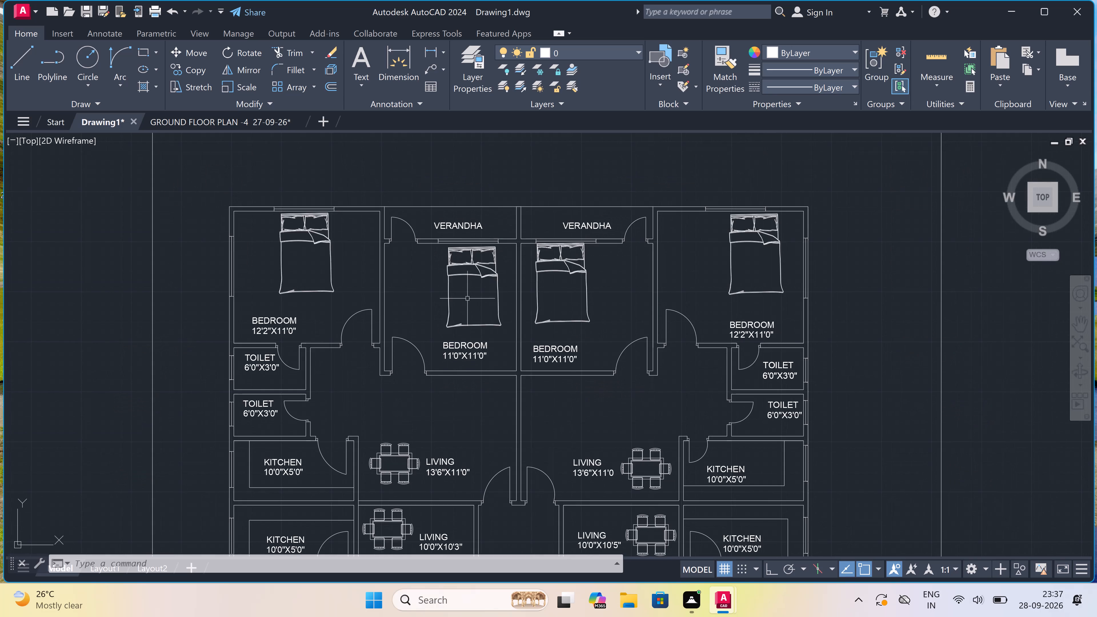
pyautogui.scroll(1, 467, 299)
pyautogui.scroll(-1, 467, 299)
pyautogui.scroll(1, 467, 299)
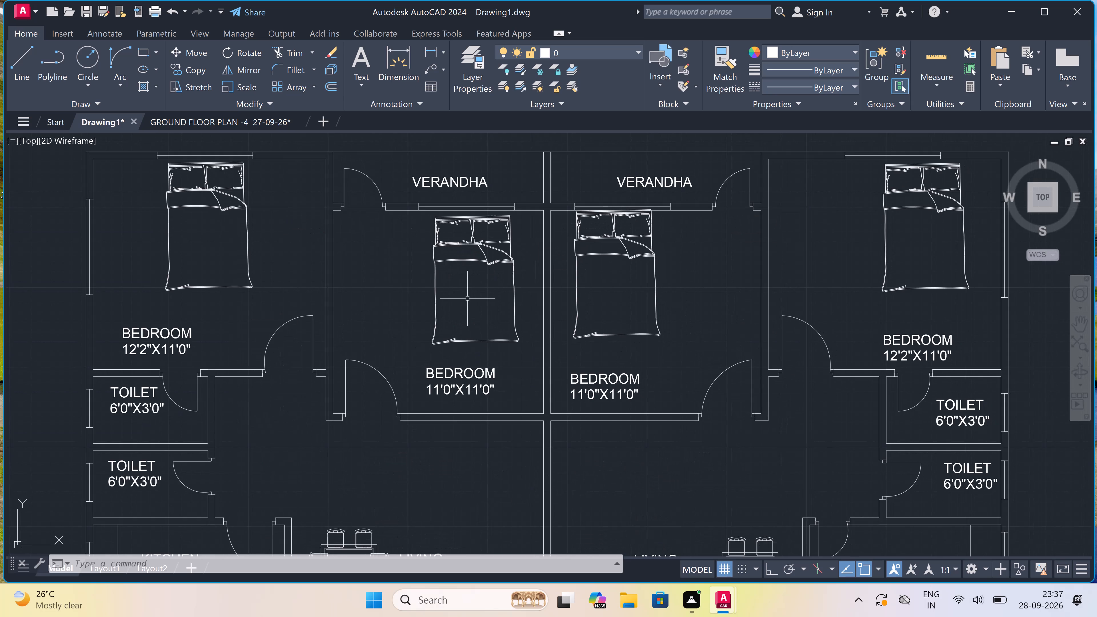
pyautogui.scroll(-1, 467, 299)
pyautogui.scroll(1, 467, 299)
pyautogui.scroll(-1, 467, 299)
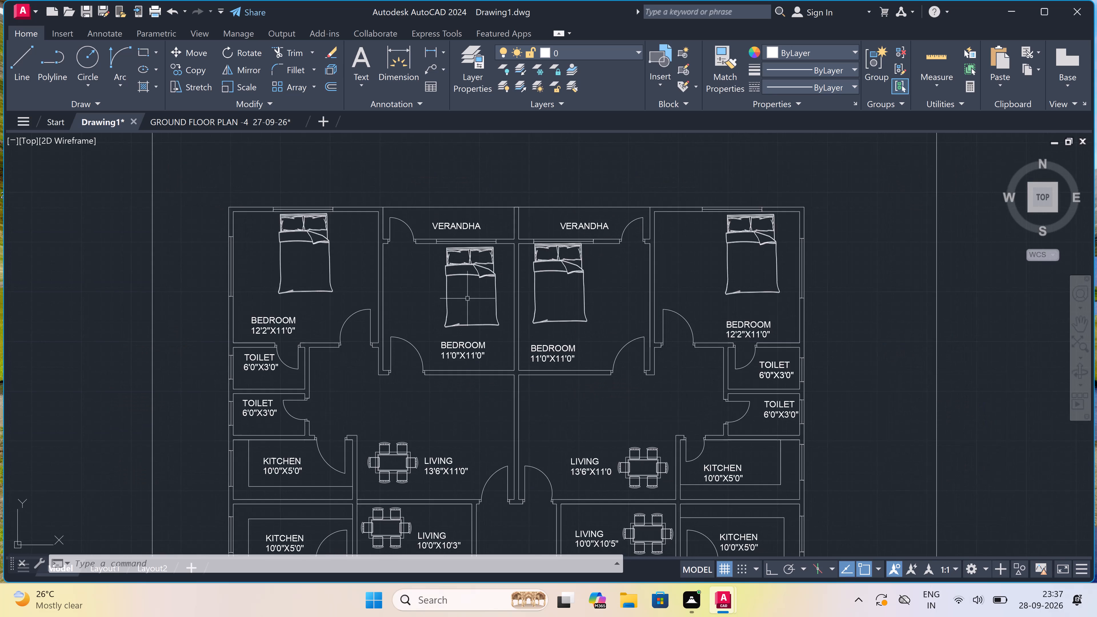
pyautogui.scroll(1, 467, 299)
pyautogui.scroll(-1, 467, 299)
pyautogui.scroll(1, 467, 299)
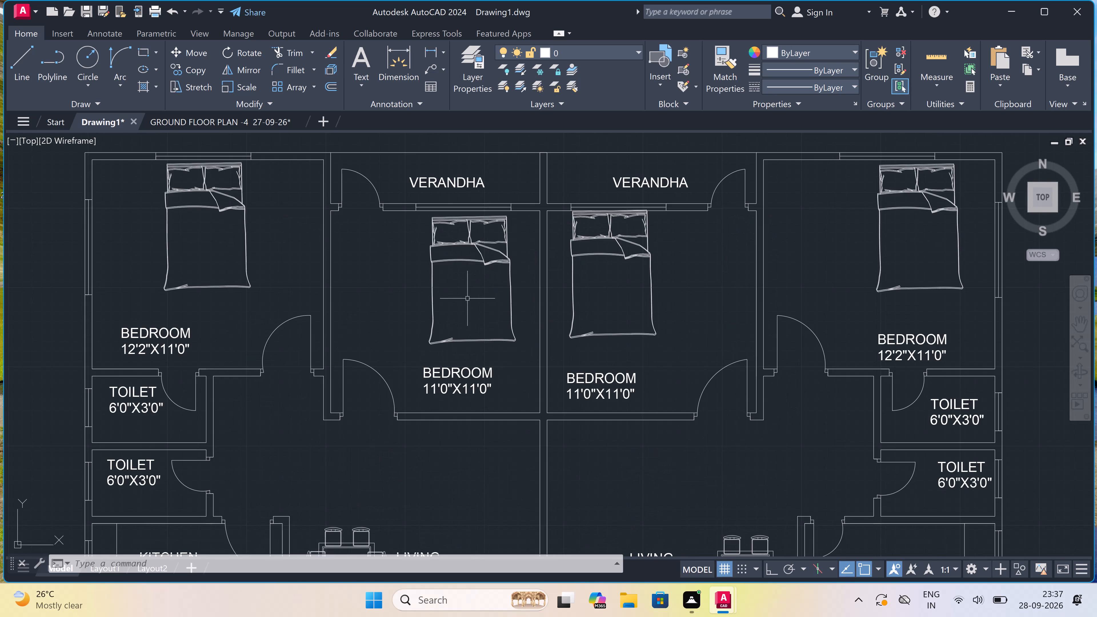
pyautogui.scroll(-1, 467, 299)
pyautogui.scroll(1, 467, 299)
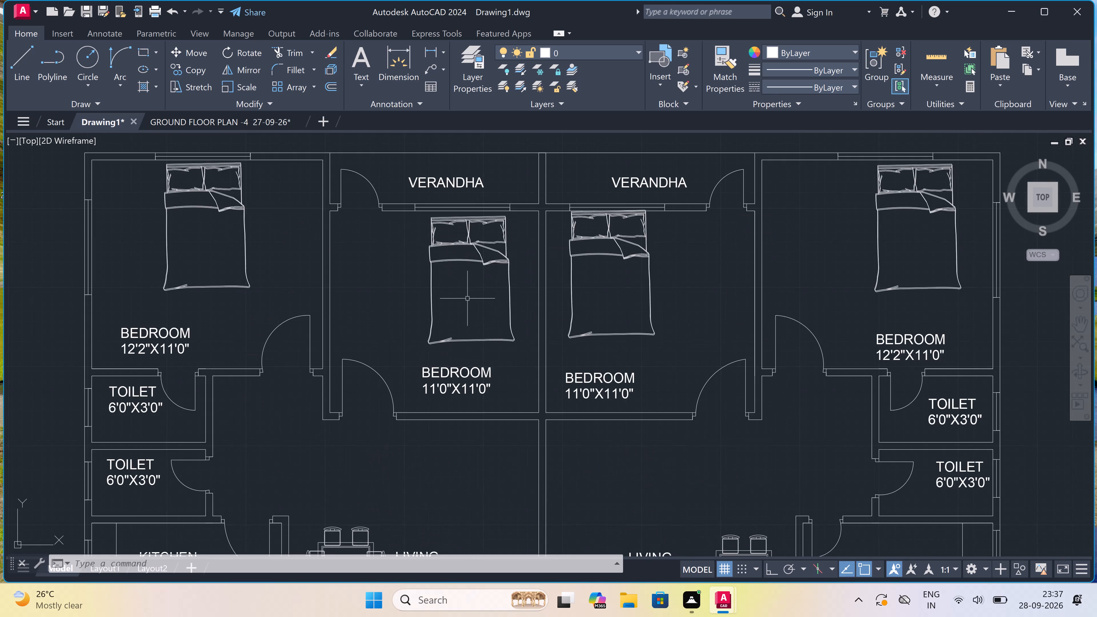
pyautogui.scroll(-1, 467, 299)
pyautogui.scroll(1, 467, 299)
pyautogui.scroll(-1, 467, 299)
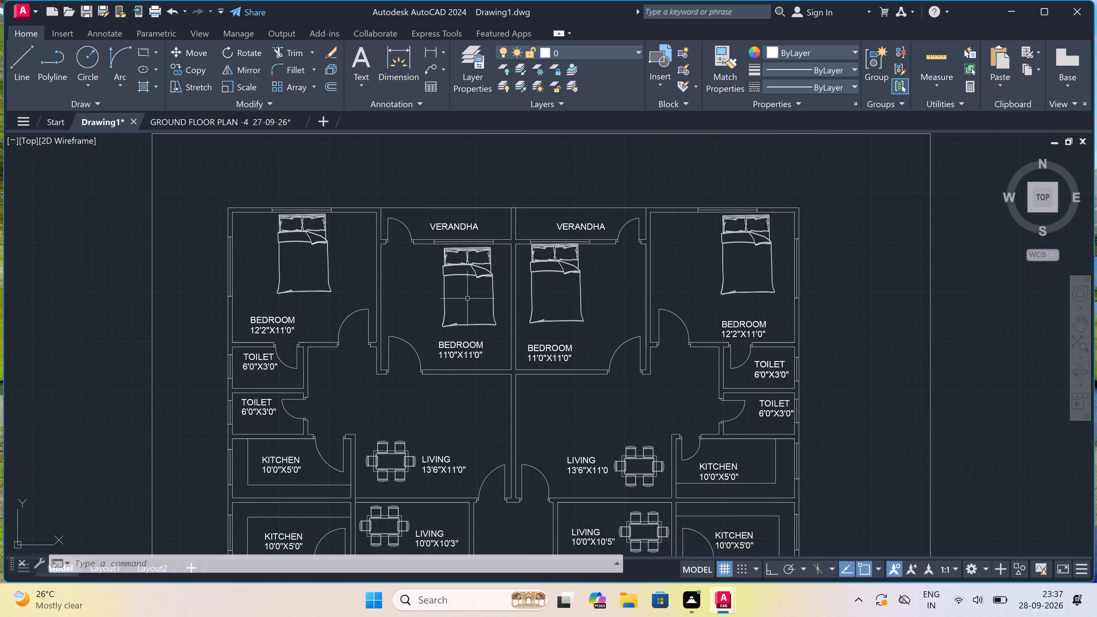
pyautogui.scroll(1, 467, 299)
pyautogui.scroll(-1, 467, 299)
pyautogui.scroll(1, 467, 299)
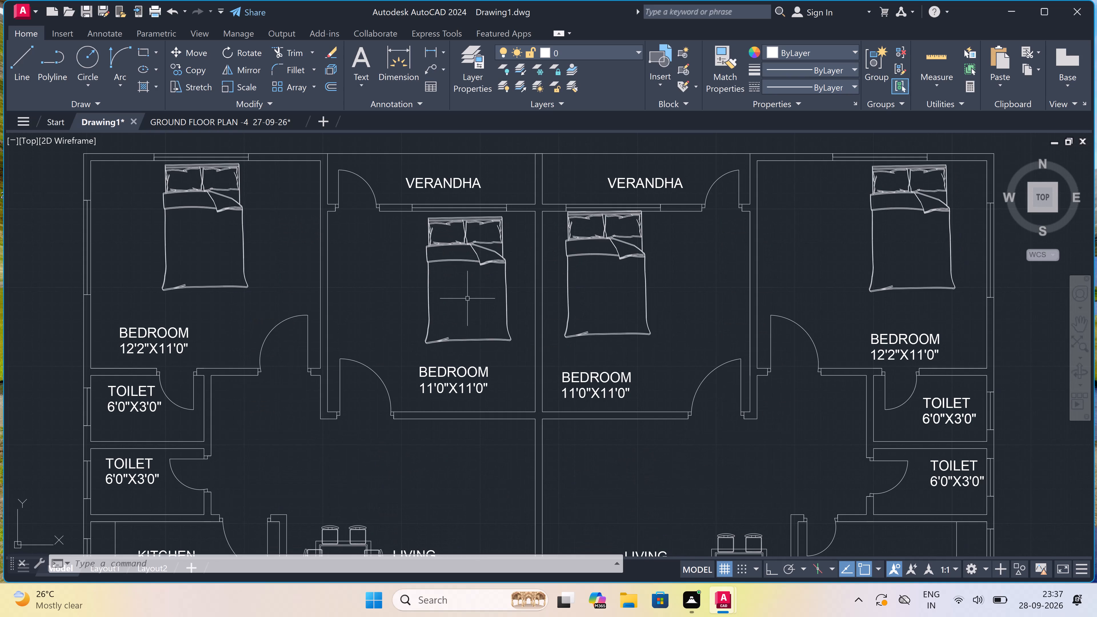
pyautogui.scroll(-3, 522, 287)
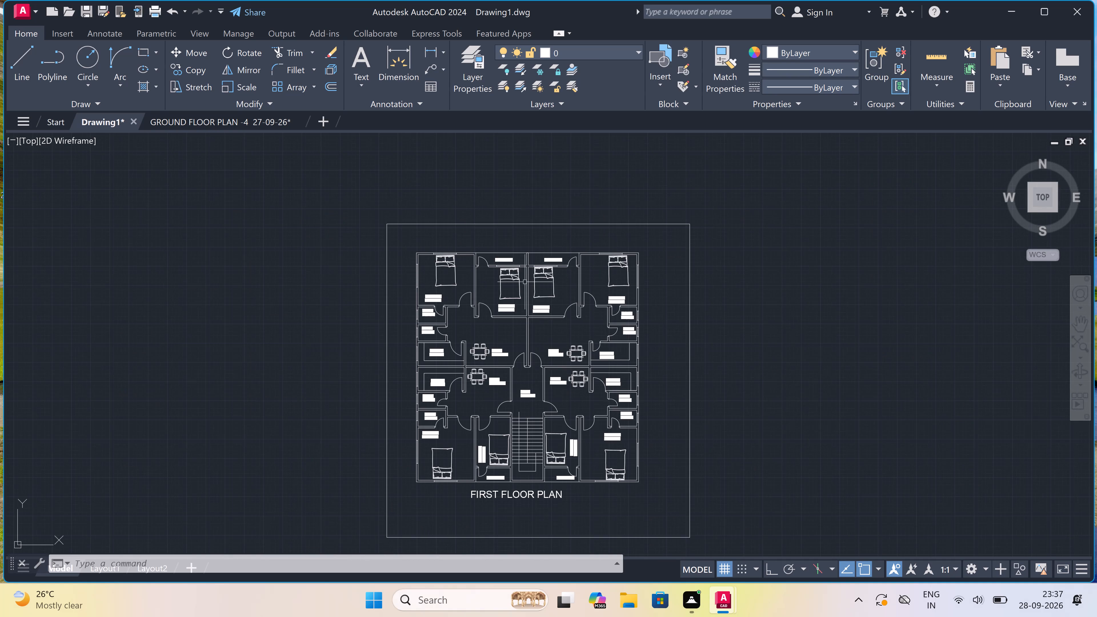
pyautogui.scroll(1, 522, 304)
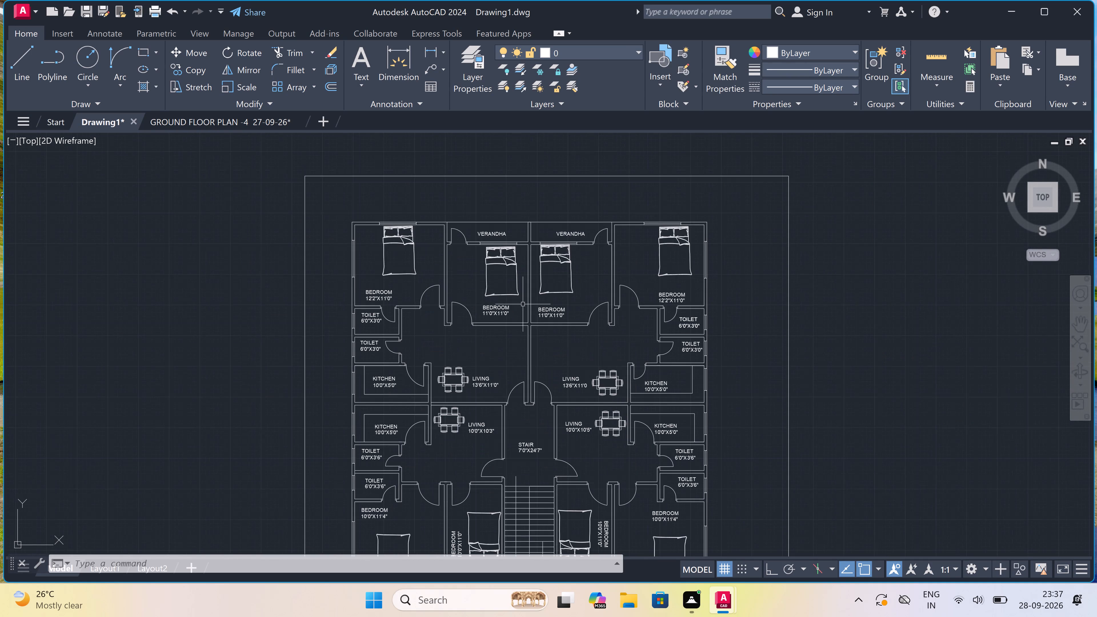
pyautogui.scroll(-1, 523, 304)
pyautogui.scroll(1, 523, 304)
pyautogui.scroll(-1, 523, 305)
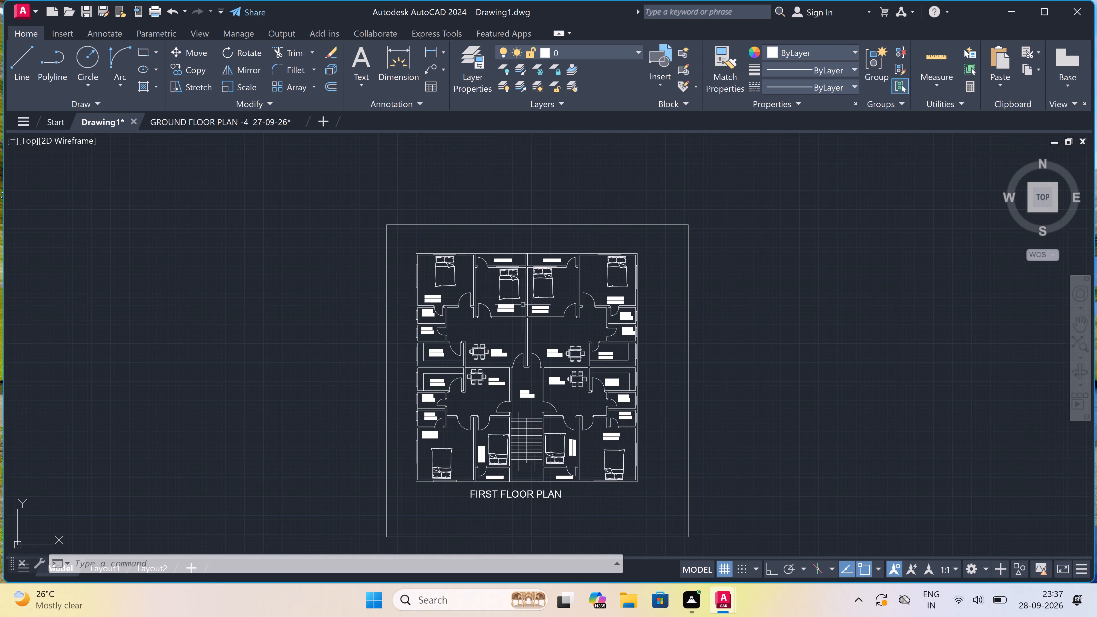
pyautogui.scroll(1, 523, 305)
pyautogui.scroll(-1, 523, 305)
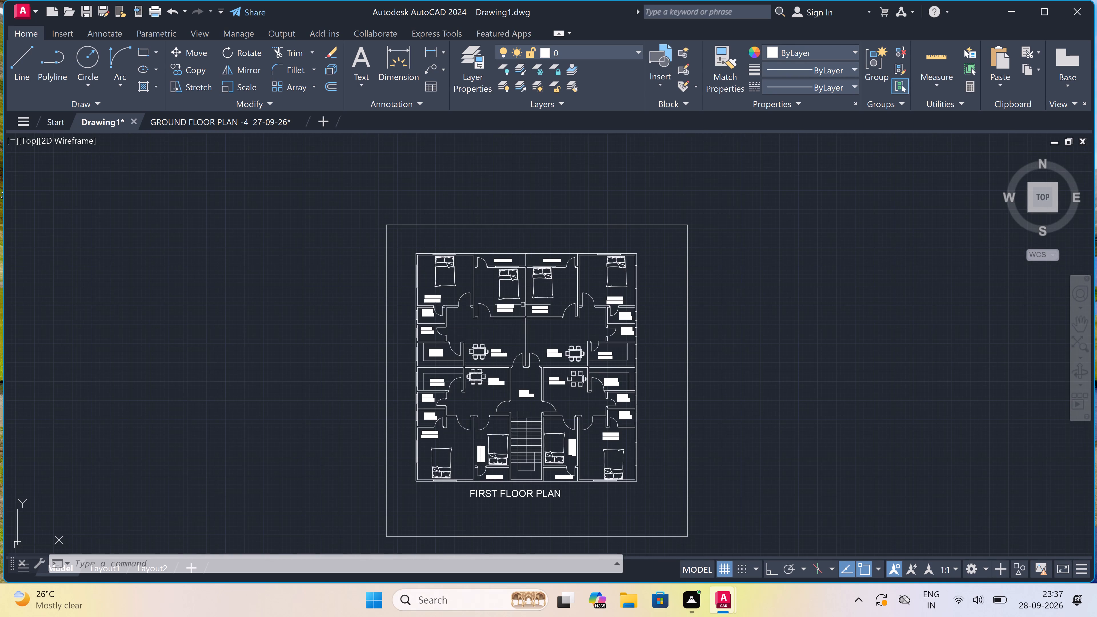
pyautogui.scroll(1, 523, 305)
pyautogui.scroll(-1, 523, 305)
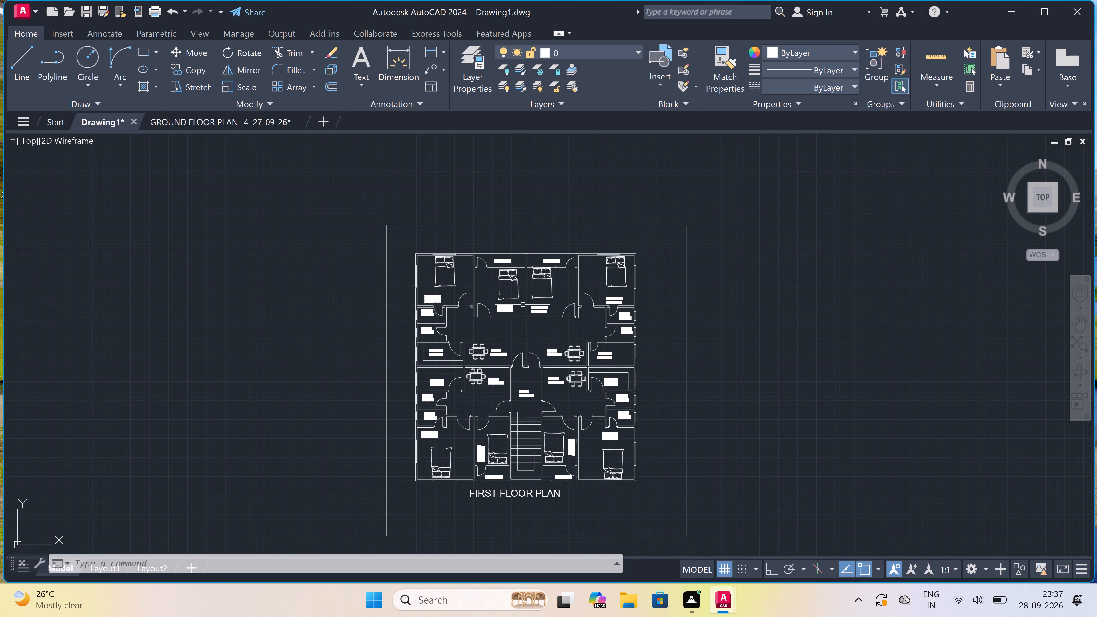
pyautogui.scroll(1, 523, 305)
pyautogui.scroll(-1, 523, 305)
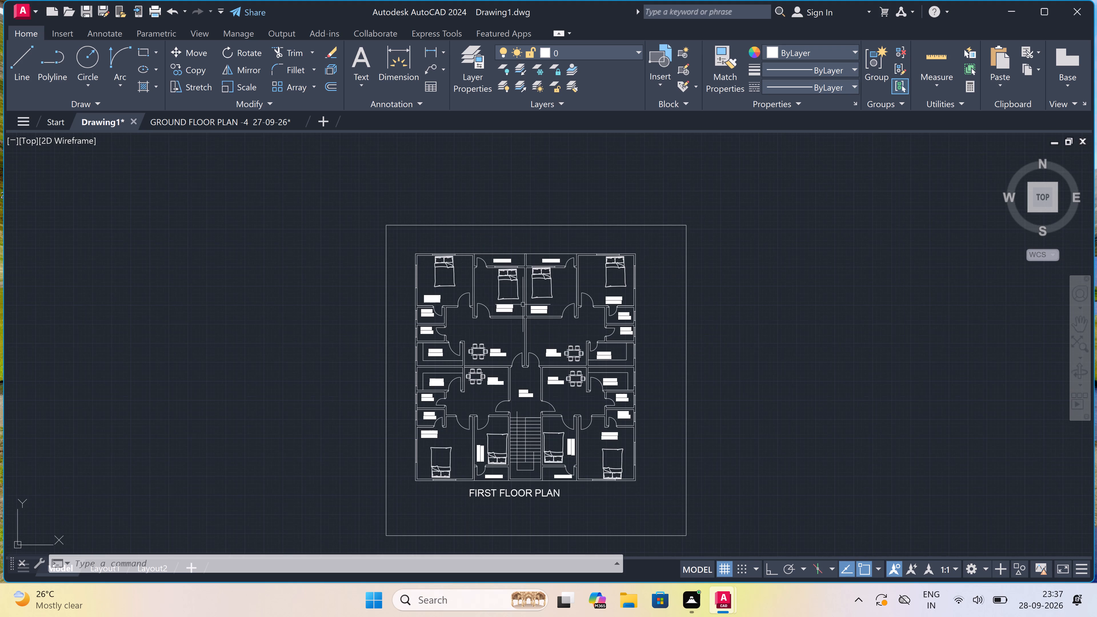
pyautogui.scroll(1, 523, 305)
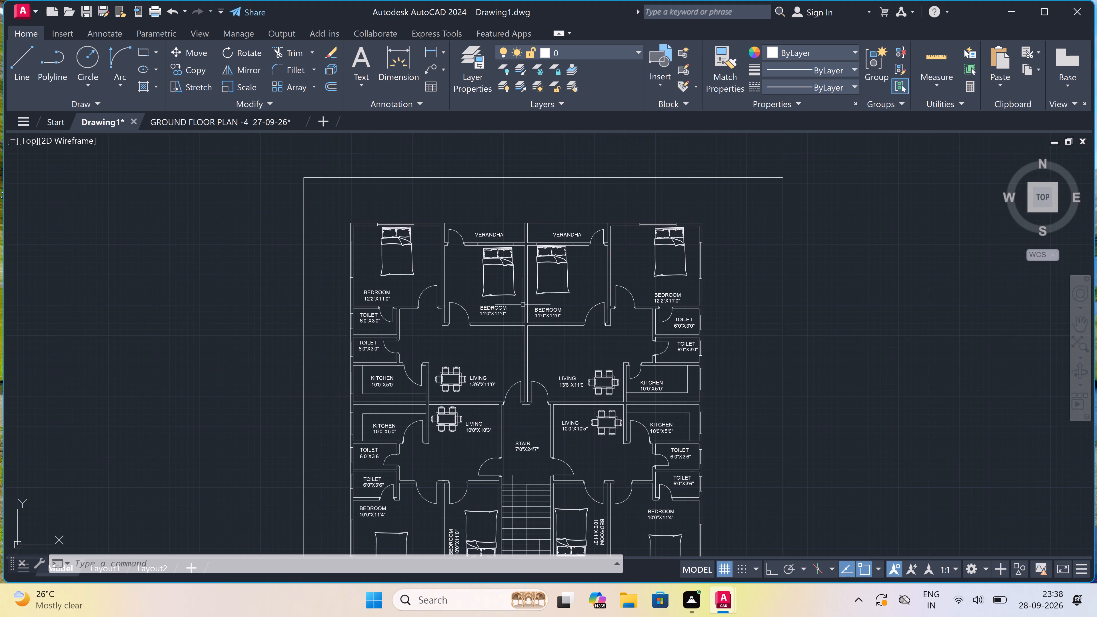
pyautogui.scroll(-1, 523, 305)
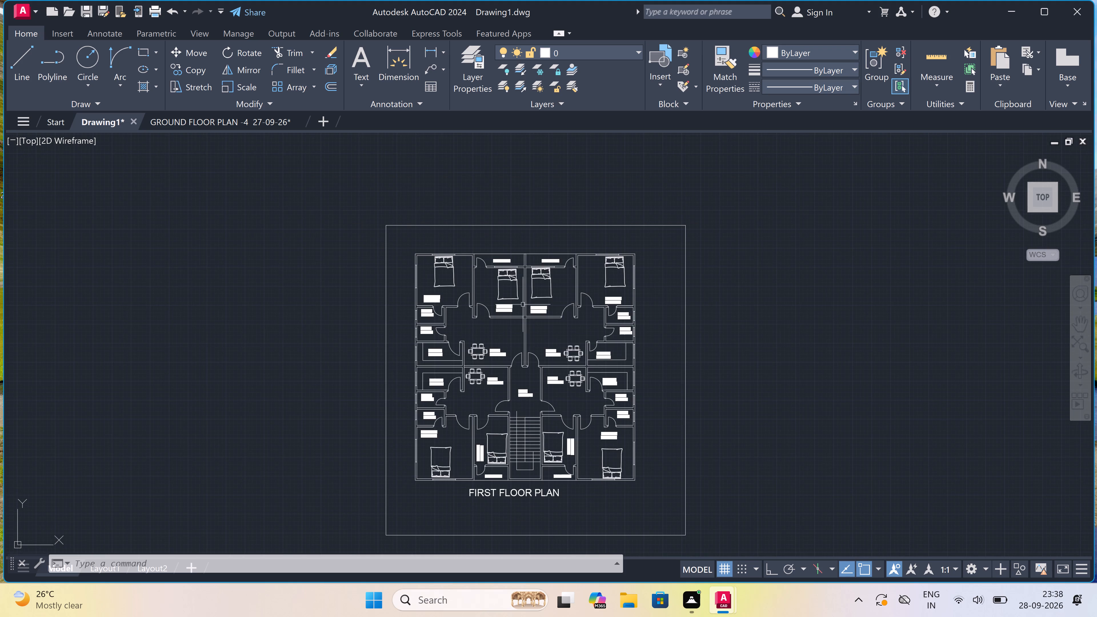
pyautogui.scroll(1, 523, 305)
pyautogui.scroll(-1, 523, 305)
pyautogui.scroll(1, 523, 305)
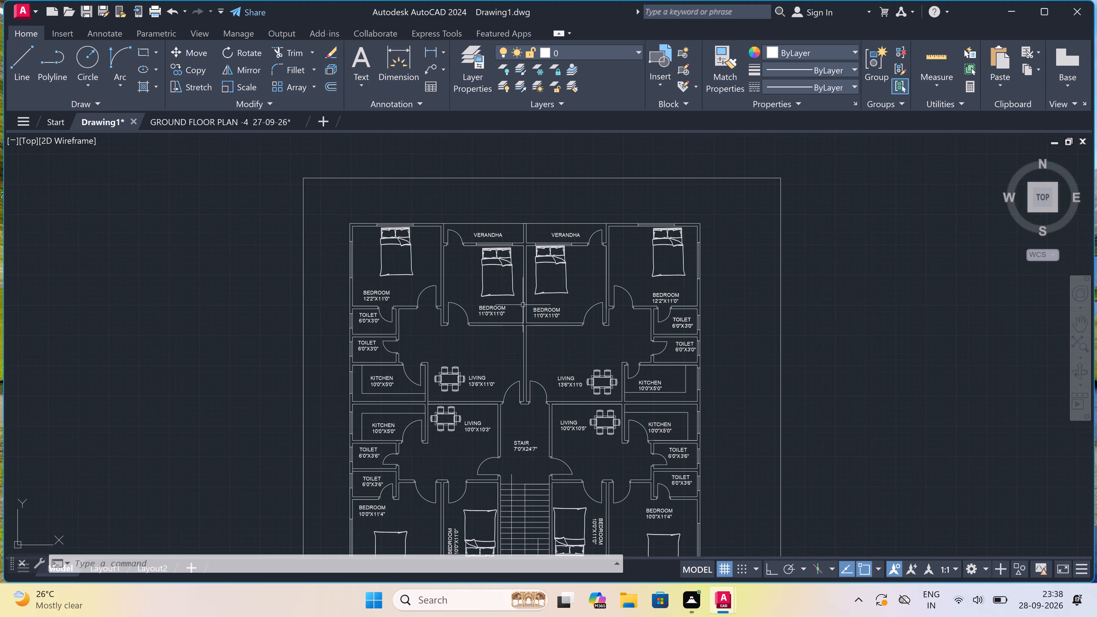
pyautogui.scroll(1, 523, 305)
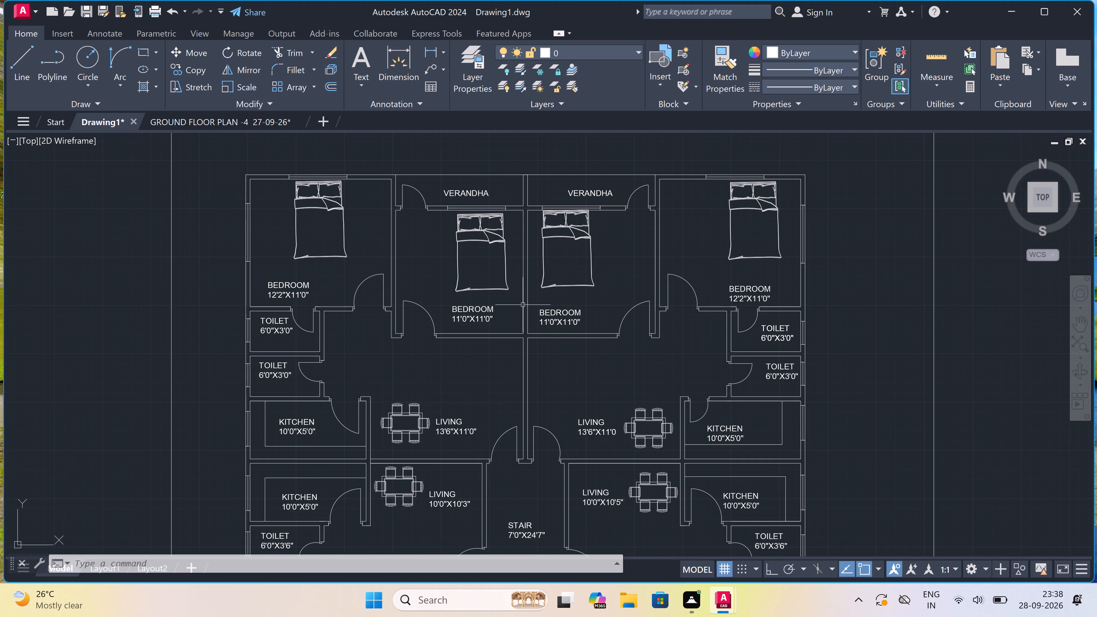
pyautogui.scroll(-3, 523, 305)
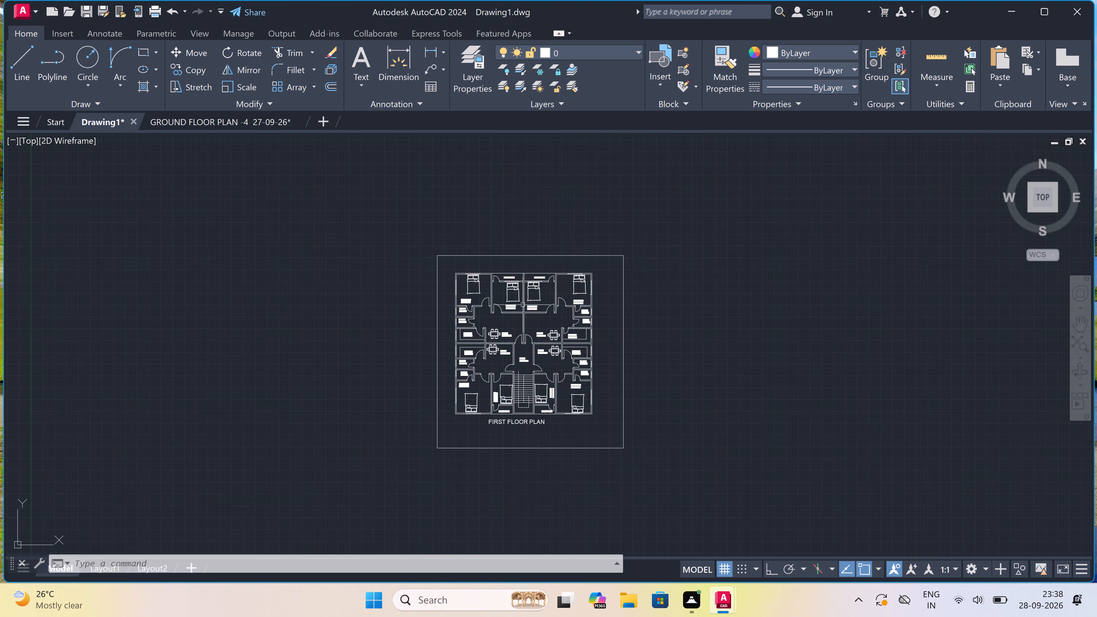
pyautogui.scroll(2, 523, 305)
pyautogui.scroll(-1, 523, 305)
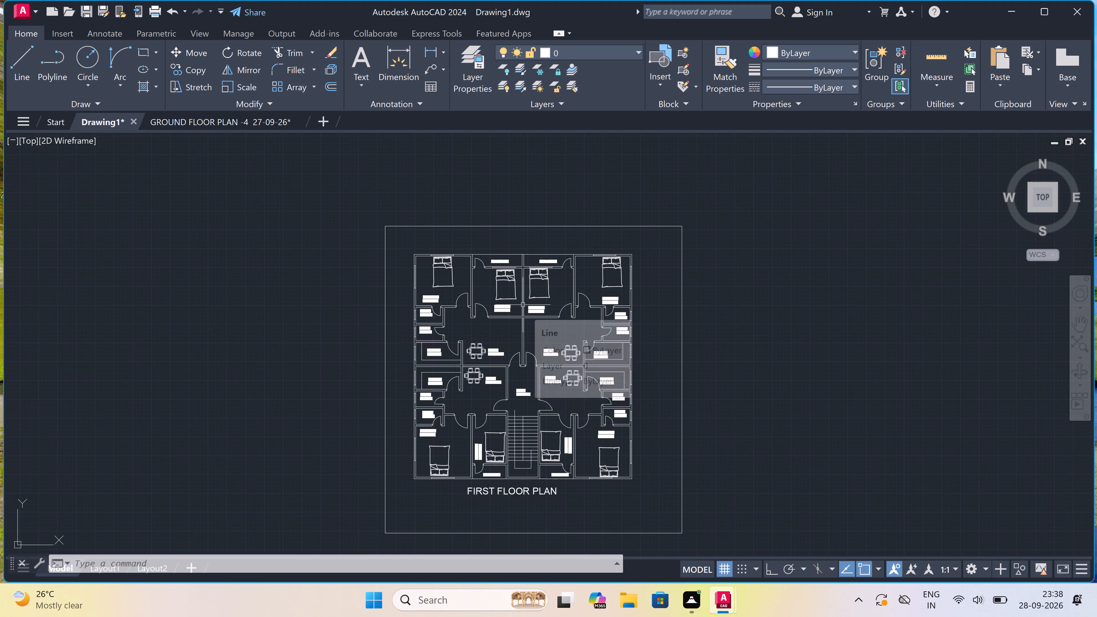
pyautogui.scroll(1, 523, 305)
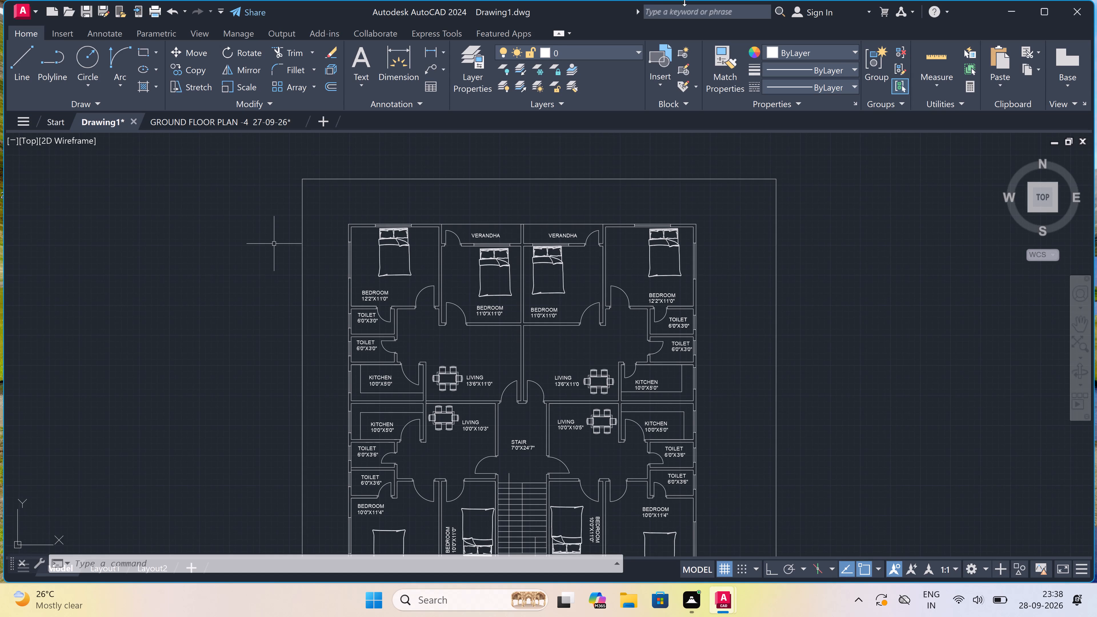
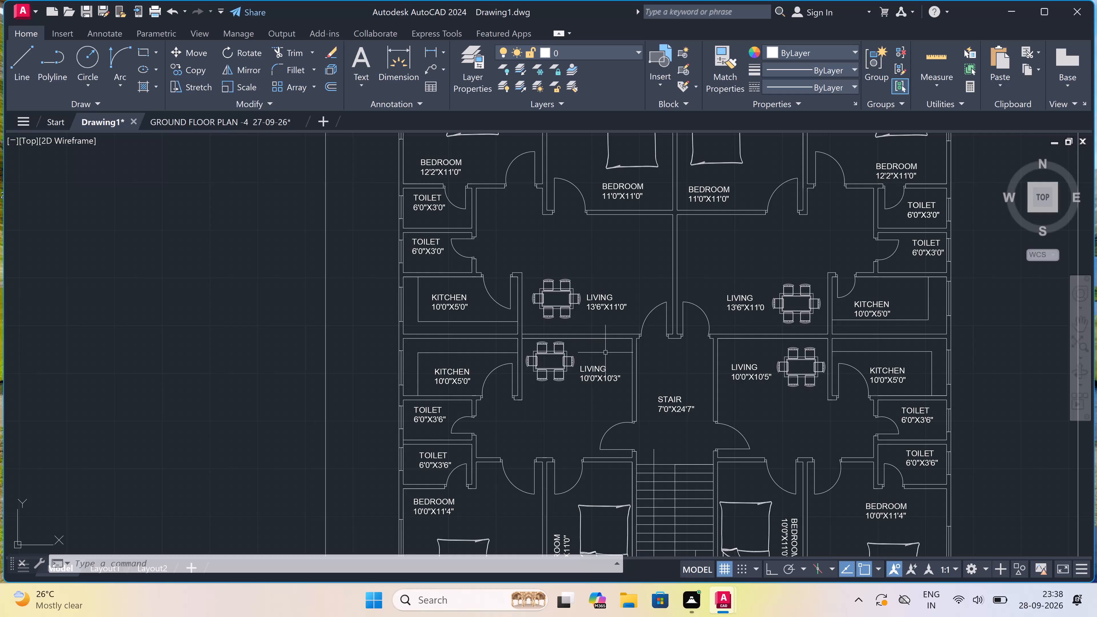
# Examine the first floor plan, checking the furniture, the room labels around the stair, the title and the border.
pyautogui.scroll(-1, 605, 352)
pyautogui.scroll(2, 605, 352)
pyautogui.scroll(-2, 605, 352)
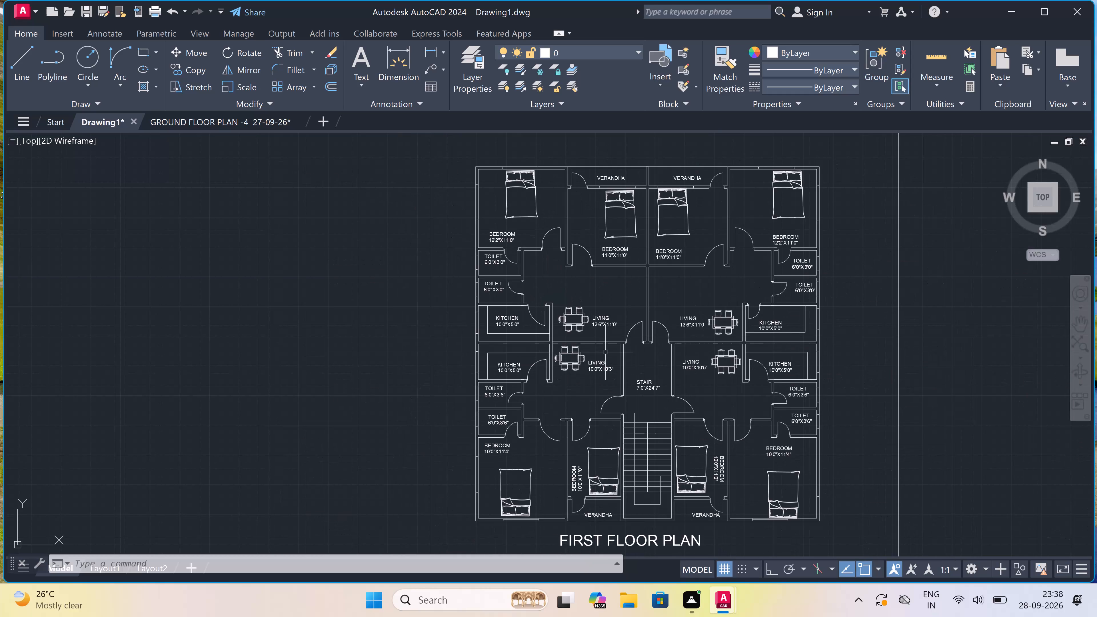
pyautogui.scroll(1, 606, 352)
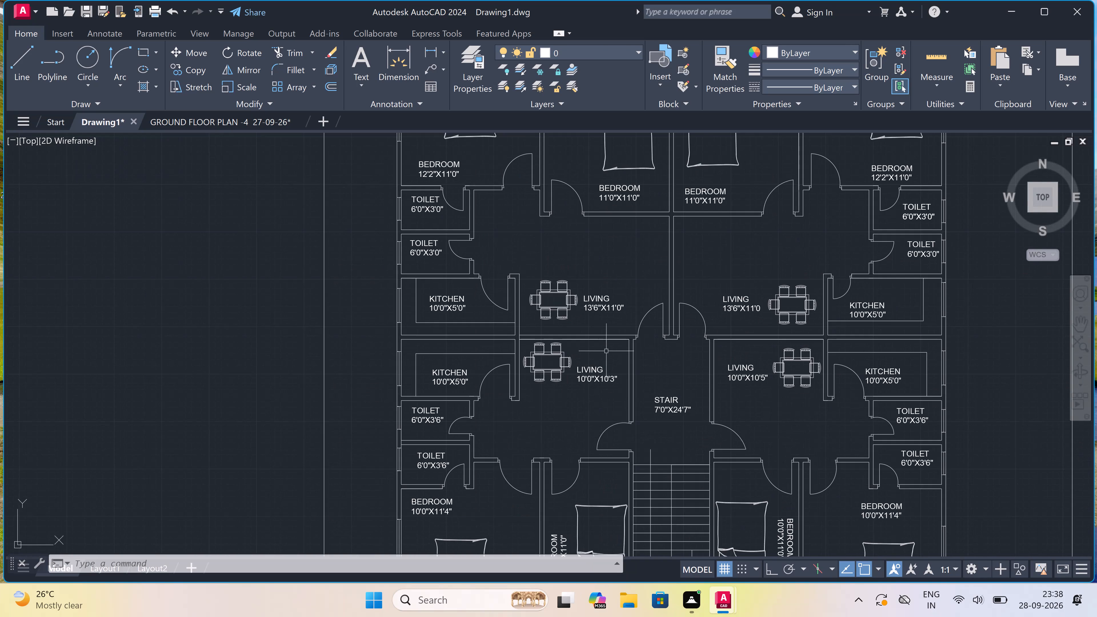
pyautogui.scroll(1, 607, 351)
pyautogui.scroll(-1, 607, 351)
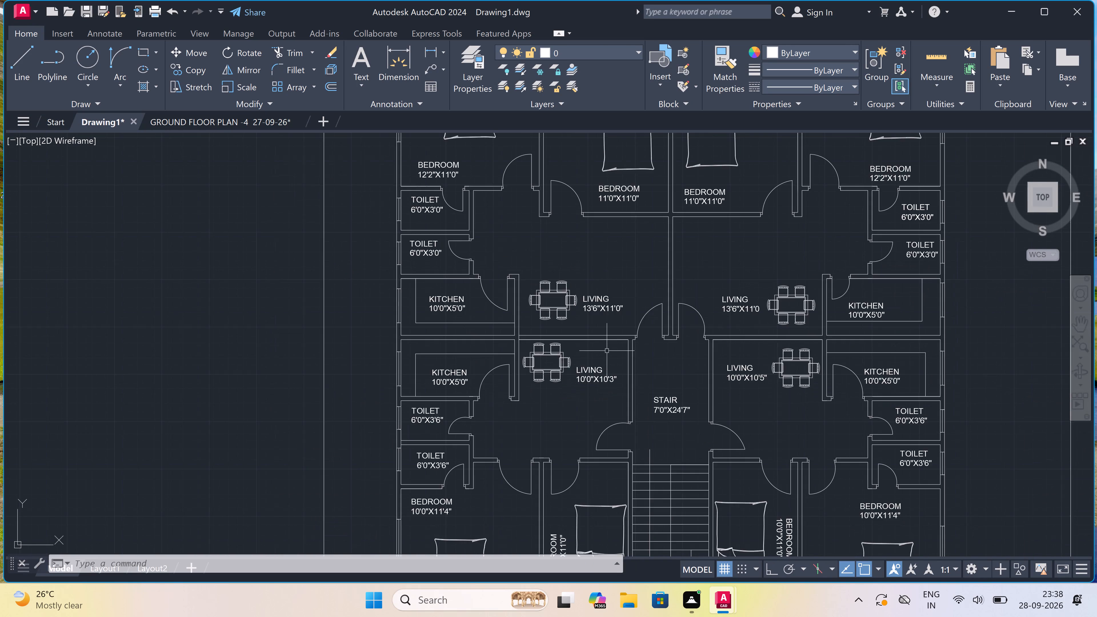
pyautogui.scroll(-3, 607, 351)
pyautogui.scroll(4, 607, 351)
pyautogui.scroll(-3, 607, 351)
pyautogui.scroll(2, 607, 351)
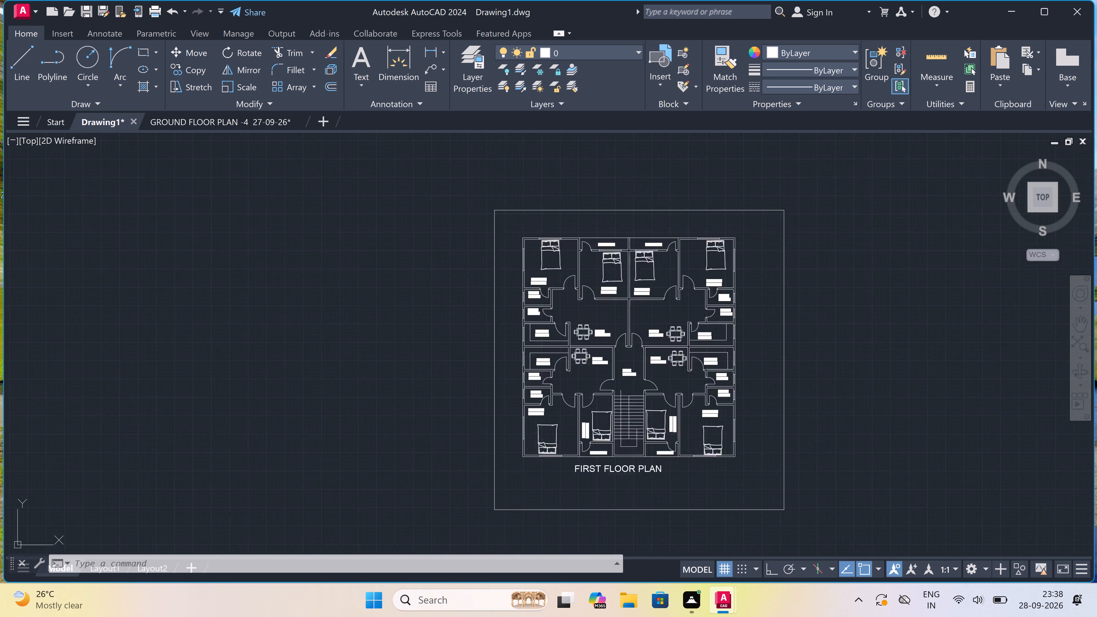
pyautogui.scroll(-1, 607, 351)
pyautogui.scroll(1, 607, 351)
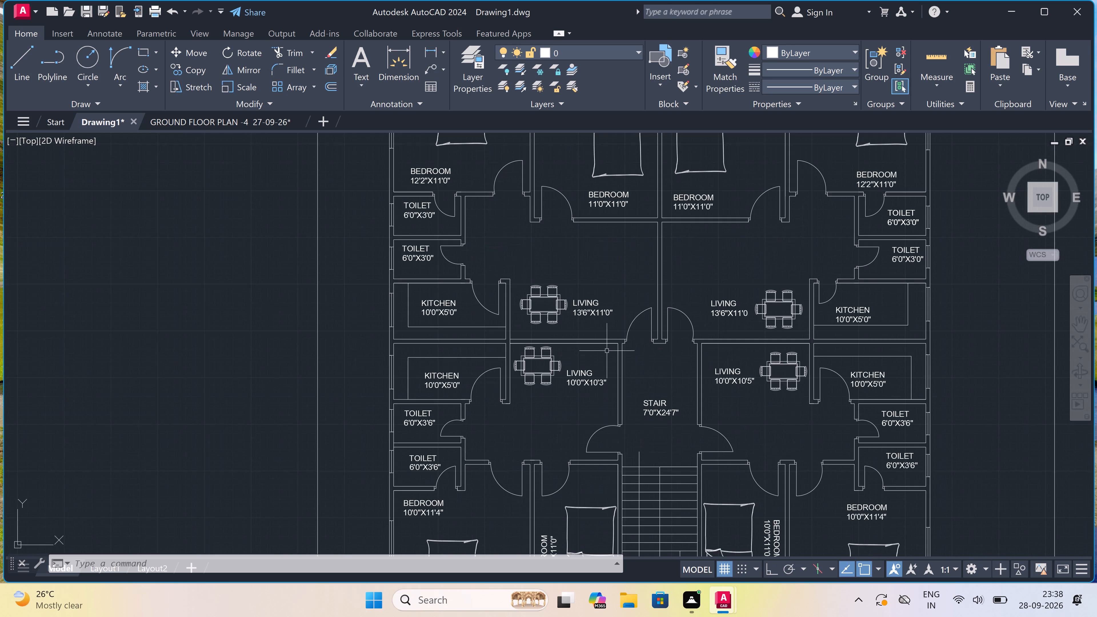
pyautogui.scroll(-2, 607, 351)
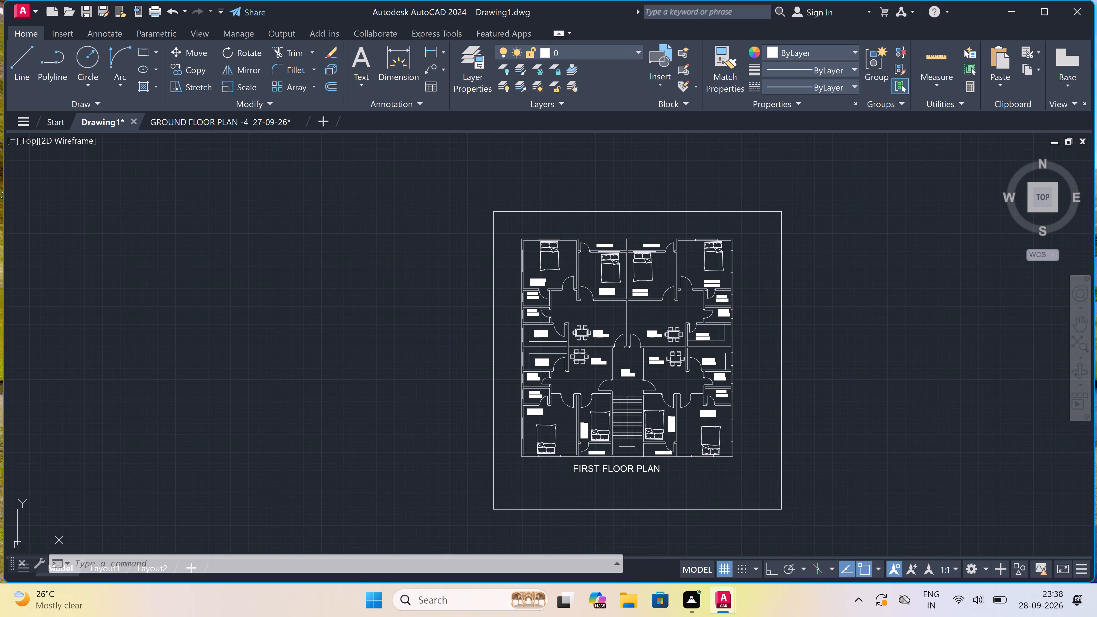
pyautogui.scroll(2, 639, 316)
pyautogui.scroll(-1, 639, 316)
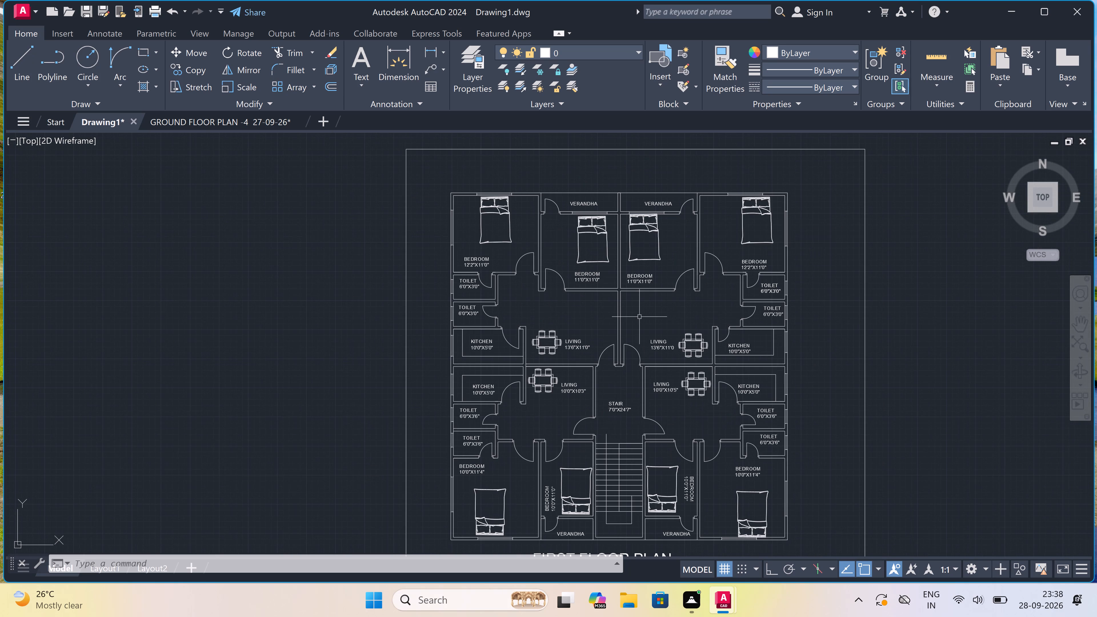
pyautogui.scroll(1, 639, 317)
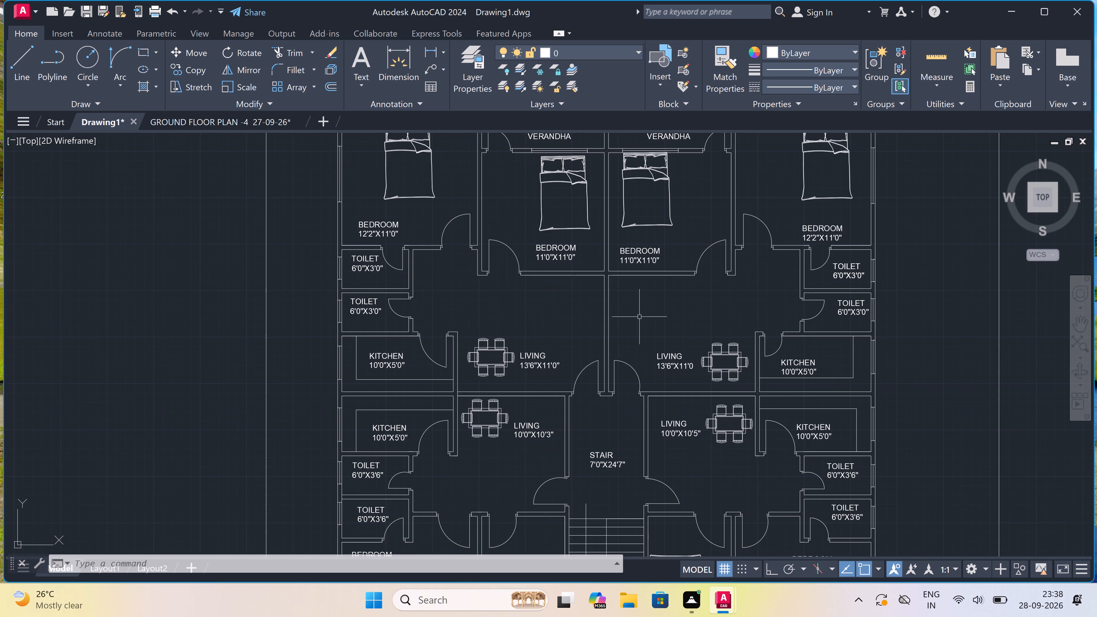
pyautogui.scroll(-1, 639, 316)
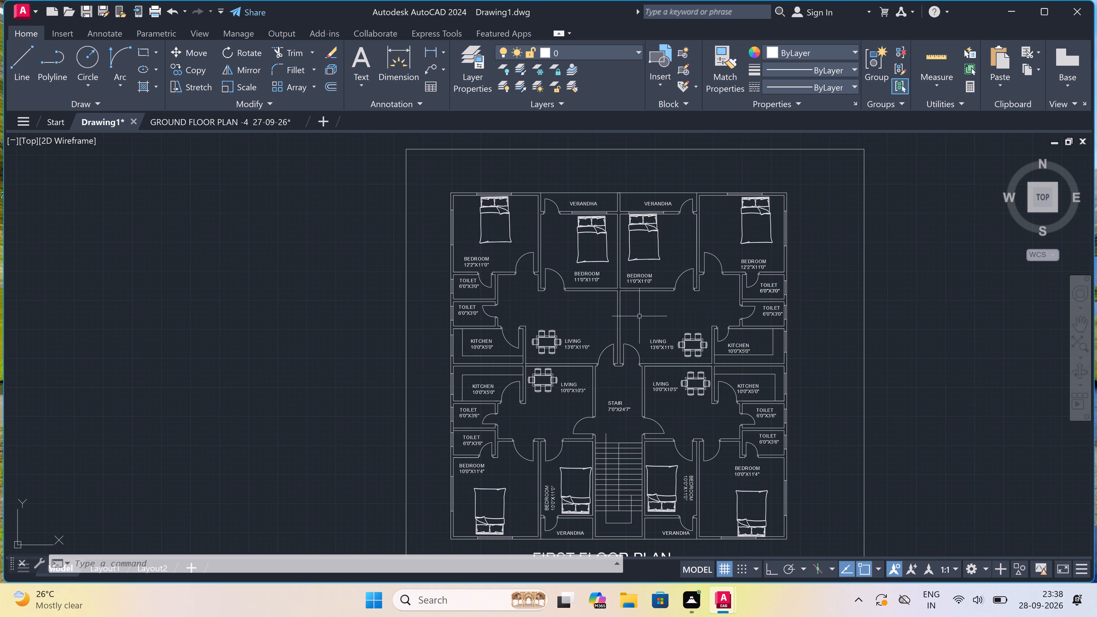
pyautogui.scroll(1, 639, 316)
pyautogui.scroll(-1, 639, 316)
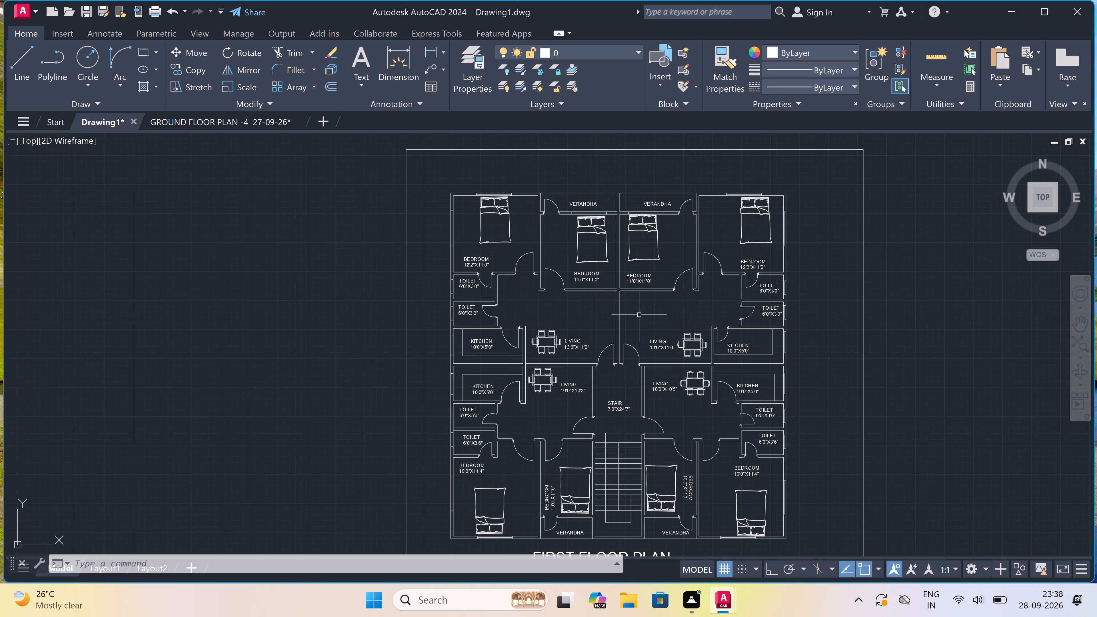
pyautogui.scroll(-1, 639, 315)
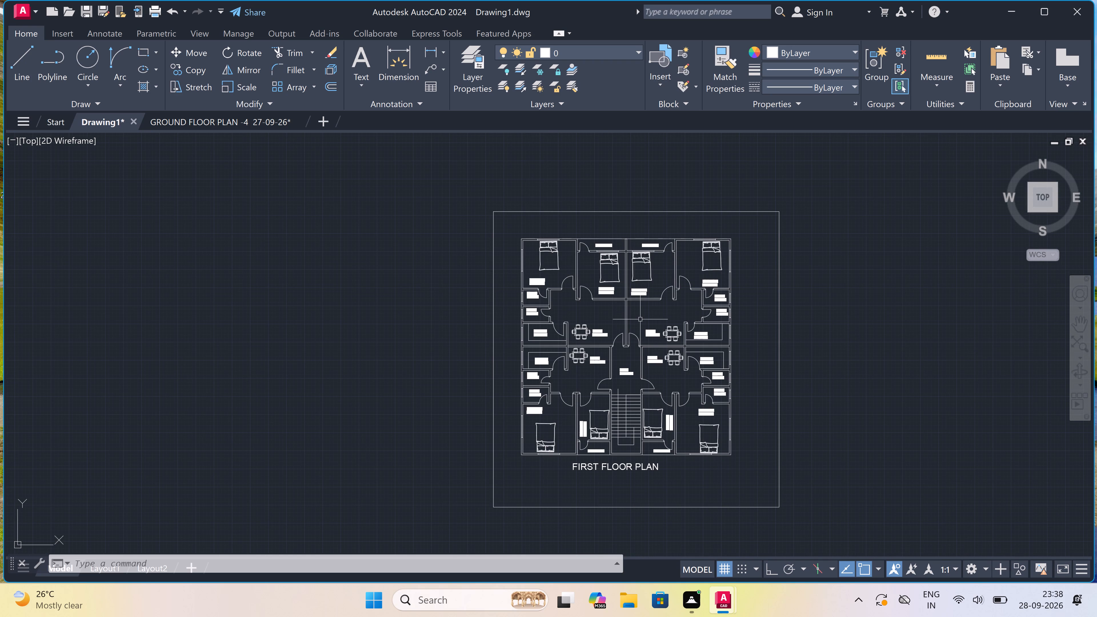
pyautogui.scroll(1, 642, 325)
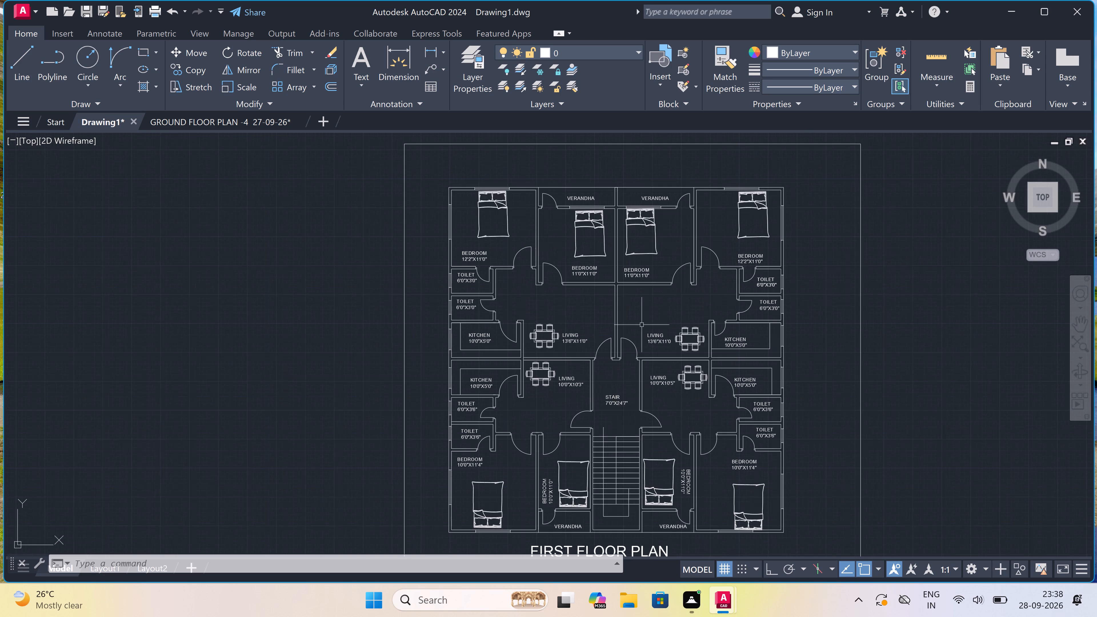
pyautogui.scroll(-1, 642, 325)
pyautogui.scroll(1, 642, 325)
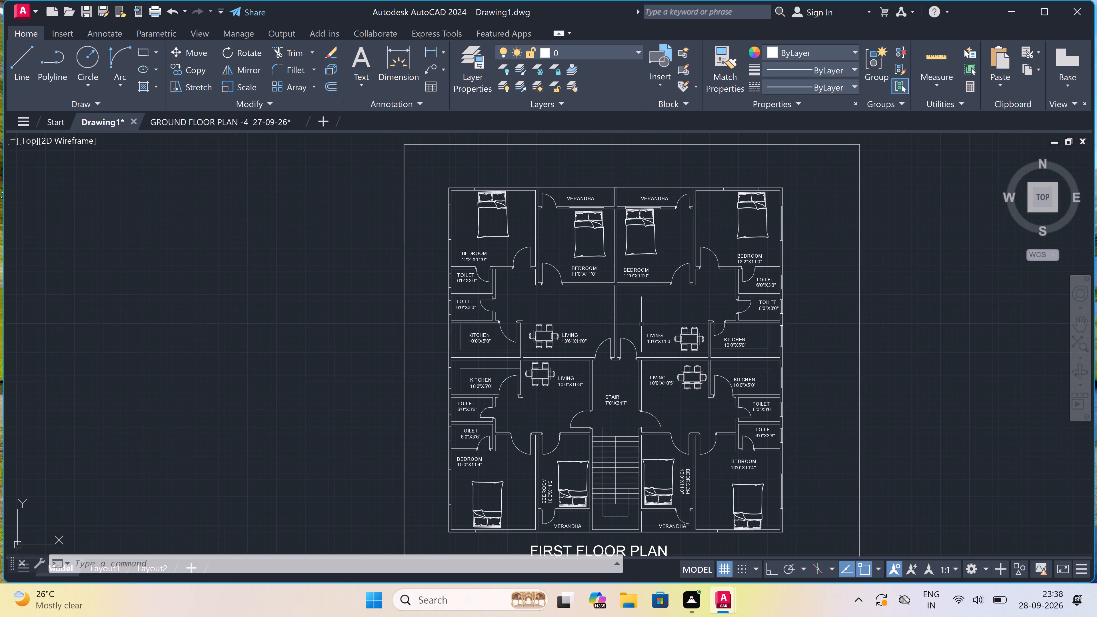
pyautogui.scroll(-2, 640, 321)
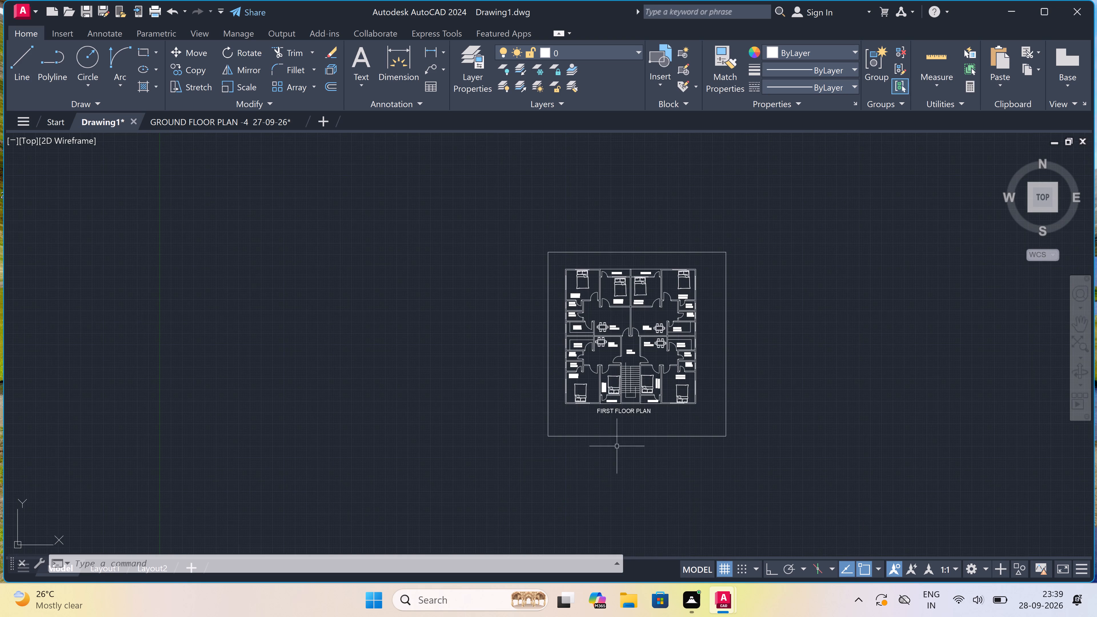
# Draw a horizontal line about 22'-3" long just beneath the FIRST FLOOR PLAN title as its underline, with Ortho on.
pyautogui.scroll(3, 627, 426)
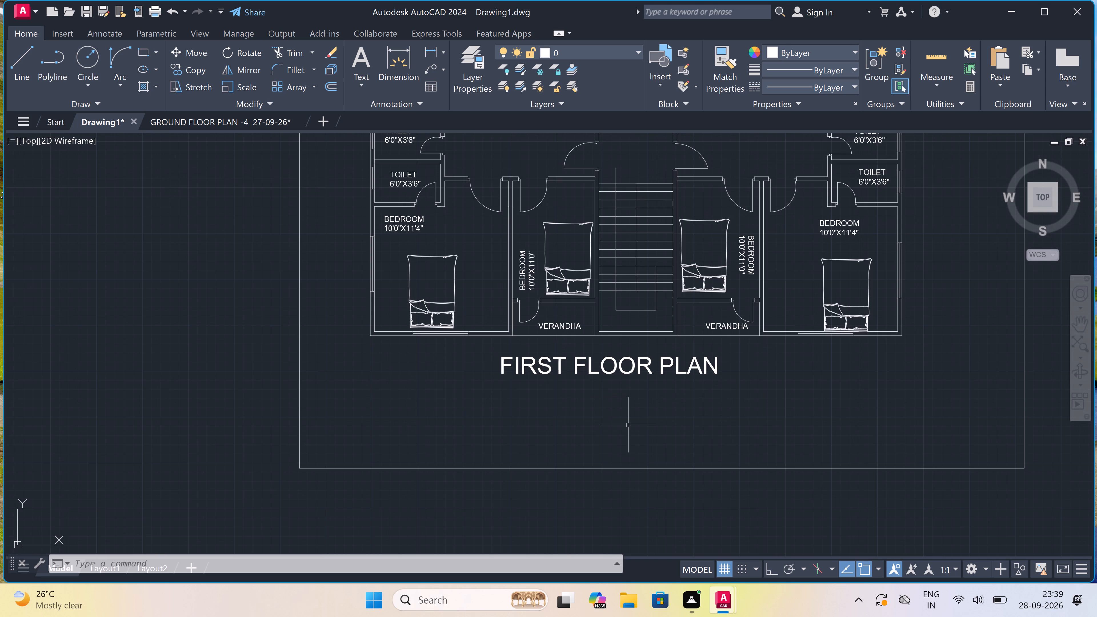
pyautogui.write('L')
pyautogui.press('space')
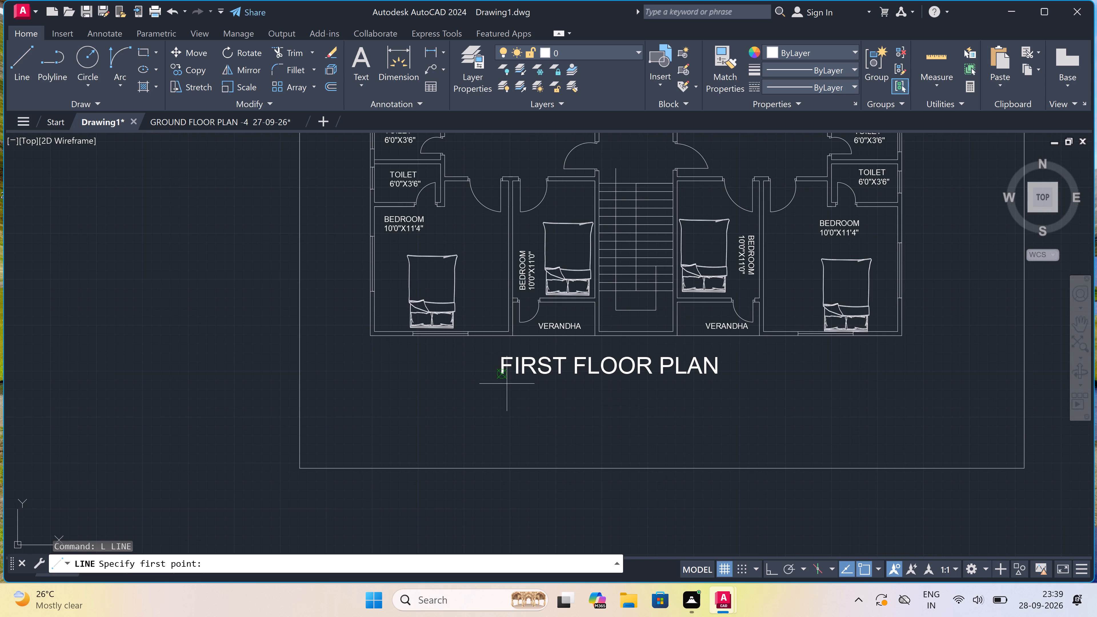
pyautogui.scroll(2, 507, 383)
pyautogui.scroll(3, 478, 393)
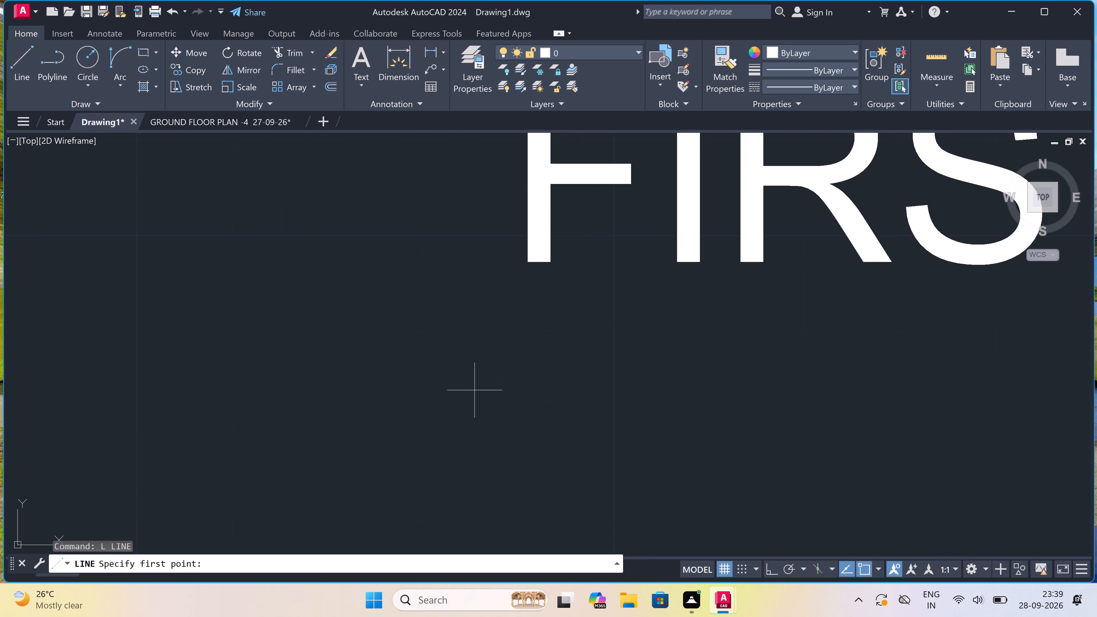
pyautogui.moveTo(375, 337); pyautogui.dragTo(415, 343)
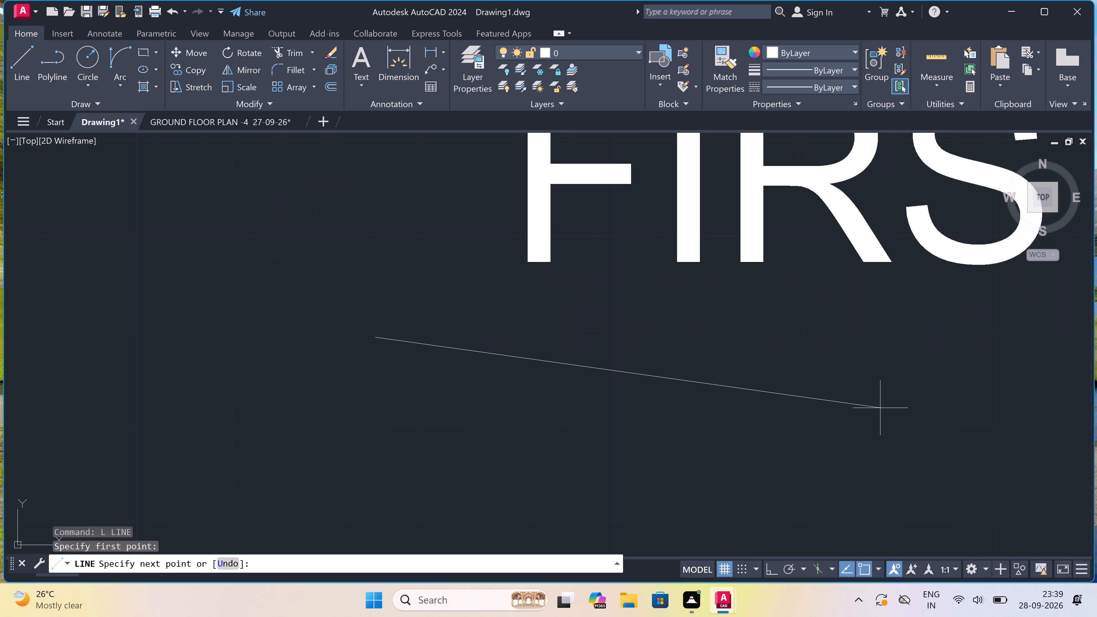
pyautogui.press('F8')
pyautogui.scroll(-1, 882, 406)
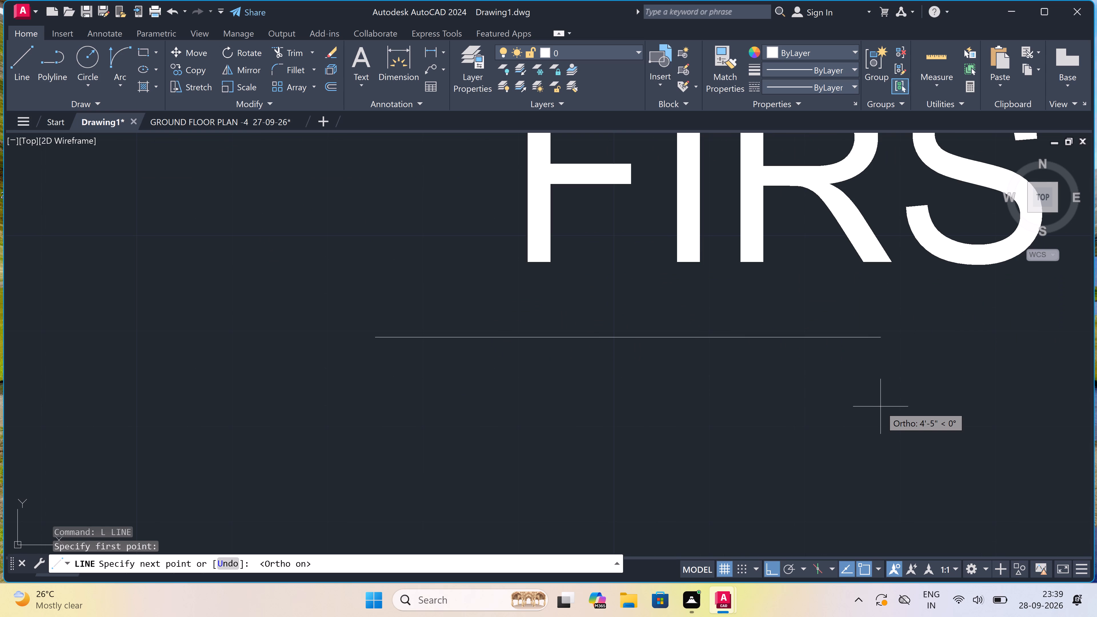
pyautogui.scroll(-7, 882, 406)
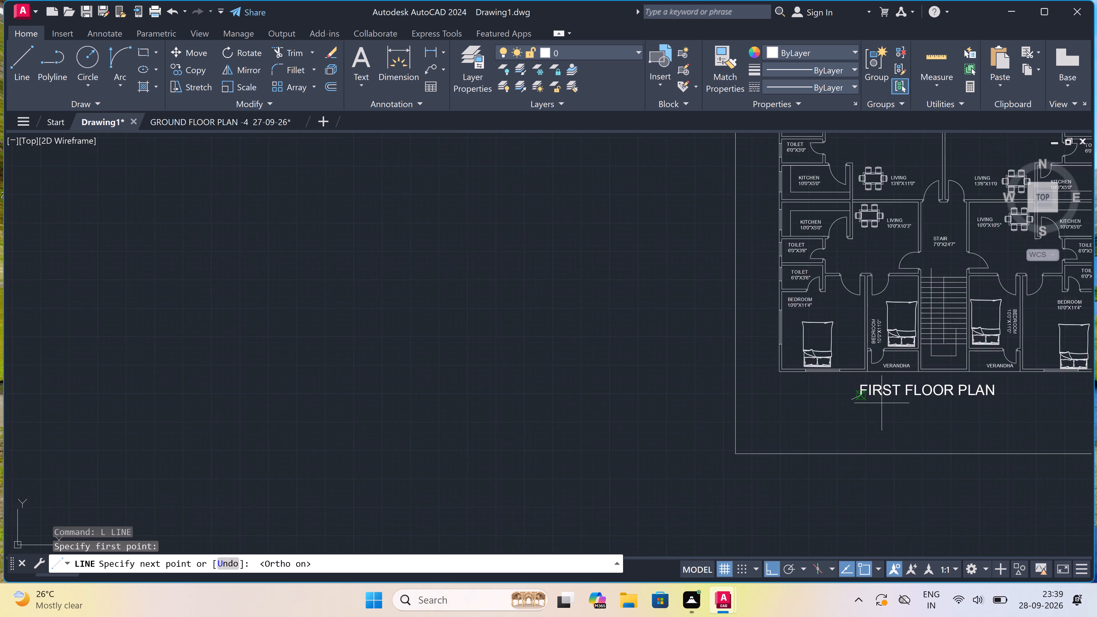
pyautogui.scroll(4, 957, 398)
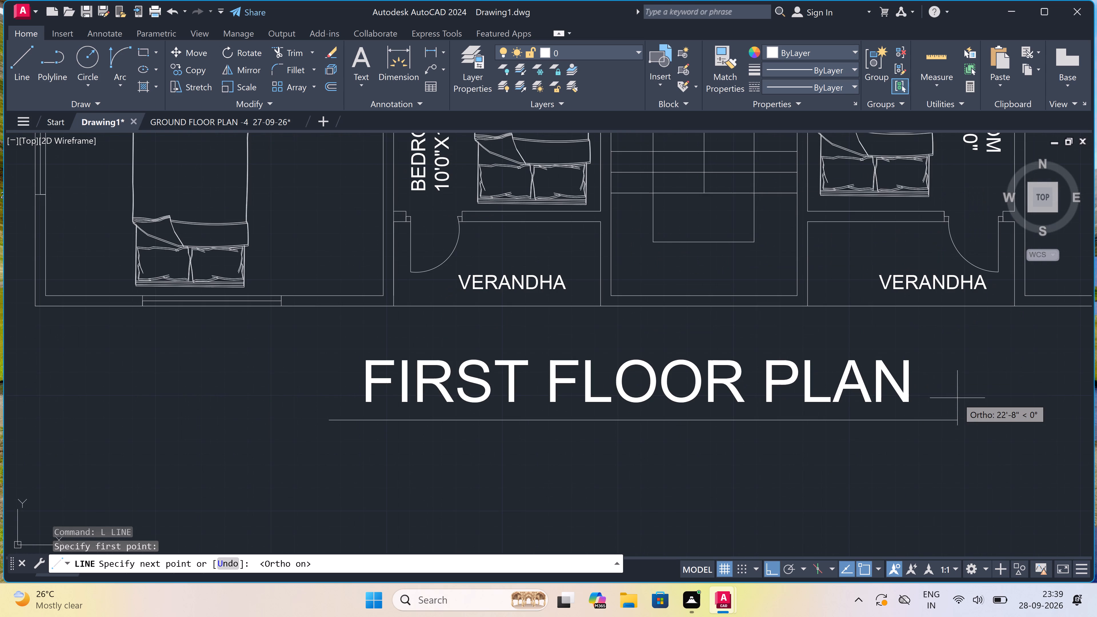
pyautogui.scroll(3, 946, 416)
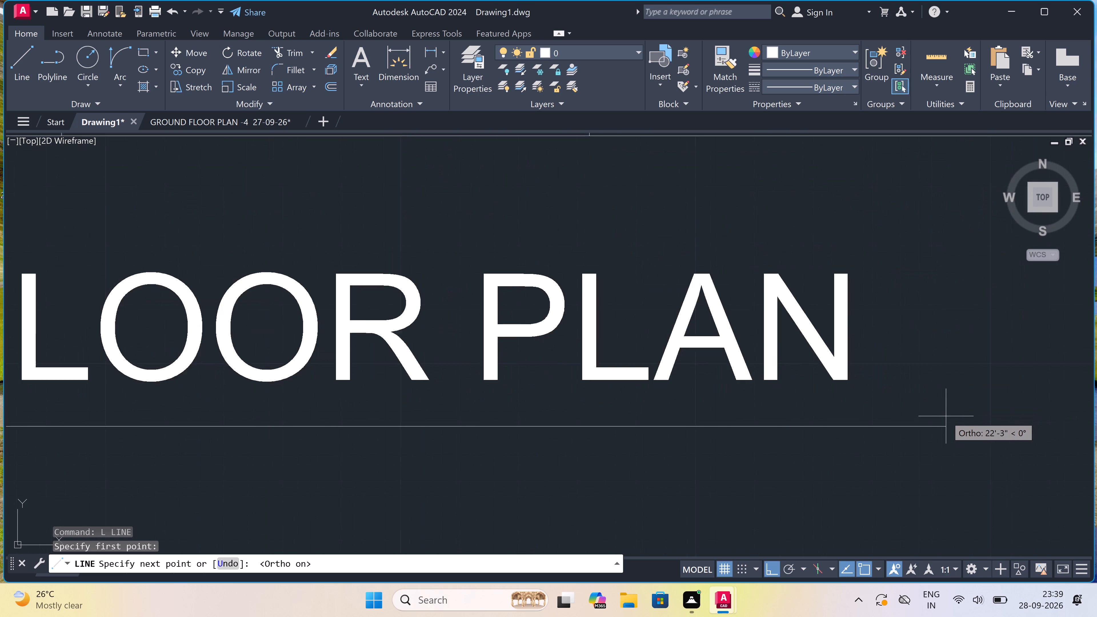
pyautogui.click(943, 426)
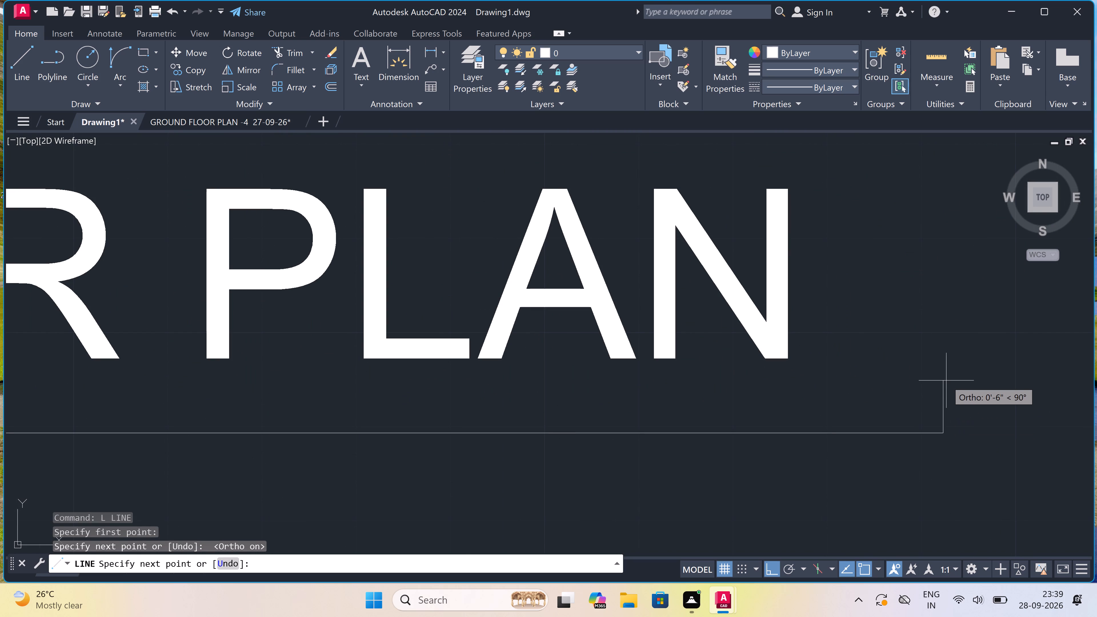
pyautogui.press('Escape')
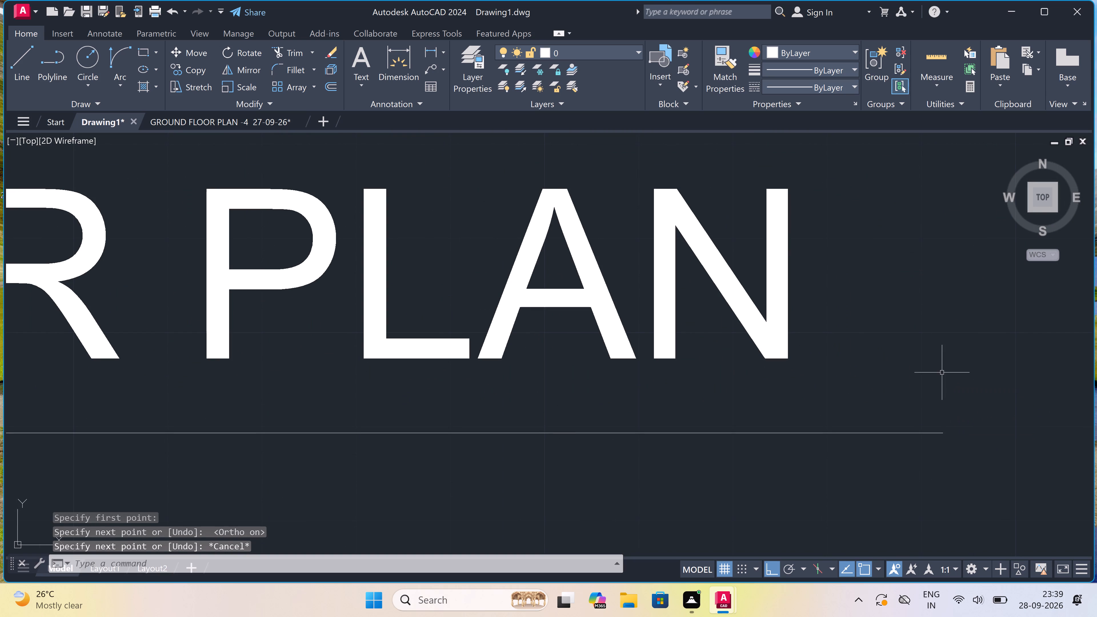
# Review the whole bordered plan with its underlined title, including the upper bedrooms, verandhas and their labels.
pyautogui.scroll(-3, 706, 307)
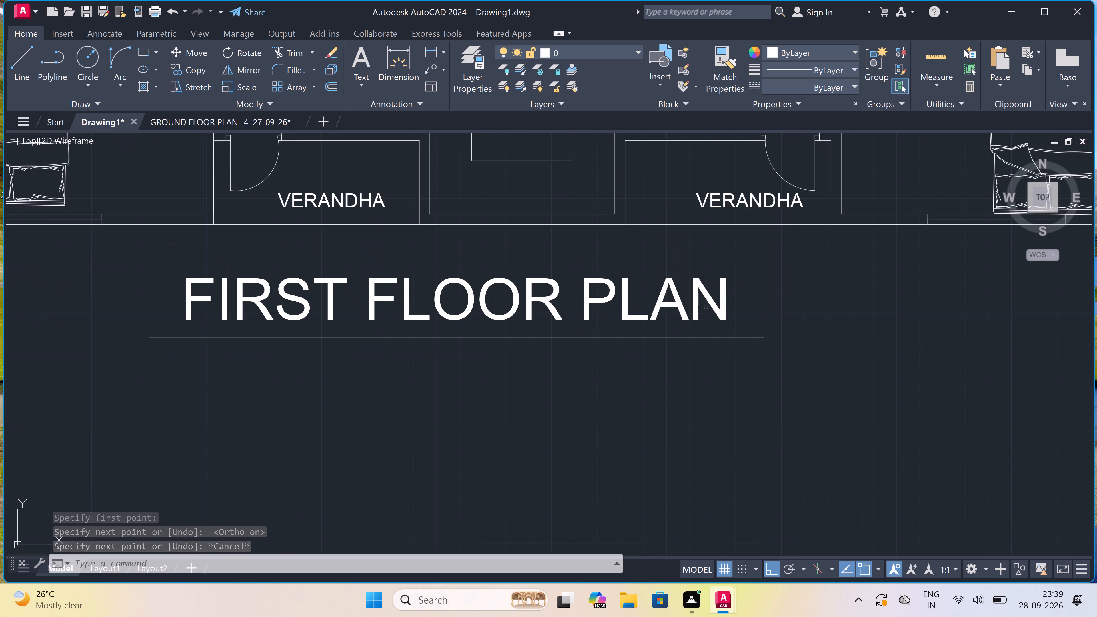
pyautogui.scroll(-6, 617, 296)
pyautogui.scroll(2, 645, 260)
pyautogui.scroll(-2, 646, 257)
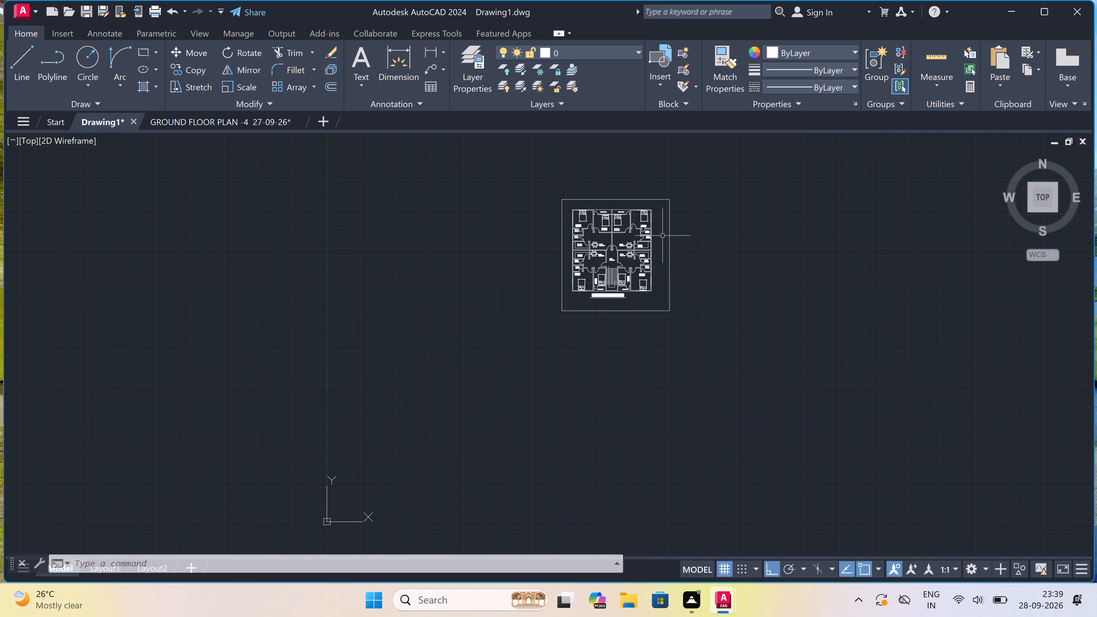
pyautogui.scroll(2, 663, 233)
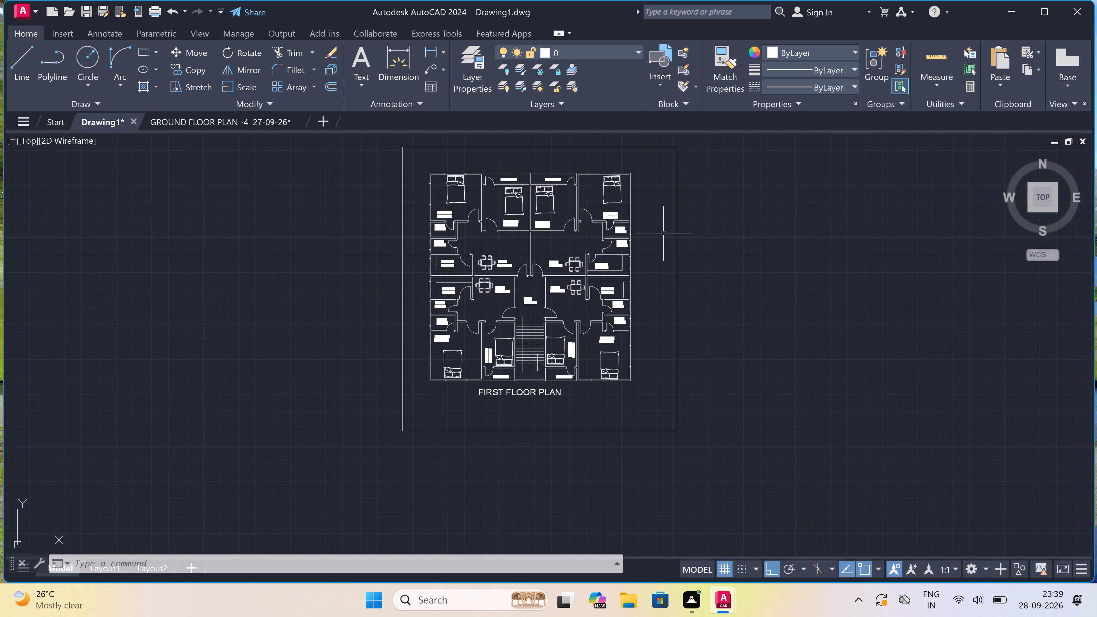
pyautogui.scroll(1, 663, 233)
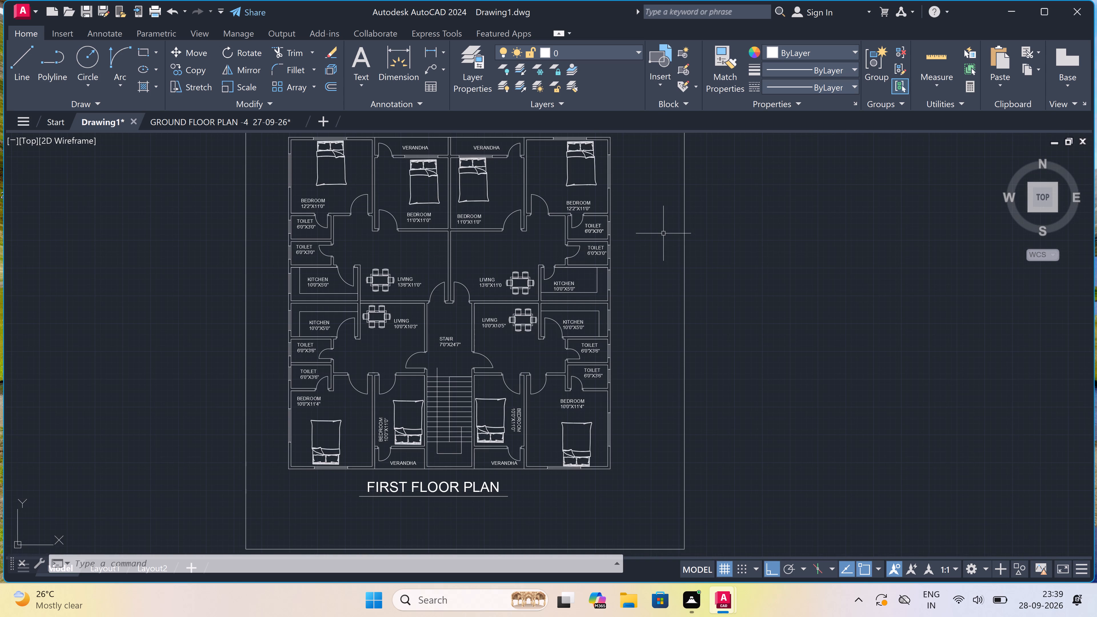
pyautogui.scroll(-1, 663, 233)
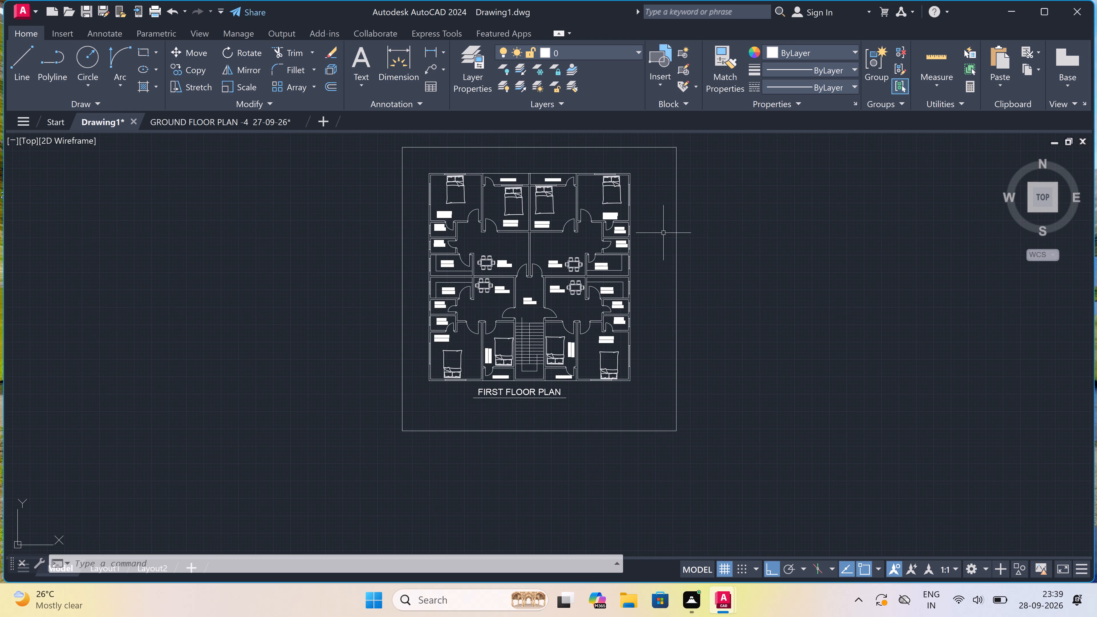
pyautogui.scroll(1, 663, 233)
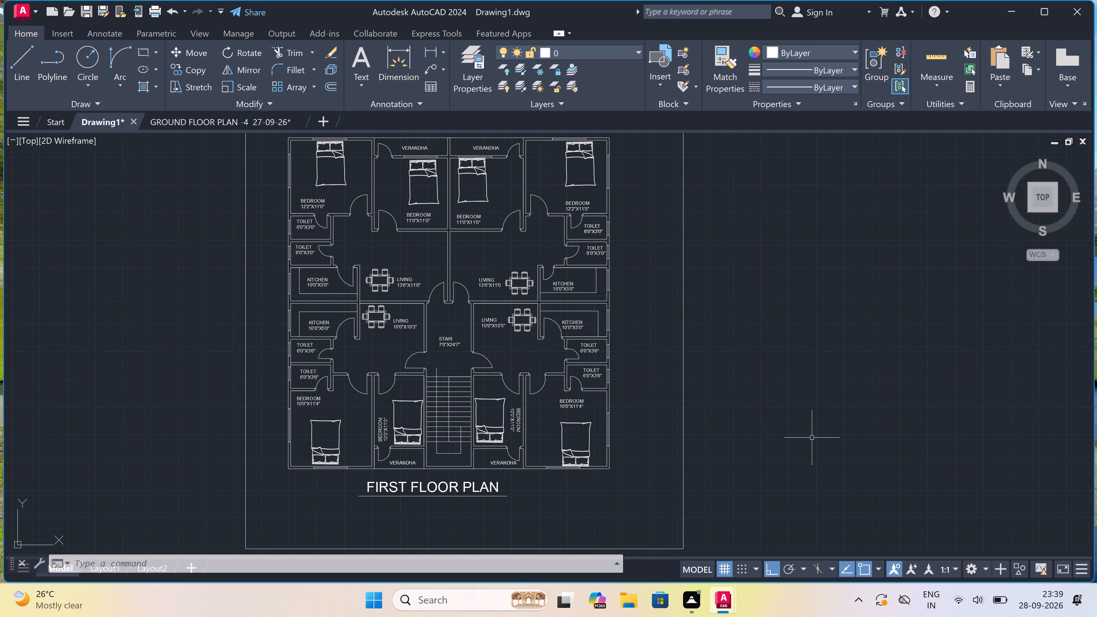
pyautogui.scroll(-4, 617, 249)
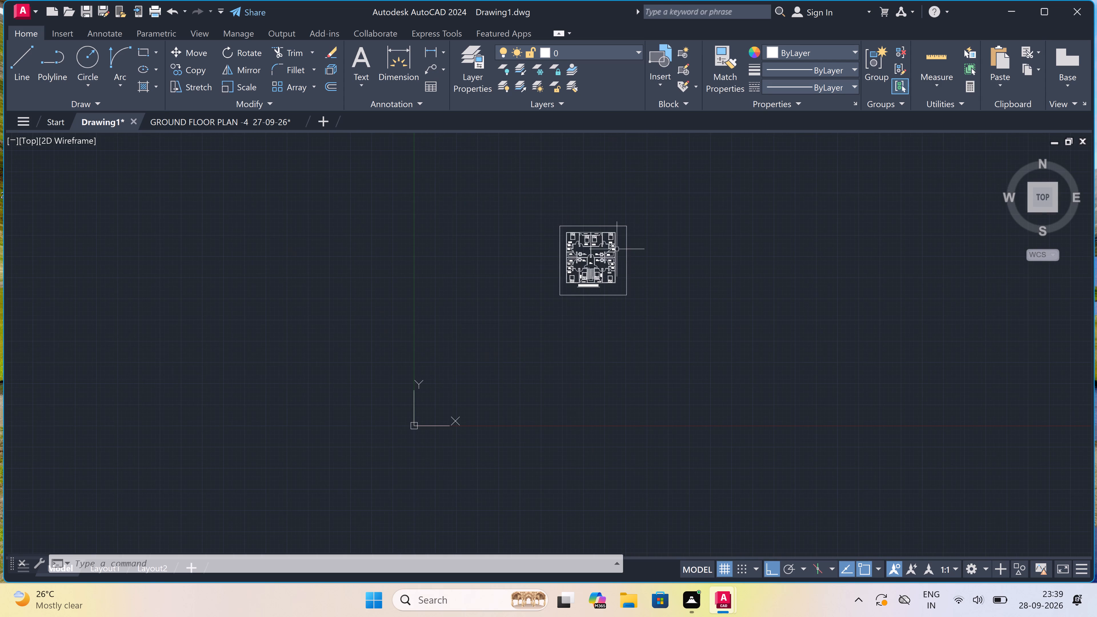
pyautogui.scroll(3, 617, 249)
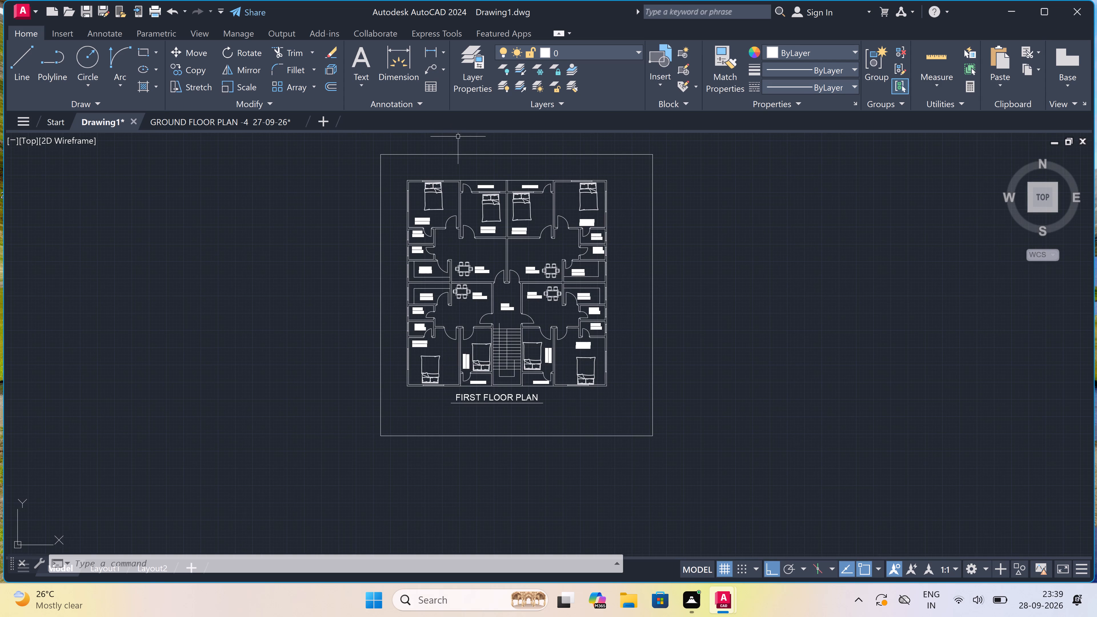
pyautogui.scroll(3, 459, 173)
pyautogui.scroll(-2, 459, 173)
pyautogui.scroll(2, 459, 173)
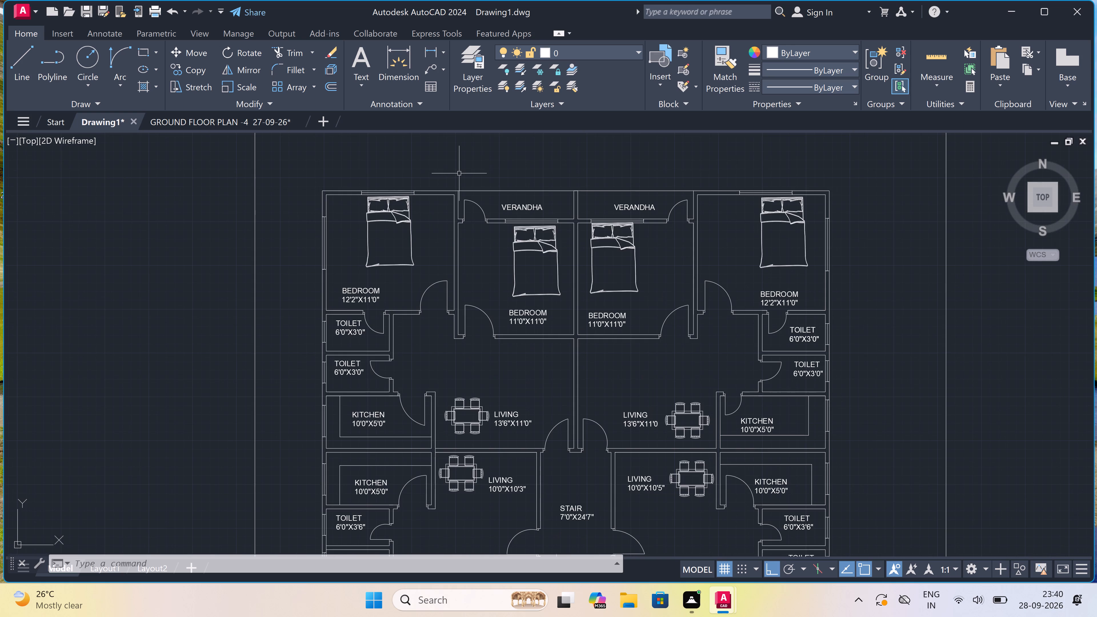
pyautogui.scroll(-2, 459, 173)
pyautogui.scroll(3, 459, 173)
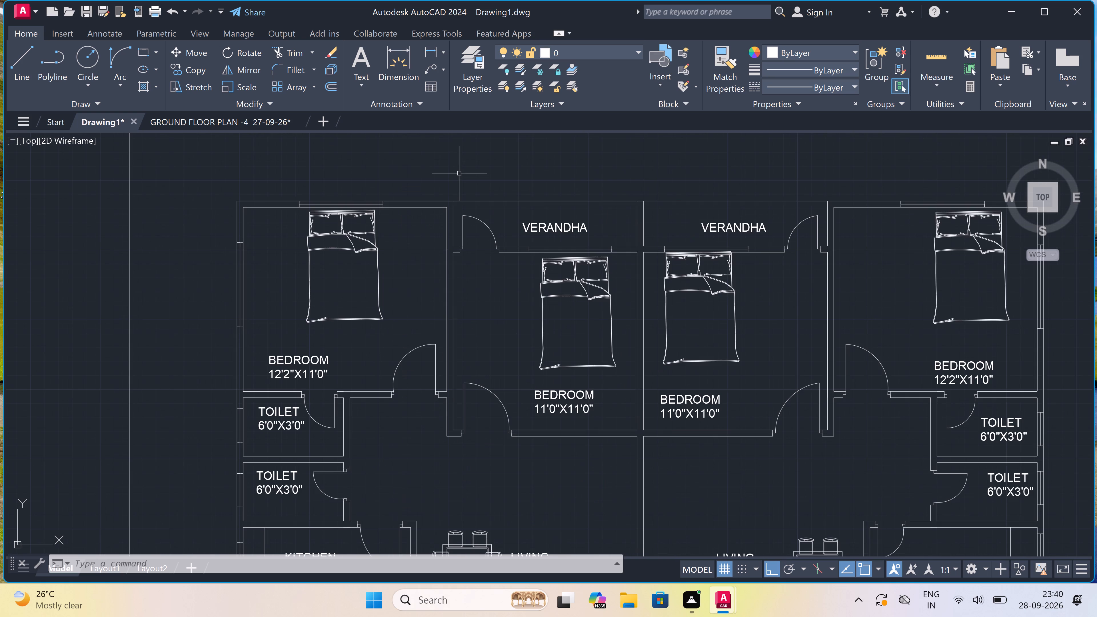
pyautogui.scroll(-2, 459, 173)
pyautogui.scroll(1, 459, 173)
pyautogui.scroll(-1, 459, 173)
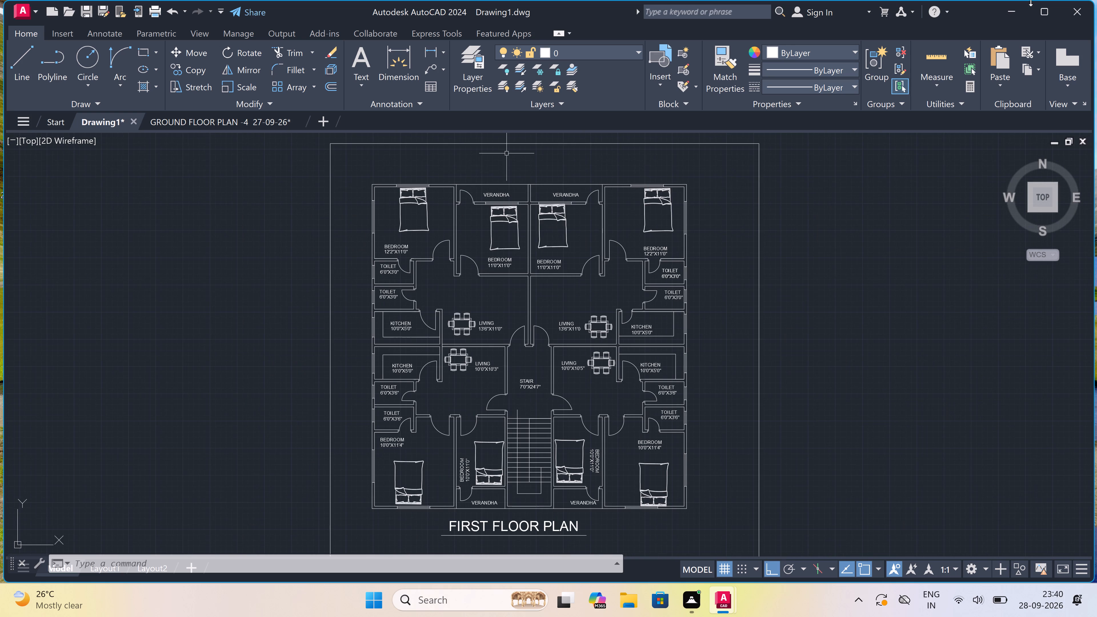
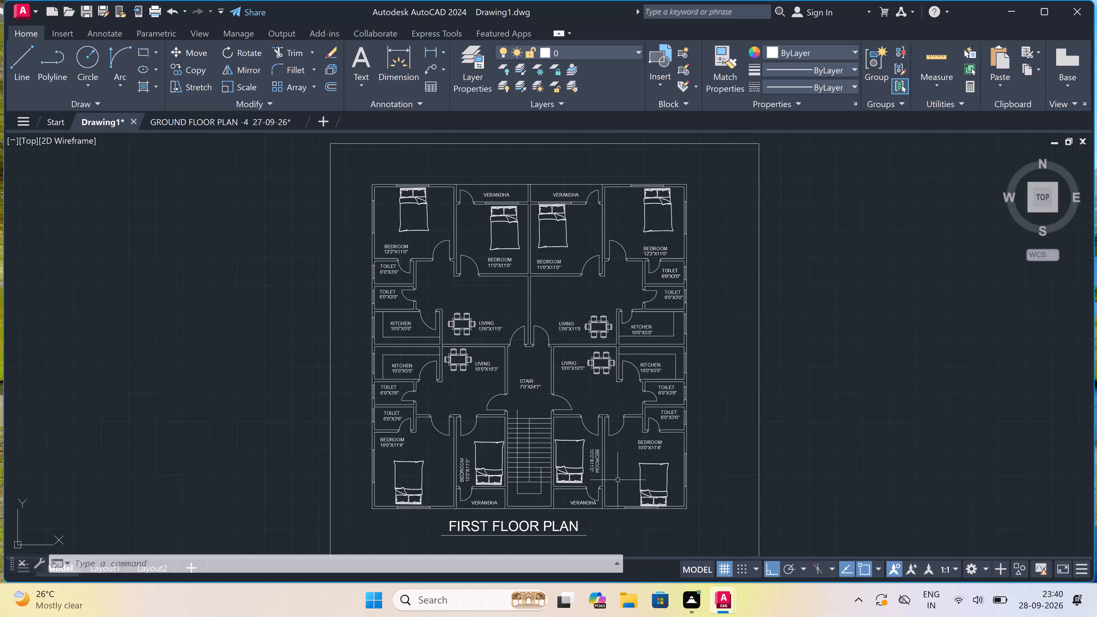
# Set up a plot of the model with the DWG To PDF.pc3 plotter on ISO A4 (297.00 x 210.00 MM) paper.
pyautogui.scroll(-2, 618, 480)
pyautogui.scroll(2, 621, 496)
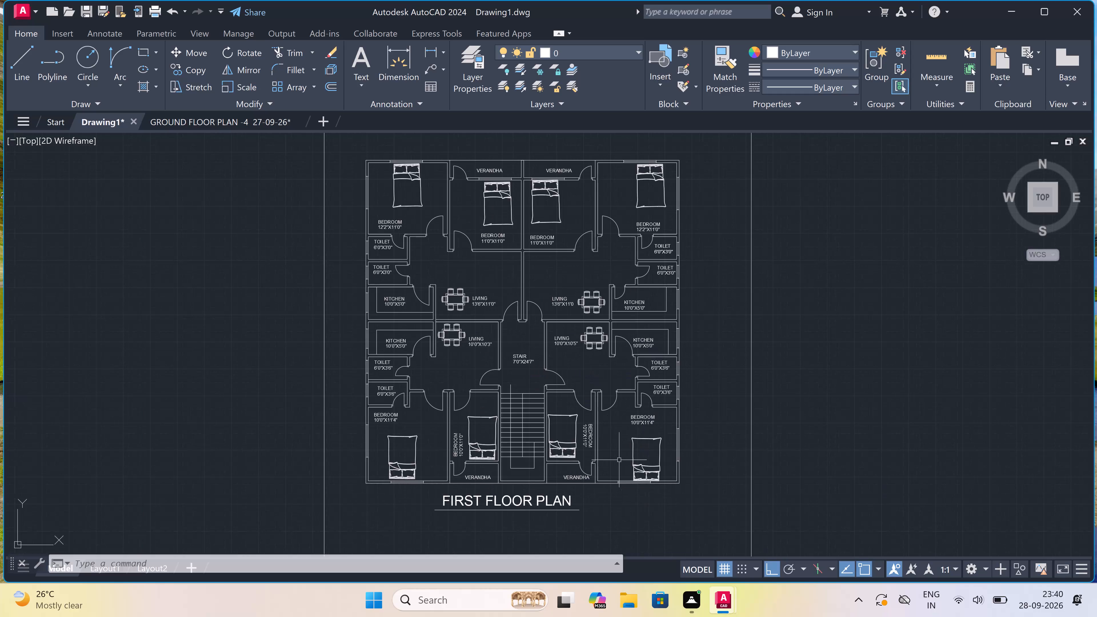
pyautogui.press('p')
pyautogui.hotkey('ctrl', 'p')
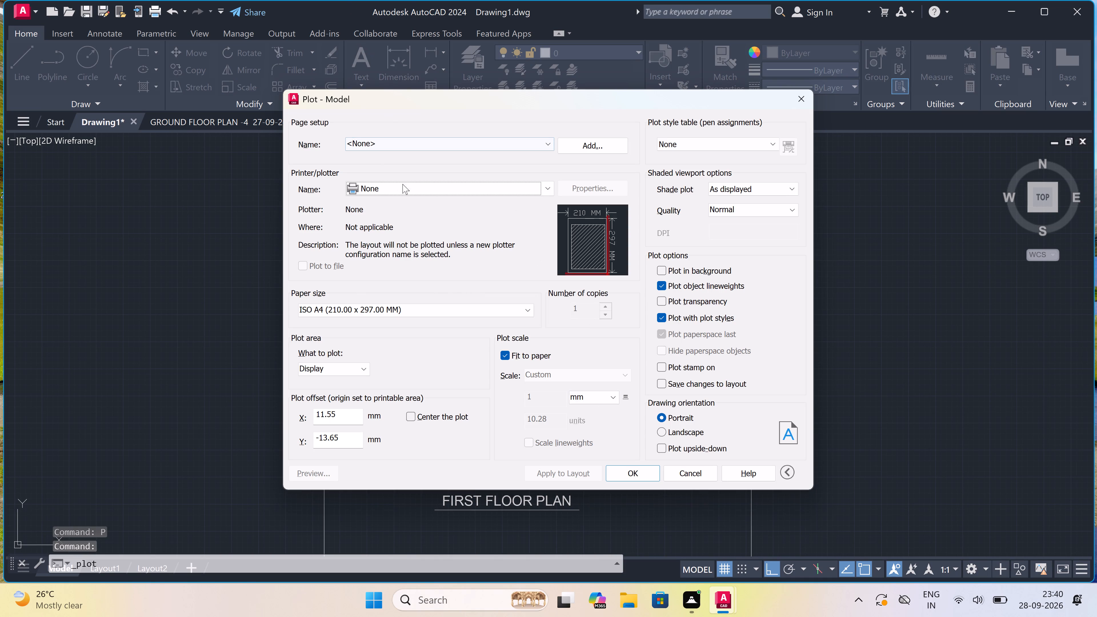
pyautogui.click(406, 185)
pyautogui.click(392, 317)
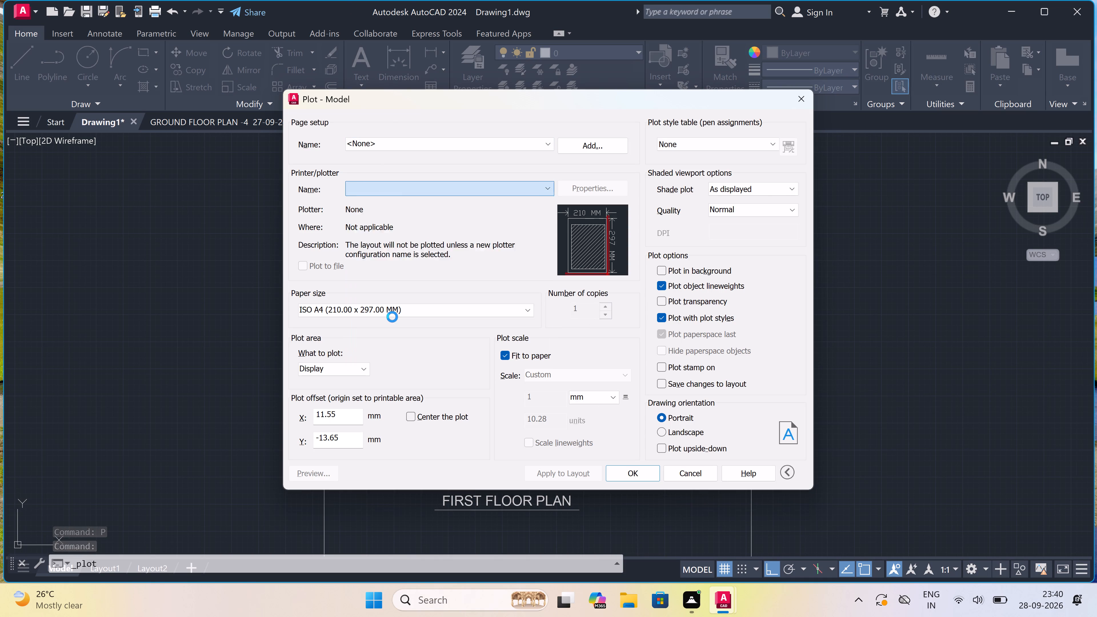
pyautogui.click(389, 314)
pyautogui.click(385, 326)
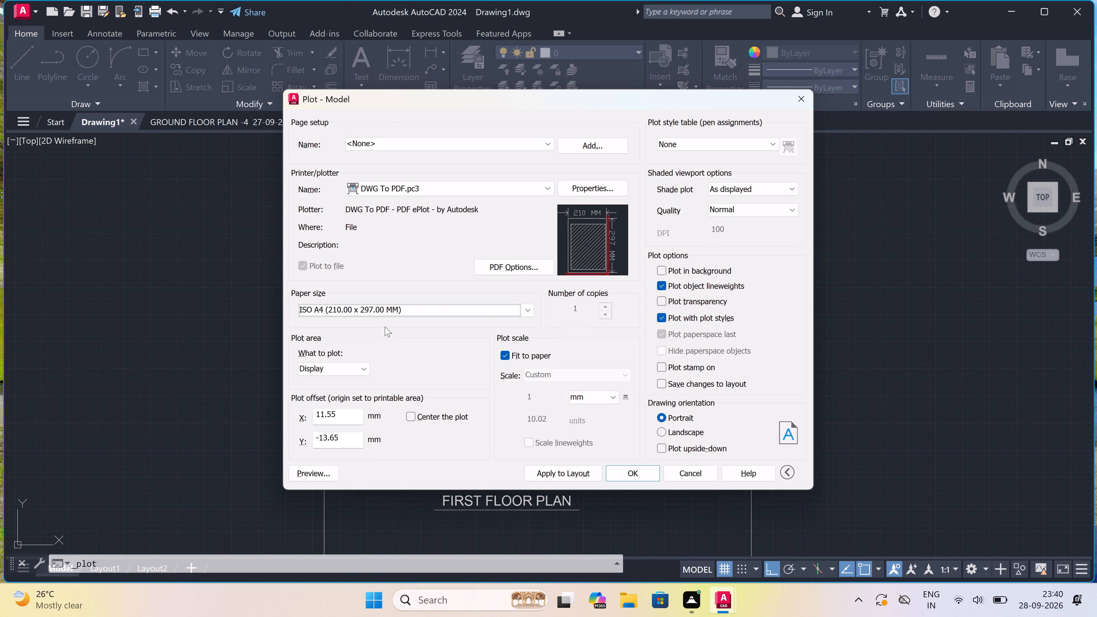
pyautogui.click(379, 315)
pyautogui.click(374, 330)
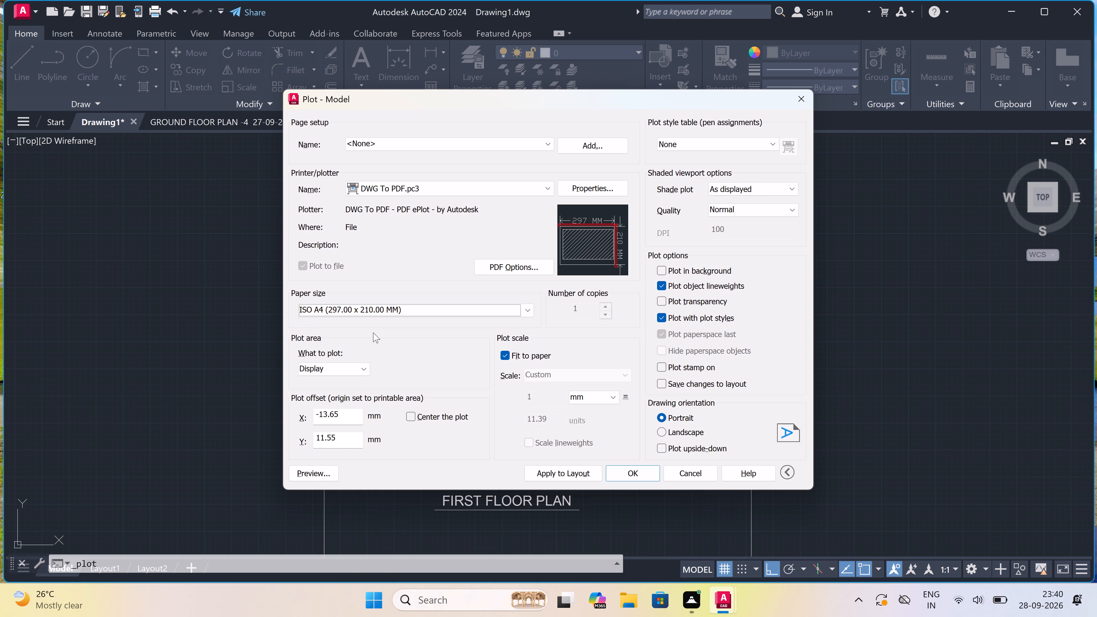
# Define the plot area as a window around the first floor plan's border, corner to corner, and center the plot.
pyautogui.click(336, 370)
pyautogui.click(335, 407)
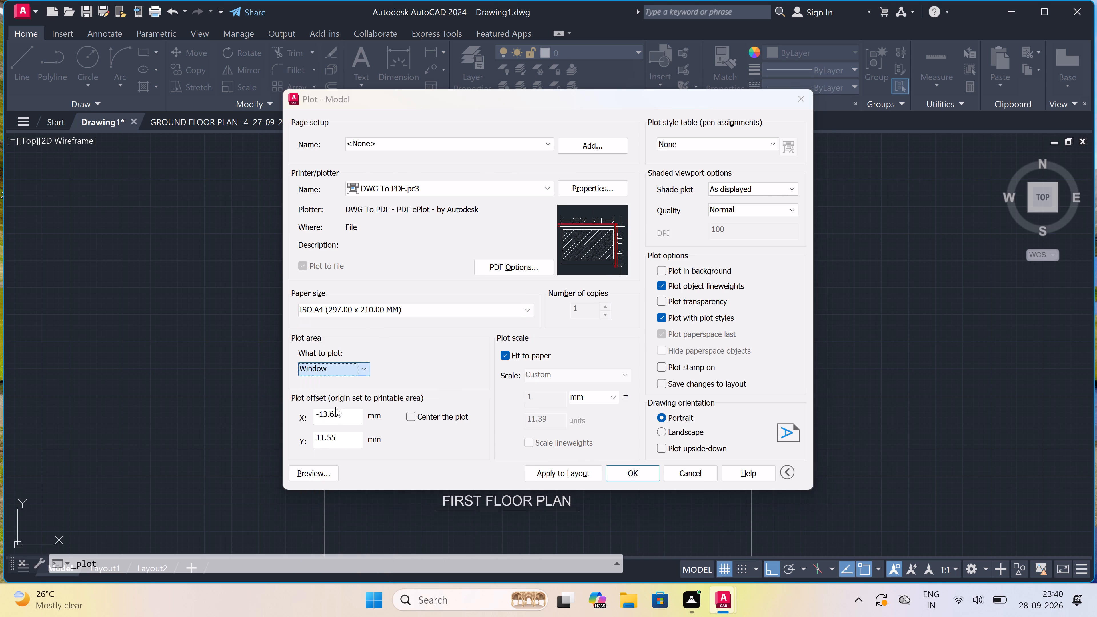
pyautogui.scroll(-2, 362, 211)
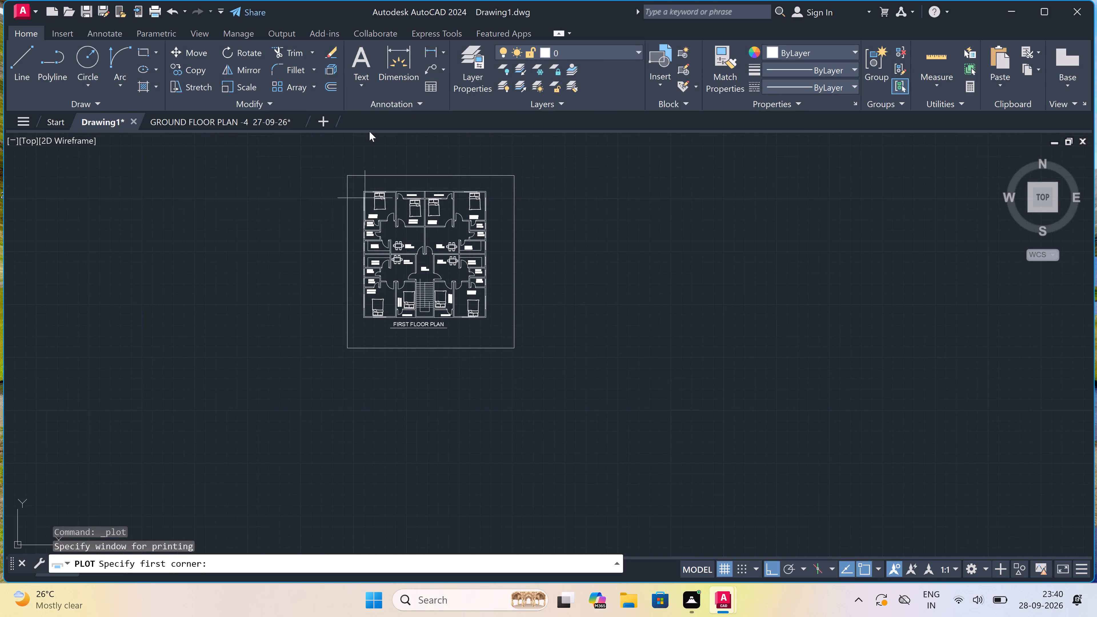
pyautogui.click(347, 172)
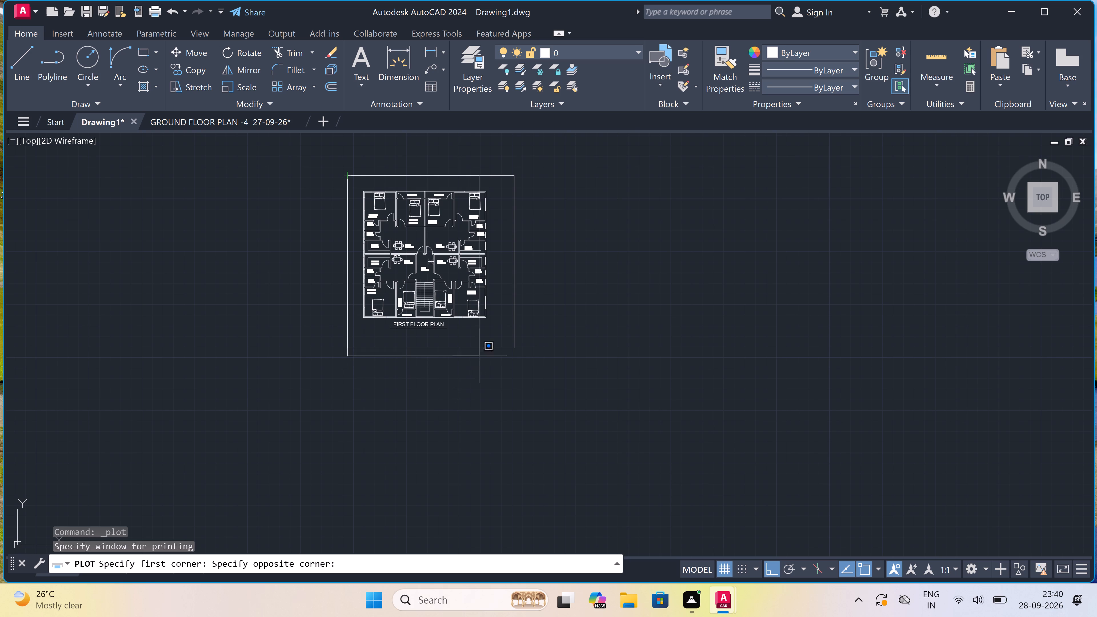
pyautogui.click(510, 346)
pyautogui.scroll(1, 452, 254)
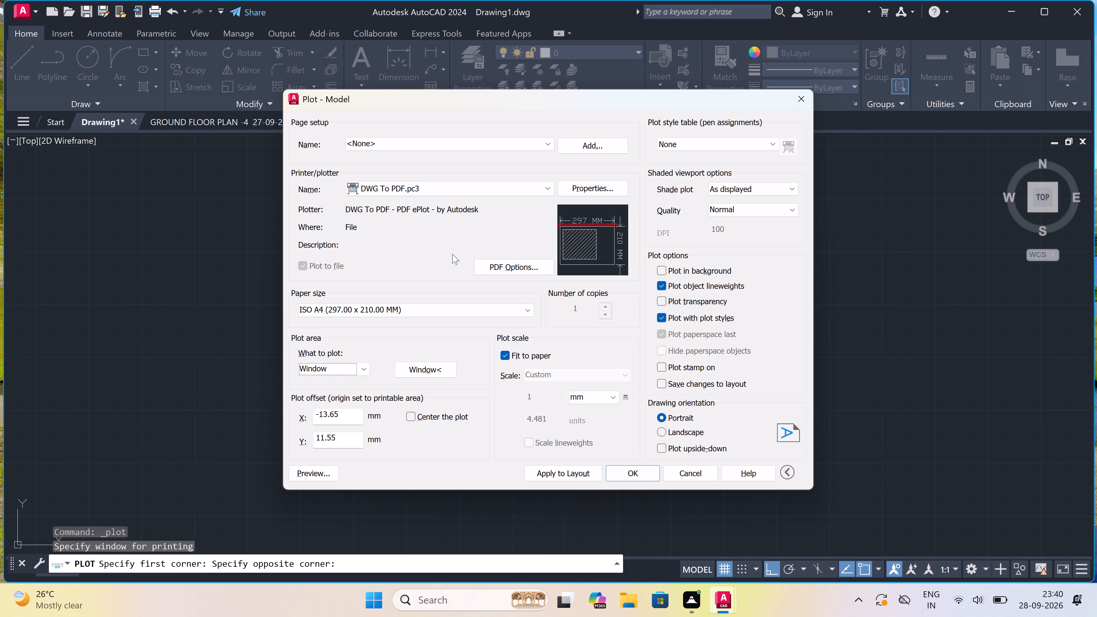
pyautogui.click(409, 416)
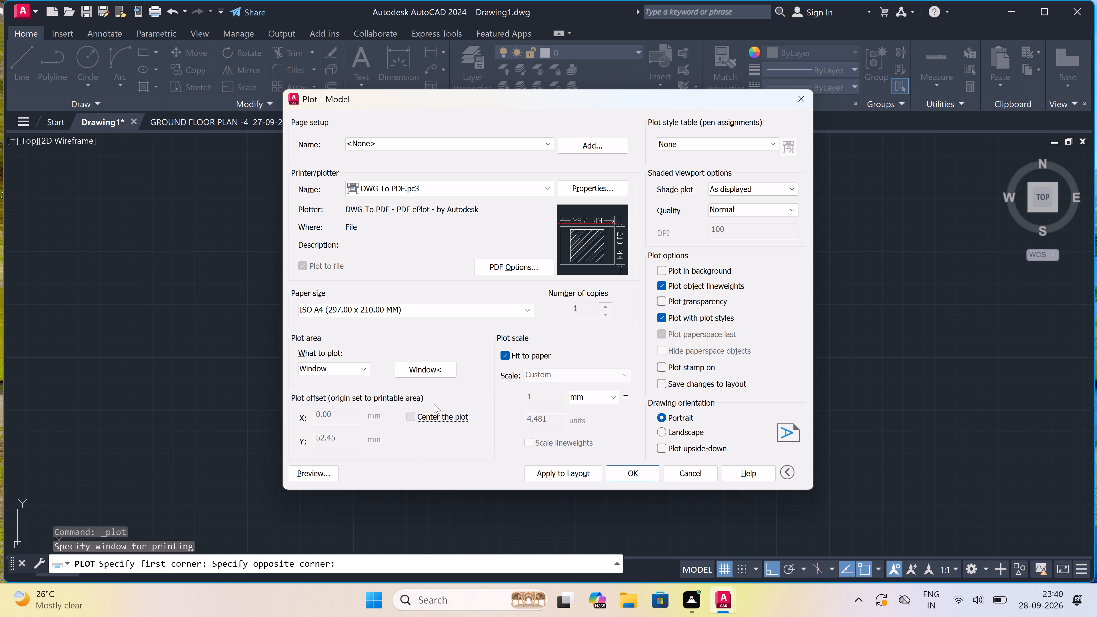
# Assign the acad.ctb plot style table to all layouts and apply the plot settings to the layout.
pyautogui.click(695, 141)
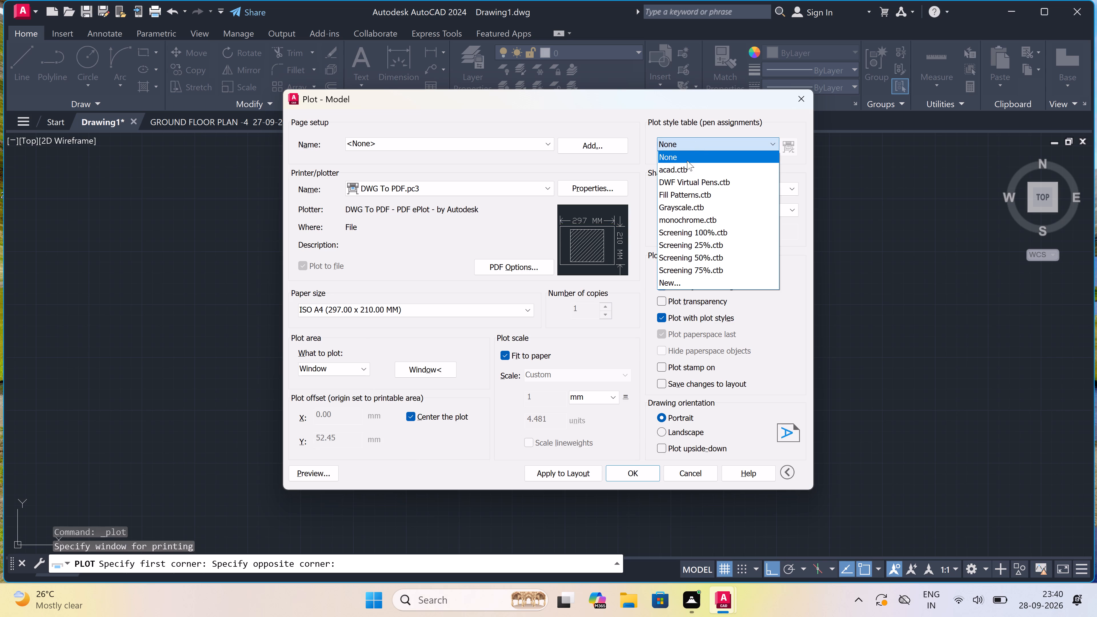
pyautogui.click(684, 165)
pyautogui.click(538, 325)
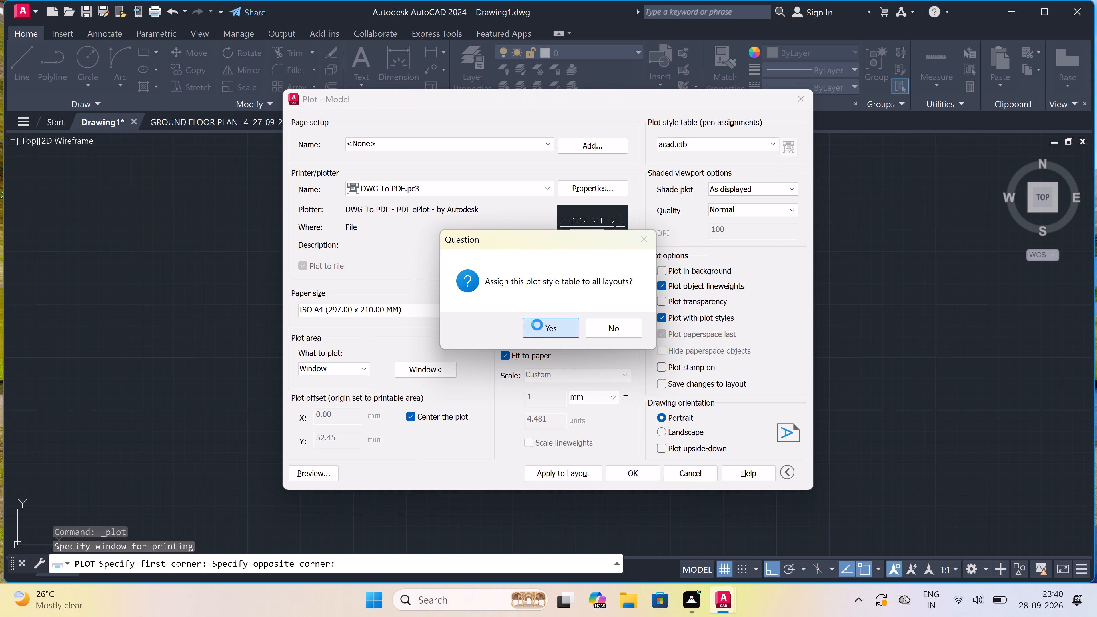
pyautogui.click(581, 468)
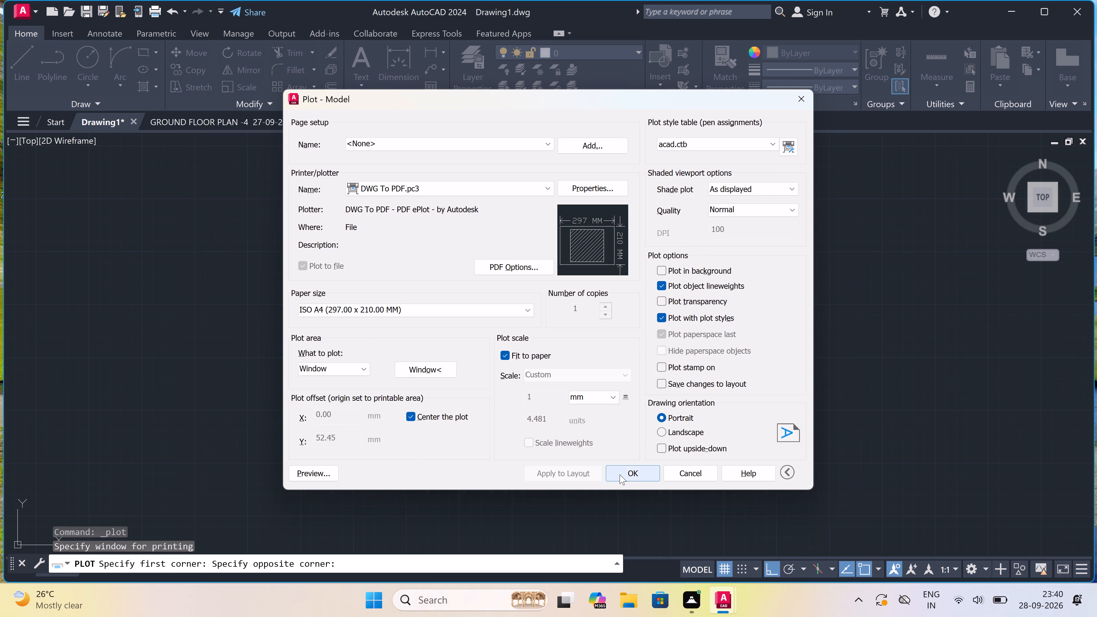
# Plot the plan to a PDF named "FIRST FLOOR PLAN -3 28-09-26" in the Documents folder.
pyautogui.doubleClick(620, 474)
pyautogui.press('BackSpace')
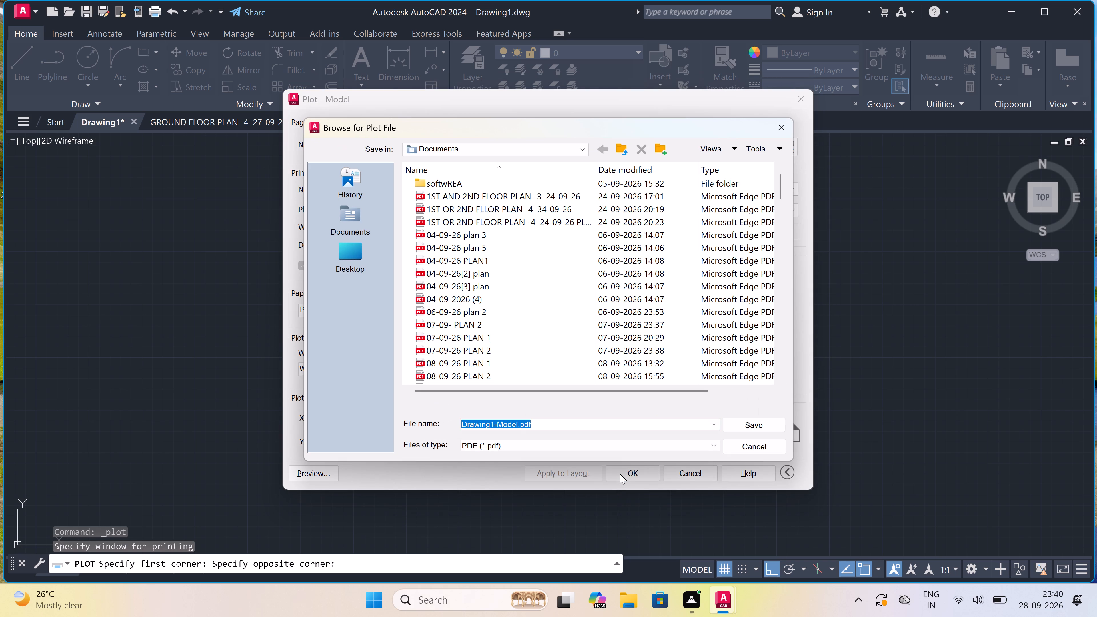
pyautogui.write('FIRST')
pyautogui.press('space')
pyautogui.write('F')
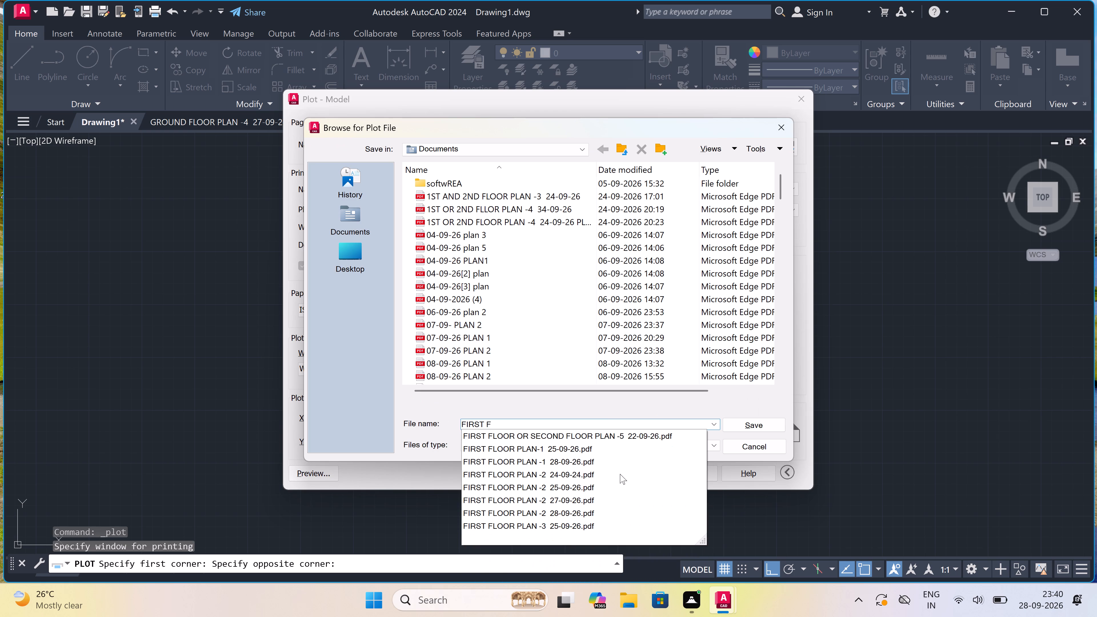
pyautogui.write('LO')
pyautogui.write('OR')
pyautogui.press('space')
pyautogui.write('PLAN -')
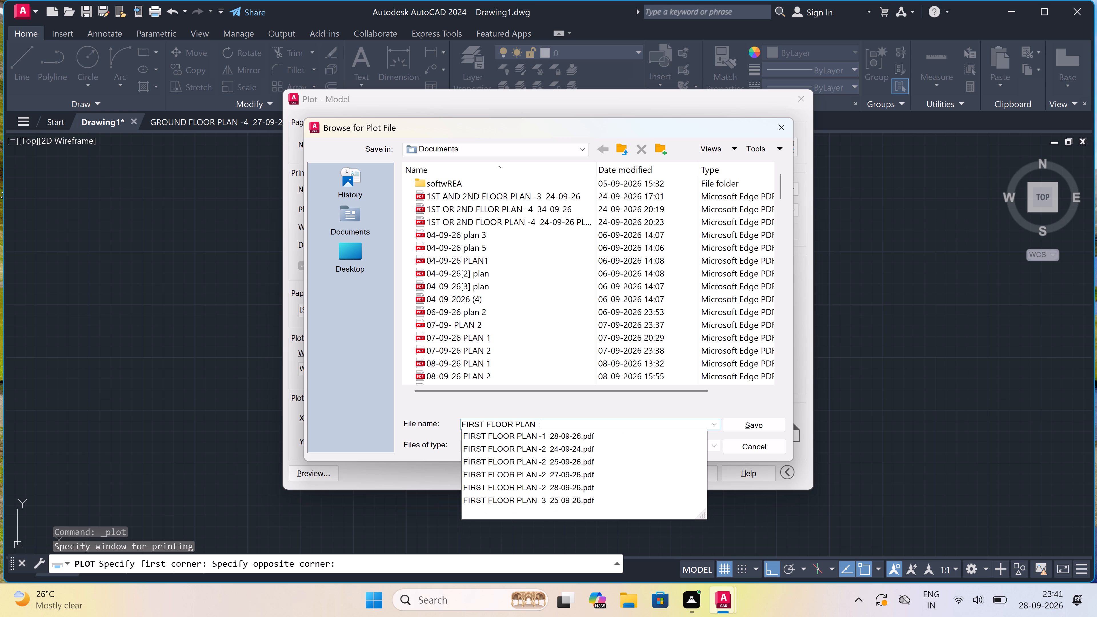
pyautogui.press('3')
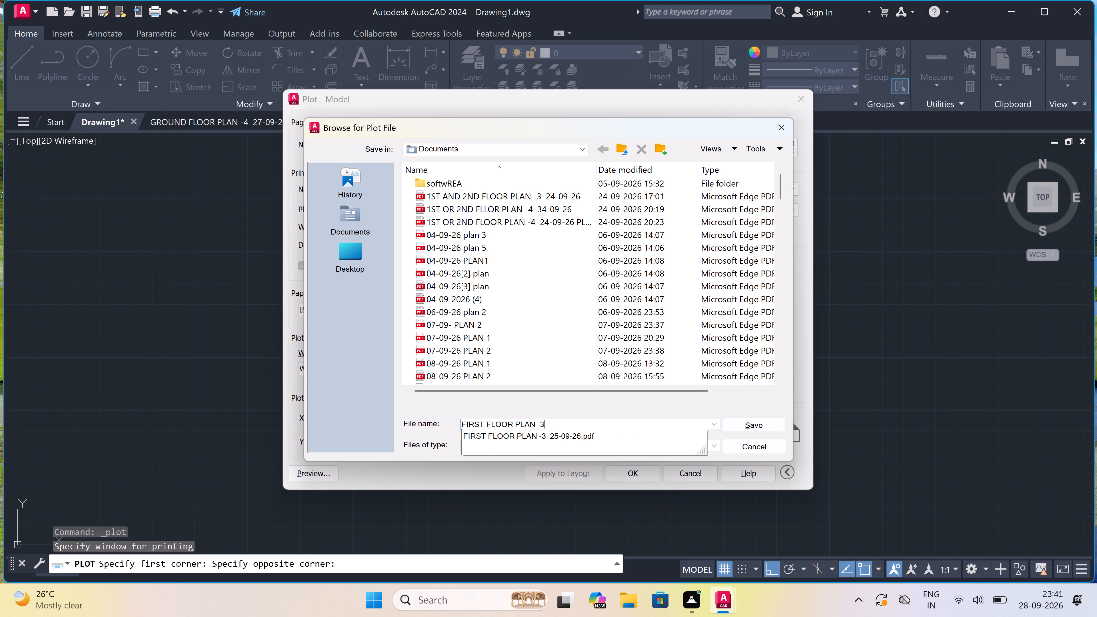
pyautogui.press('space')
pyautogui.press('space')
pyautogui.write('28-09-26')
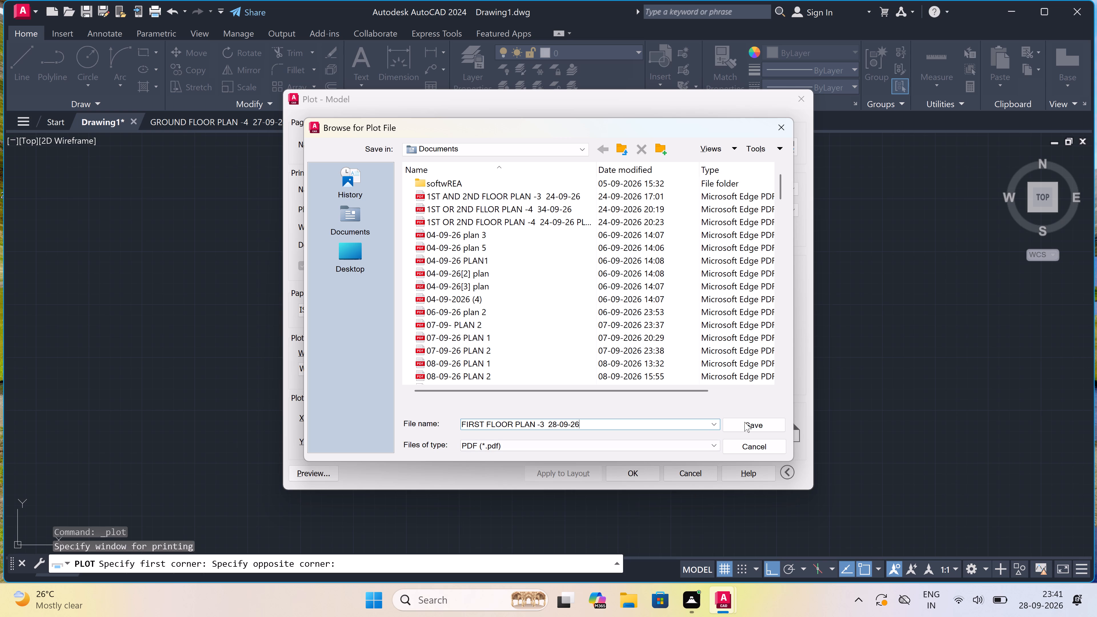
pyautogui.click(749, 425)
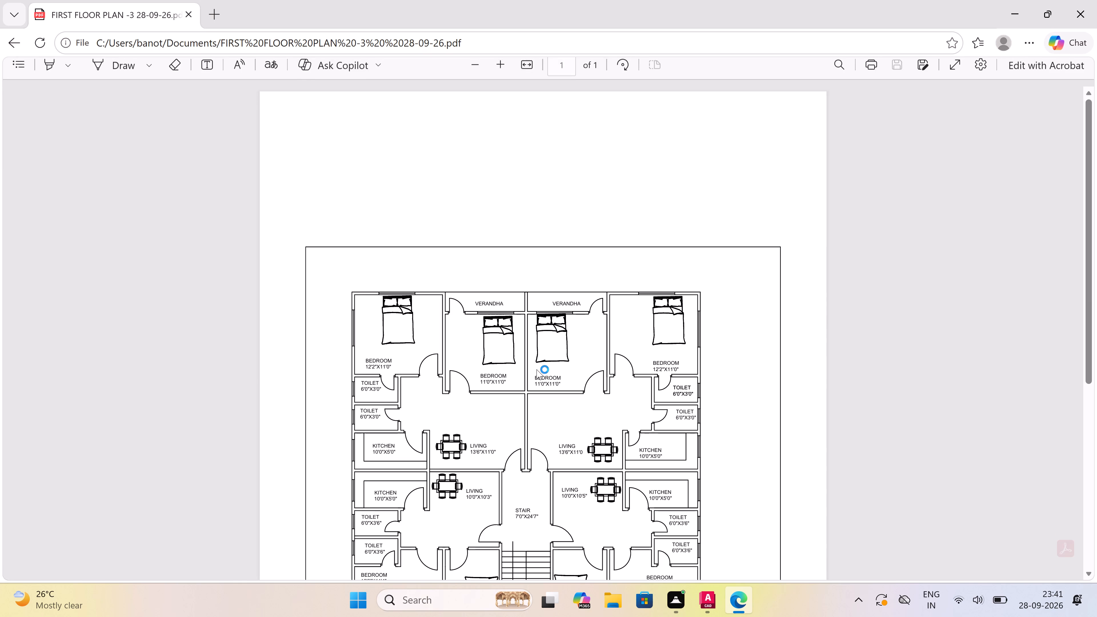
# Check the plotted first floor plan, its border and its title in the PDF, and close the PDF viewer.
pyautogui.scroll(-2, 537, 369)
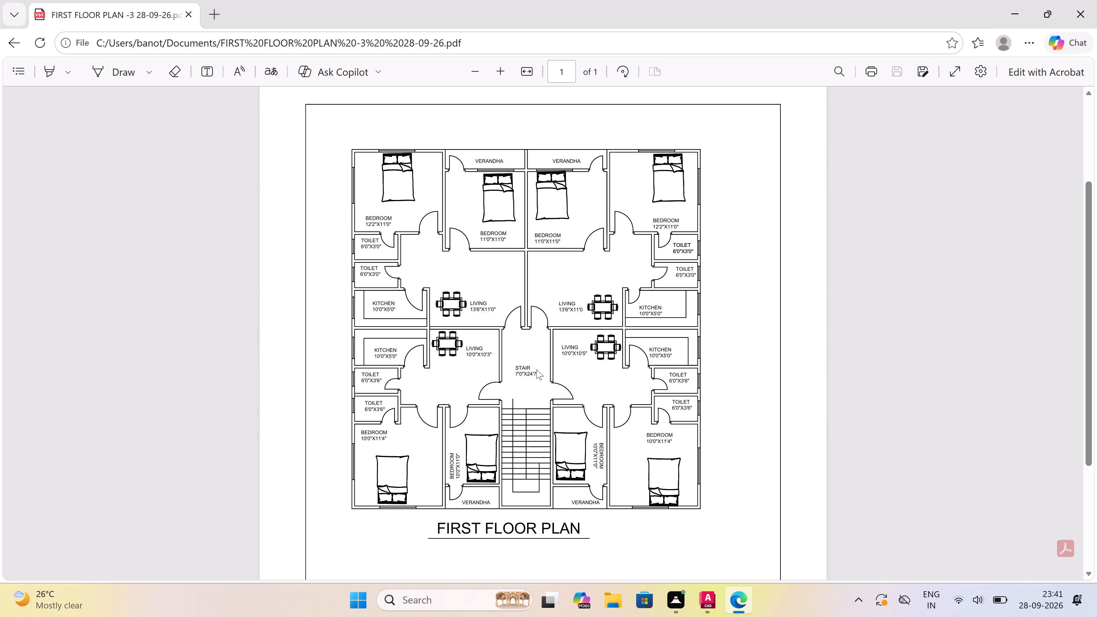
pyautogui.click(1092, 3)
# Save the drawing as "FIRST FLOOR PLAN -3 28-09-26" in the Downloads folder, in AutoCAD 2018 Drawing format.
pyautogui.click(21, 11)
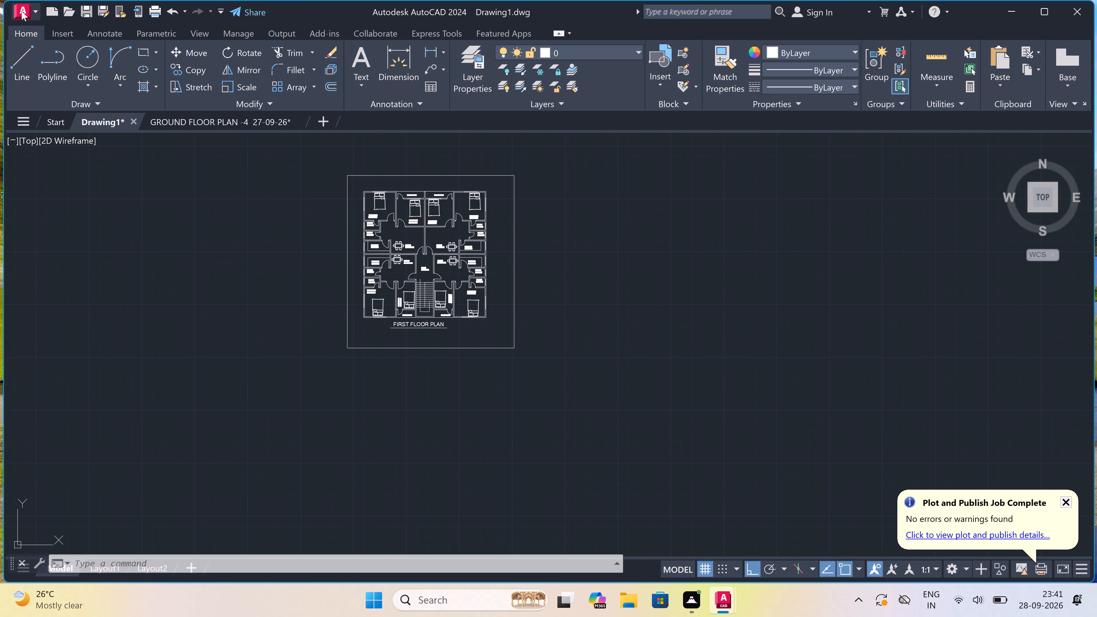
pyautogui.doubleClick(68, 192)
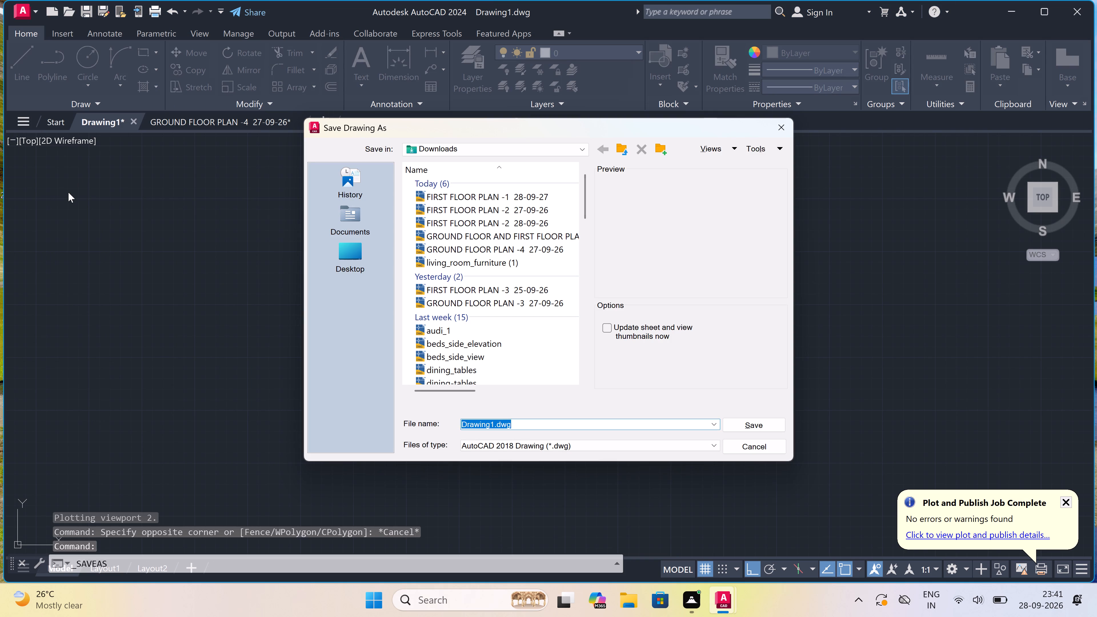
pyautogui.press('BackSpace')
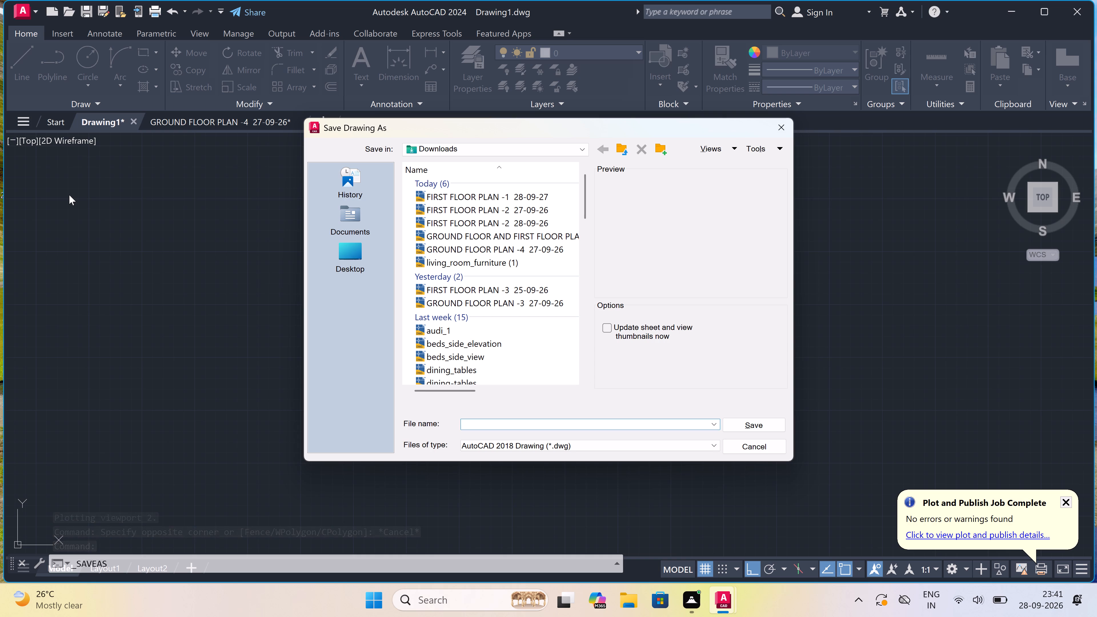
pyautogui.write('FIRST FLOOR PL')
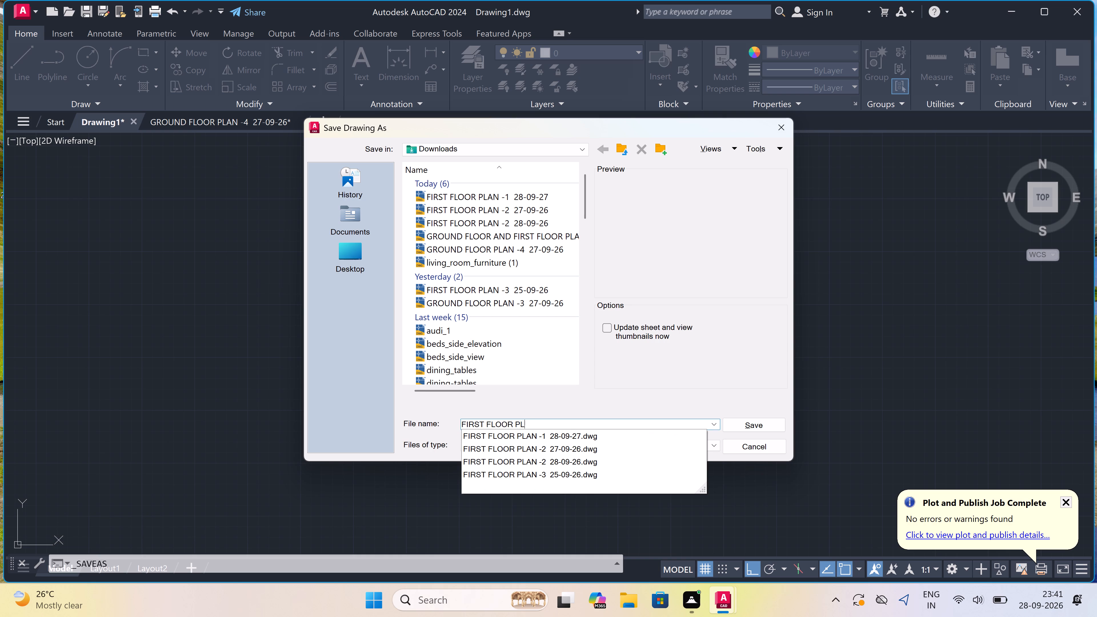
pyautogui.write('AN')
pyautogui.press('space')
pyautogui.write('-3')
pyautogui.press('space')
pyautogui.press('space')
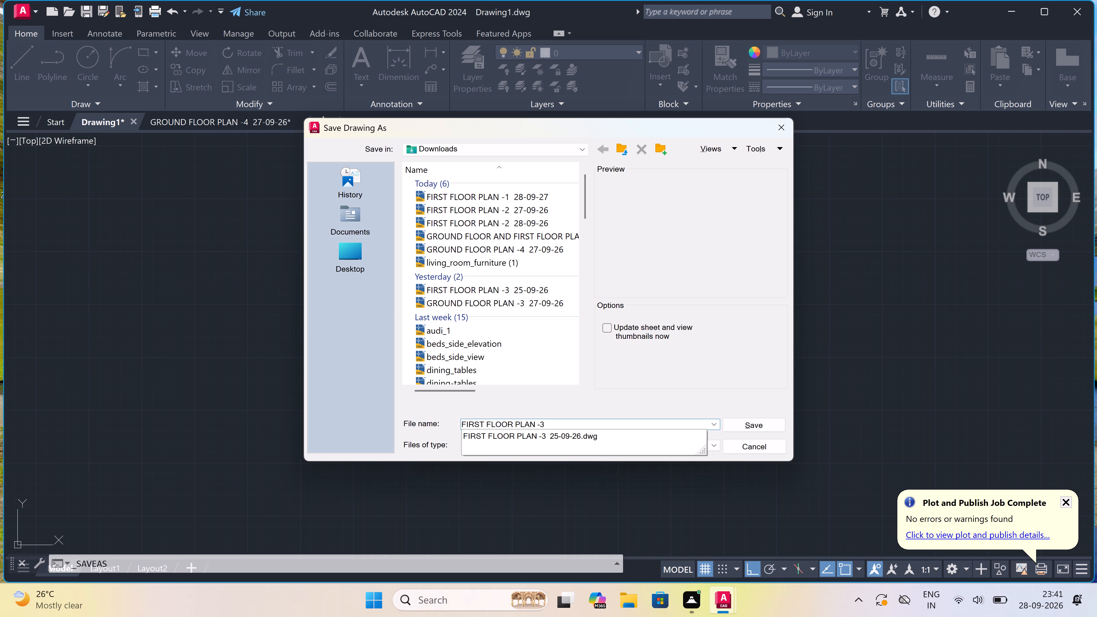
pyautogui.write('28')
pyautogui.write('-09-26')
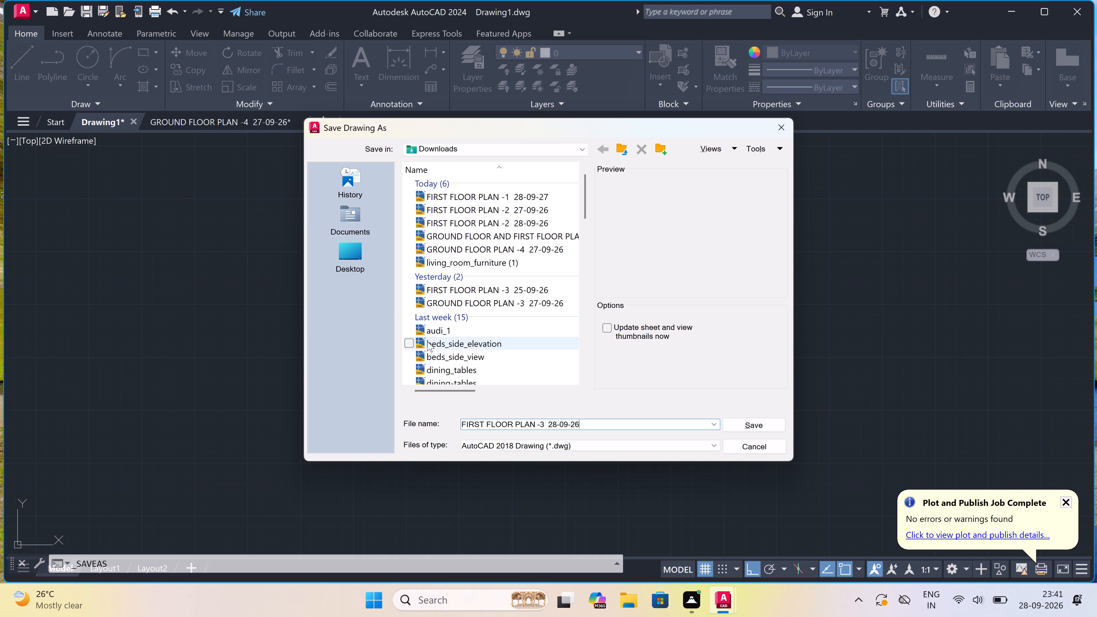
pyautogui.click(760, 423)
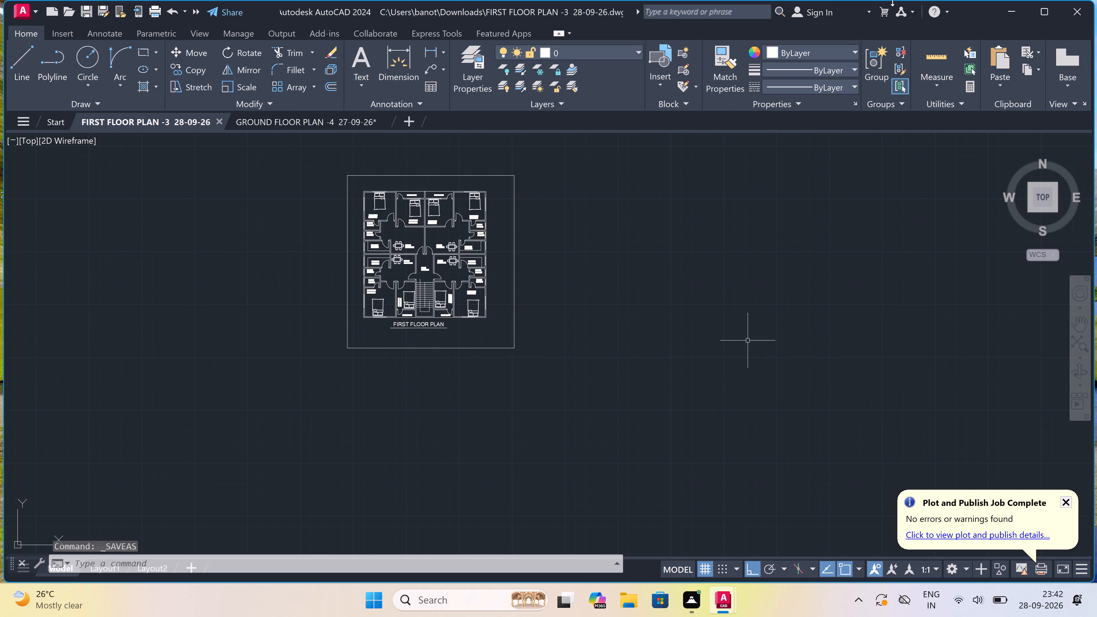
# Quit AutoCAD, saving the changes to the open GROUND FLOOR PLAN -4 27-09-26 drawing.
pyautogui.moveTo(1074, 1); pyautogui.dragTo(1069, 0)
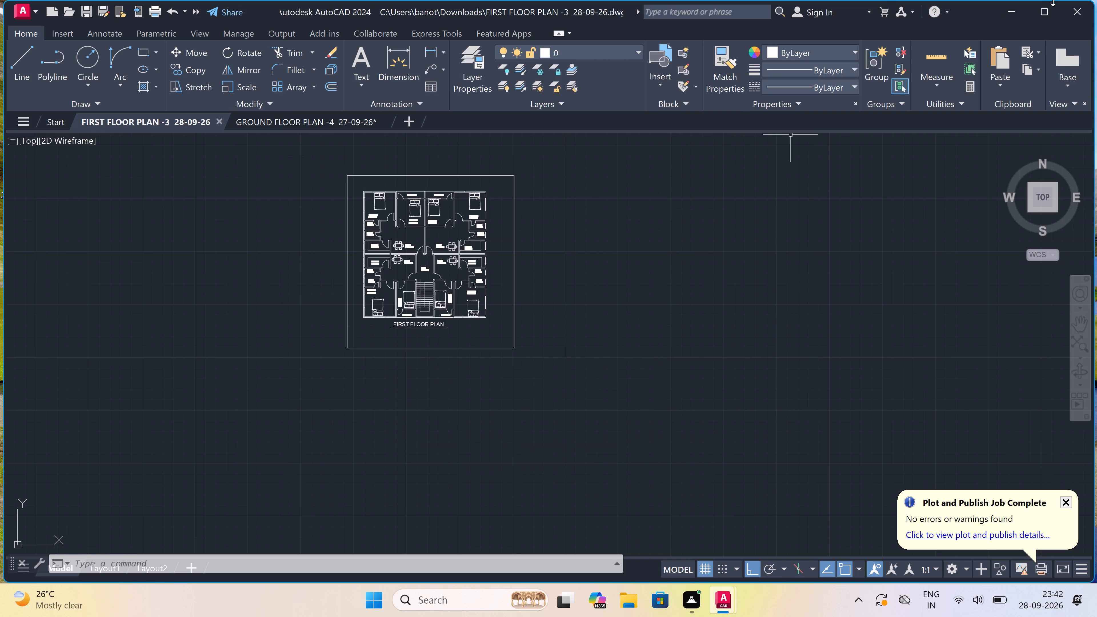
pyautogui.click(1070, 6)
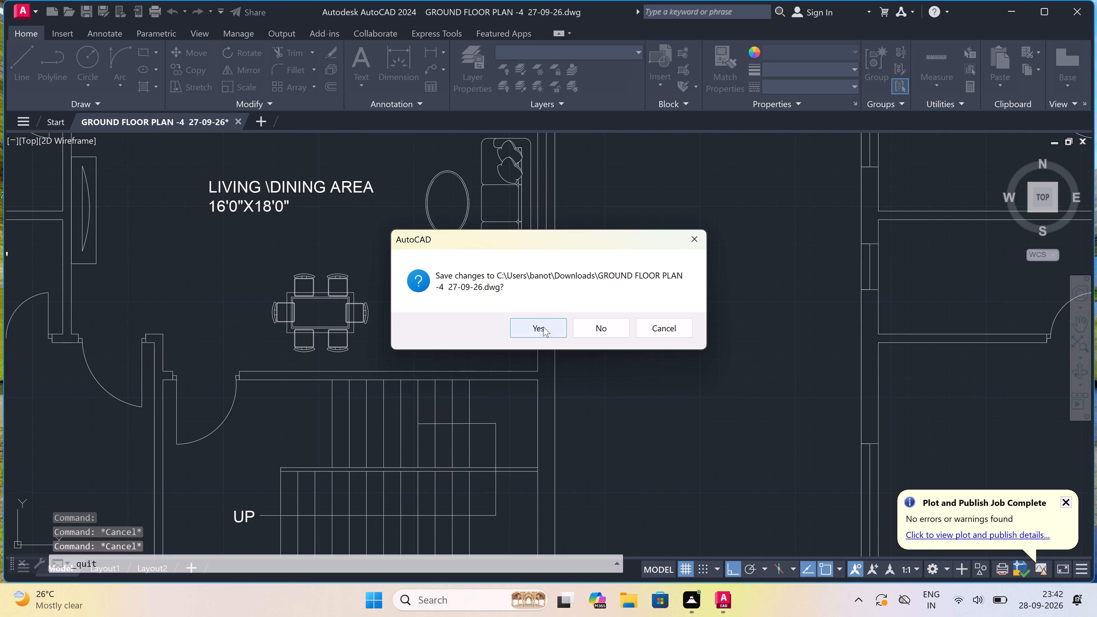
pyautogui.moveTo(539, 331); pyautogui.dragTo(537, 333)
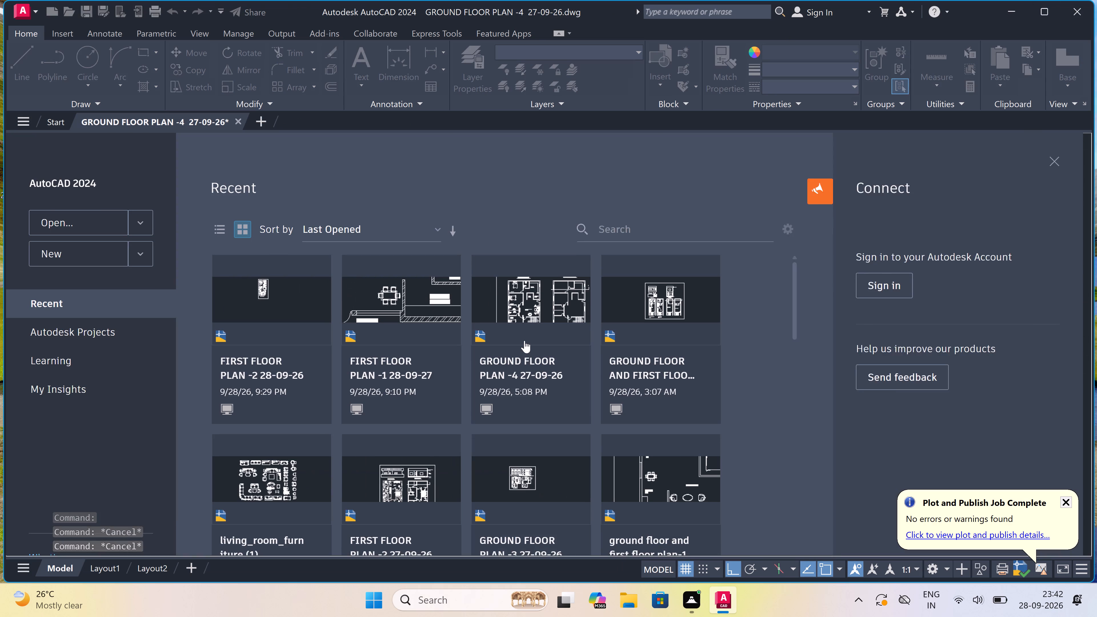